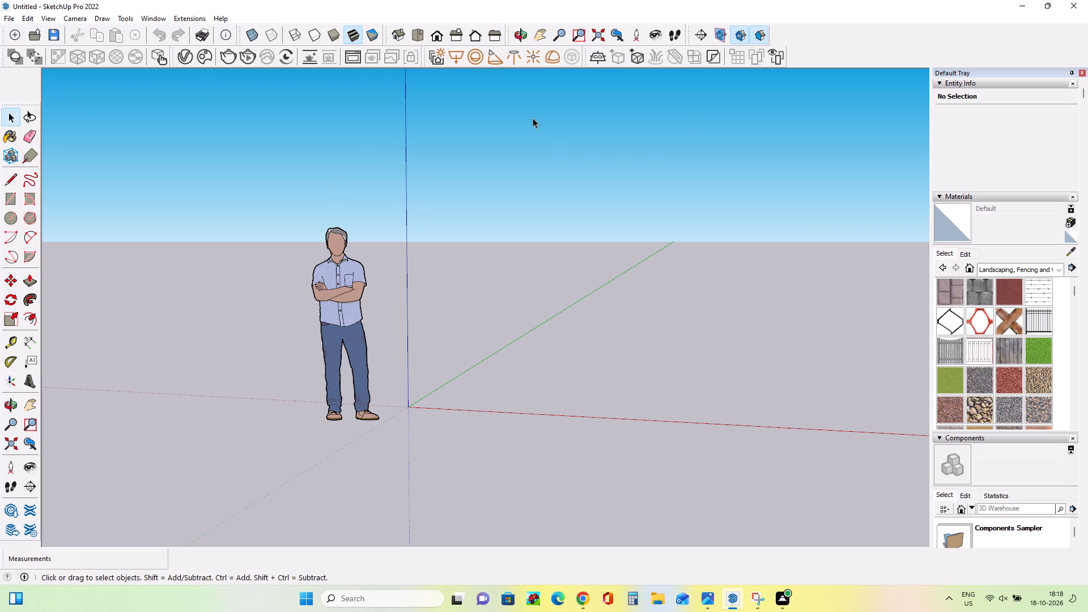
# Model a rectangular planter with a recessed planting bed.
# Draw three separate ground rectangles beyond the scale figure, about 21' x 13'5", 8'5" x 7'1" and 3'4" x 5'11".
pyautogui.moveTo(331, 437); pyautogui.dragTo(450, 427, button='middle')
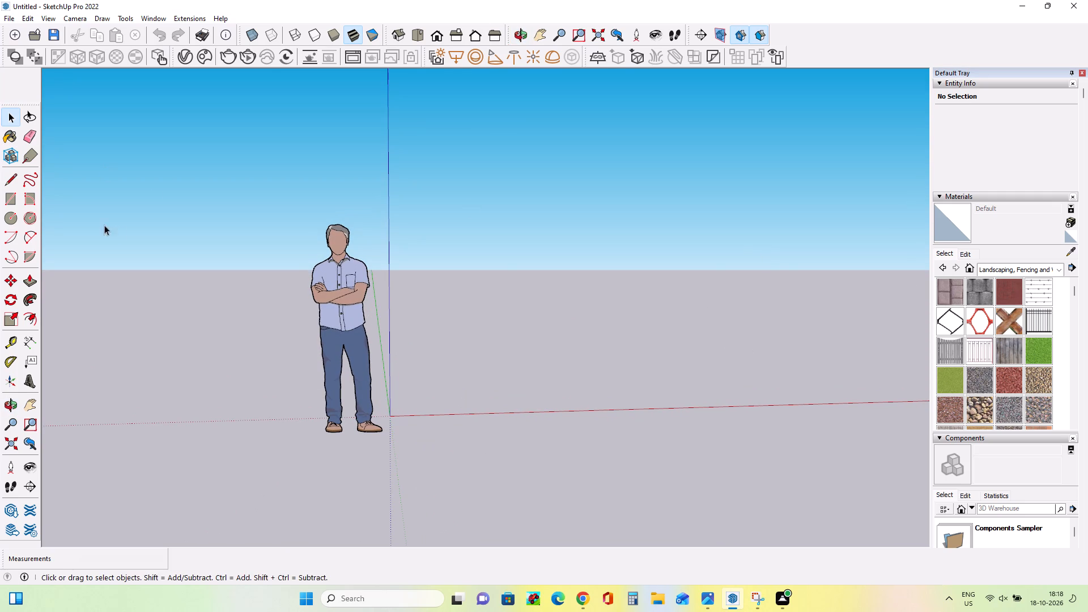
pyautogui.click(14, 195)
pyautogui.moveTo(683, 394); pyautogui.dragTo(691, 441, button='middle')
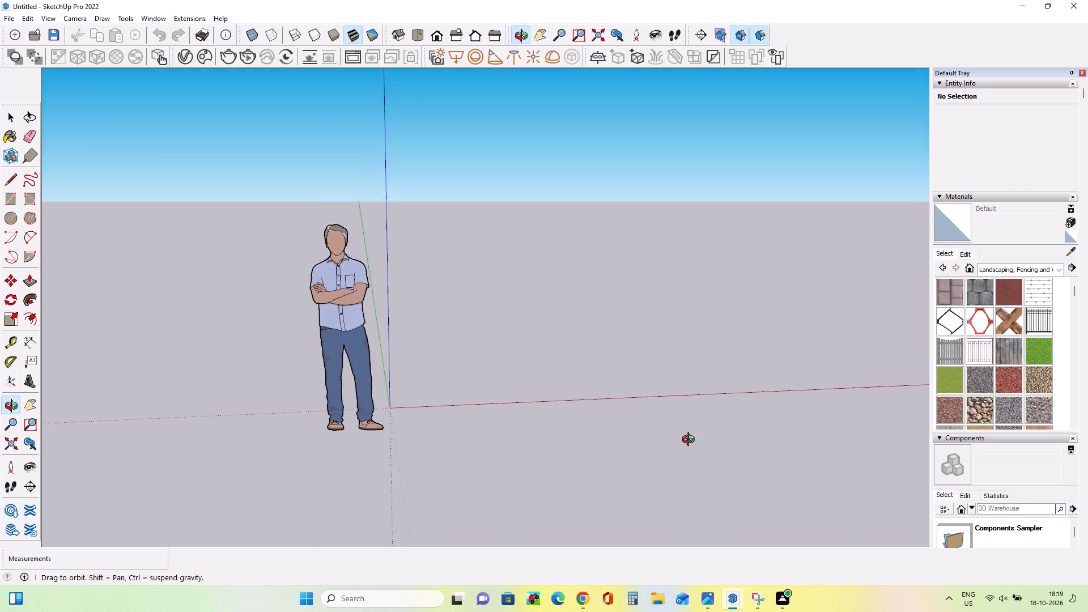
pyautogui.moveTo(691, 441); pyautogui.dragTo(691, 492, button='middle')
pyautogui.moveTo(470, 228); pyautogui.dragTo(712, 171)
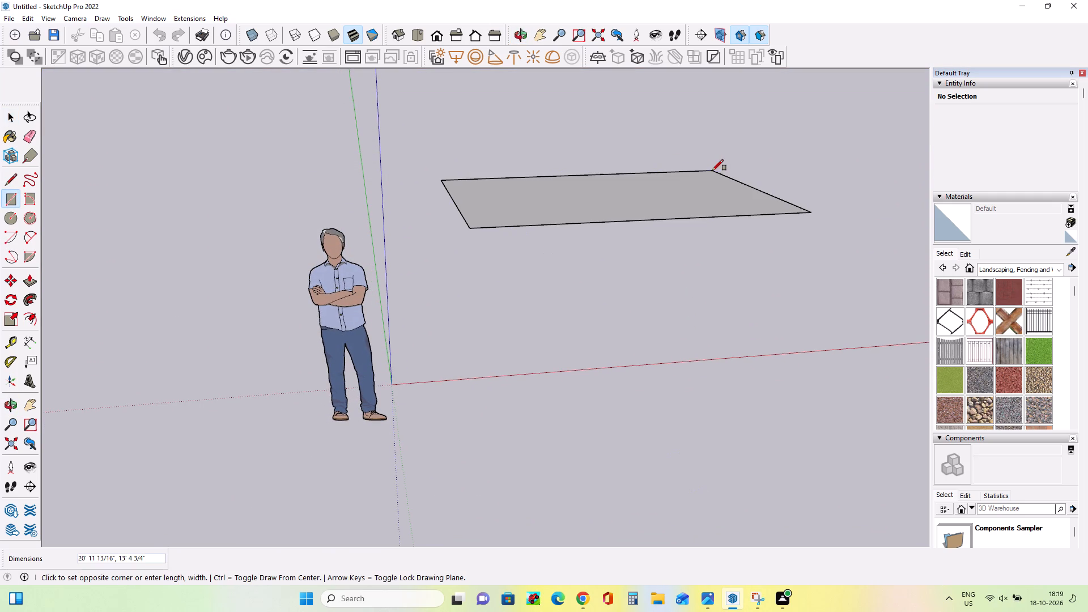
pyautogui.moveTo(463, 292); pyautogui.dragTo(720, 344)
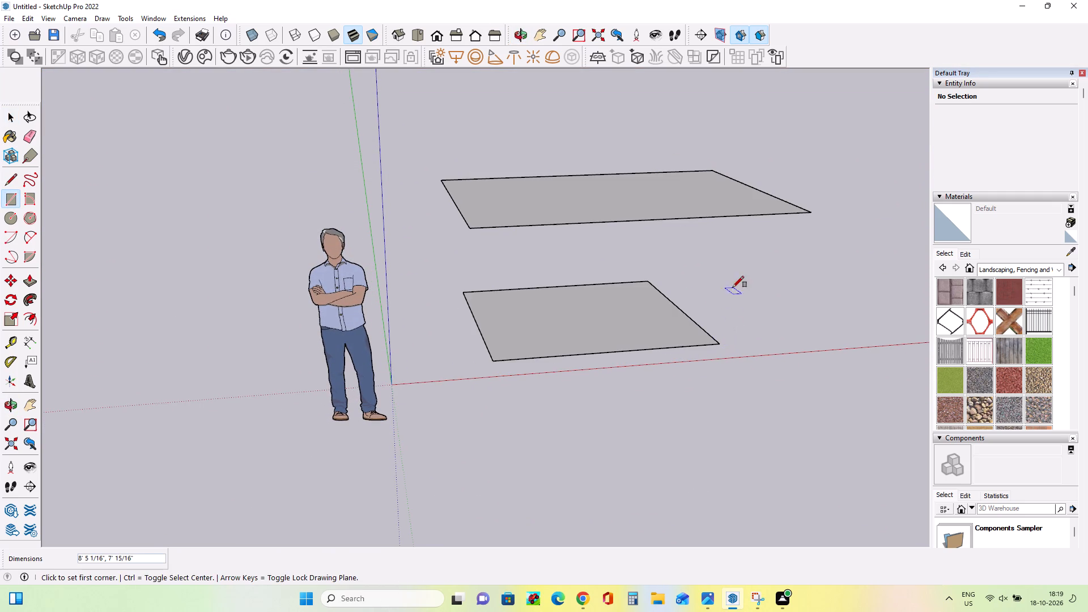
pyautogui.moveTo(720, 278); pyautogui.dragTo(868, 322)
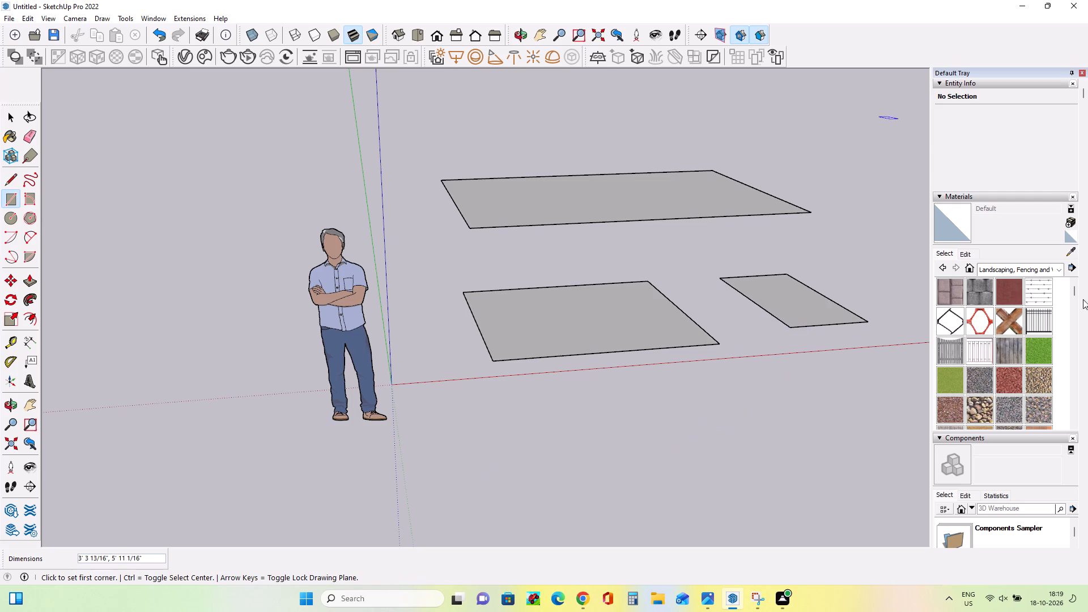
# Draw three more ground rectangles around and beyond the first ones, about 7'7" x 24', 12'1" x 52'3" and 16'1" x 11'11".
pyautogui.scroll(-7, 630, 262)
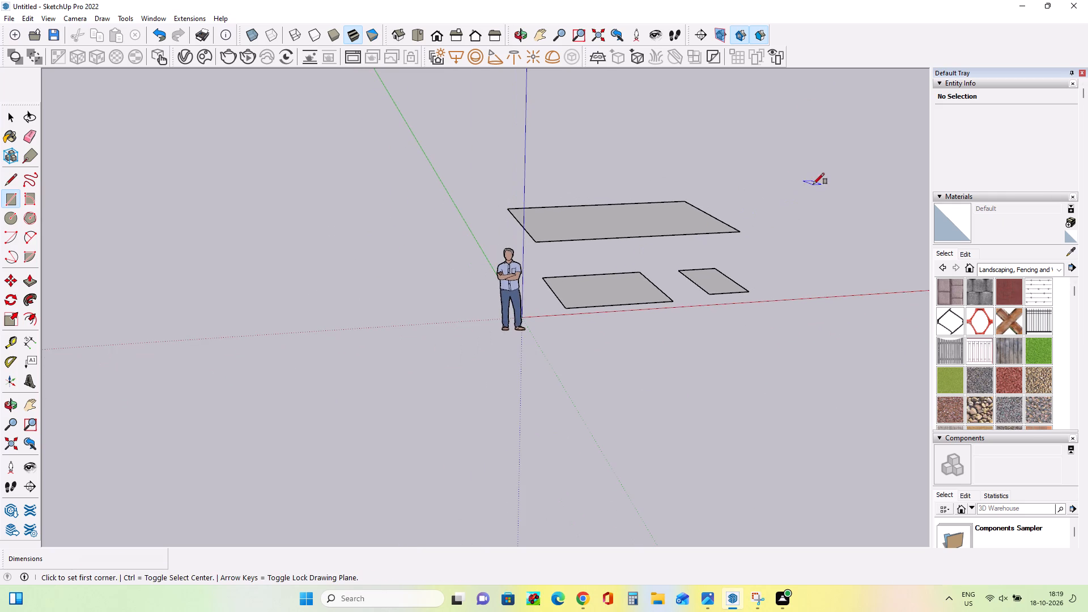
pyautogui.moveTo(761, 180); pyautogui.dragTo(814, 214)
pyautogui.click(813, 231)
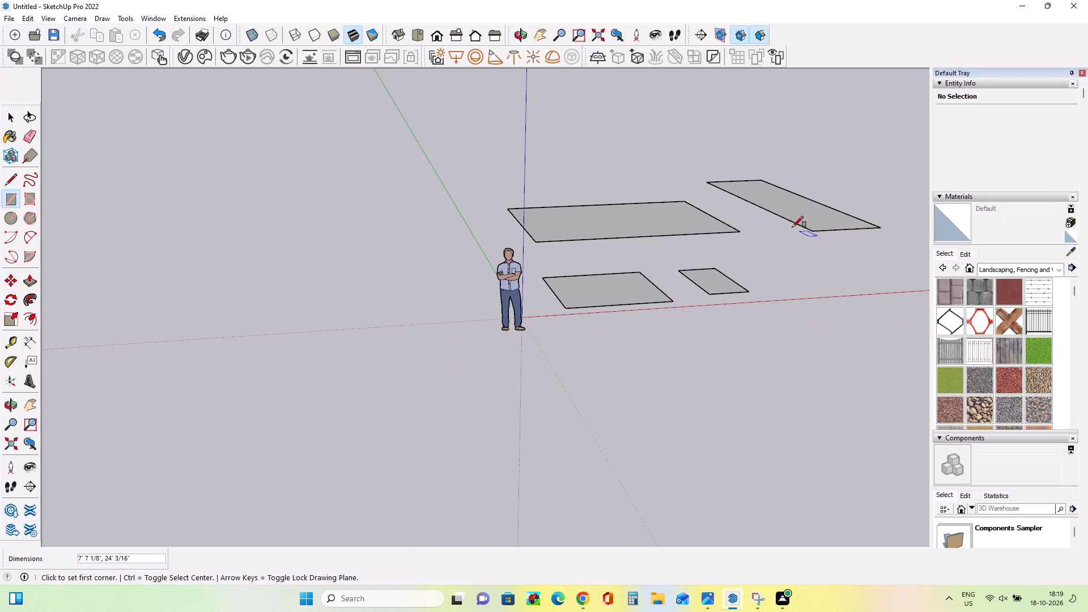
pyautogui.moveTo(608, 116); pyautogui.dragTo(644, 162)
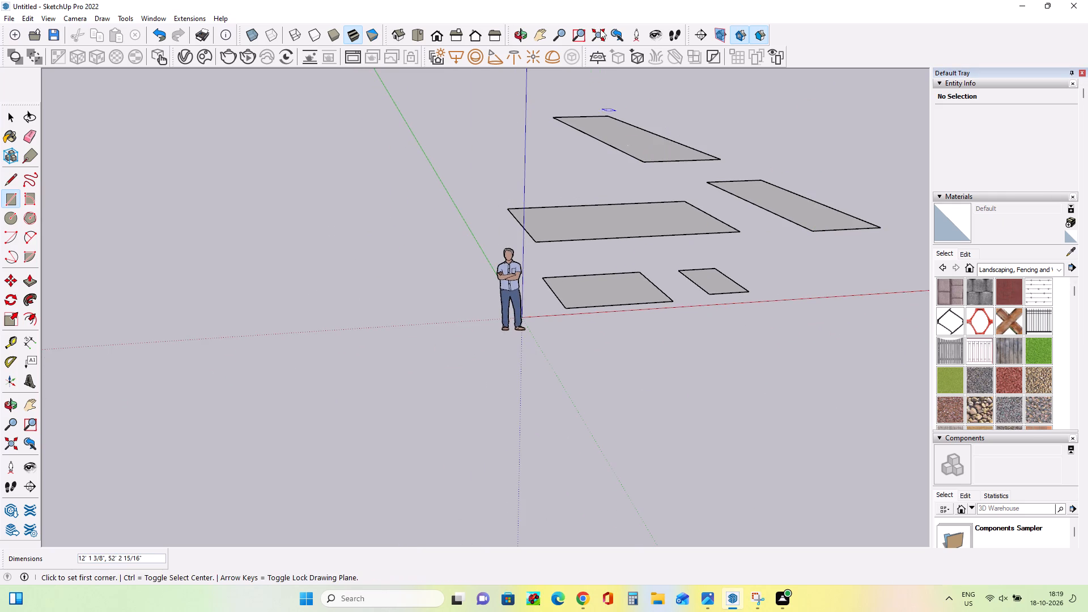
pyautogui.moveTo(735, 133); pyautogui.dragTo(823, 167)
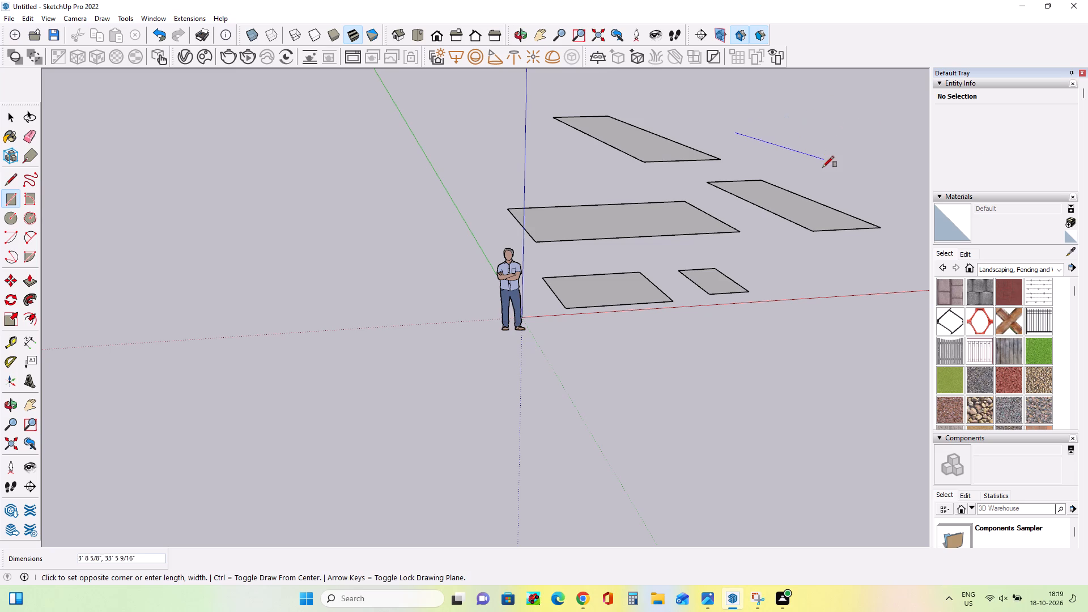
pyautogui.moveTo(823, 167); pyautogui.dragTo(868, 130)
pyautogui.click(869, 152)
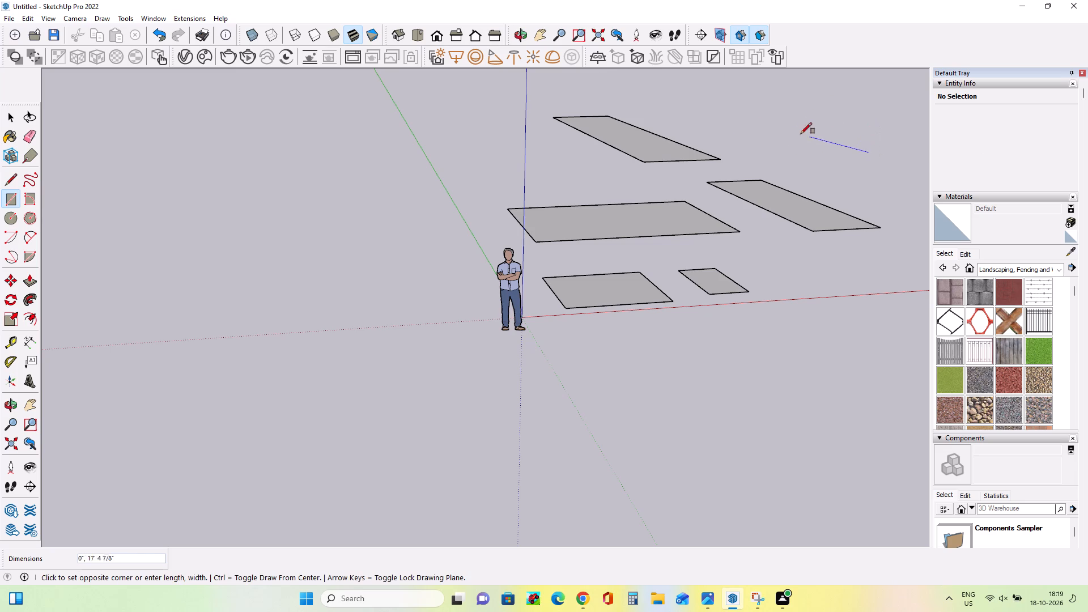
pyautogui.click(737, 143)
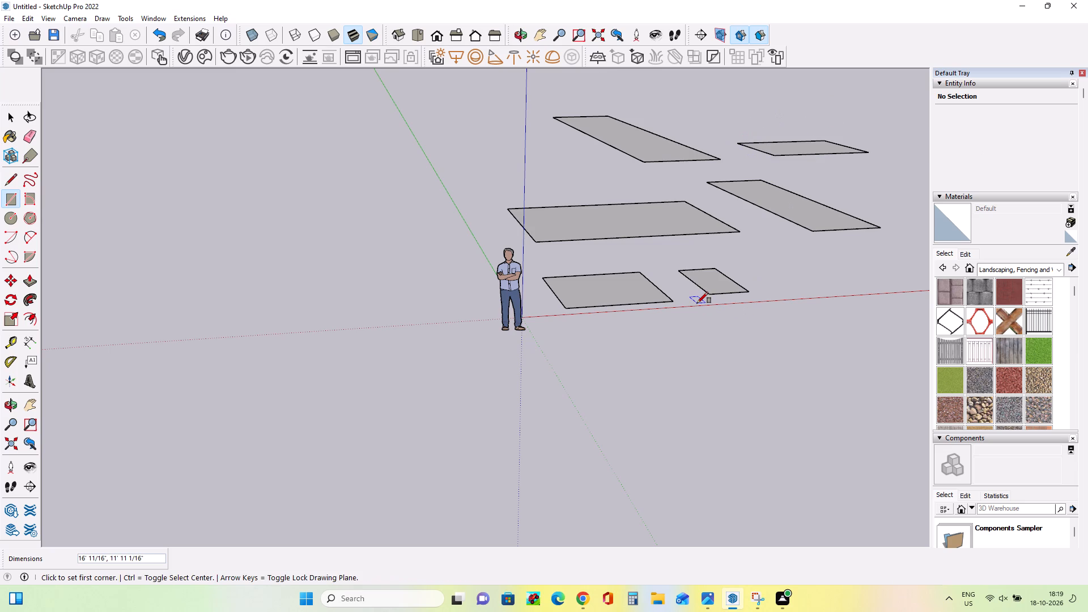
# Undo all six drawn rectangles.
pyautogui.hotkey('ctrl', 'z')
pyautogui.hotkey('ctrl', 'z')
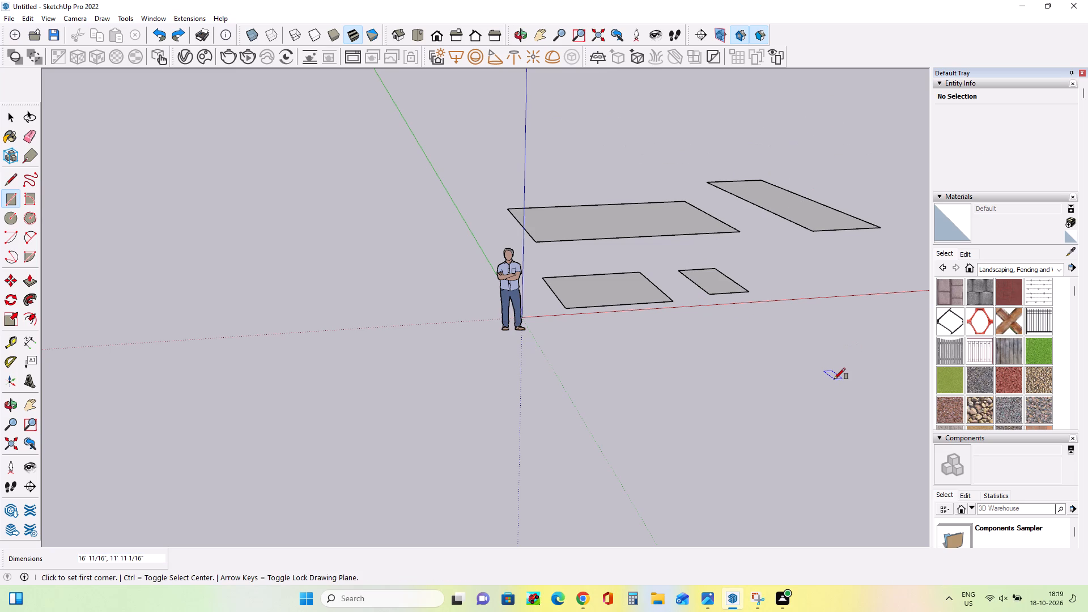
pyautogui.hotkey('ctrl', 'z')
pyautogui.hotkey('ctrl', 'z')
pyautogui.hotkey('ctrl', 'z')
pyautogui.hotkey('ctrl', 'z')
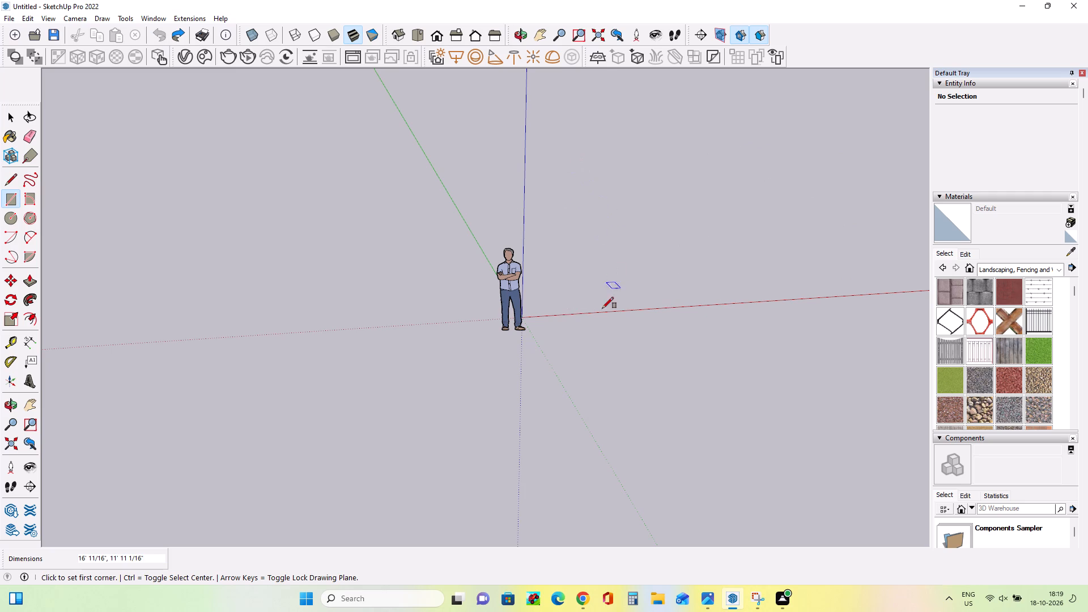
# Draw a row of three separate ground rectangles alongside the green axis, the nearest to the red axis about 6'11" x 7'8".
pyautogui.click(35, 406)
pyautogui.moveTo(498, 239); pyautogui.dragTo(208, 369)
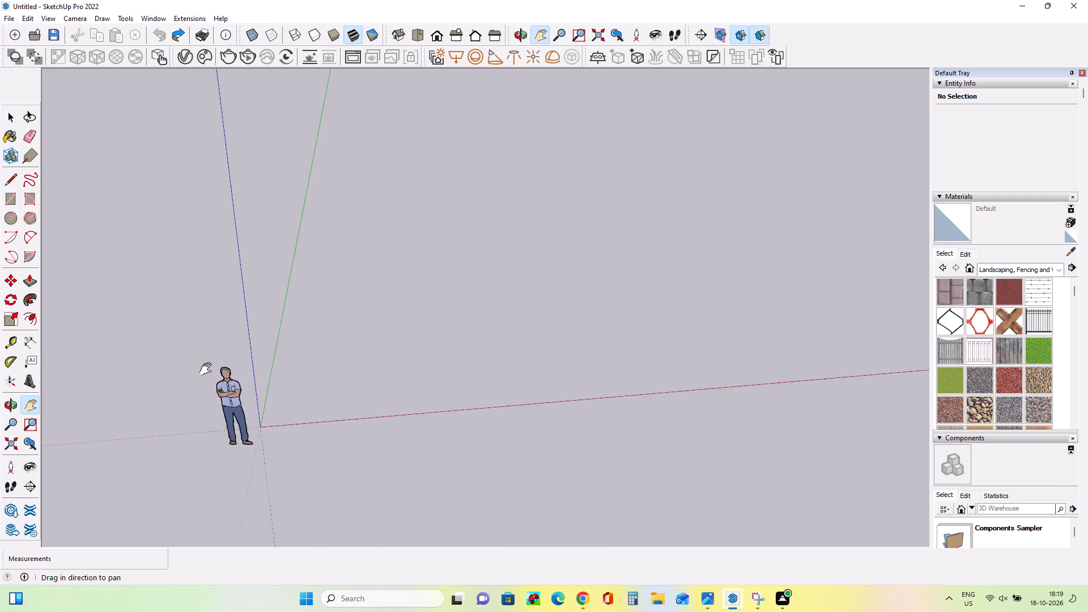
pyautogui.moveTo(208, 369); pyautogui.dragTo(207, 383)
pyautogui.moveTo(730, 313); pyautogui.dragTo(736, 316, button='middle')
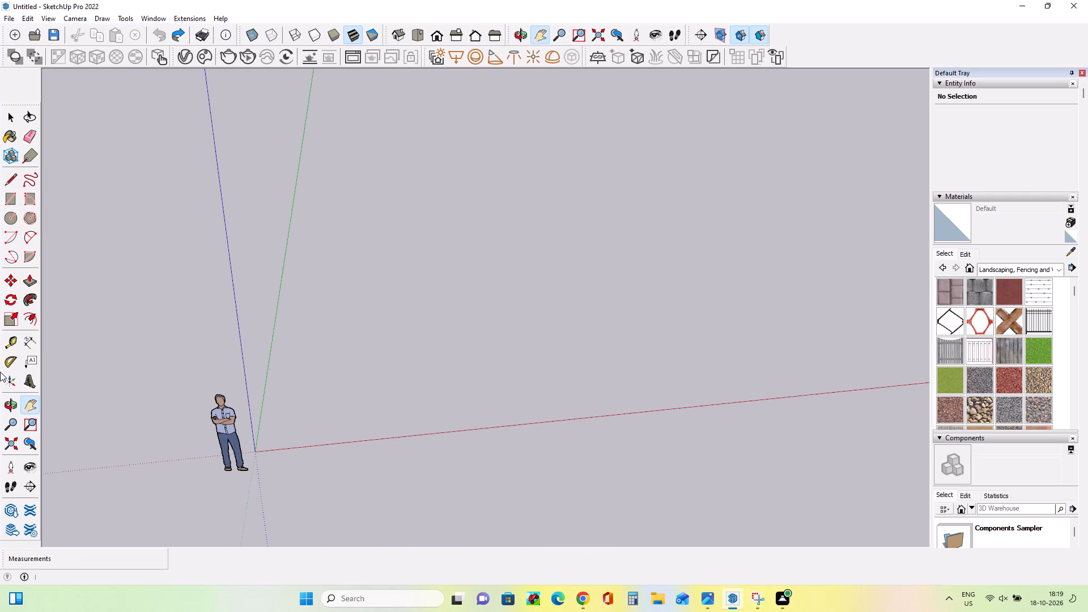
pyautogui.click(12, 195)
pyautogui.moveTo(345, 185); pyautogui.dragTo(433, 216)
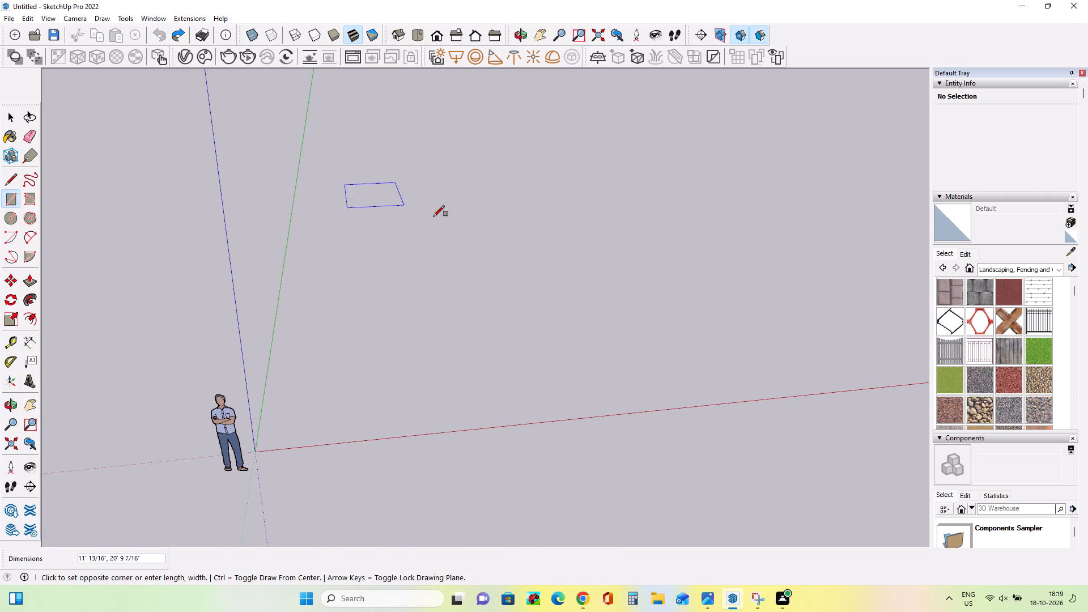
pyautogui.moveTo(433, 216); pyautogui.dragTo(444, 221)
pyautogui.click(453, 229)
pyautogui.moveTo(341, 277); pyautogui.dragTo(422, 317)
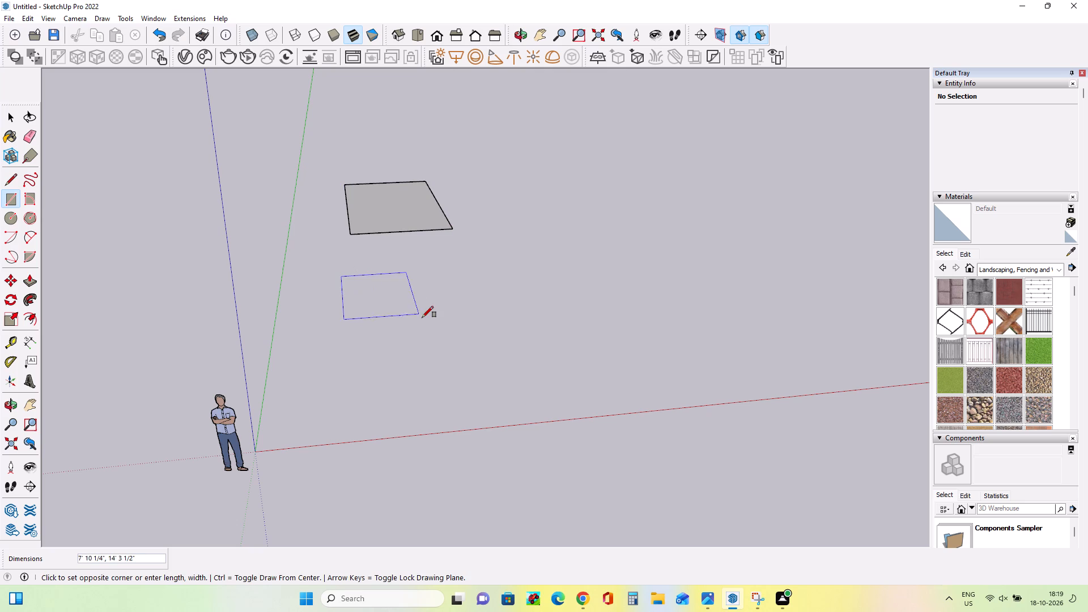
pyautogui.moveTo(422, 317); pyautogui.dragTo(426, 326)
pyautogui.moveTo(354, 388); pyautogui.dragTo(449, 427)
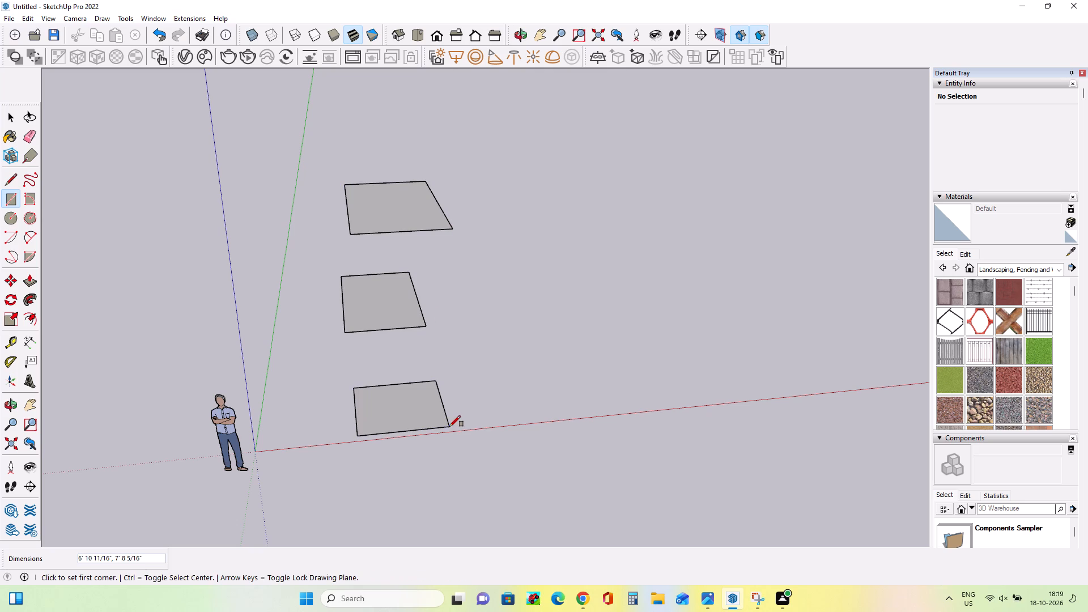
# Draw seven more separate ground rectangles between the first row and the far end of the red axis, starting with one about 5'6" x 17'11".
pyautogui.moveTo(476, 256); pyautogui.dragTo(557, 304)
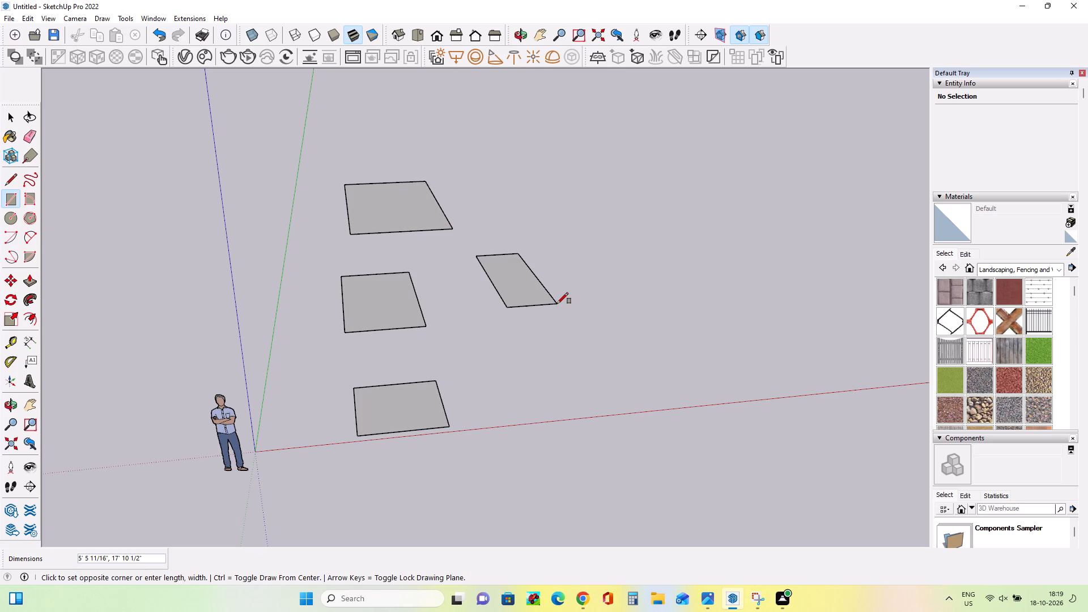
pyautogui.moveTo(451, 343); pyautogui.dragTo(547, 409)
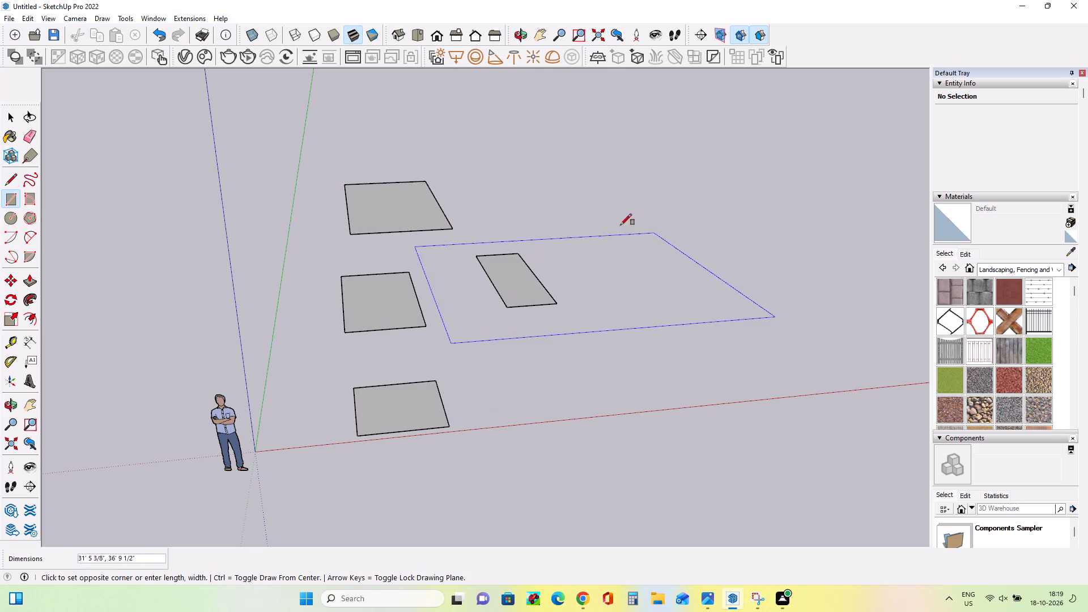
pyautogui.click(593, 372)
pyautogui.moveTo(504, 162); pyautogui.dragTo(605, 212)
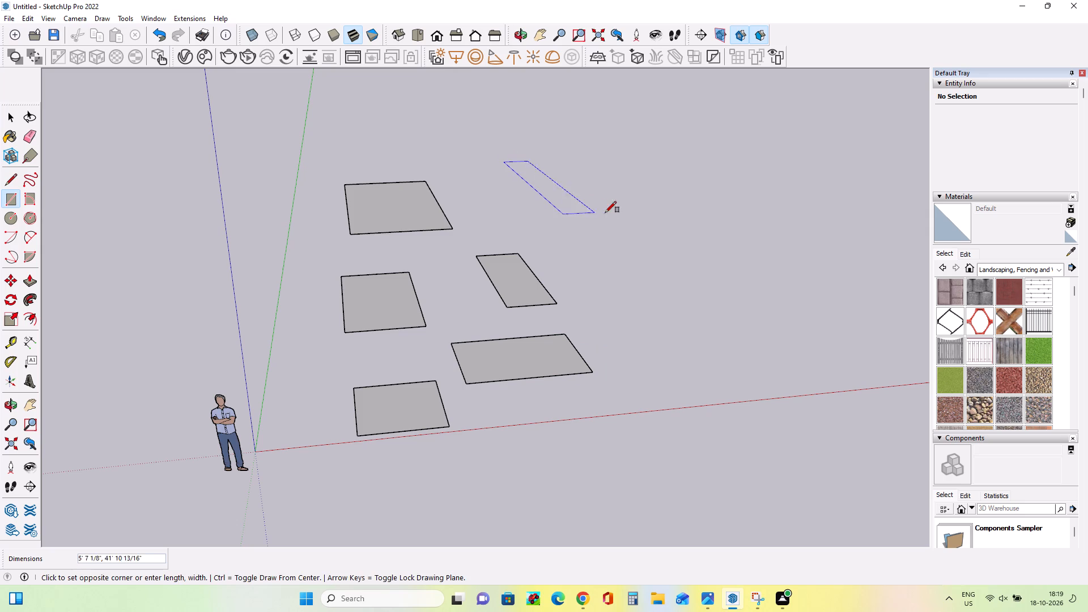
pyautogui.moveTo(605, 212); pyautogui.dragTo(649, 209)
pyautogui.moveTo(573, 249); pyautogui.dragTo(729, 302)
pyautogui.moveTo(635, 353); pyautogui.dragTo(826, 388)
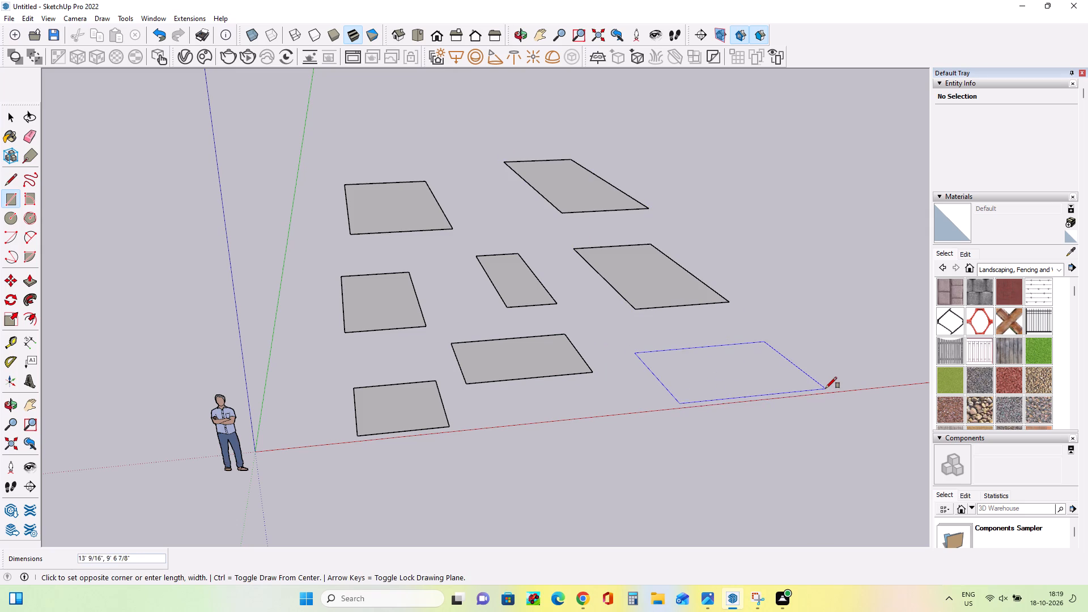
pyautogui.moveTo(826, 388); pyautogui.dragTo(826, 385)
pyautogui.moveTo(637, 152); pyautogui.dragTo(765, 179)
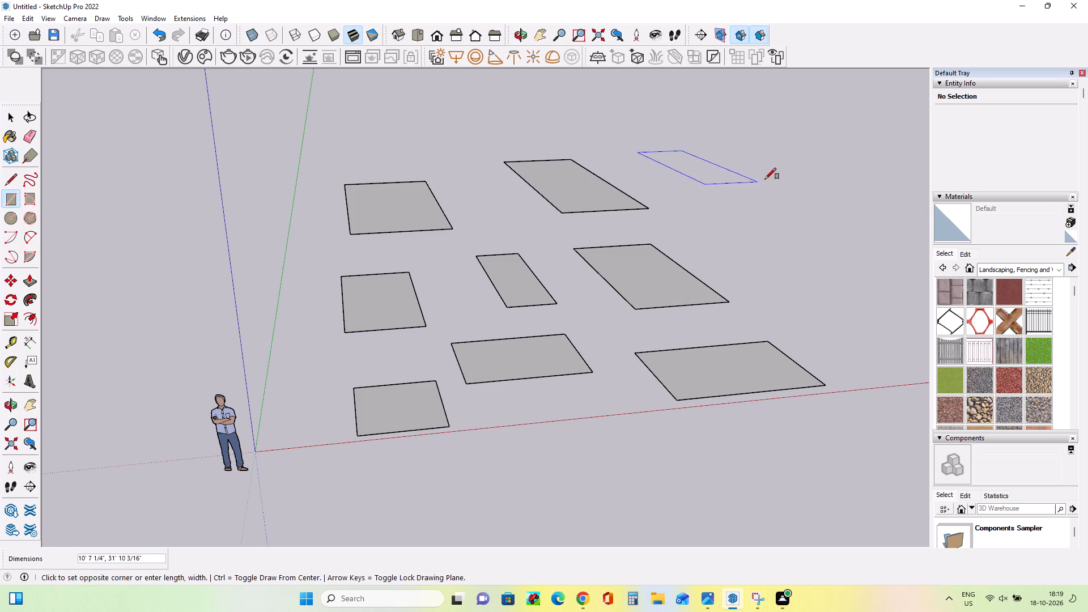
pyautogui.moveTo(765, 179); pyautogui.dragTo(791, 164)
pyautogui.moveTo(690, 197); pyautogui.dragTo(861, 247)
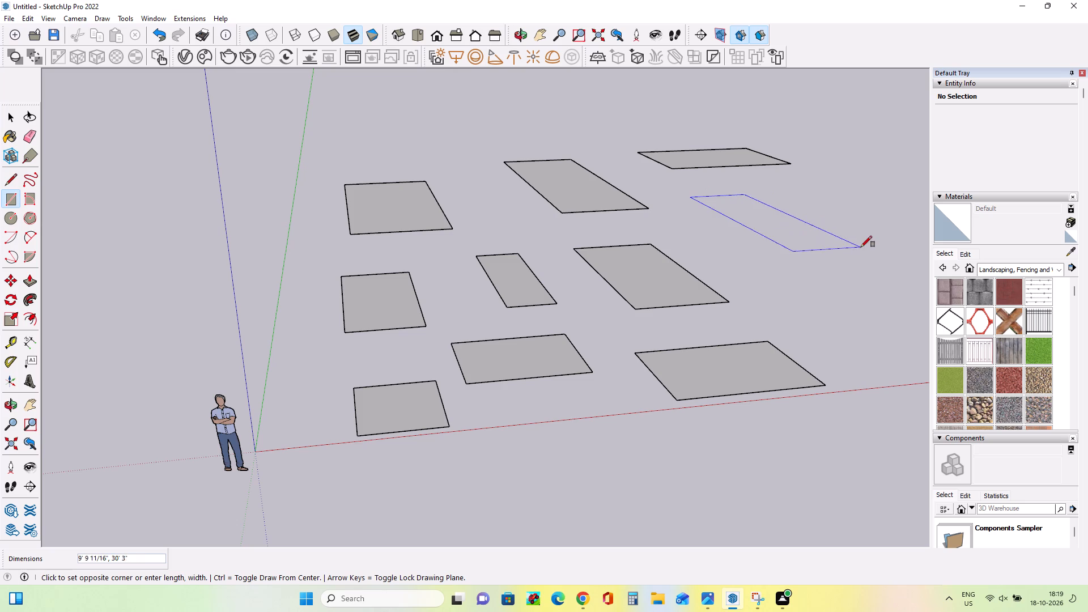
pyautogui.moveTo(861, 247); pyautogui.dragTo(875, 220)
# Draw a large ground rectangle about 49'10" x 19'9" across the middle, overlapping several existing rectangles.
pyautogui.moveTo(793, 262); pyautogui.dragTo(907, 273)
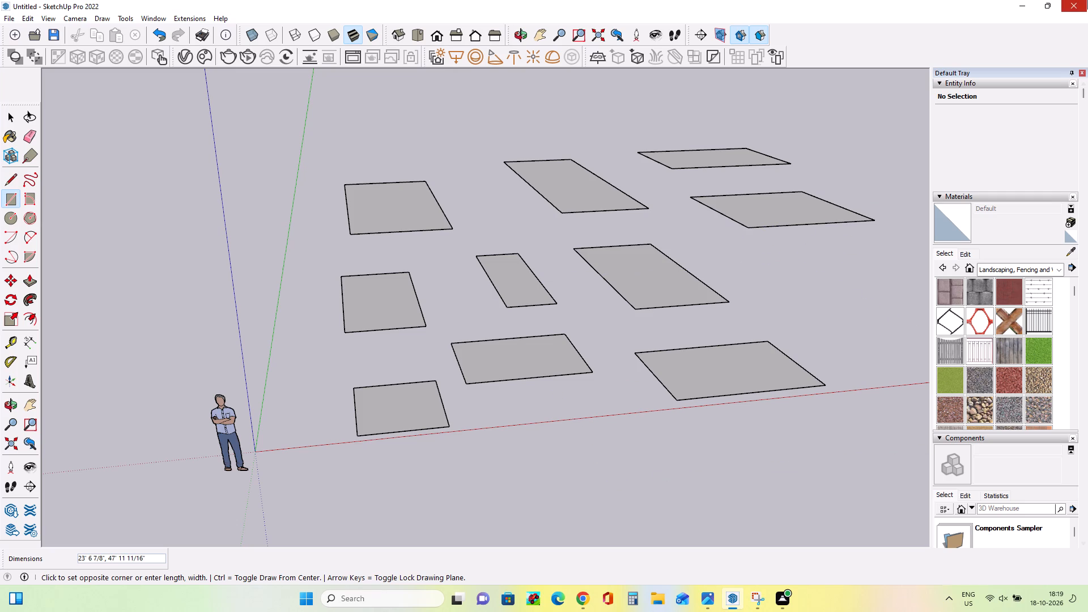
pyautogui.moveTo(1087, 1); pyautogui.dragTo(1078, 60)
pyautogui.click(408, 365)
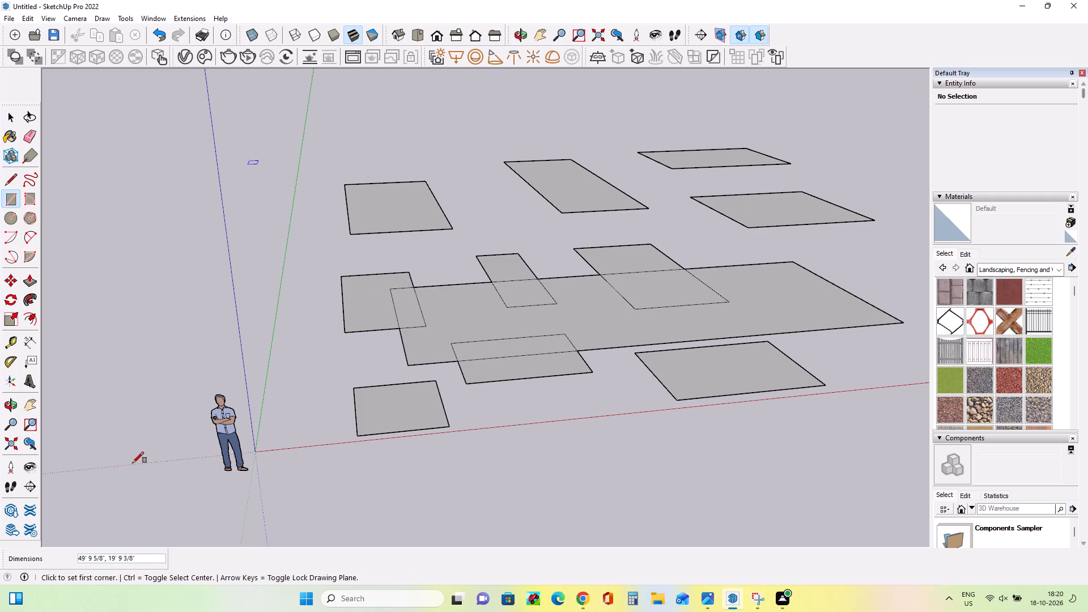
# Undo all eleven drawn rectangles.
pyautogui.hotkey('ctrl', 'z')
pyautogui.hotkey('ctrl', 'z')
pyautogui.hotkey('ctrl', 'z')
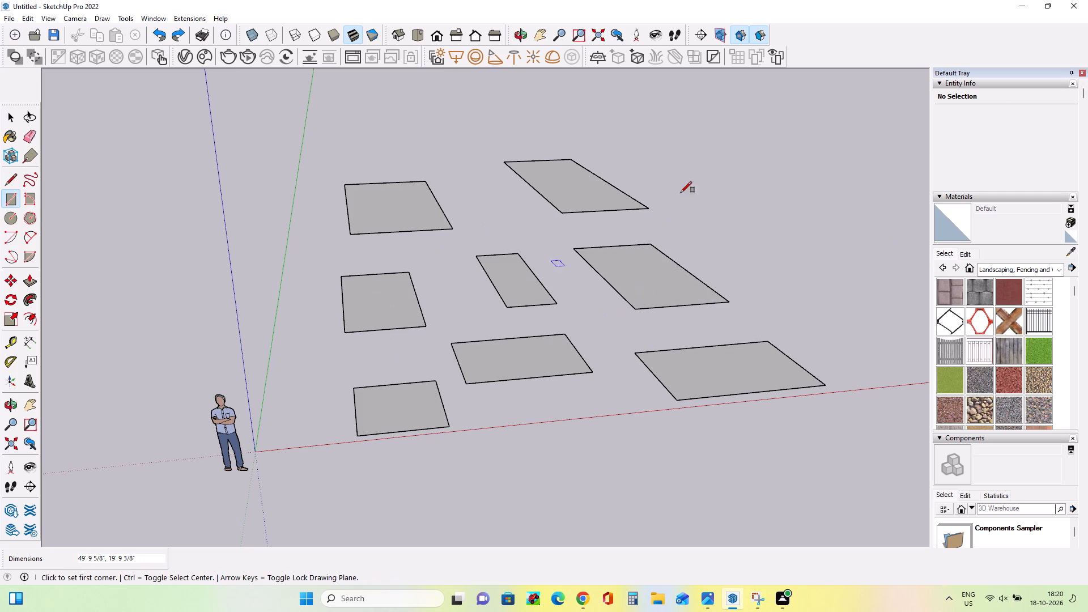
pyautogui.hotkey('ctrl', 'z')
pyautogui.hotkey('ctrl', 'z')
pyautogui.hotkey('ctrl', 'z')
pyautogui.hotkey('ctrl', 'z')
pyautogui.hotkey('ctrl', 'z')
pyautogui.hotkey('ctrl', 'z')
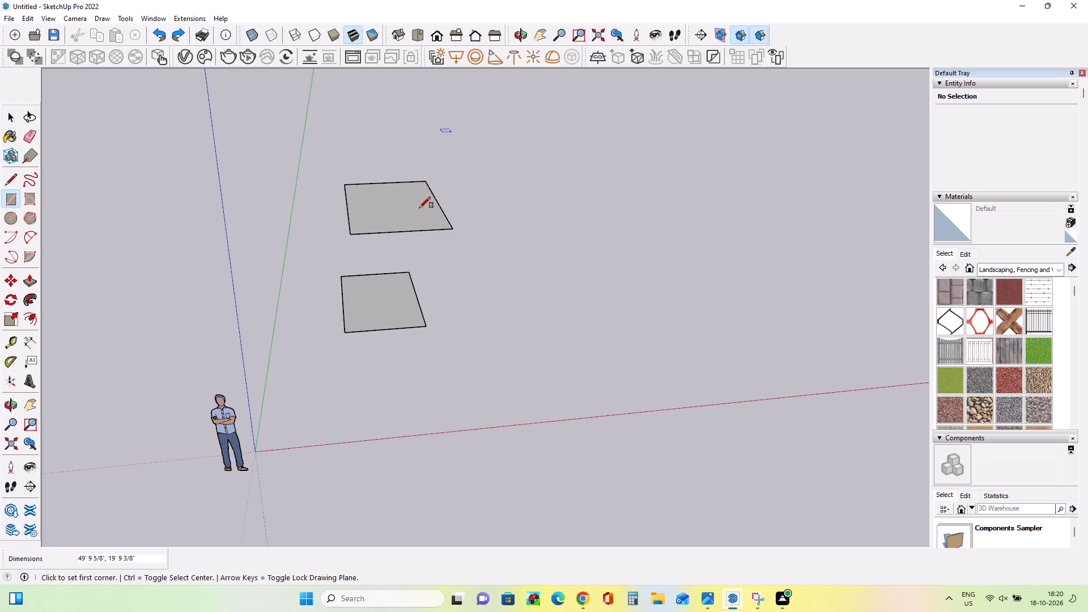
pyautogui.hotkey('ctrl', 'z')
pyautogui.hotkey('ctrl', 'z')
# Draw three separate ground rectangles near the green axis, the first about 30'11" x 57'9" and the second about 16'3" x 25'8".
pyautogui.moveTo(355, 148); pyautogui.dragTo(564, 205)
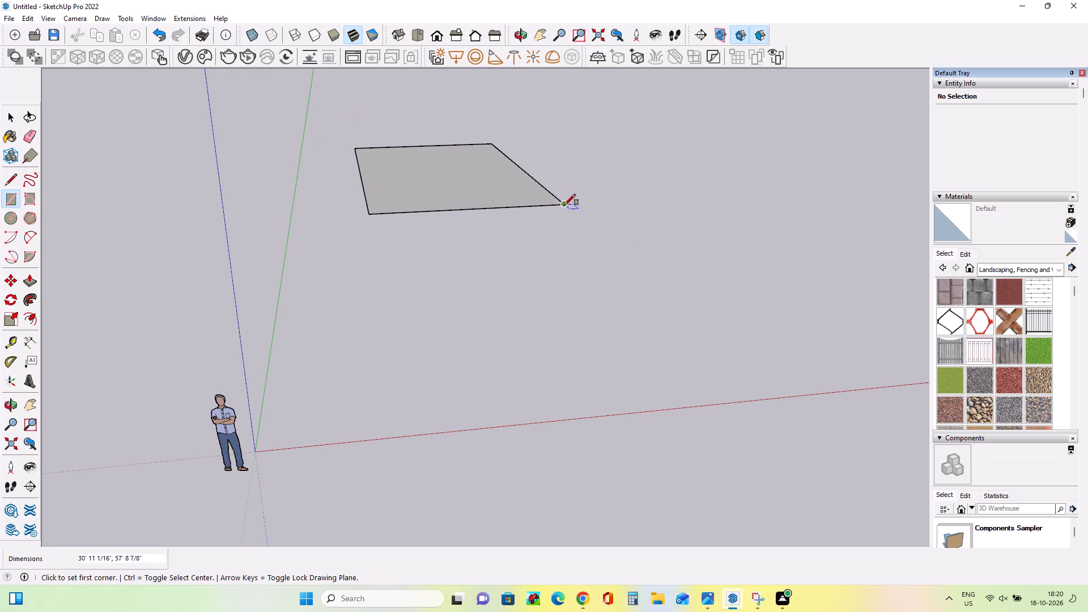
pyautogui.moveTo(314, 255); pyautogui.dragTo(477, 322)
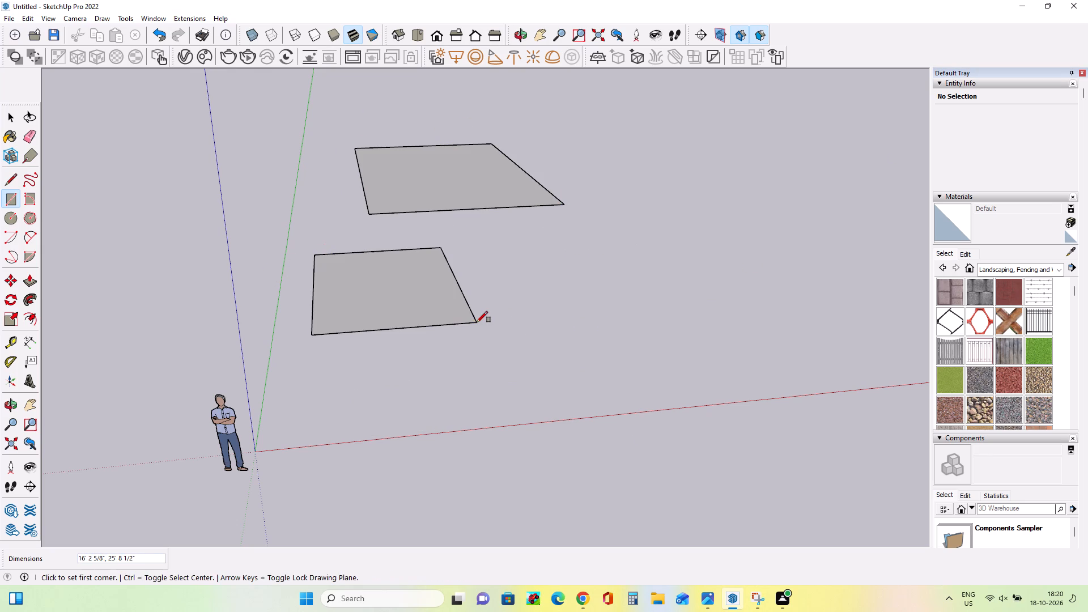
pyautogui.moveTo(507, 262); pyautogui.dragTo(653, 318)
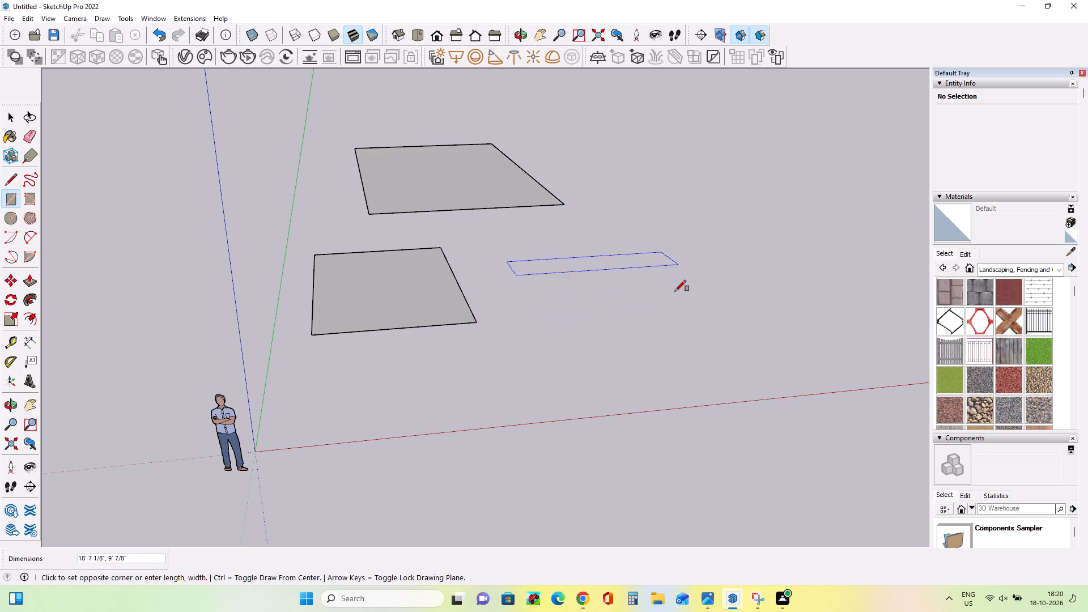
pyautogui.click(674, 300)
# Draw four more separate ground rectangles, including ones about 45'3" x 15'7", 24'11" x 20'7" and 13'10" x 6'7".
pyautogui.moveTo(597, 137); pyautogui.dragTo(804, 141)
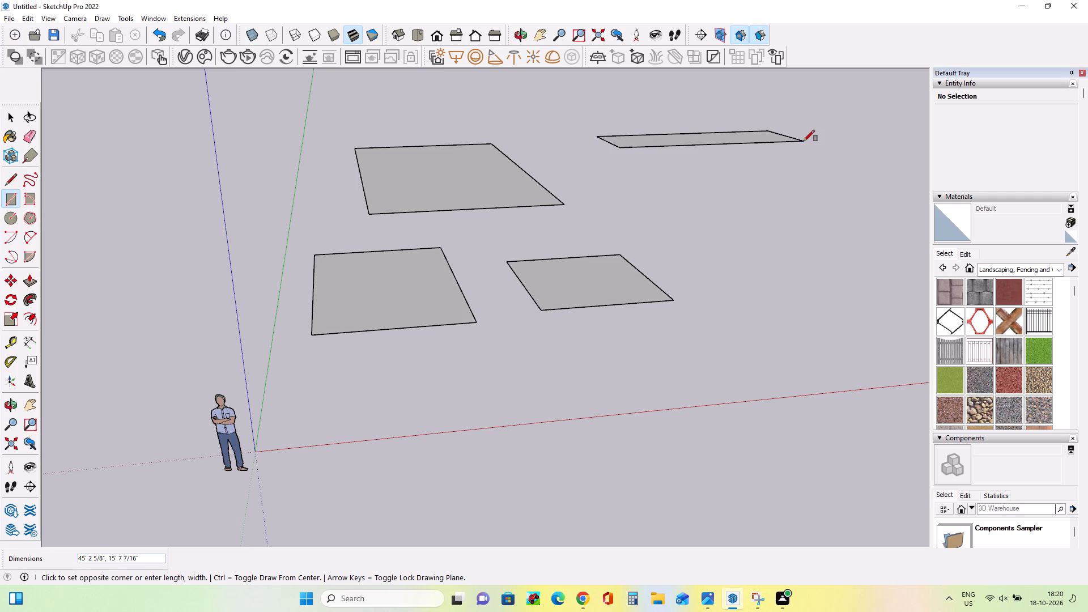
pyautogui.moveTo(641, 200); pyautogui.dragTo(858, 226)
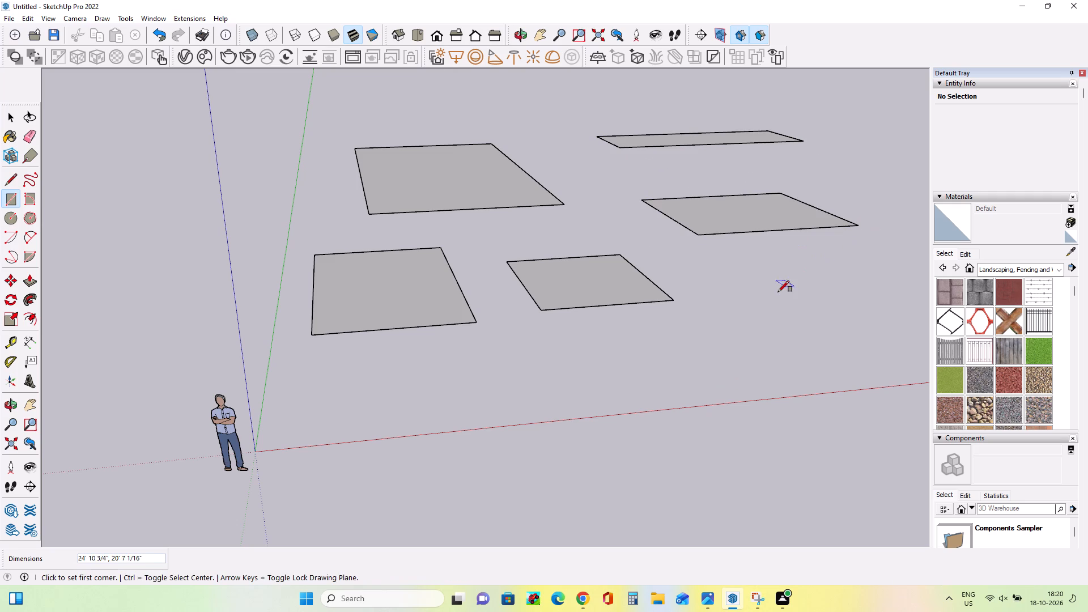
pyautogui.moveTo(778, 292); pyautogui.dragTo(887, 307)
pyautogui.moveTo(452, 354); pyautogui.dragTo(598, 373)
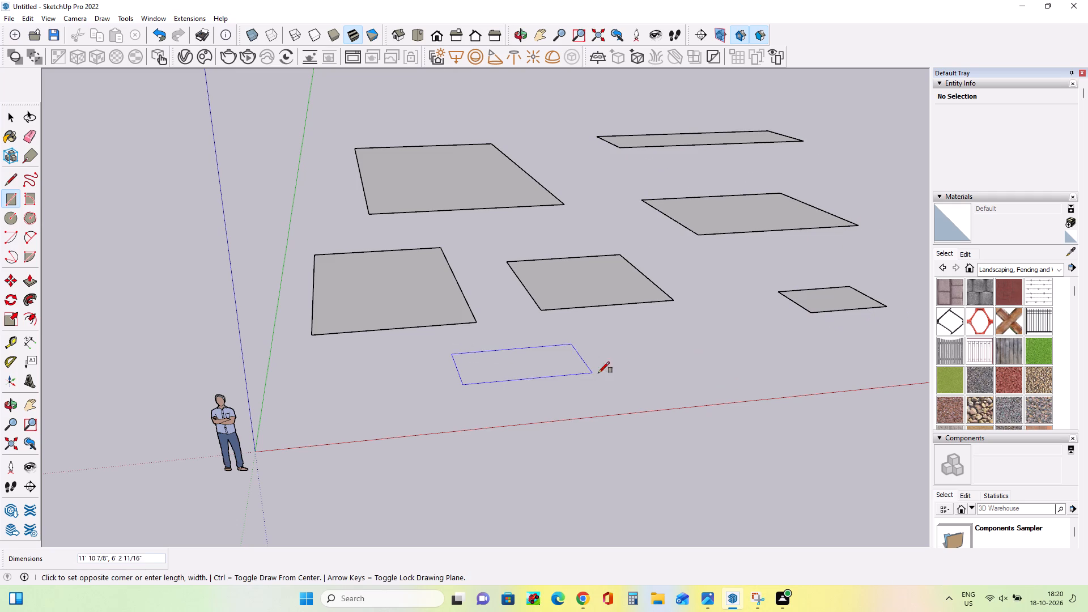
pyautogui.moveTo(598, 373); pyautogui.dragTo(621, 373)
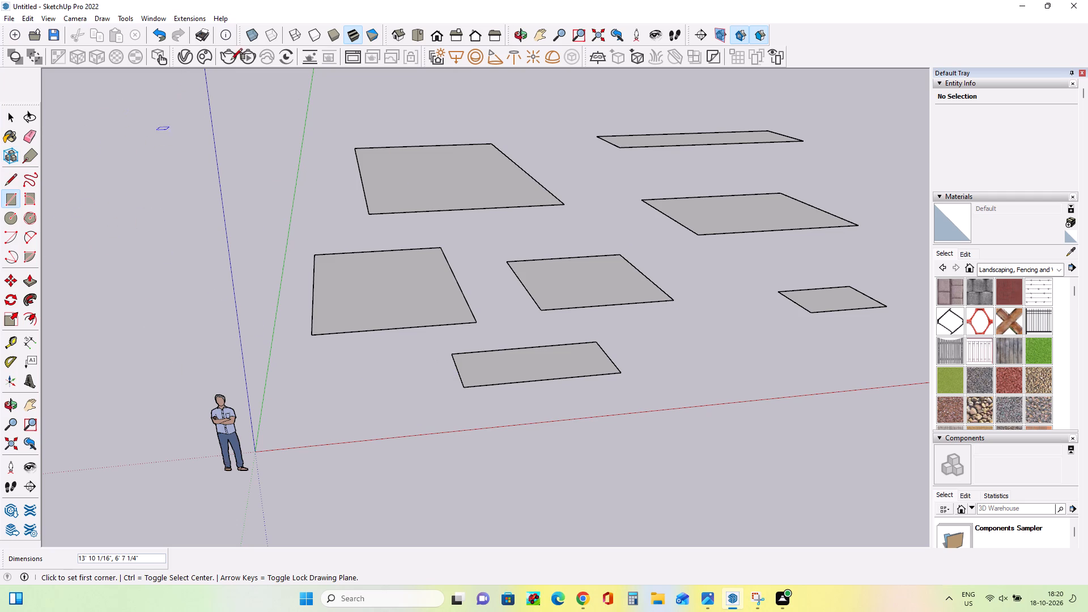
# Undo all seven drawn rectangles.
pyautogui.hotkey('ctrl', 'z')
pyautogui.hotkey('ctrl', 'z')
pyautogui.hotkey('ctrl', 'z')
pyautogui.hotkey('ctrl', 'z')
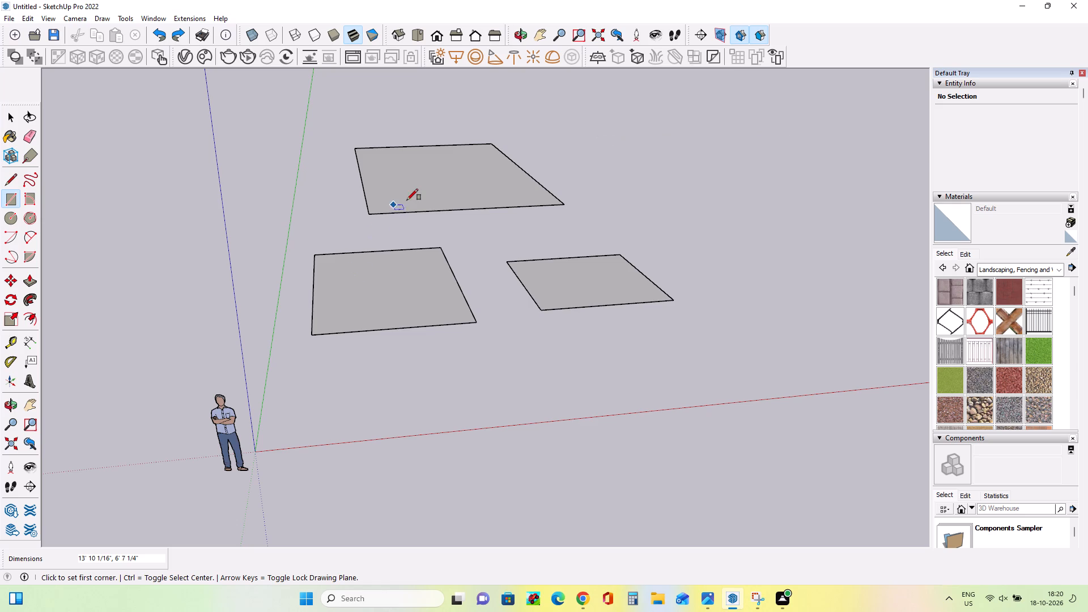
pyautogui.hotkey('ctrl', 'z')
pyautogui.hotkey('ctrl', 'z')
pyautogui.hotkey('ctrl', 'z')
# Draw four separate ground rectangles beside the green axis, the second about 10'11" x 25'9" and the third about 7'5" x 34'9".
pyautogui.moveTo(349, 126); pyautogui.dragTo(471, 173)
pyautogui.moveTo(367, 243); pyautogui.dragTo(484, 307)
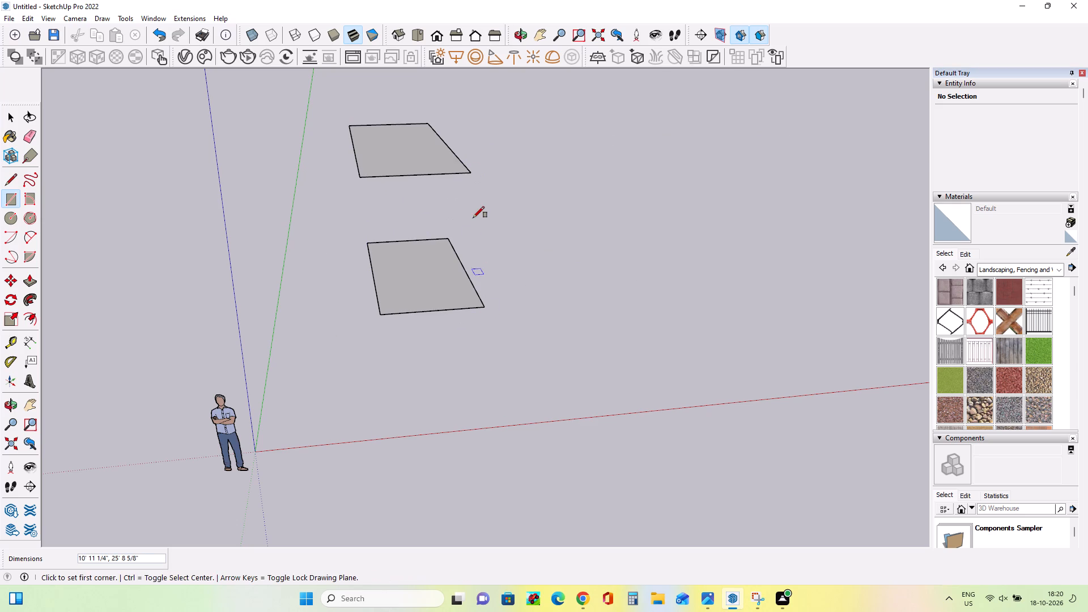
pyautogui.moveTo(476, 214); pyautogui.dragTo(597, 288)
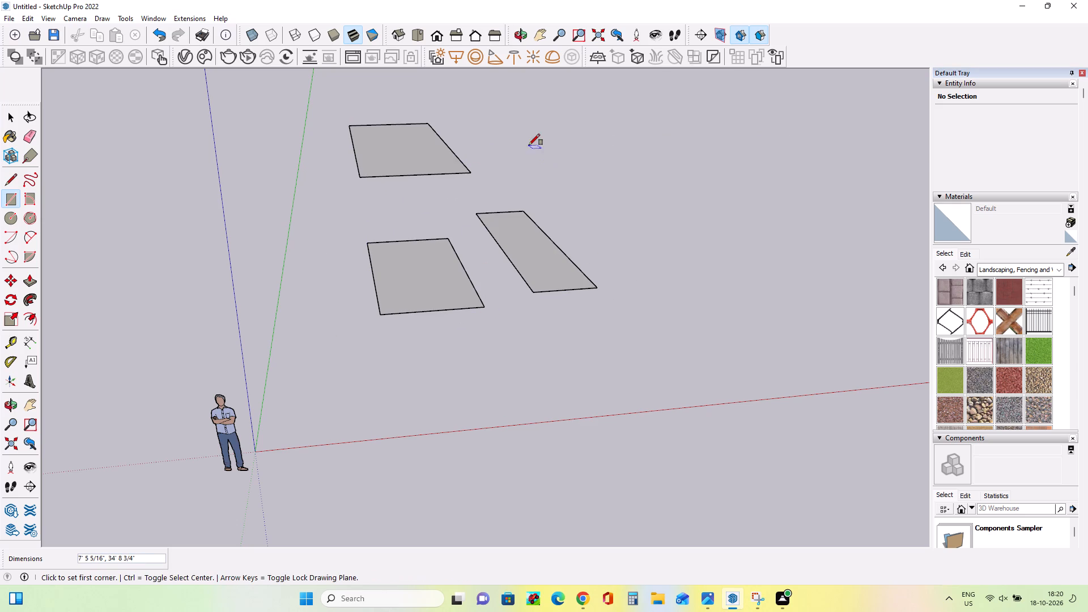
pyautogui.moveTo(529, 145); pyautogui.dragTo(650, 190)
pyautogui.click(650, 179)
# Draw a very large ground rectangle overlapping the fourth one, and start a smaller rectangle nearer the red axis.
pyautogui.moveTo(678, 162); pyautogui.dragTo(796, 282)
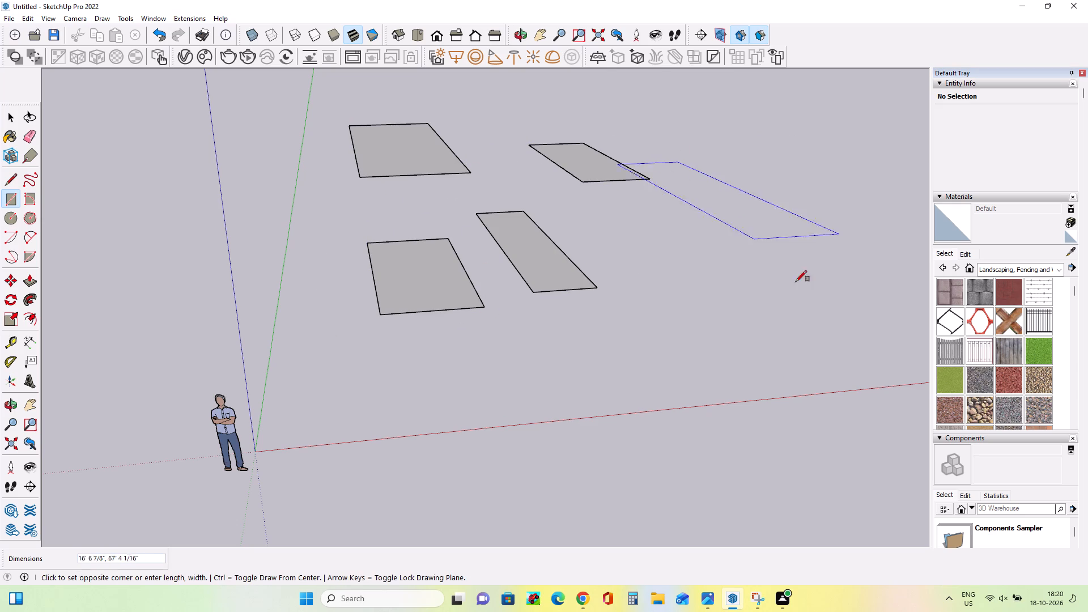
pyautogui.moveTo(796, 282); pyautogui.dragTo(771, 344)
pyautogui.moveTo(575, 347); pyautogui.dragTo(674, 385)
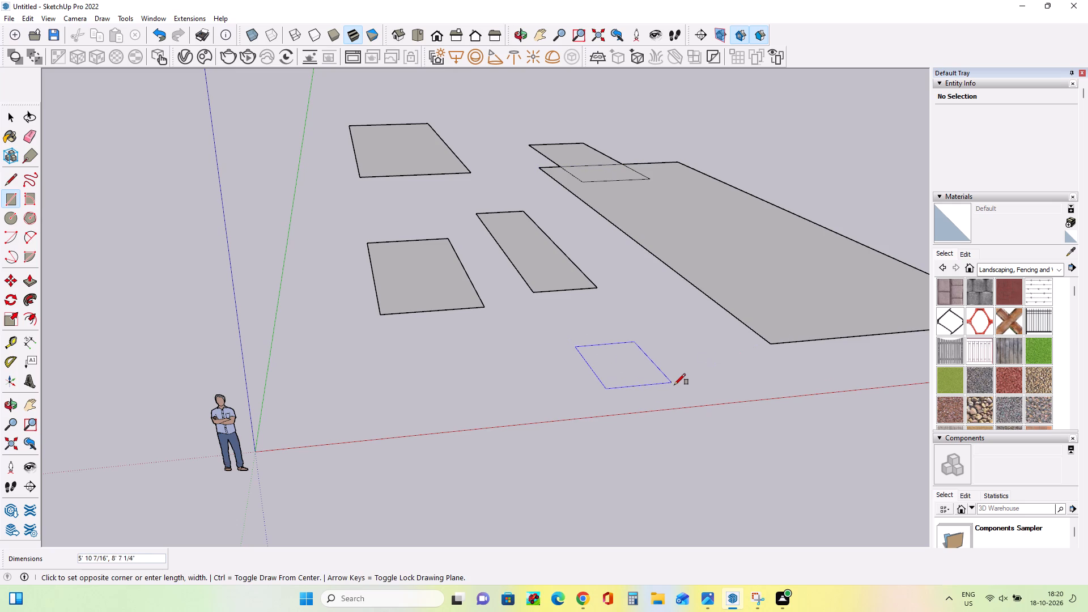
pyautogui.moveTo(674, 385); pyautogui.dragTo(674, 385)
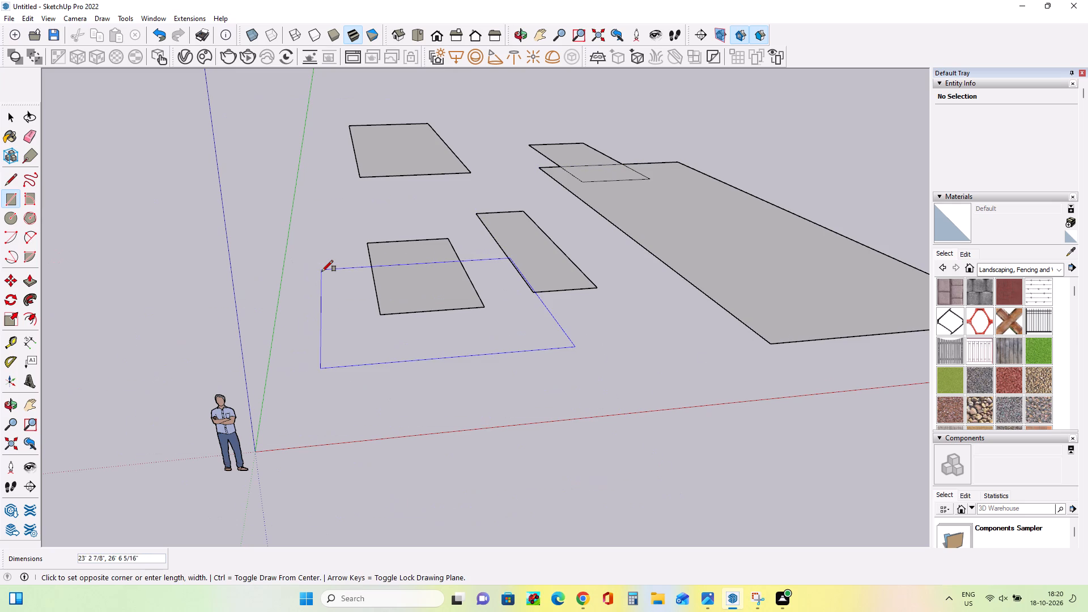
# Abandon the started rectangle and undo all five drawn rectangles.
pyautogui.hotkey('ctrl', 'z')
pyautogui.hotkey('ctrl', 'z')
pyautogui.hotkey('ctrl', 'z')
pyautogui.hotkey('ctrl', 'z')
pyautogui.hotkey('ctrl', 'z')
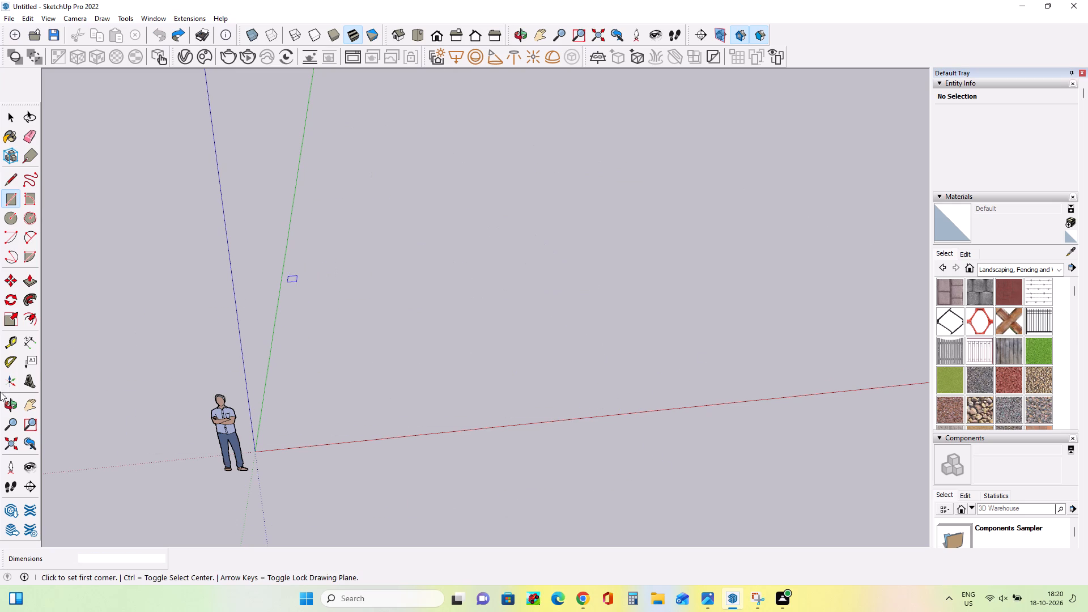
# Restart the Rectangle tool for a new ground rectangle.
pyautogui.click(10, 199)
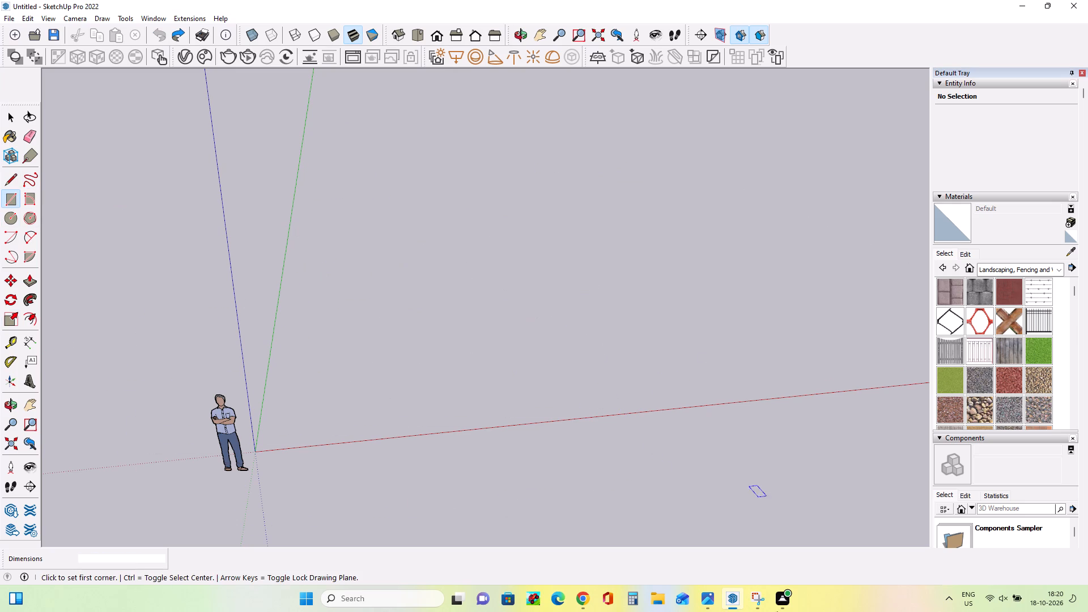
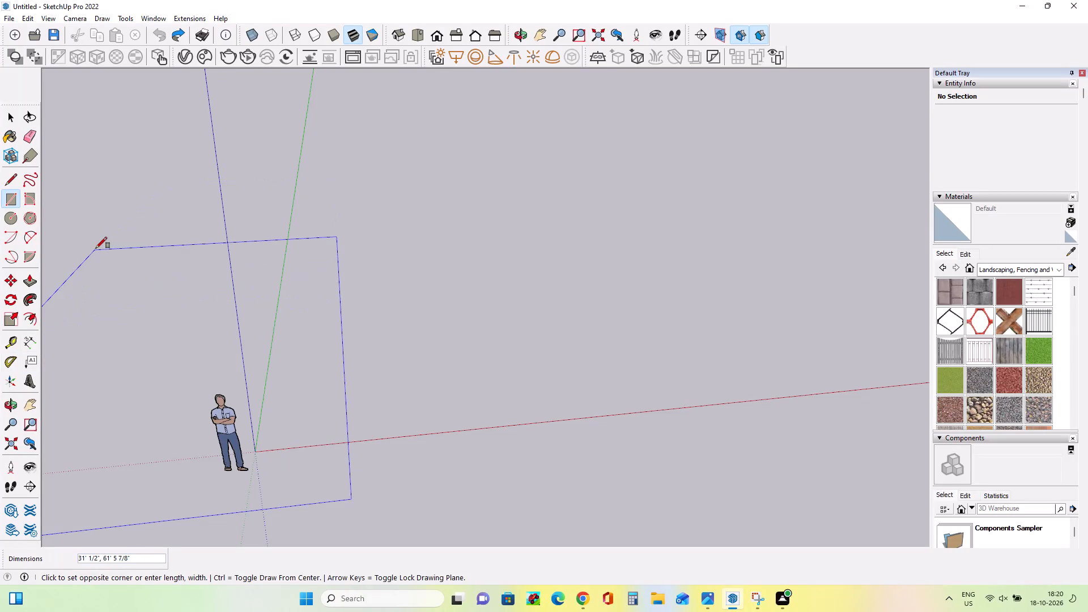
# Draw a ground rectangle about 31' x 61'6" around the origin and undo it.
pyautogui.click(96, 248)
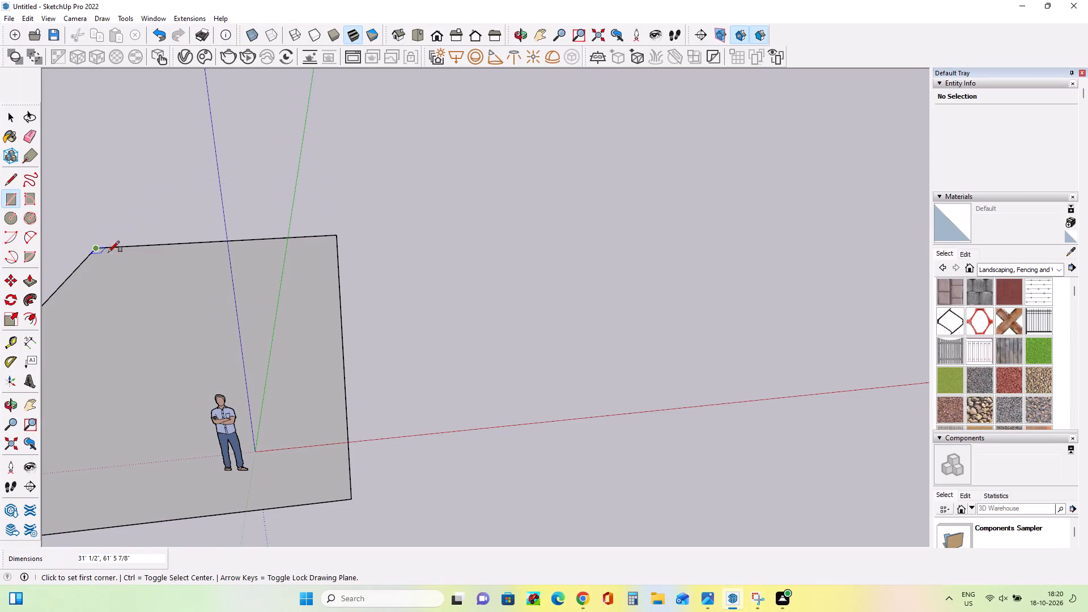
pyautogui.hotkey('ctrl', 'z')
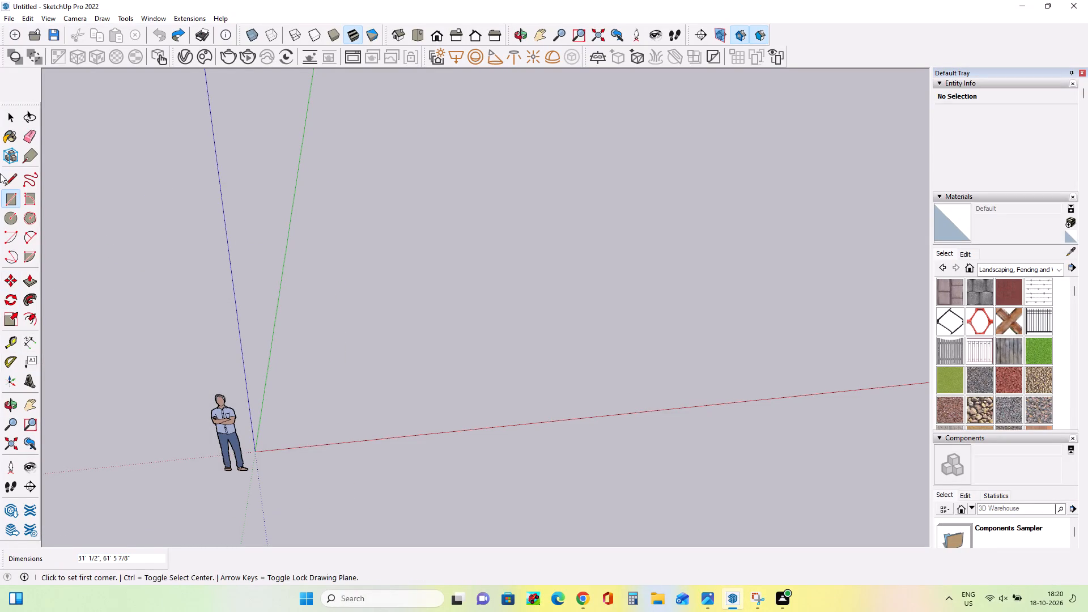
# Draw a large ground rectangle between the green and red axes, pull it up into a tall box, and raise its top about 7'7" more.
pyautogui.click(16, 203)
pyautogui.moveTo(449, 323); pyautogui.dragTo(741, 197)
pyautogui.click(29, 284)
pyautogui.moveTo(531, 255); pyautogui.dragTo(534, 201)
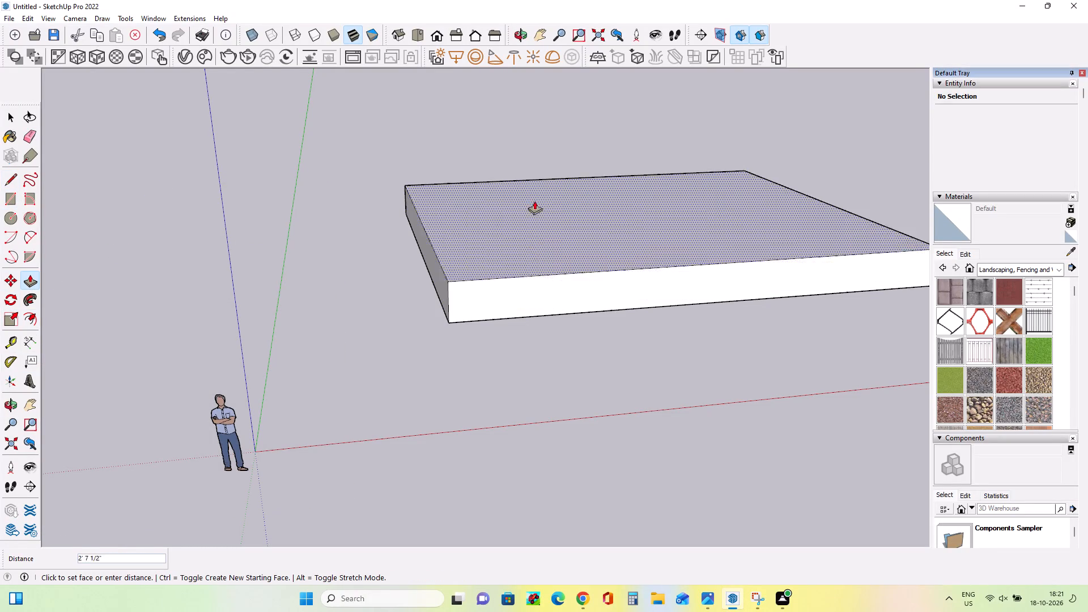
pyautogui.moveTo(534, 201); pyautogui.dragTo(542, 101)
pyautogui.scroll(-6, 151, 300)
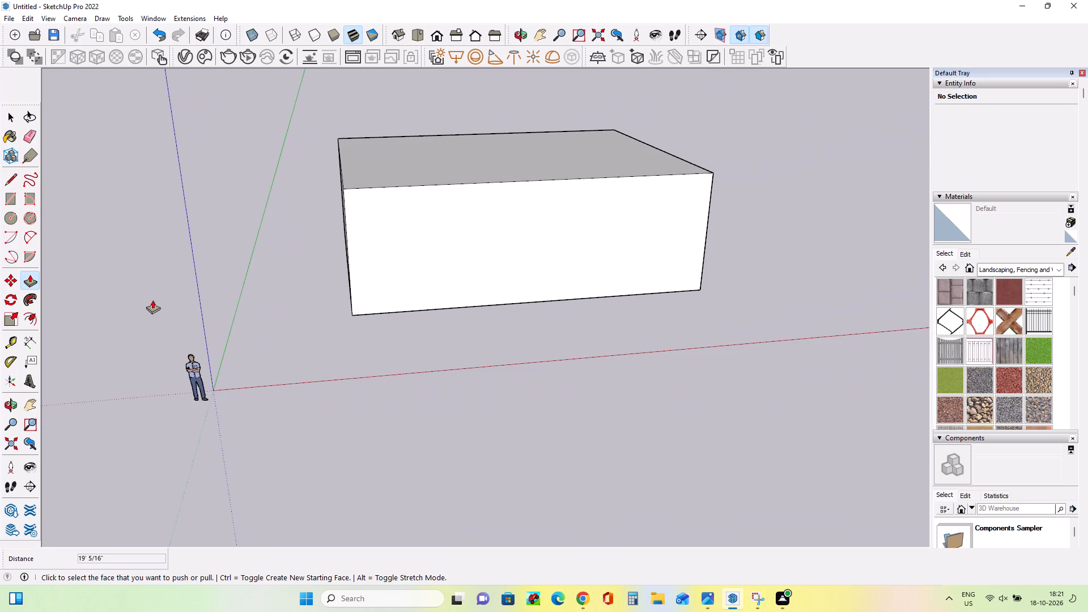
pyautogui.click(474, 172)
pyautogui.click(471, 127)
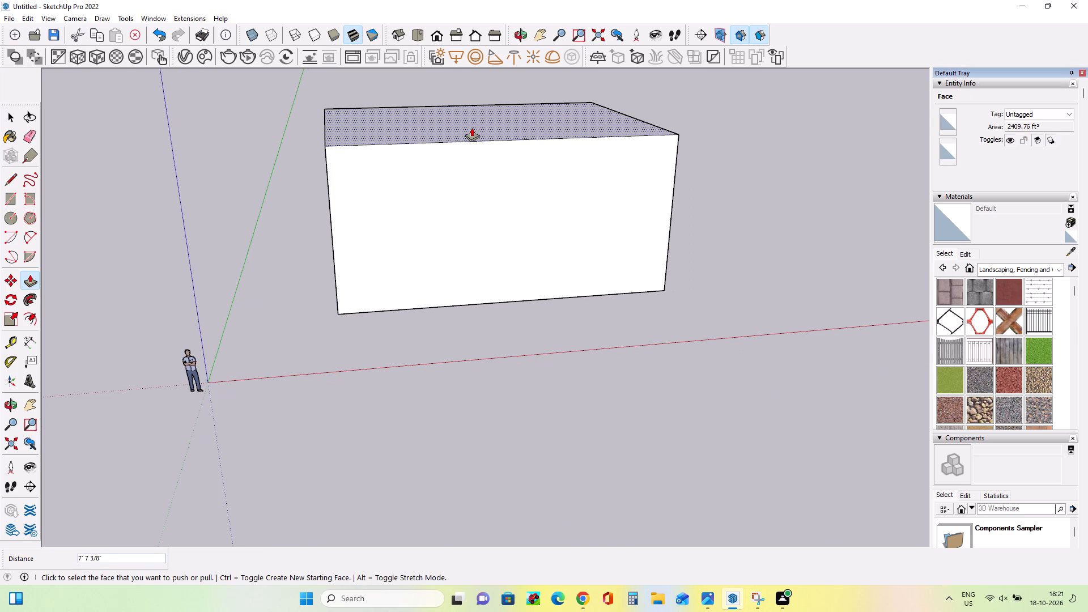
# Draw five door-like rectangles along the front face's bottom edge, about 9'7", 8'6", 7', 6'2" and 2'9" wide, the outer two reaching the side edges.
pyautogui.click(12, 197)
pyautogui.click(341, 310)
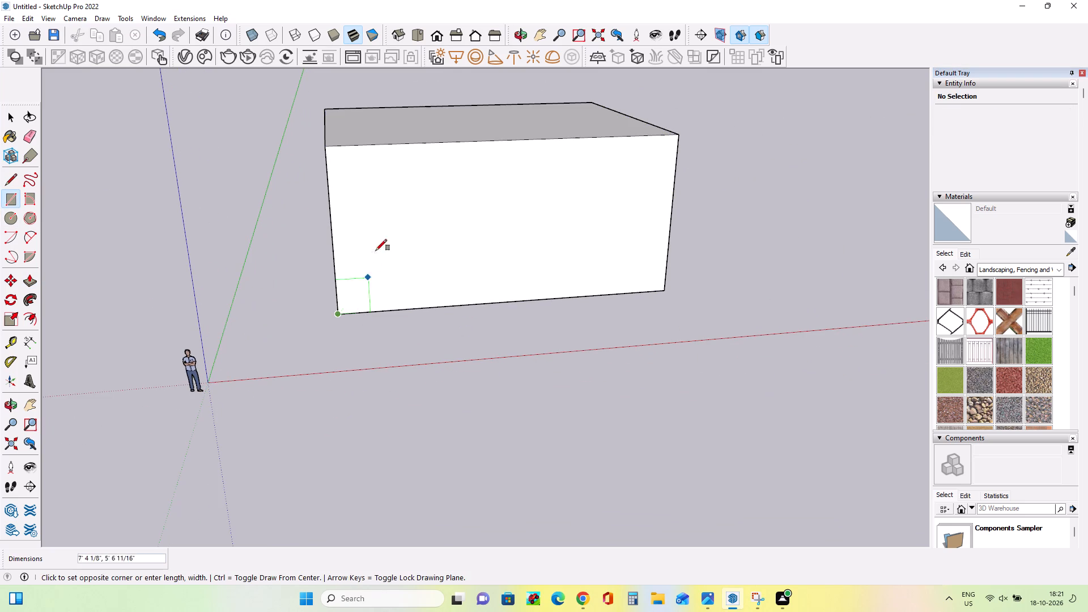
pyautogui.click(394, 224)
pyautogui.click(422, 304)
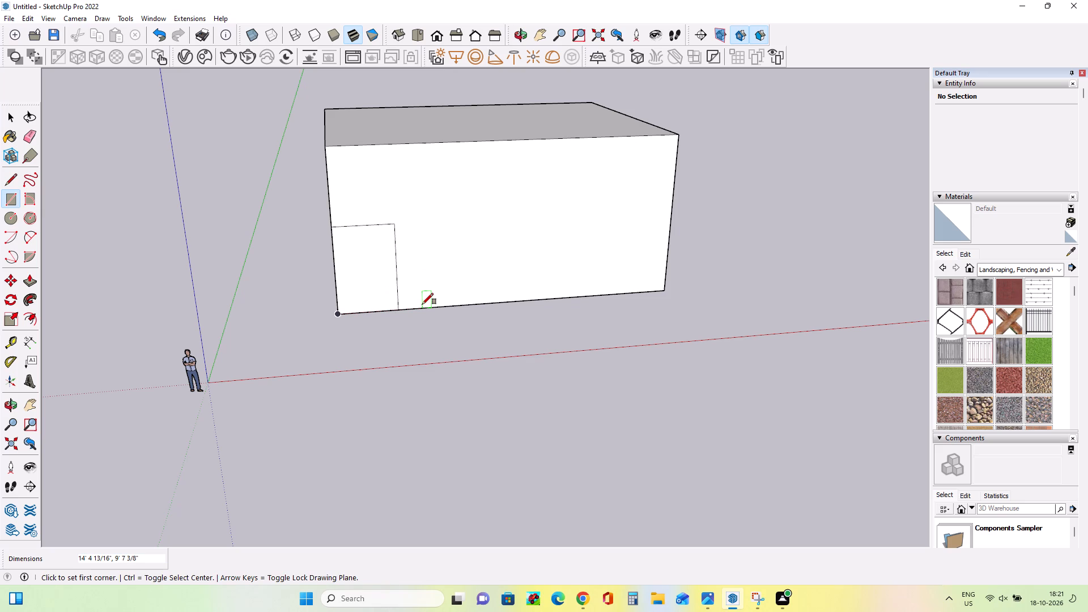
pyautogui.click(473, 214)
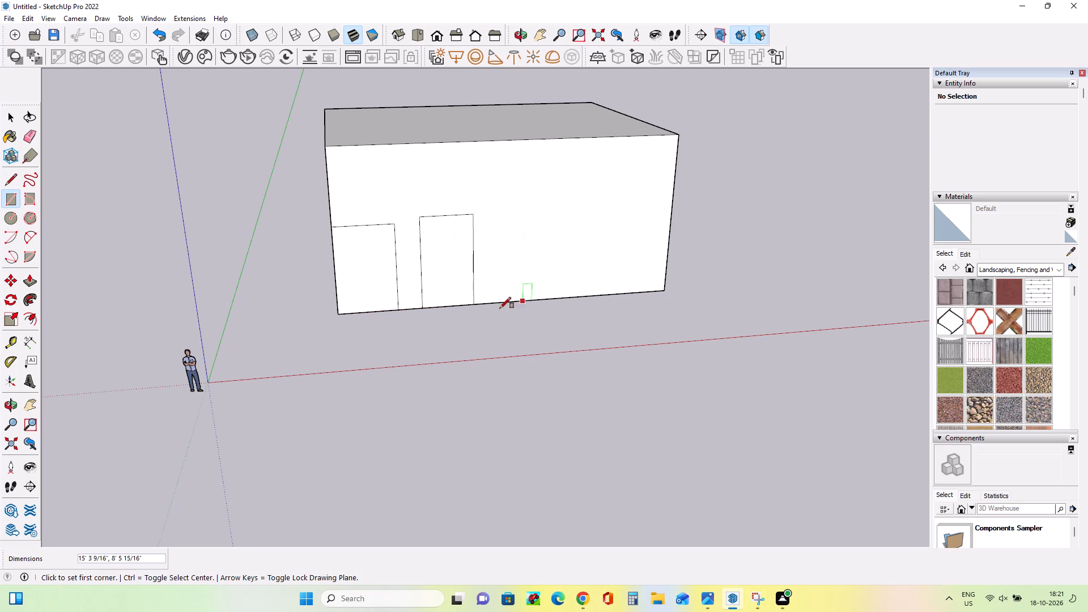
pyautogui.click(510, 300)
pyautogui.click(554, 214)
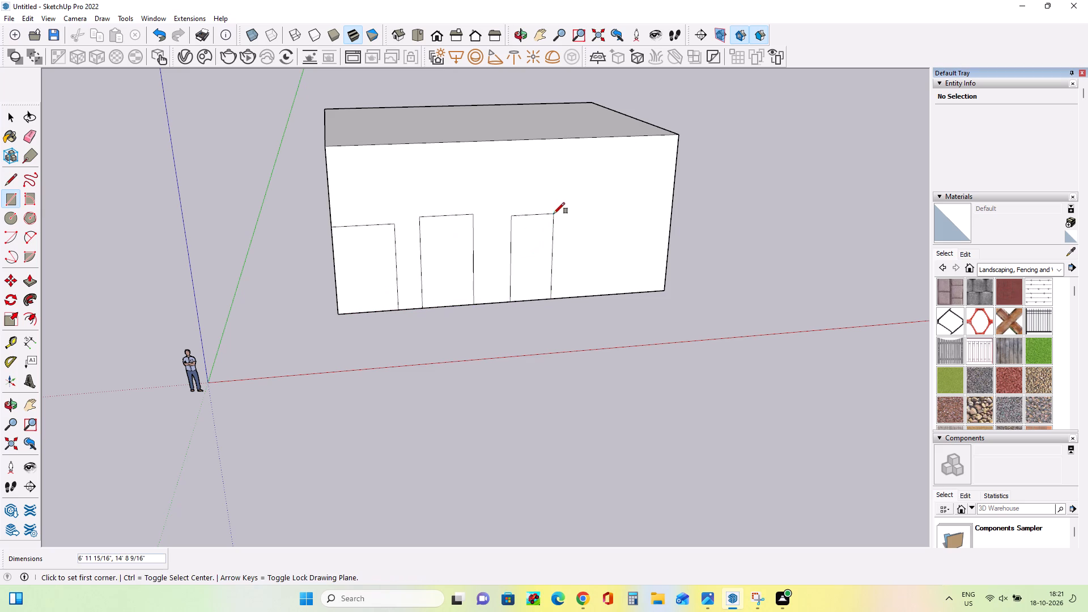
pyautogui.click(585, 294)
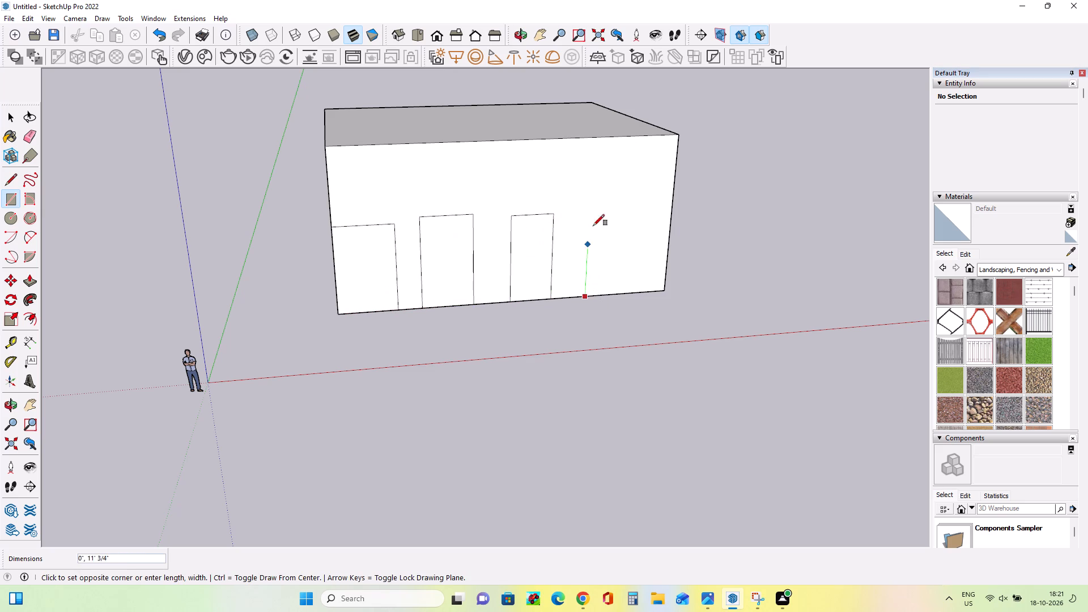
pyautogui.click(626, 207)
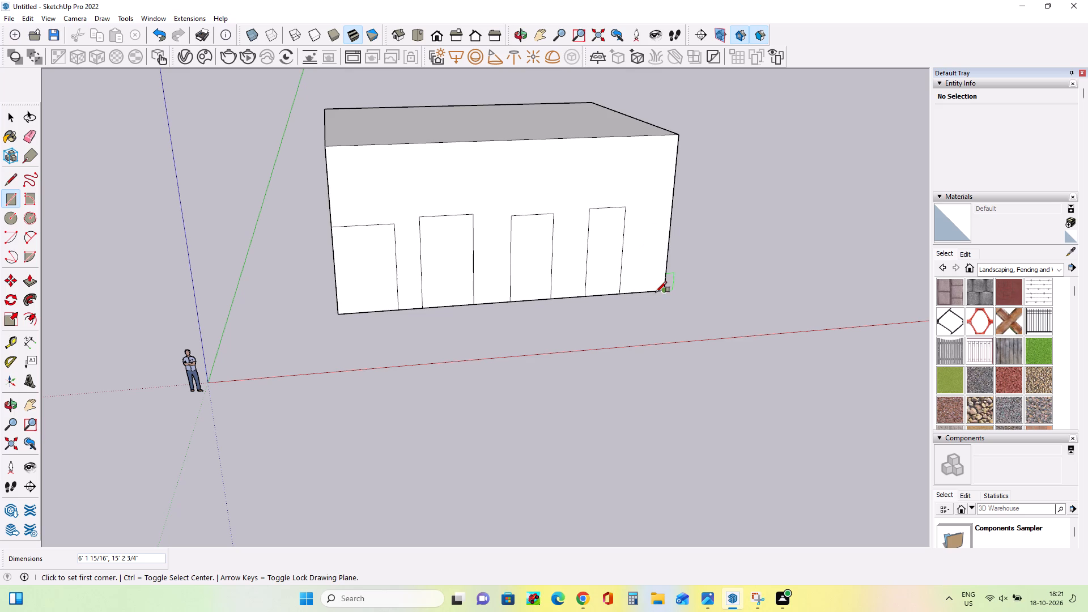
pyautogui.click(649, 292)
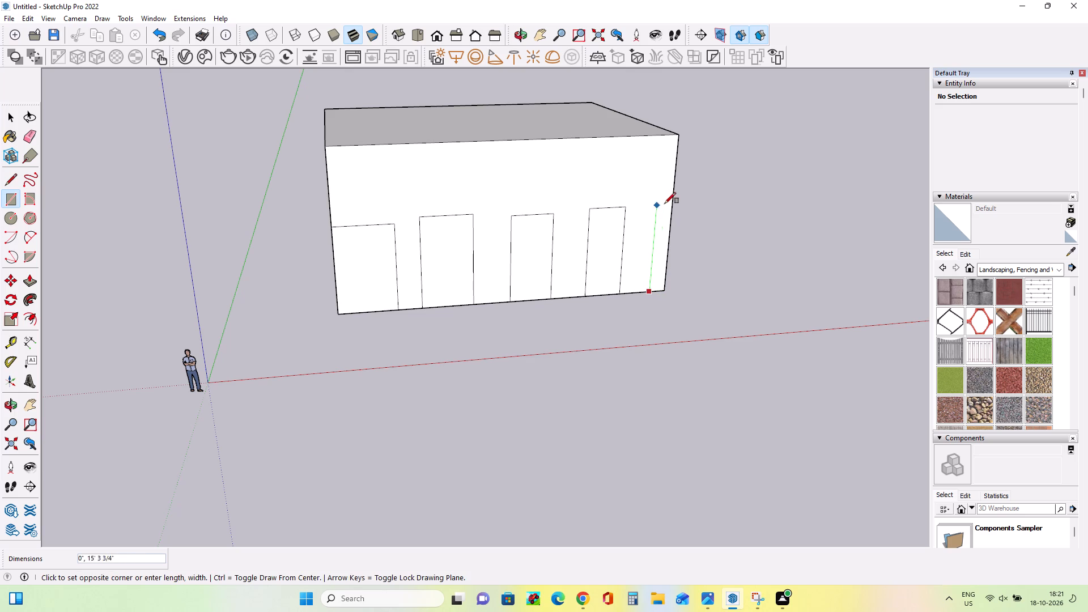
pyautogui.click(674, 198)
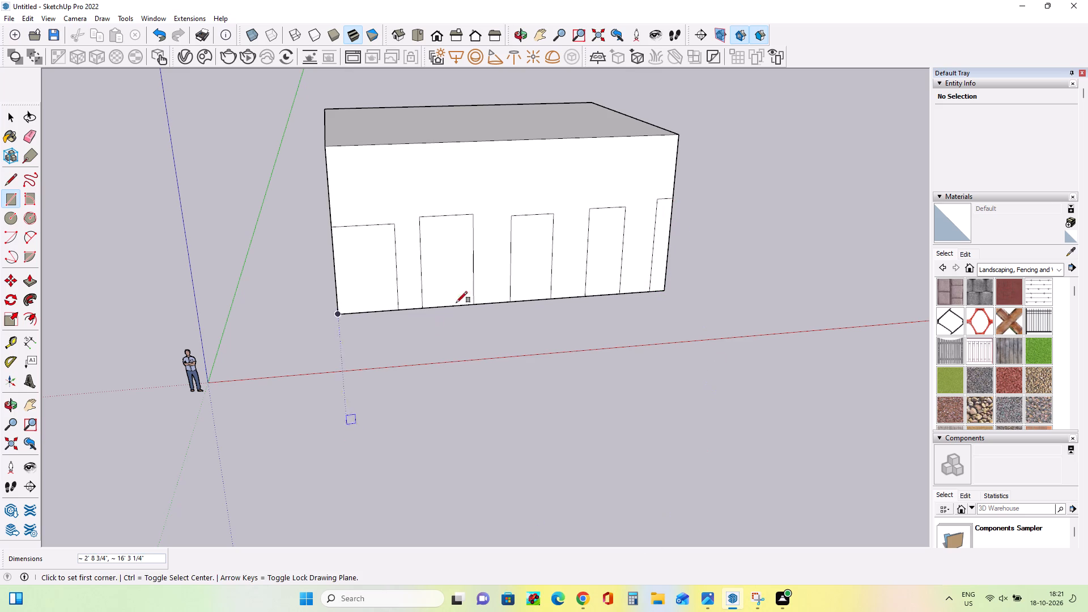
# Push the five front rectangles into the box, the third about 10'2", the fourth about 8'3" and the fifth about 4'9" deep.
pyautogui.click(34, 279)
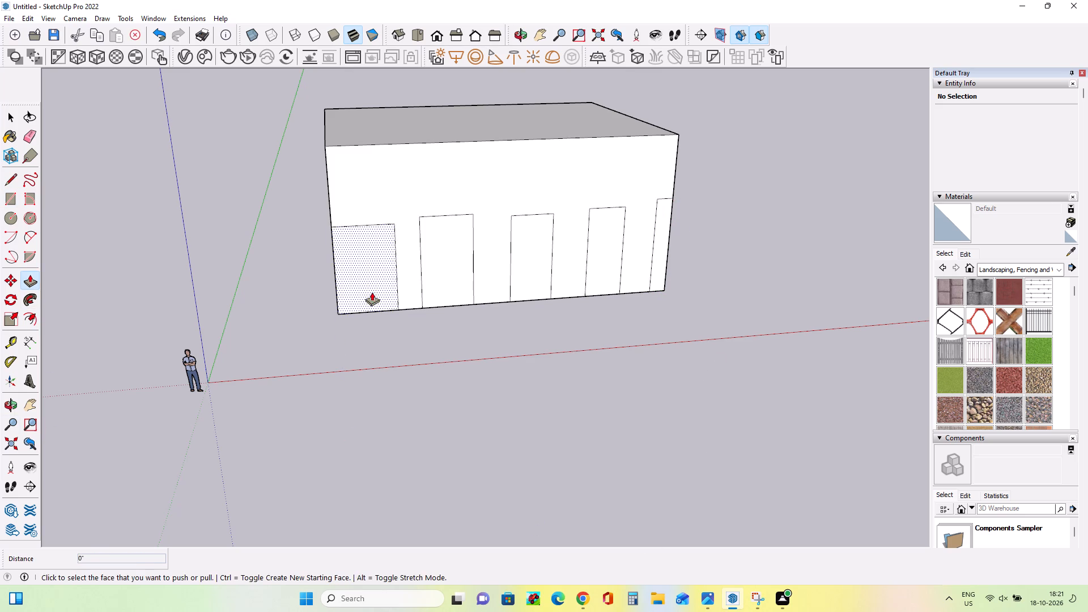
pyautogui.click(372, 292)
pyautogui.click(379, 256)
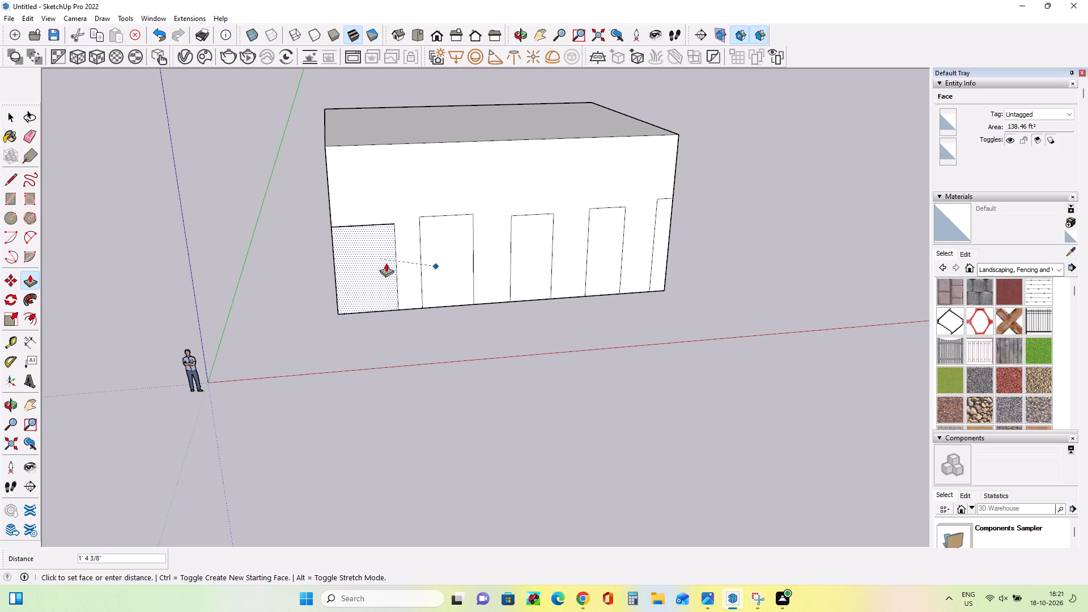
pyautogui.click(374, 244)
pyautogui.click(461, 252)
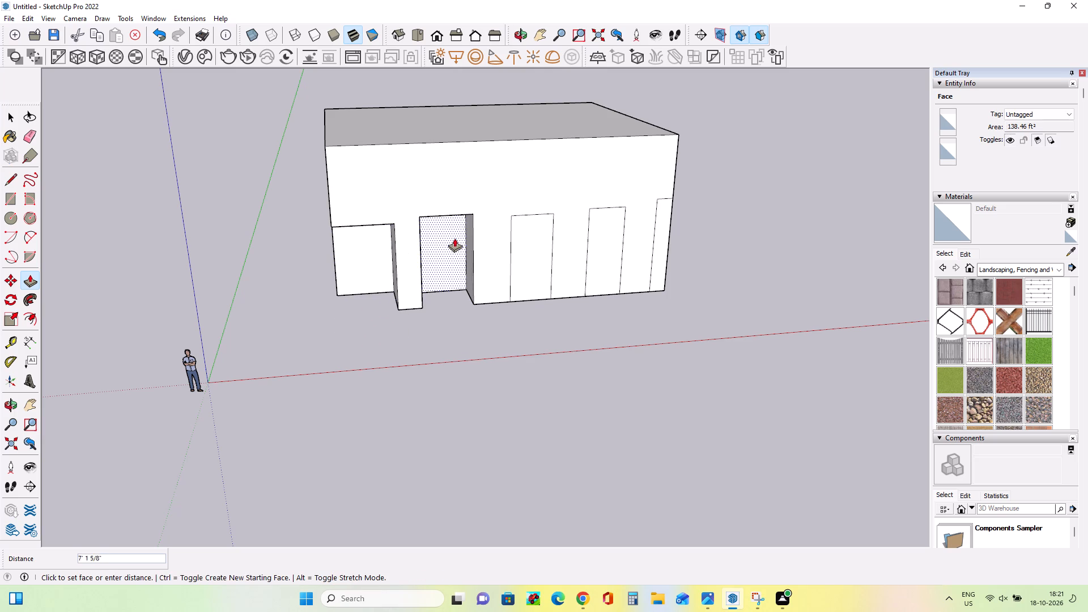
pyautogui.click(452, 233)
pyautogui.click(533, 267)
pyautogui.click(524, 244)
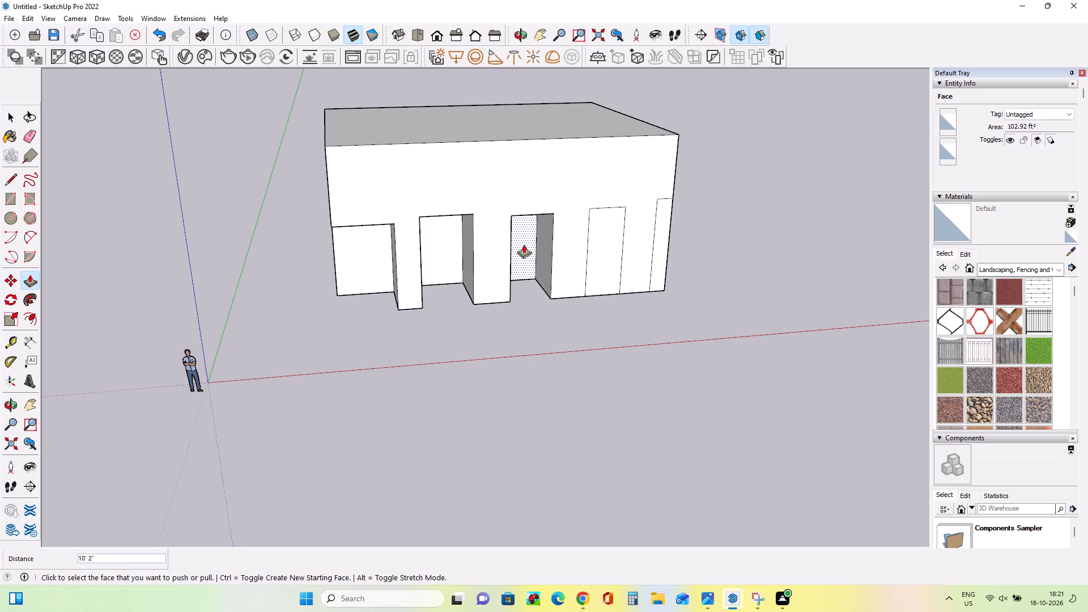
pyautogui.click(600, 275)
pyautogui.click(594, 249)
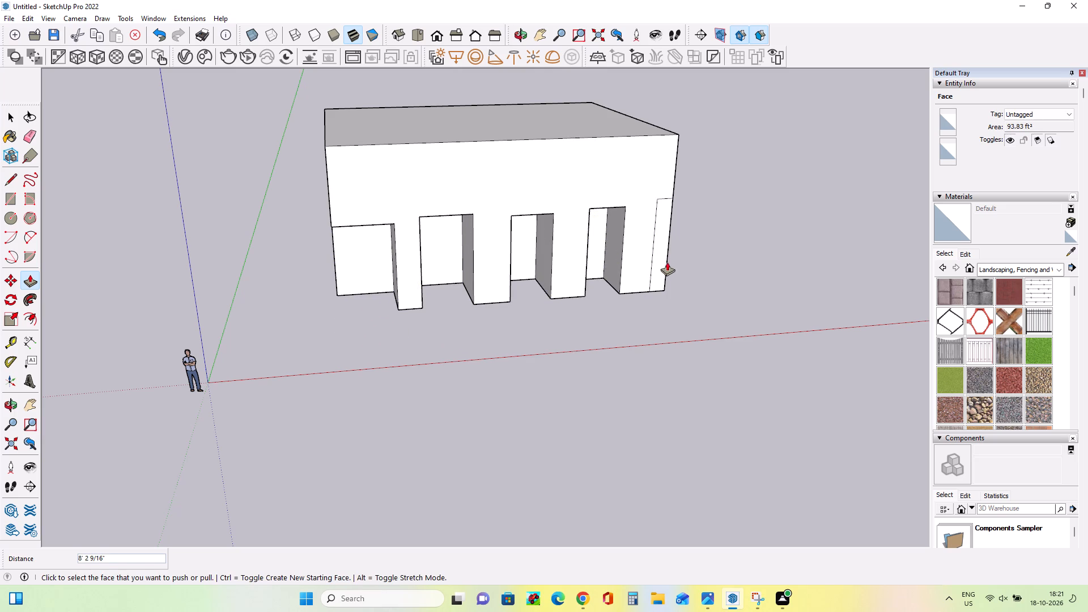
pyautogui.click(665, 262)
pyautogui.click(661, 245)
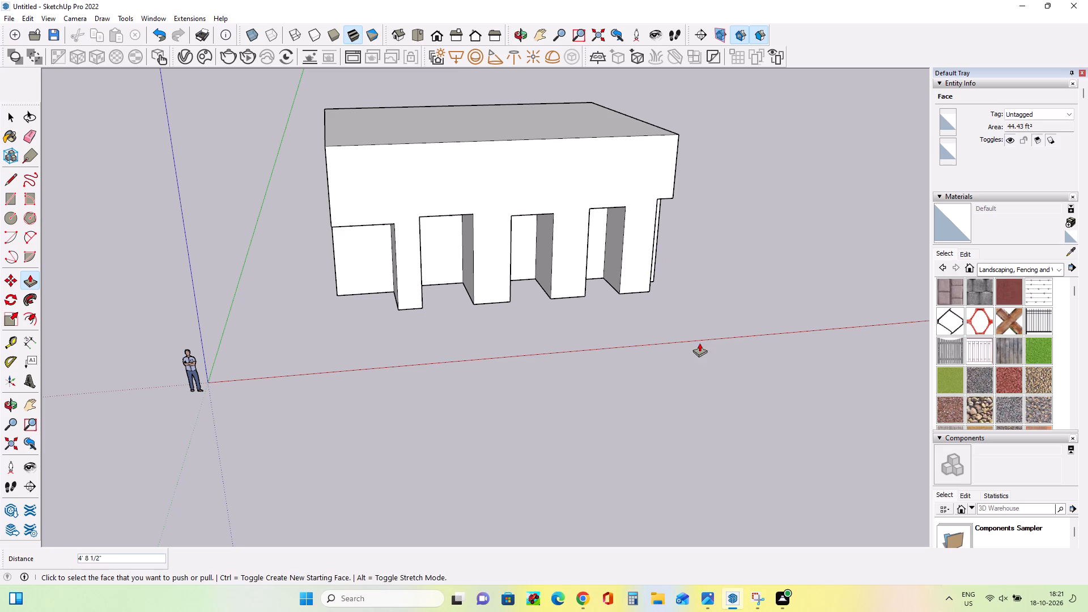
# Push the box's top face down about 7'.
pyautogui.moveTo(699, 343); pyautogui.dragTo(691, 331, button='middle')
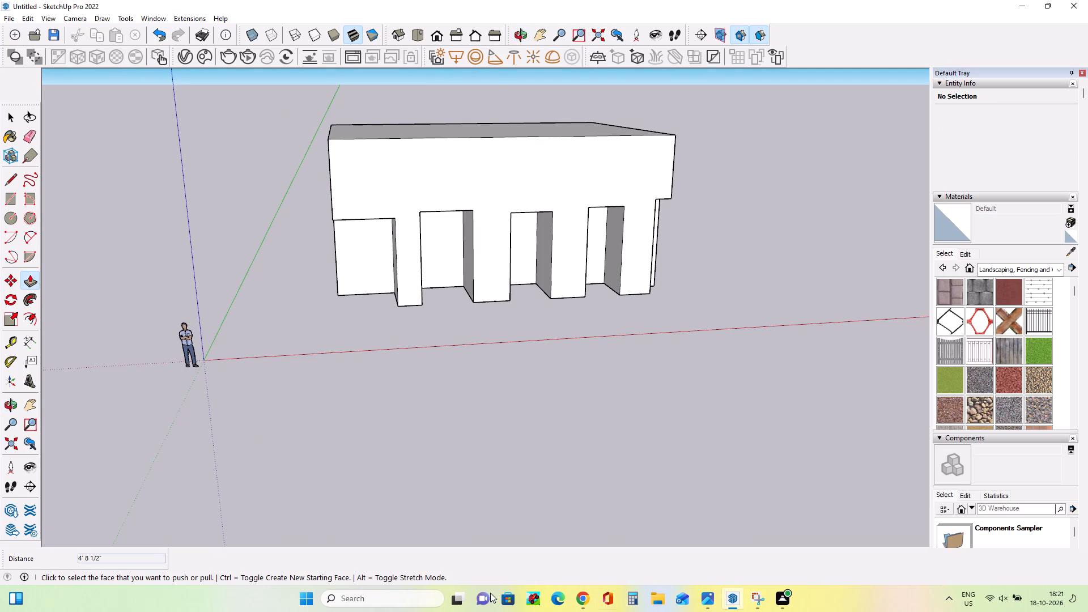
pyautogui.moveTo(427, 441); pyautogui.dragTo(753, 465, button='middle')
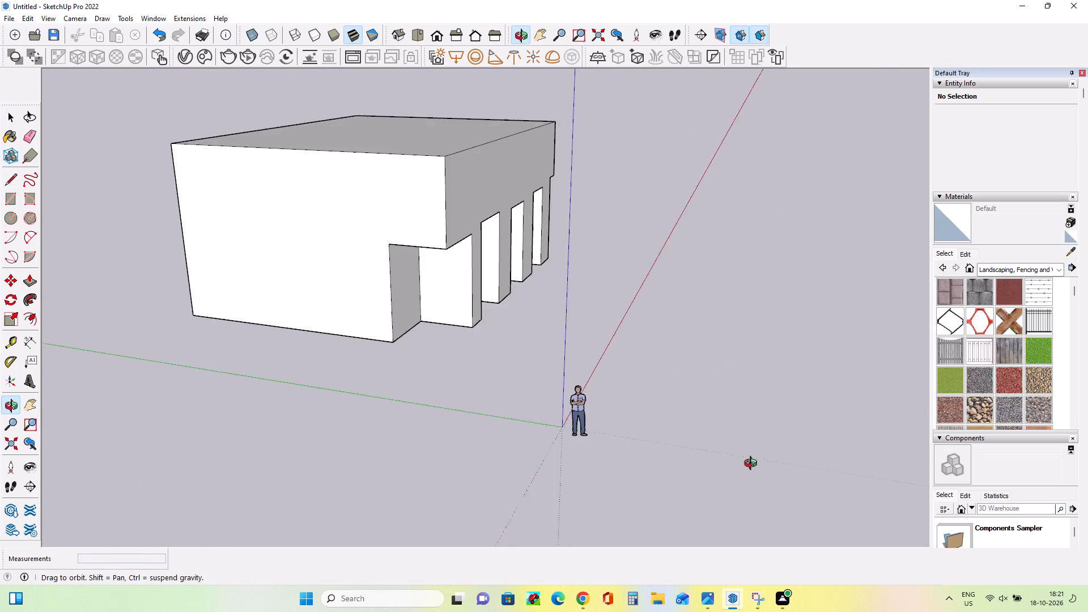
pyautogui.moveTo(753, 465); pyautogui.dragTo(462, 500, button='middle')
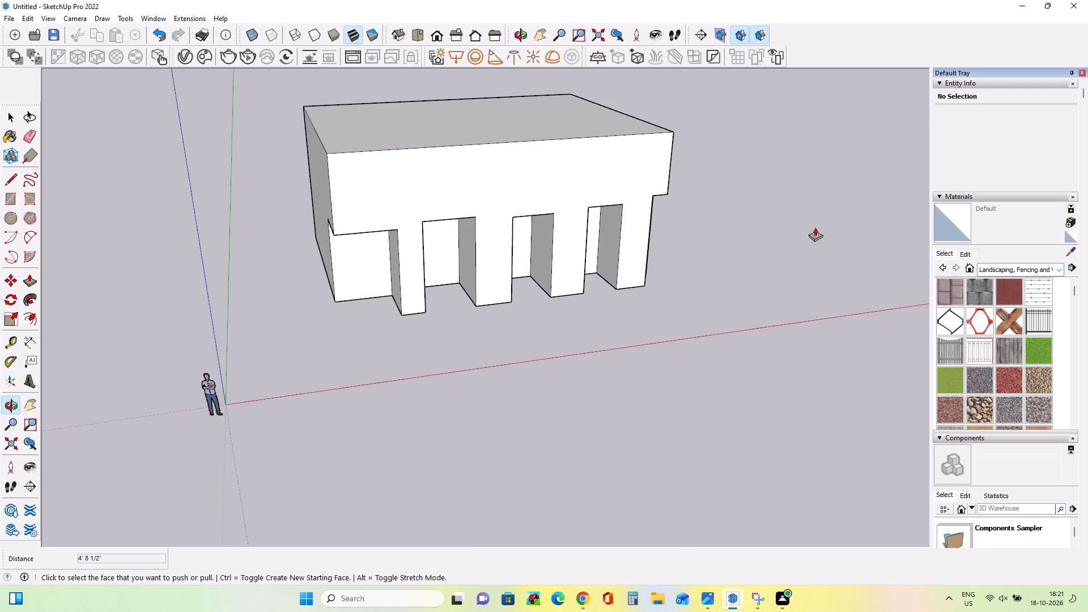
pyautogui.moveTo(444, 133); pyautogui.dragTo(464, 184, button='middle')
pyautogui.click(450, 126)
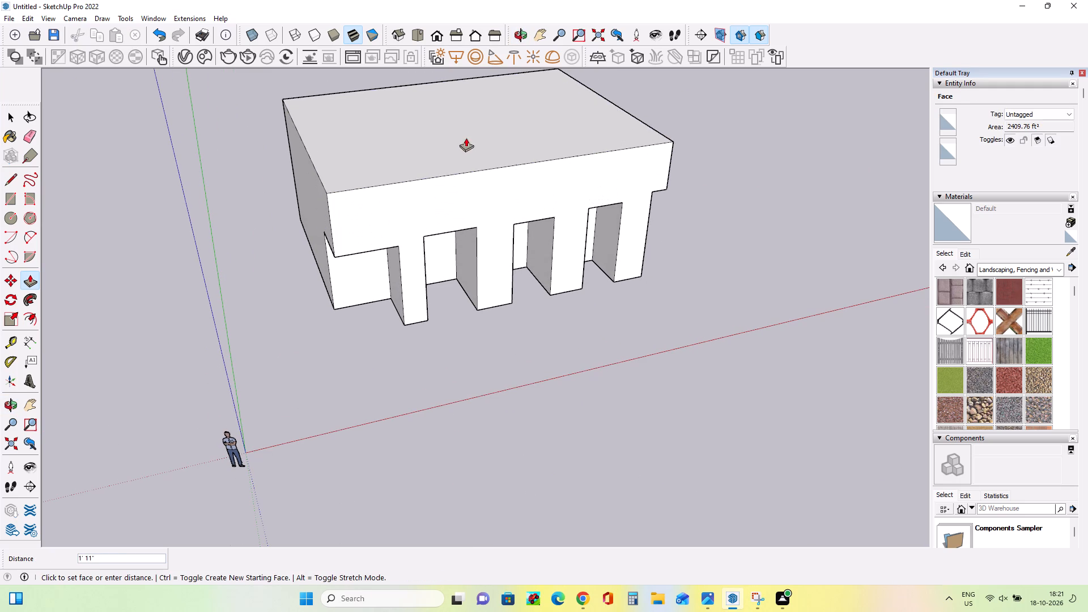
pyautogui.click(469, 167)
# Draw five rectangles along the top face's back edge: about 5'6" x 21'5" at the corner, 9'1" x 20', 6' x 19'9", a narrower one, and 5'7" x 17'1".
pyautogui.moveTo(504, 193); pyautogui.dragTo(513, 226, button='middle')
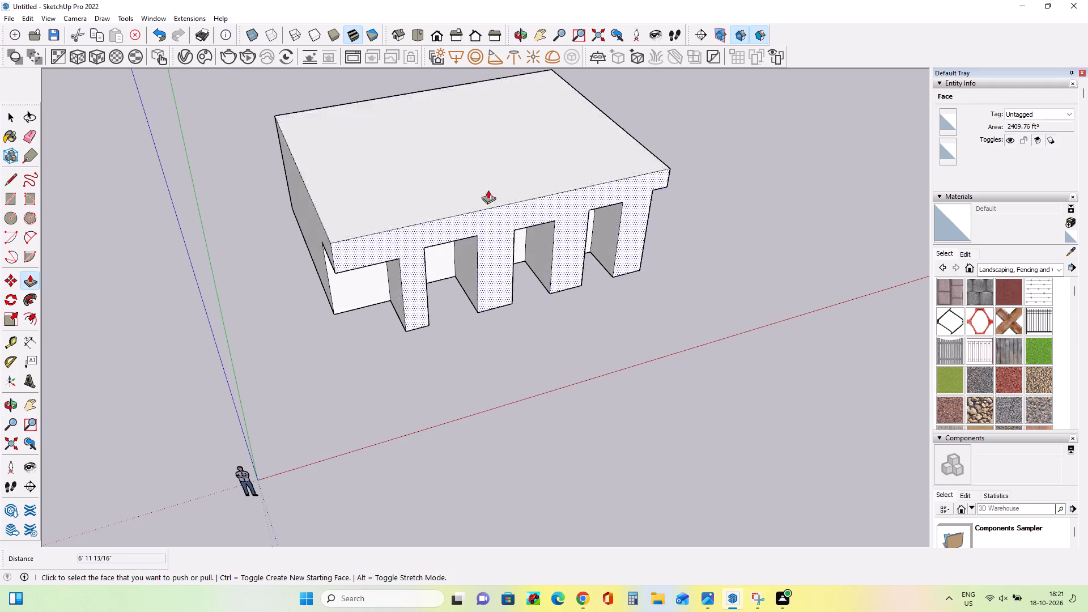
pyautogui.click(13, 200)
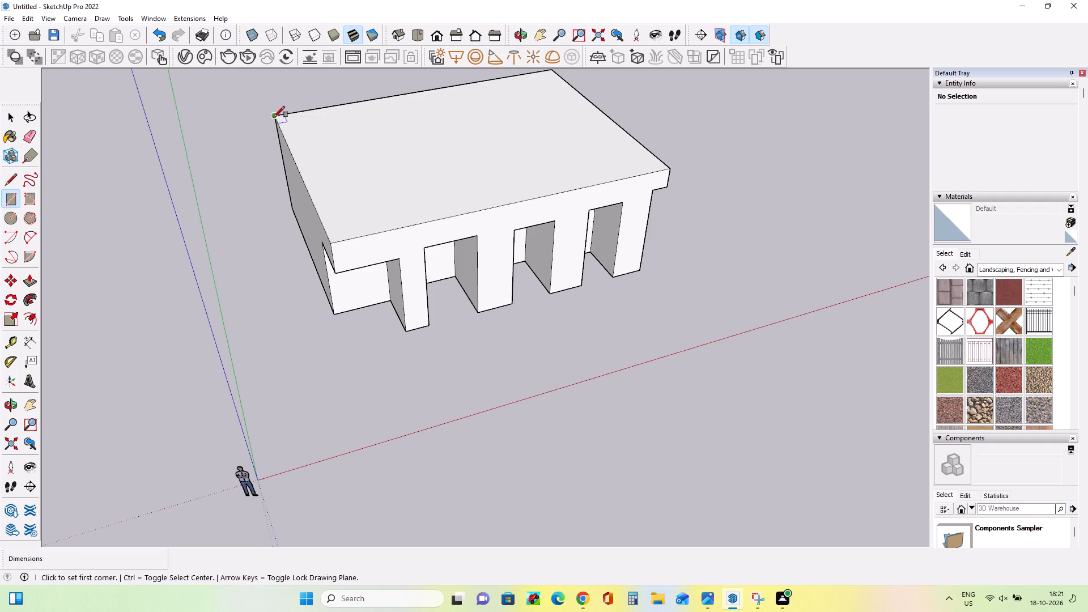
pyautogui.click(274, 117)
pyautogui.doubleClick(333, 164)
pyautogui.click(322, 106)
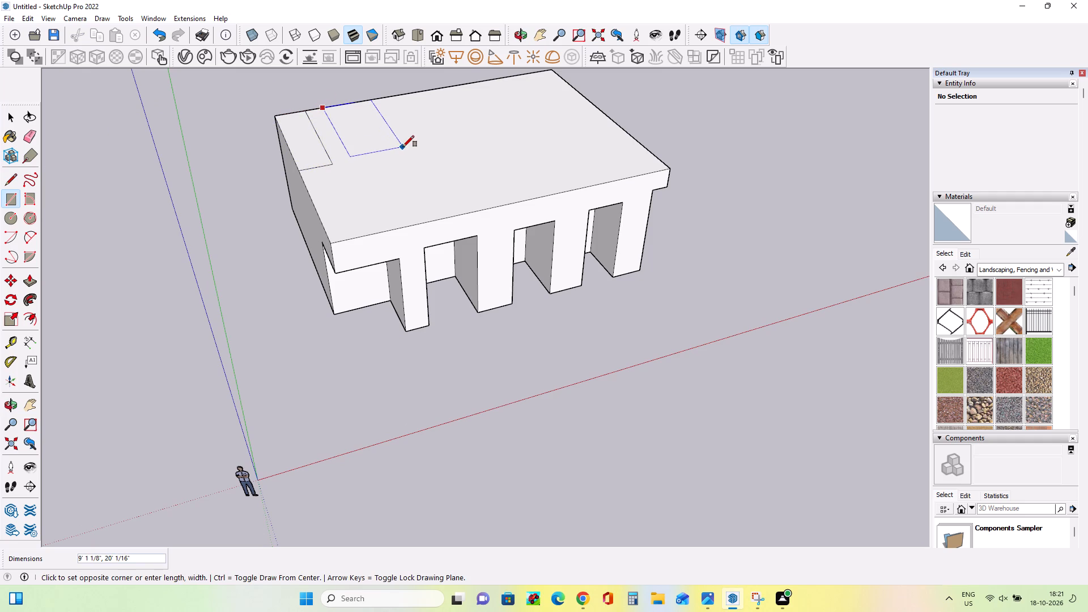
pyautogui.click(403, 147)
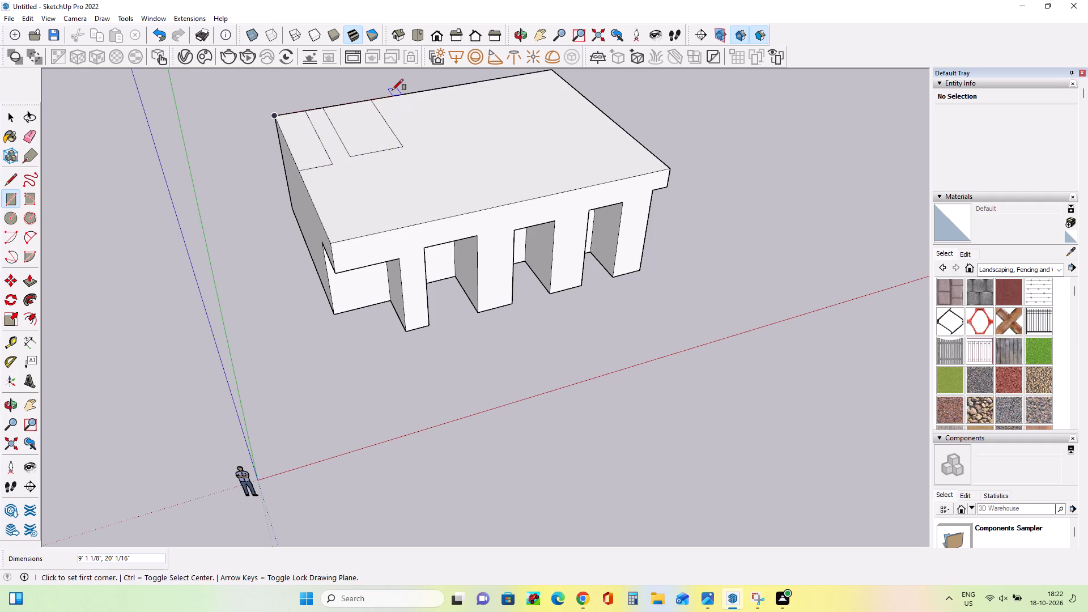
pyautogui.moveTo(393, 96); pyautogui.dragTo(401, 103)
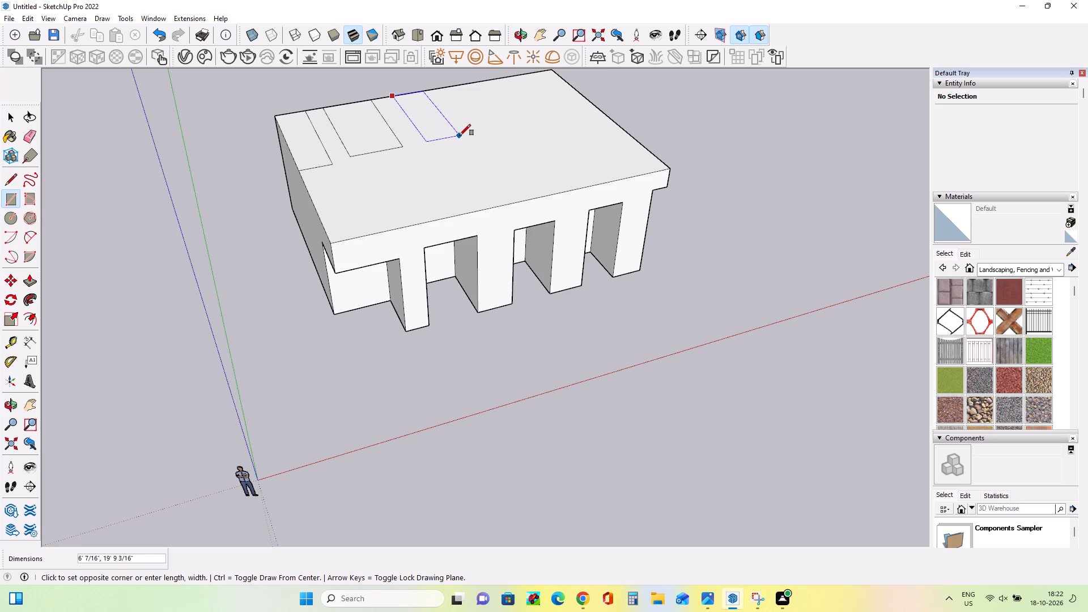
pyautogui.click(460, 135)
pyautogui.click(451, 90)
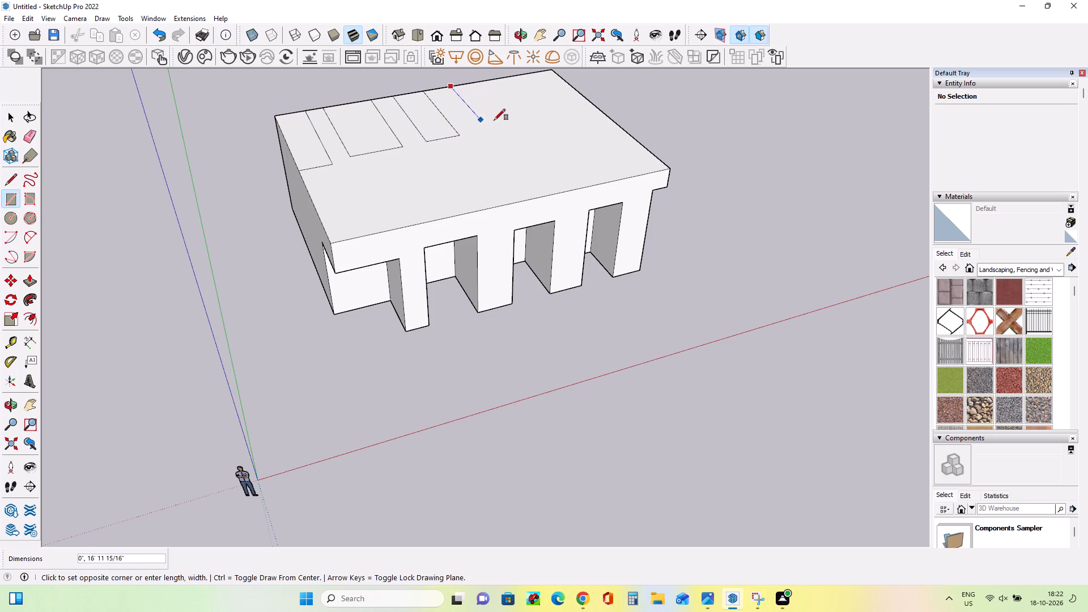
pyautogui.click(512, 122)
pyautogui.moveTo(502, 80); pyautogui.dragTo(509, 83)
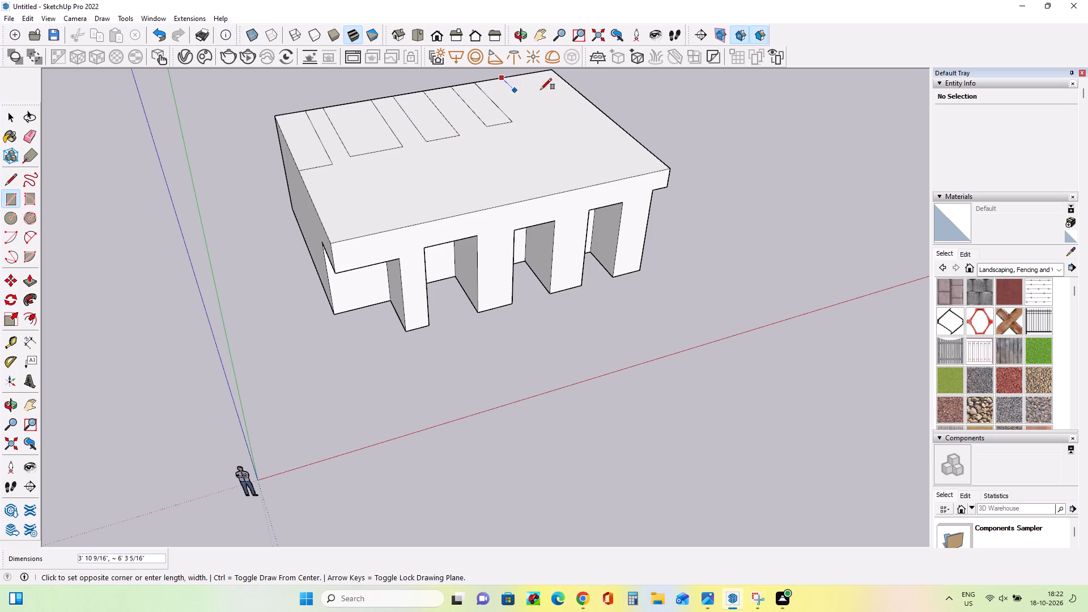
pyautogui.click(566, 108)
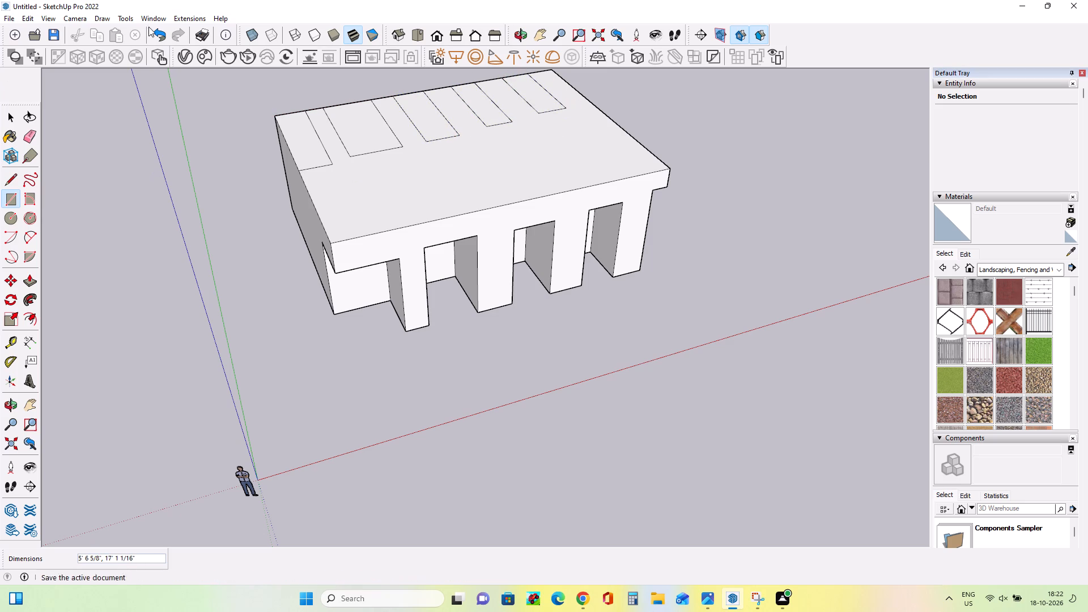
# Push the top face's five back-edge rectangles down, the first and third about 3'1", the fourth about 3'8" and the fifth about 3'9".
pyautogui.click(27, 275)
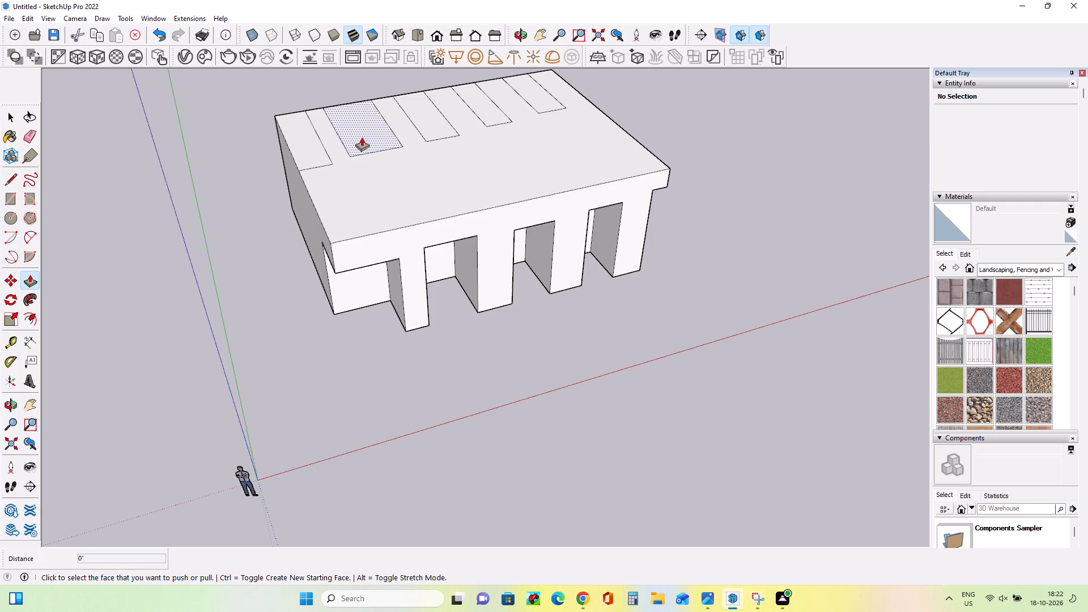
pyautogui.click(362, 137)
pyautogui.click(362, 151)
pyautogui.click(432, 121)
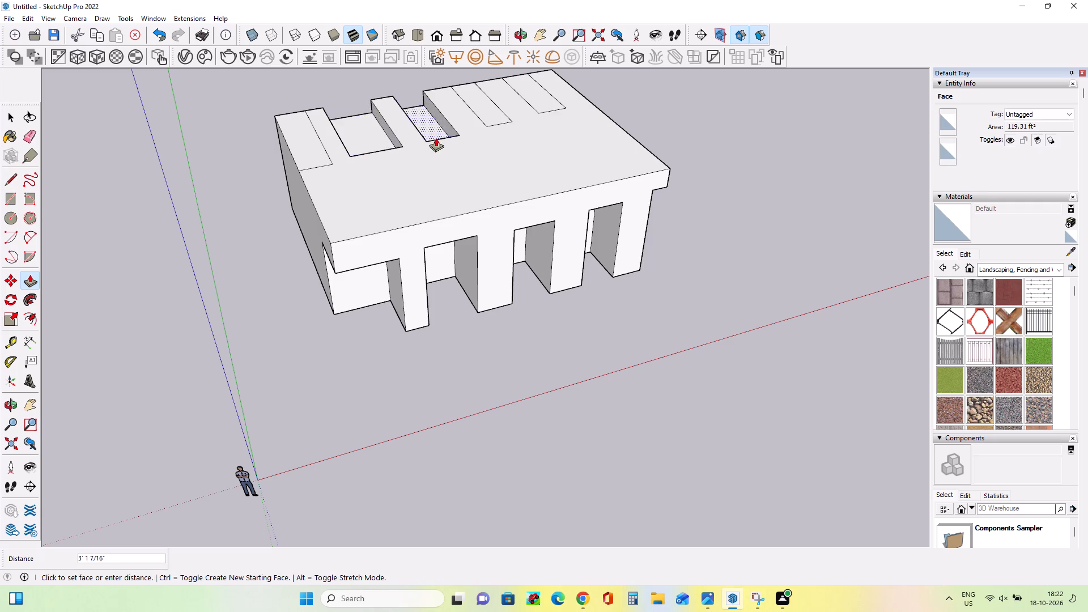
pyautogui.click(436, 138)
pyautogui.click(487, 115)
pyautogui.click(489, 134)
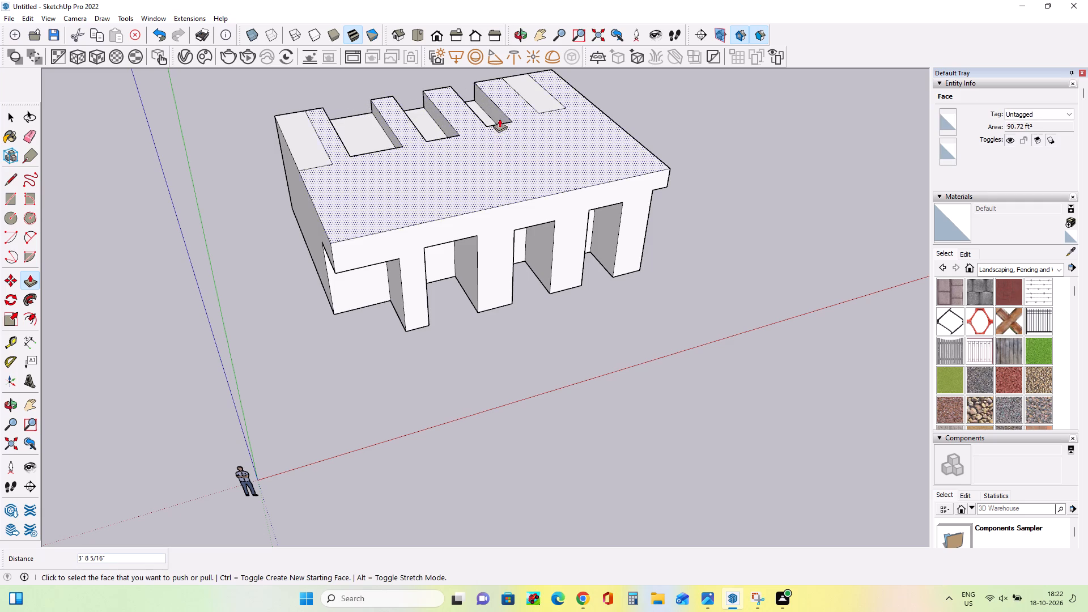
pyautogui.click(535, 97)
pyautogui.click(539, 116)
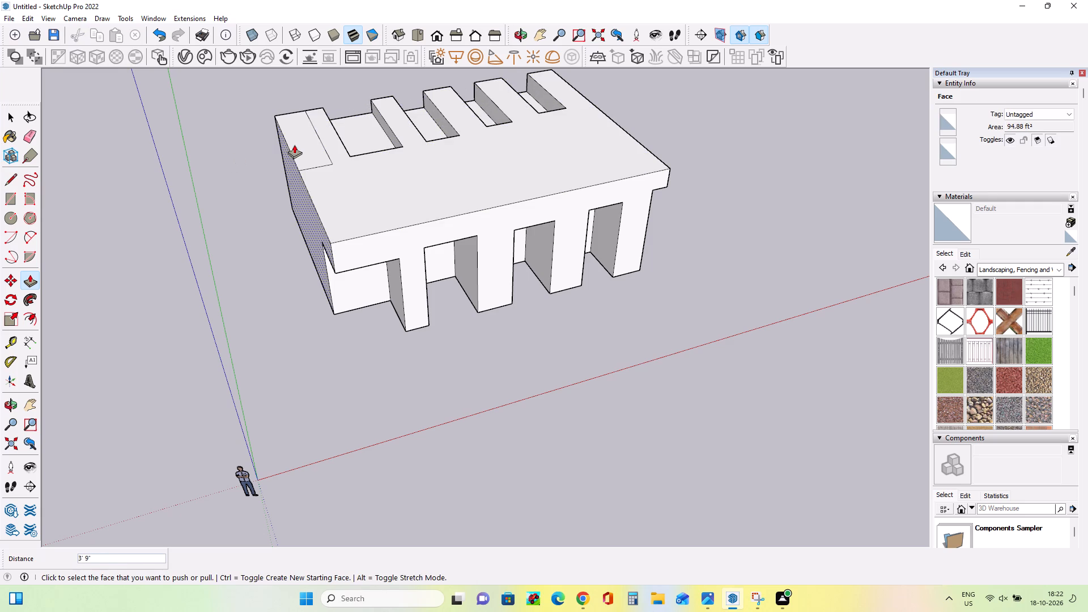
pyautogui.click(294, 144)
pyautogui.click(293, 161)
# Draw a long rectangle about 26' x 6'10" on the top face, between the recess row and the front edge.
pyautogui.moveTo(302, 223); pyautogui.dragTo(504, 156, button='middle')
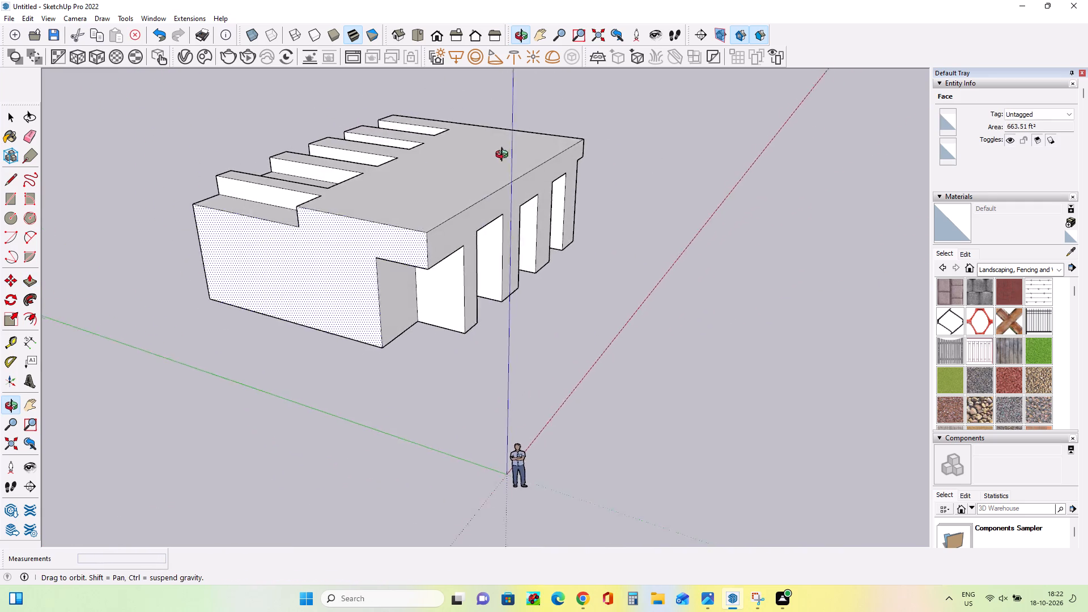
pyautogui.moveTo(504, 156); pyautogui.dragTo(17, 274, button='middle')
pyautogui.moveTo(281, 241); pyautogui.dragTo(798, 212, button='middle')
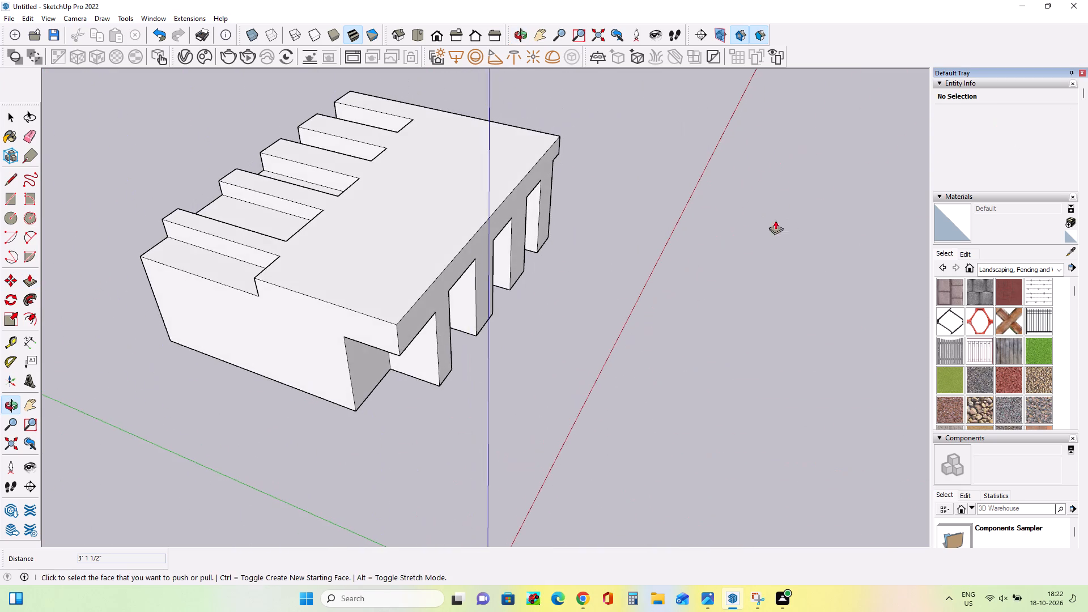
pyautogui.moveTo(720, 222); pyautogui.dragTo(484, 283, button='middle')
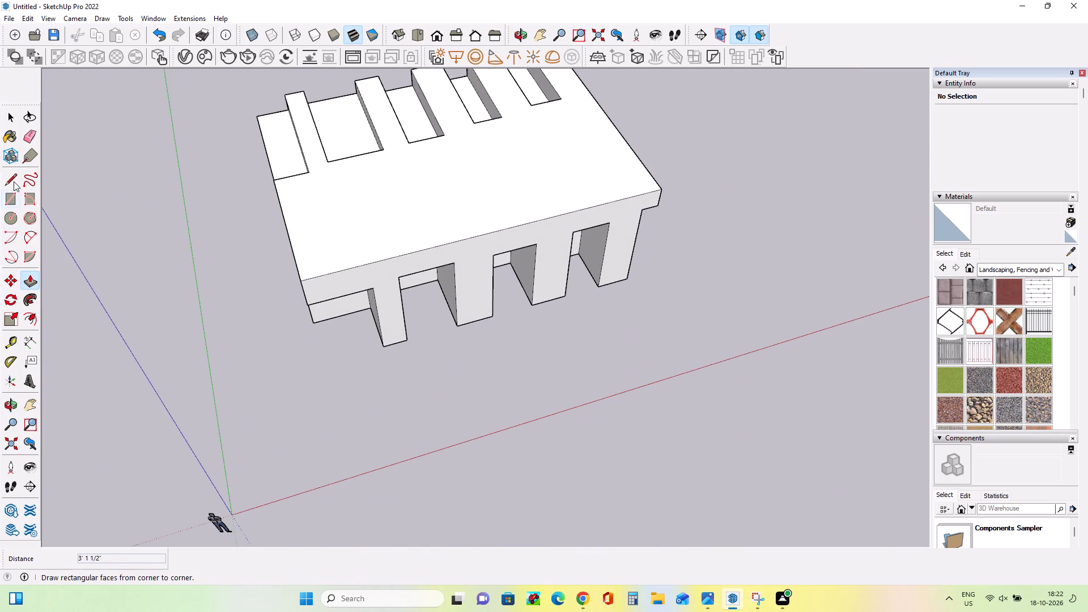
pyautogui.click(13, 199)
pyautogui.click(356, 197)
pyautogui.click(533, 187)
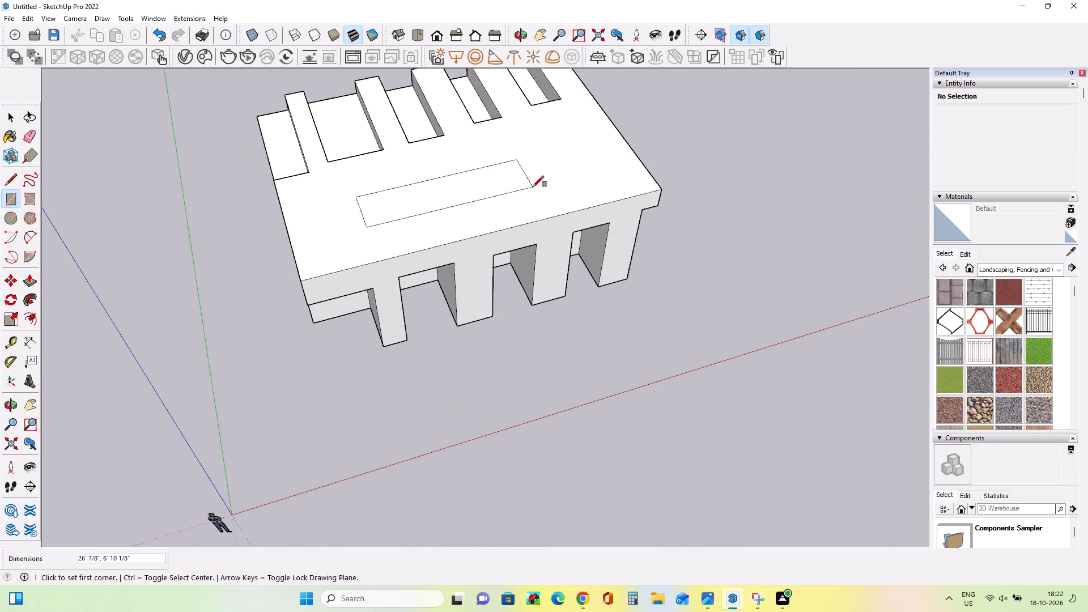
# Push the long rectangle about 5'9" down into the top face.
pyautogui.moveTo(454, 241); pyautogui.dragTo(512, 233, button='middle')
pyautogui.click(25, 279)
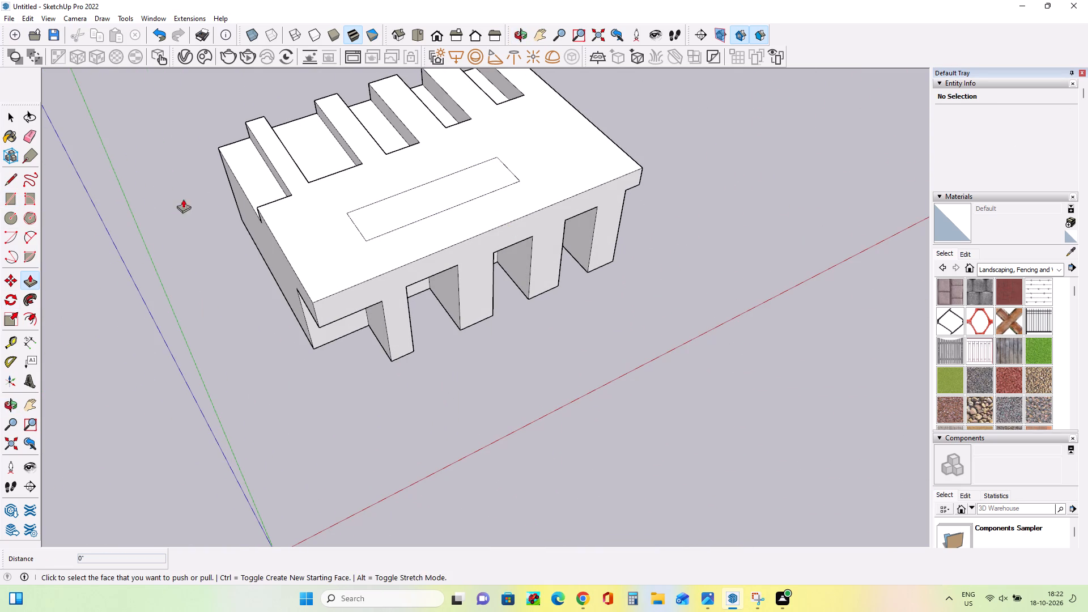
pyautogui.click(407, 197)
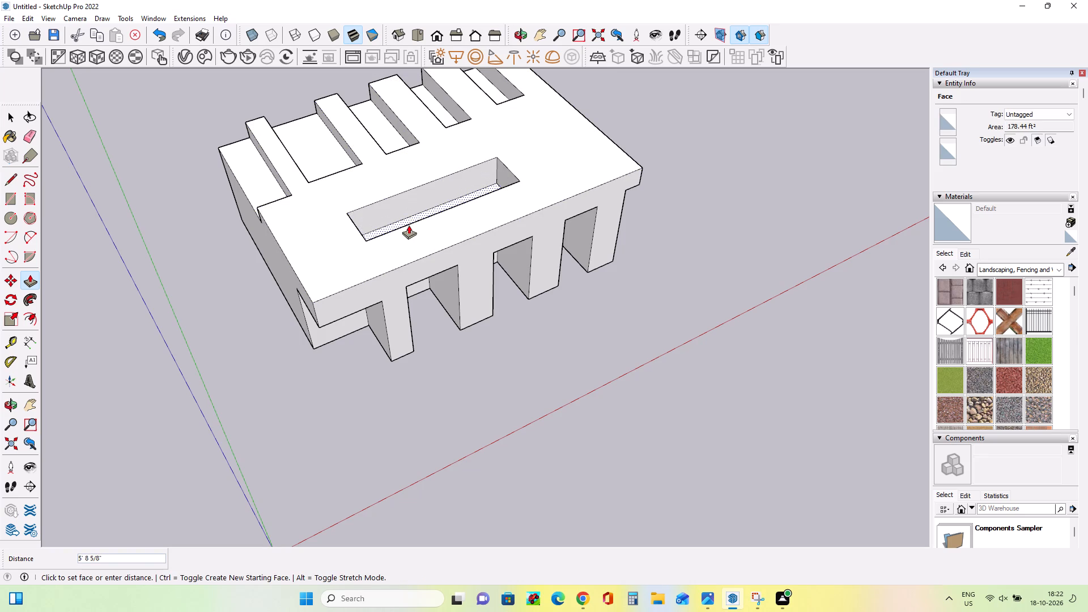
pyautogui.click(409, 225)
# Raise the long recess's floor about 2'10" with Push/Pull.
pyautogui.moveTo(481, 266); pyautogui.dragTo(453, 251, button='middle')
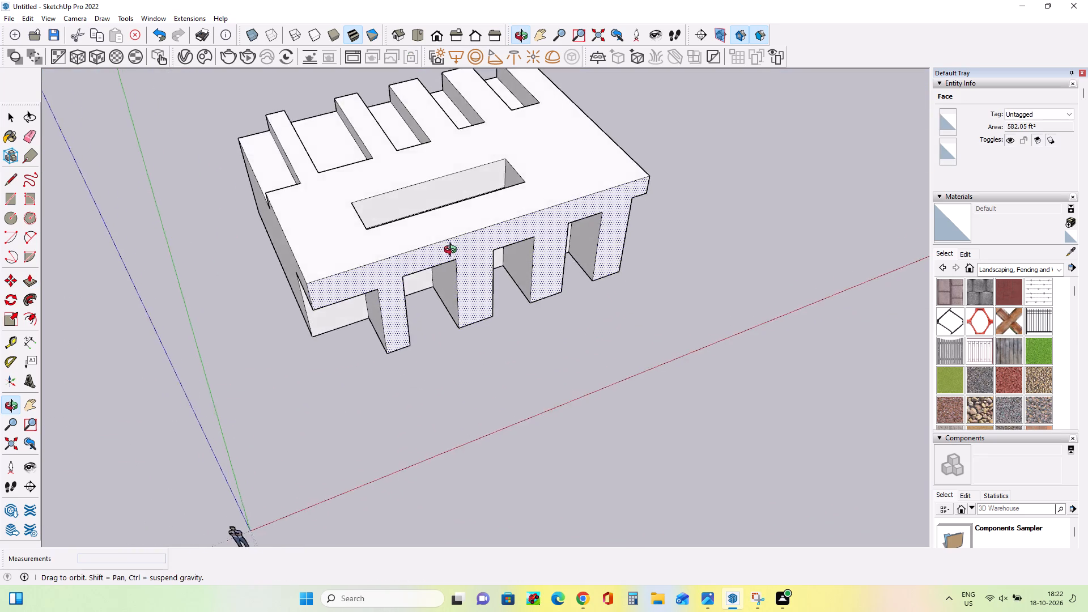
pyautogui.moveTo(453, 251); pyautogui.dragTo(422, 24, button='middle')
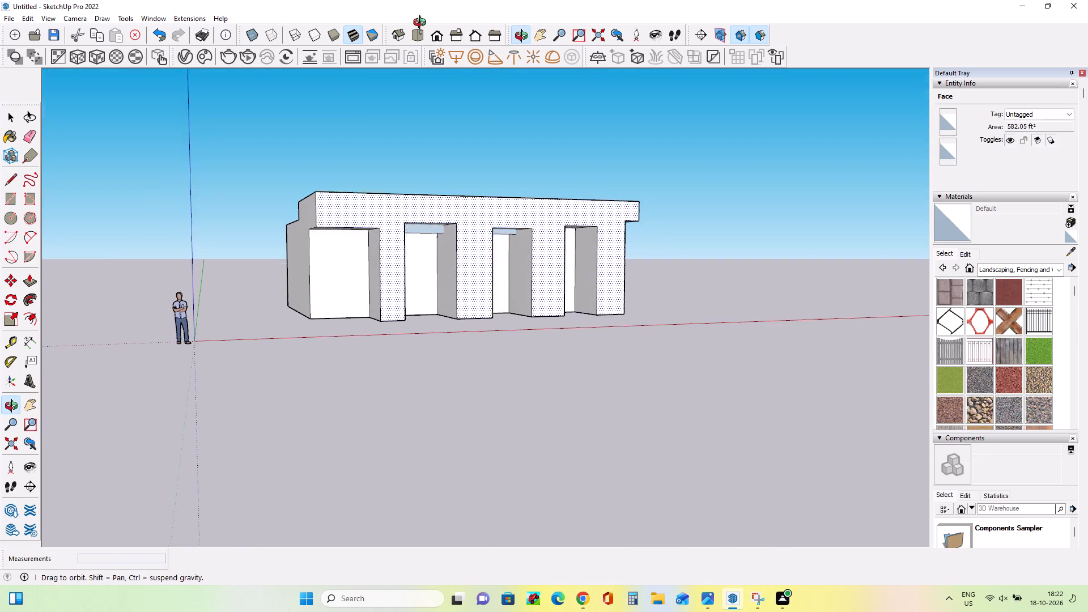
pyautogui.moveTo(422, 24); pyautogui.dragTo(422, 23, button='middle')
pyautogui.moveTo(461, 196); pyautogui.dragTo(428, 411, button='middle')
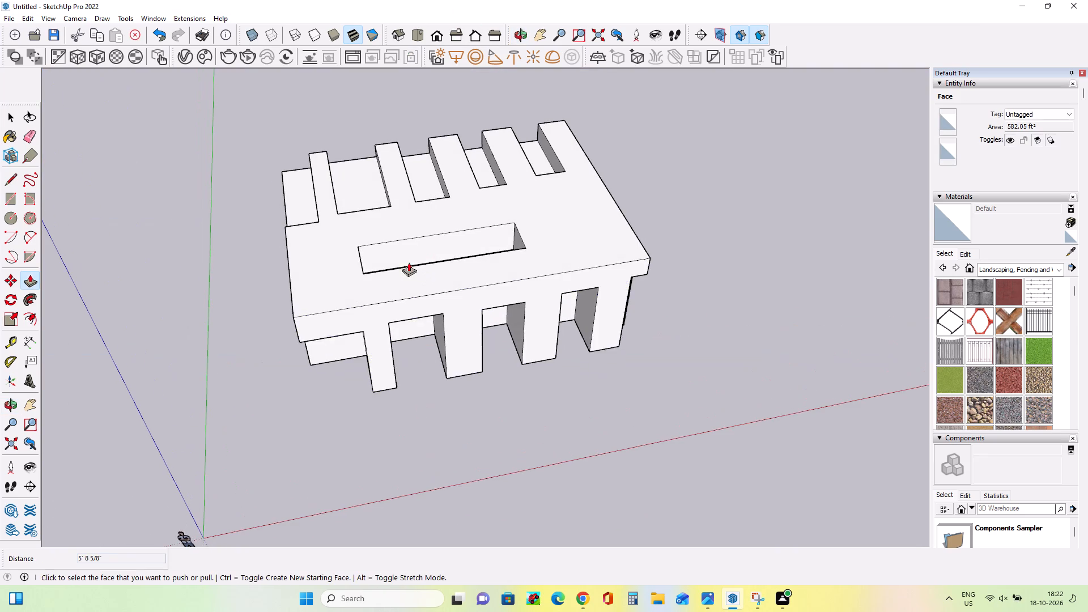
pyautogui.moveTo(416, 274); pyautogui.dragTo(464, 388, button='middle')
pyautogui.click(430, 283)
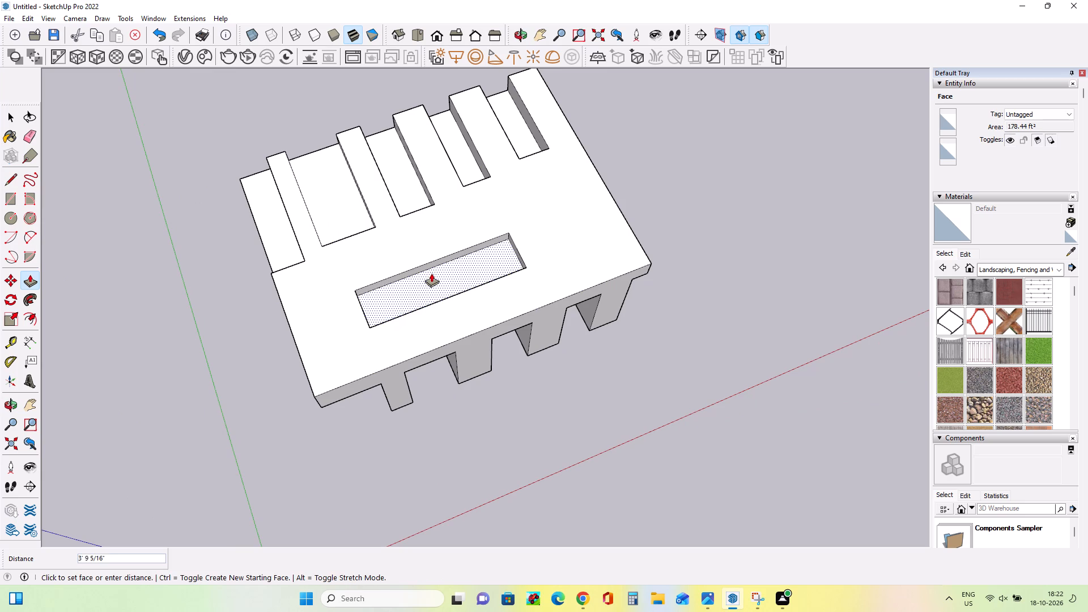
pyautogui.click(433, 274)
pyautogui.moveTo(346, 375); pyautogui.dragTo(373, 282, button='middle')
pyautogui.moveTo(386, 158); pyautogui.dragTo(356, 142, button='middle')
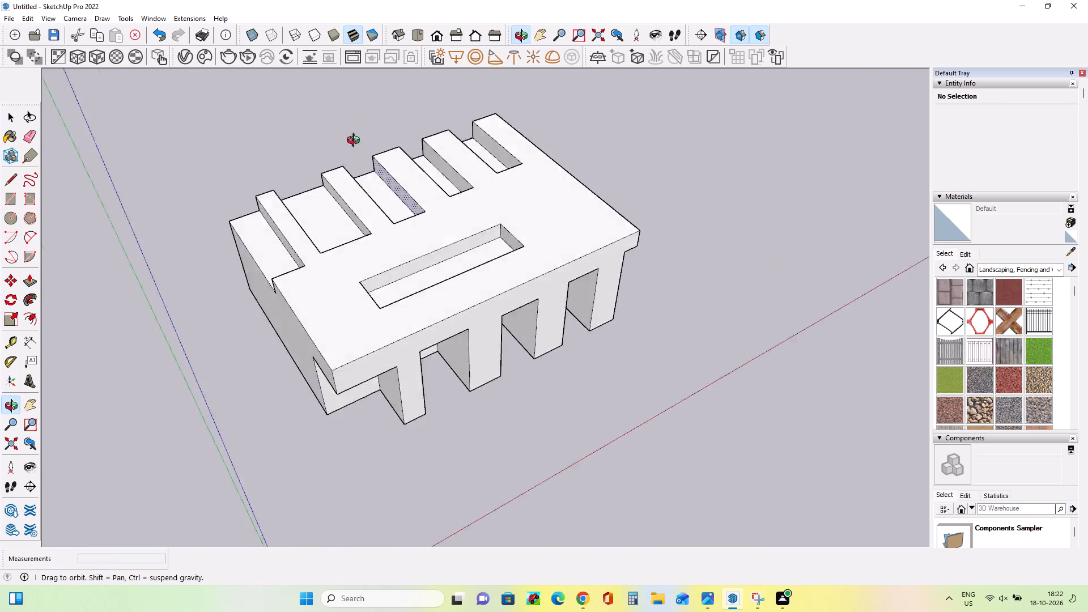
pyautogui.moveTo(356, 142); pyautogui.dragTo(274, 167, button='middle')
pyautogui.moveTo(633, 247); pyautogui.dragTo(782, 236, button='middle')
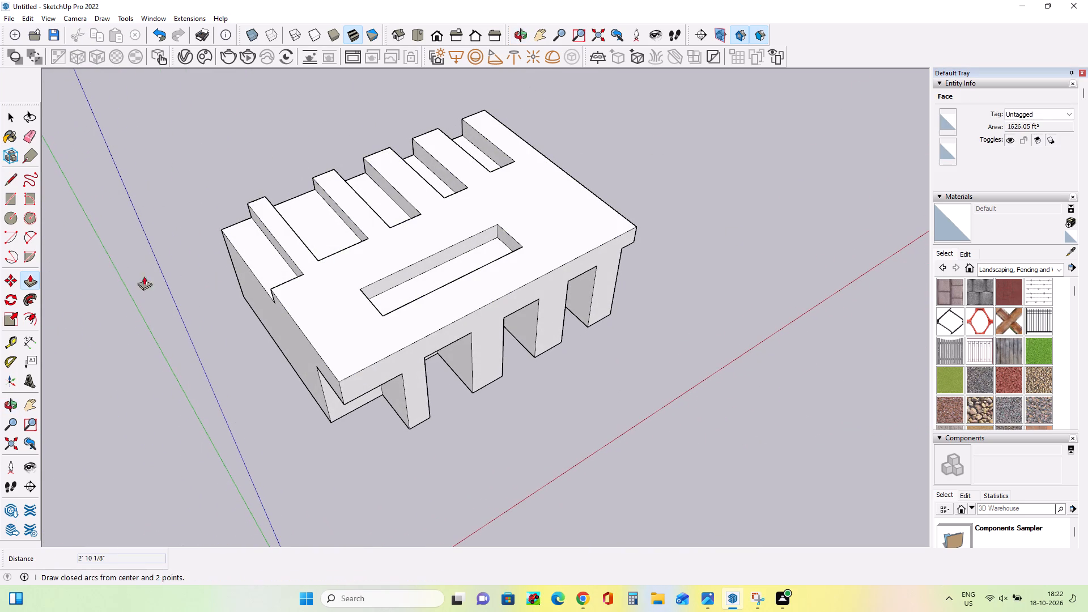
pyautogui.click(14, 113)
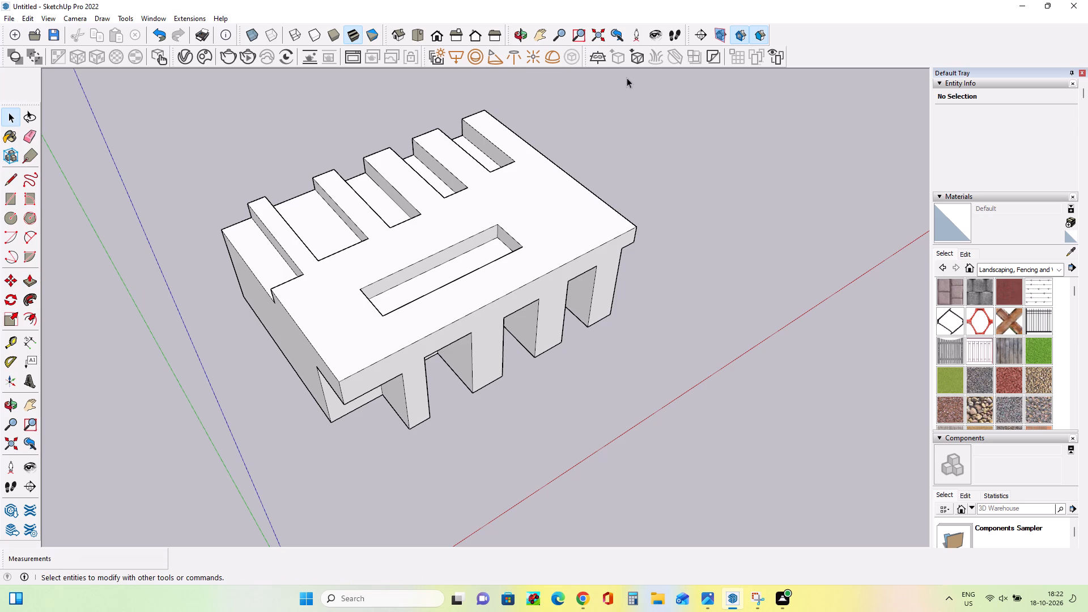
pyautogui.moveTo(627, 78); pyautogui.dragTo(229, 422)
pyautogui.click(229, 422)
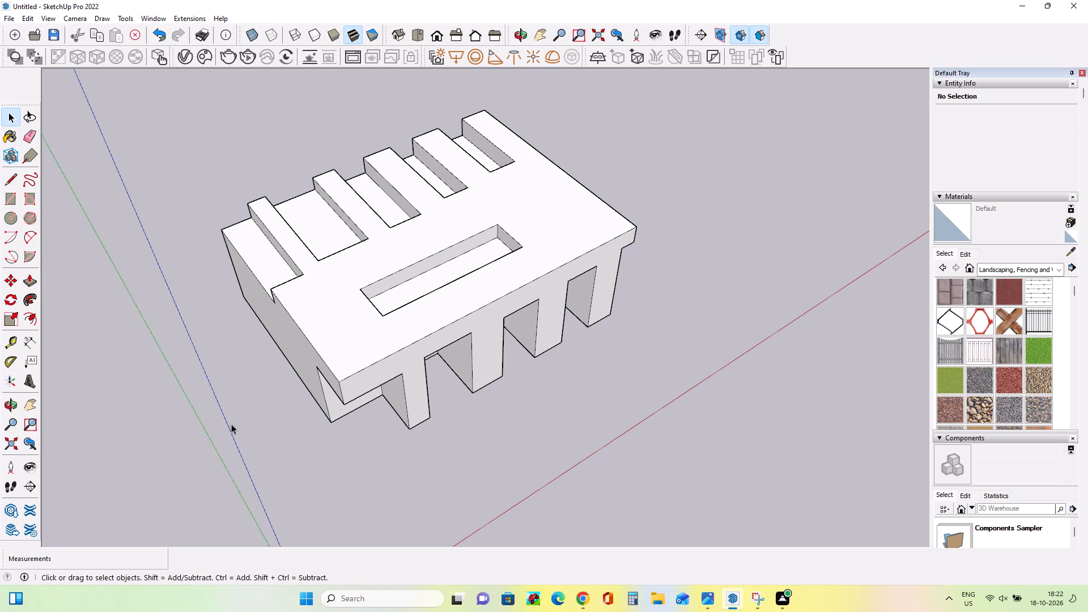
# Paint the box's front and top faces with the Groundcover Rock Crushed material.
pyautogui.moveTo(772, 287); pyautogui.dragTo(708, 220, button='middle')
pyautogui.click(708, 214)
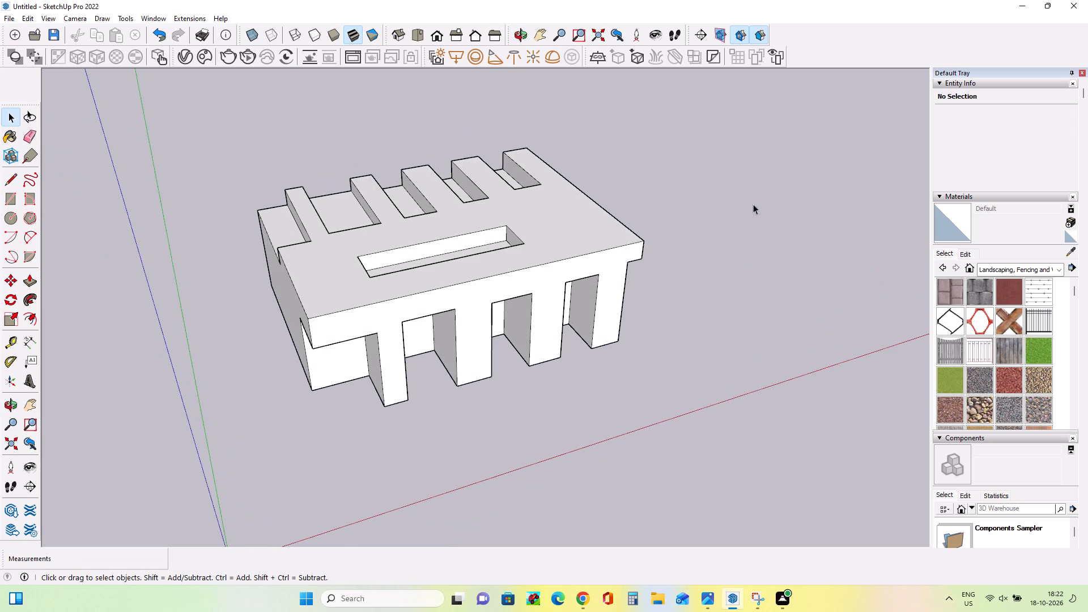
pyautogui.click(1009, 410)
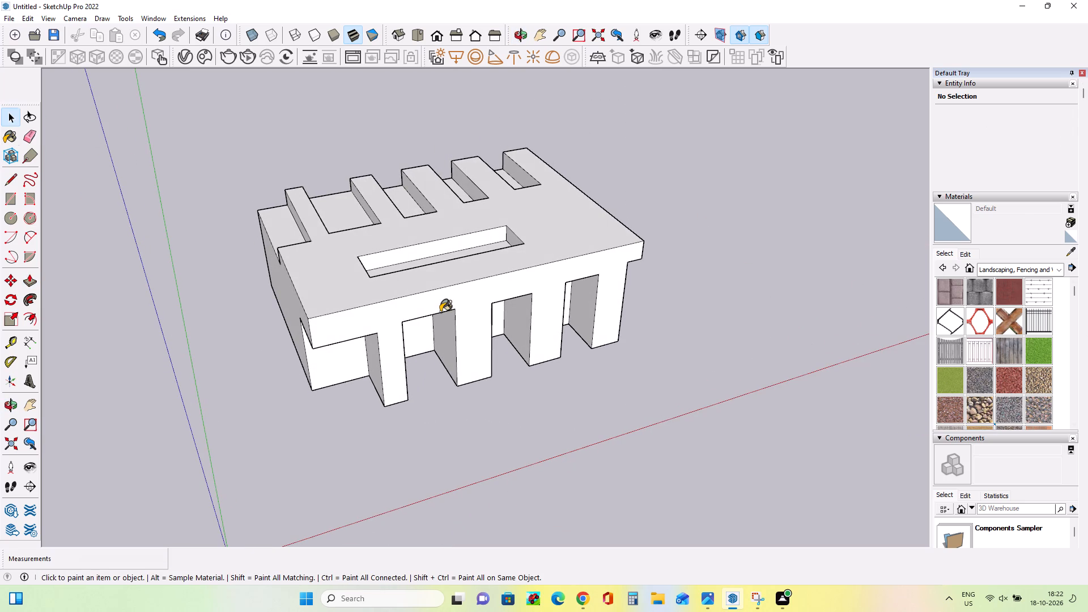
pyautogui.click(462, 310)
pyautogui.click(520, 257)
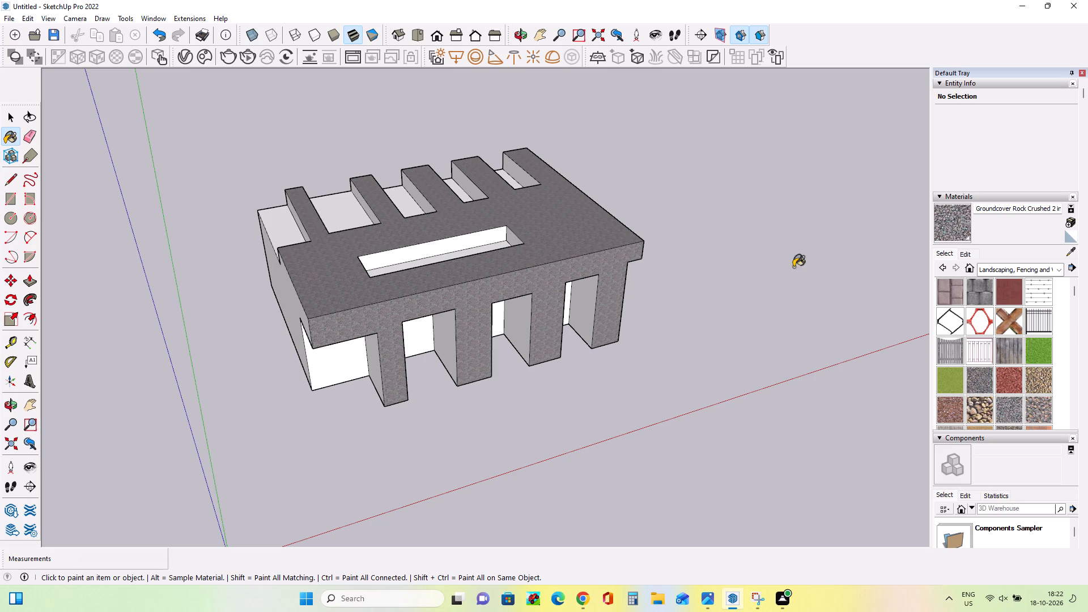
# Paint the top face, the second, third and fifth back recess floors and the fourth recess's side wall with Groundcover Brick Crushed.
pyautogui.click(983, 372)
pyautogui.click(1015, 375)
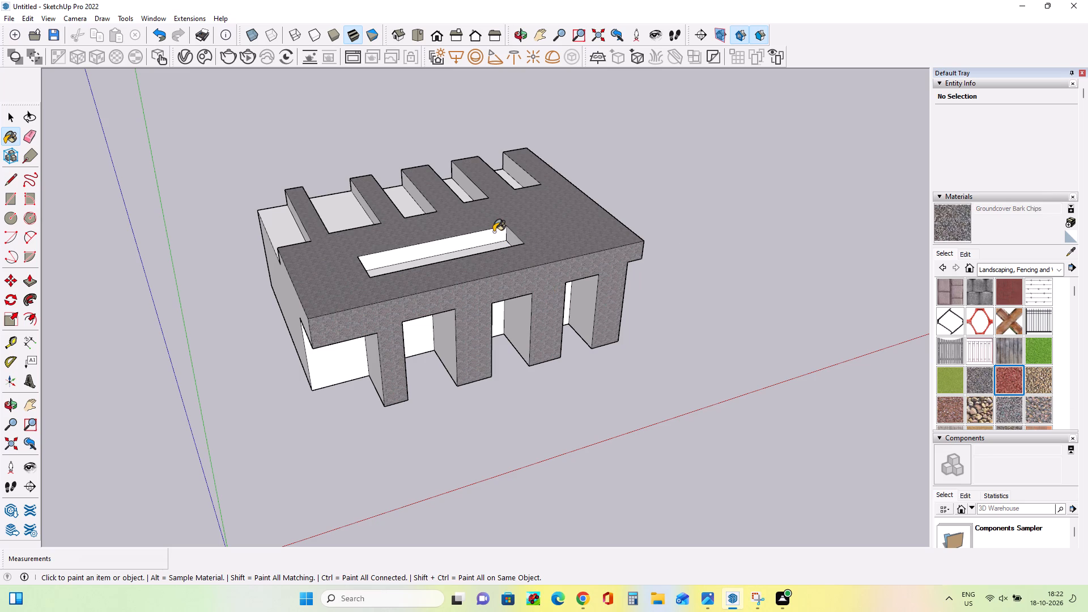
pyautogui.click(552, 231)
pyautogui.click(351, 216)
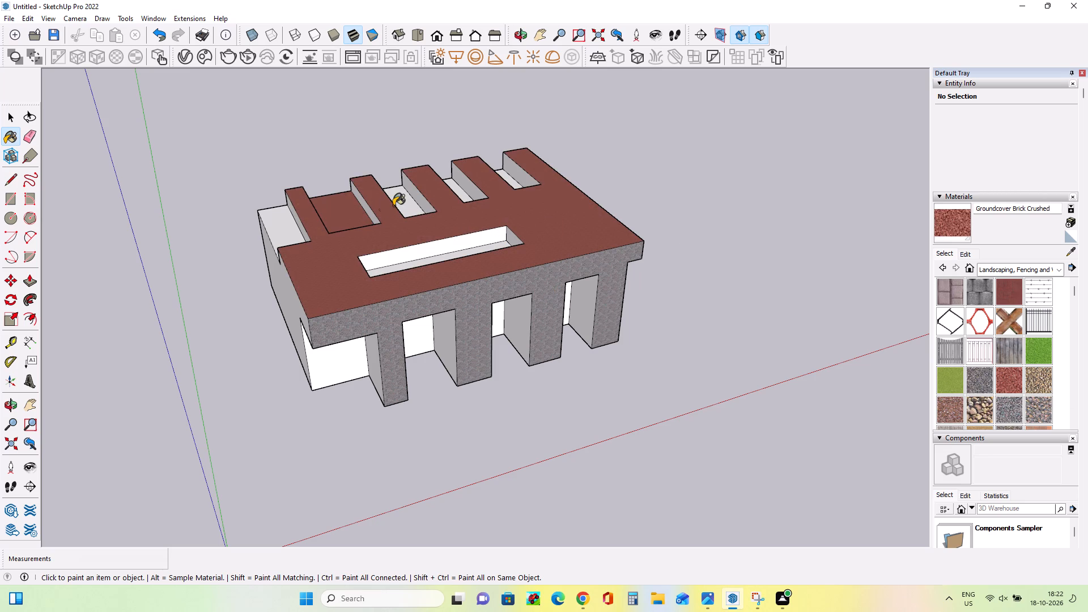
pyautogui.click(393, 206)
pyautogui.click(413, 210)
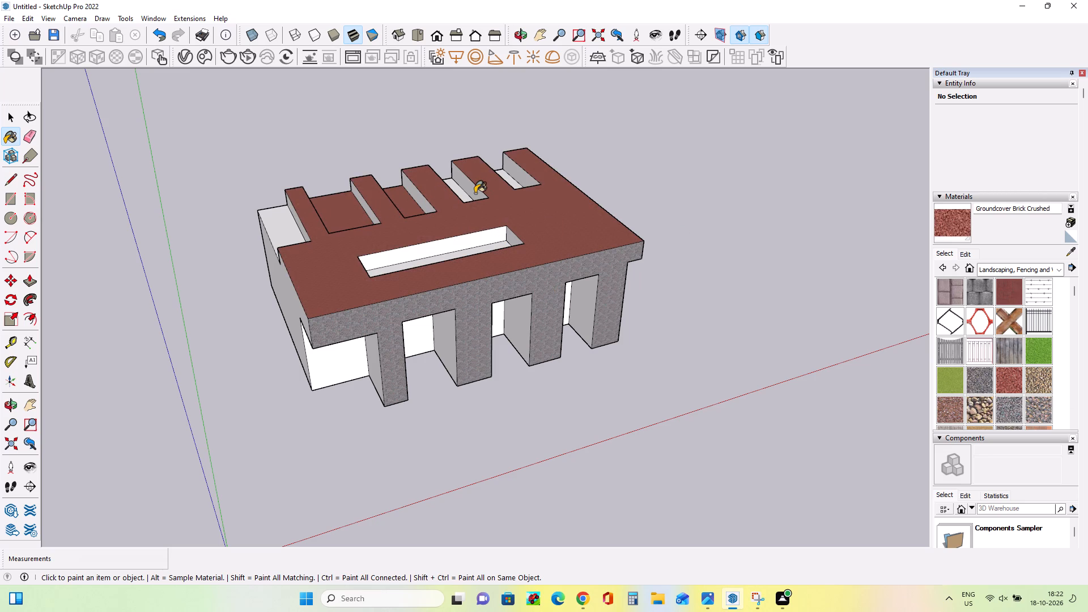
pyautogui.click(475, 193)
pyautogui.click(516, 184)
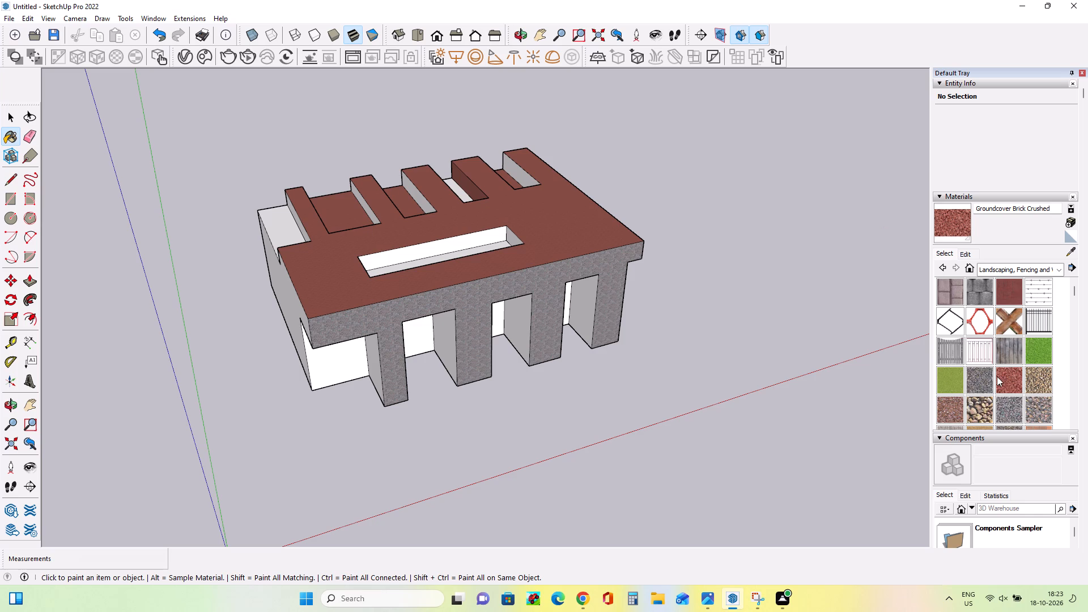
# Examine the painted top and front faces up close.
pyautogui.scroll(5, 276, 255)
pyautogui.scroll(1, 376, 293)
pyautogui.scroll(-1, 376, 293)
pyautogui.scroll(6, 377, 293)
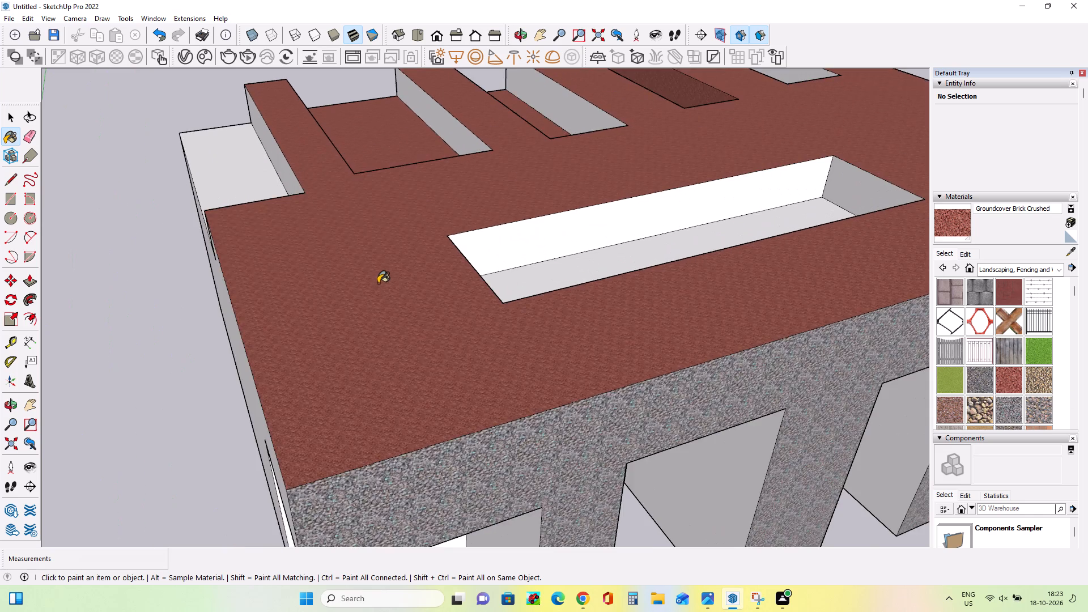
pyautogui.scroll(8, 379, 283)
pyautogui.scroll(-9, 379, 279)
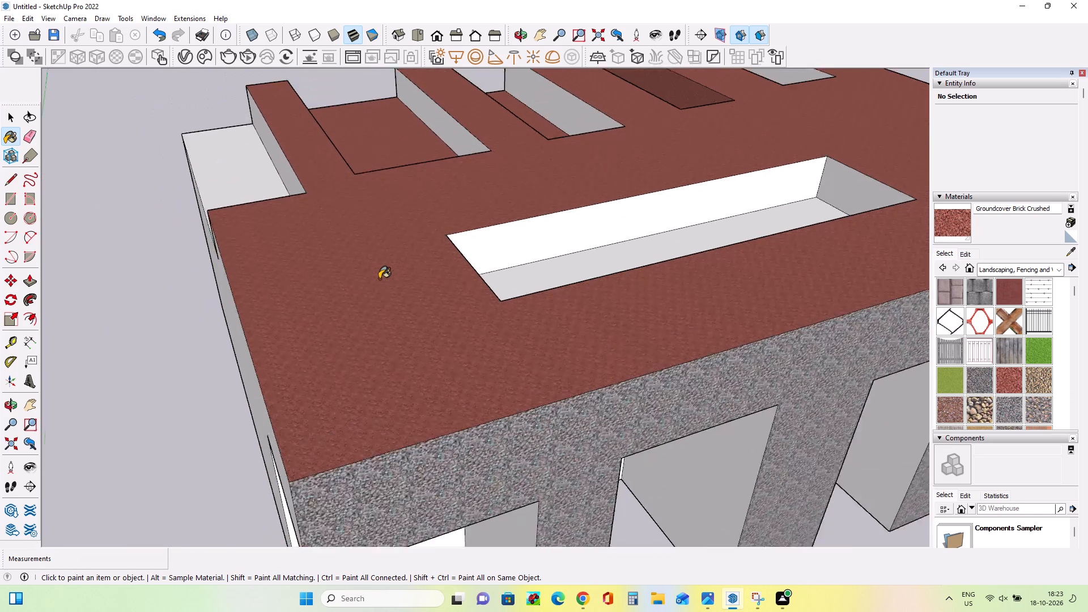
pyautogui.scroll(-6, 379, 279)
# Paint the floors of the second, third and fourth back recesses with Groundcover Rock Crushed.
pyautogui.click(1004, 415)
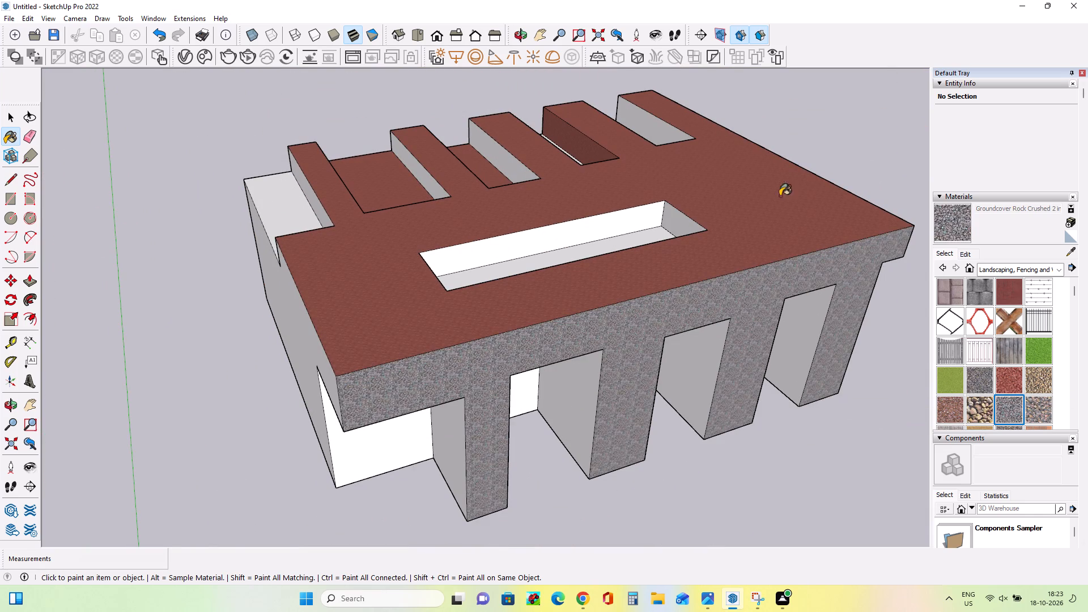
pyautogui.click(481, 168)
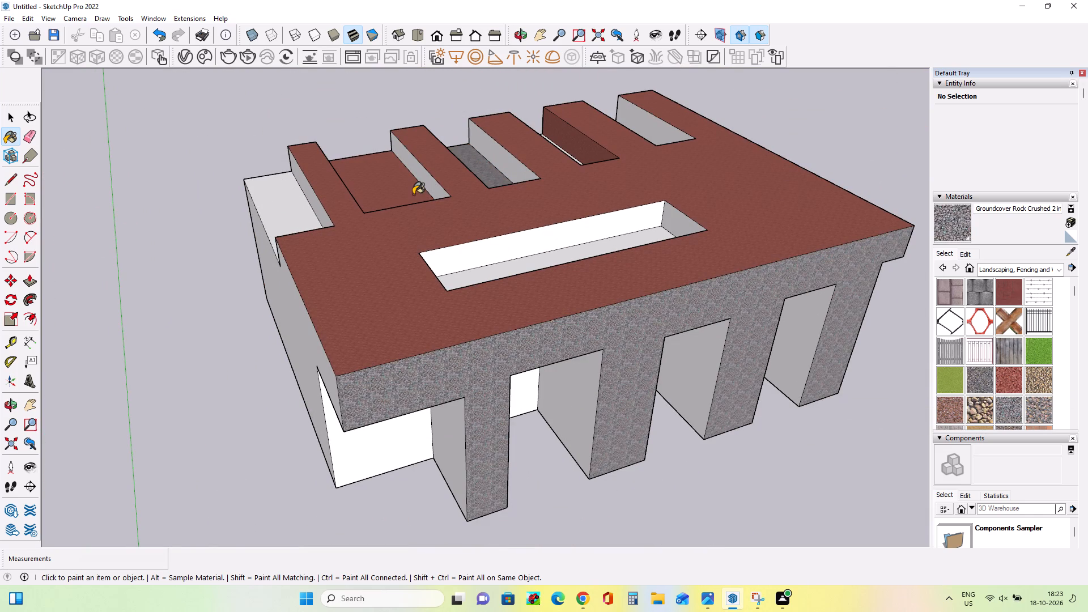
pyautogui.click(413, 194)
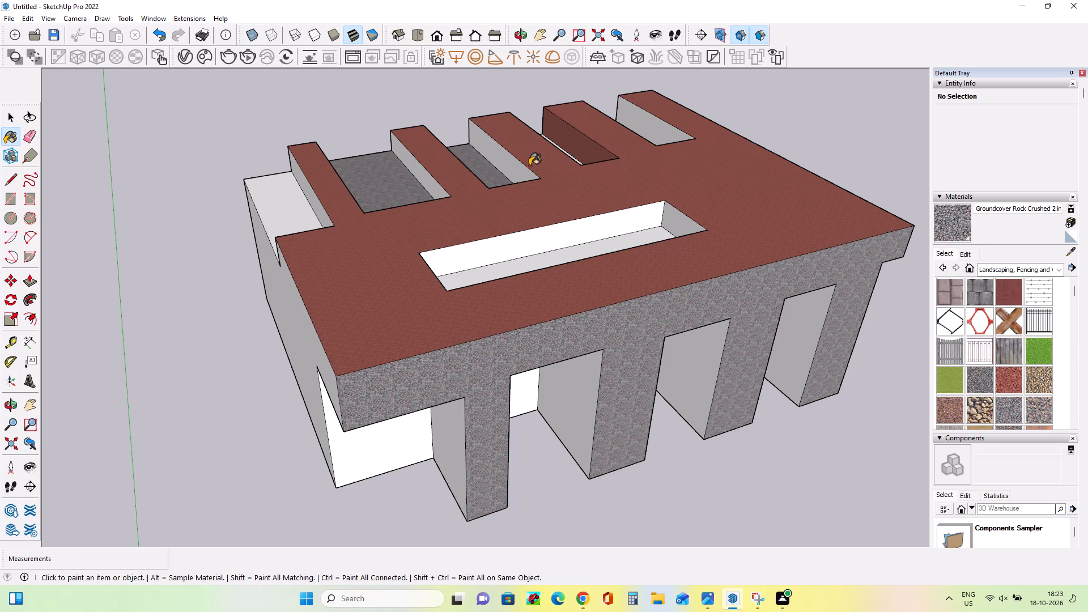
pyautogui.click(571, 155)
pyautogui.scroll(6, 586, 165)
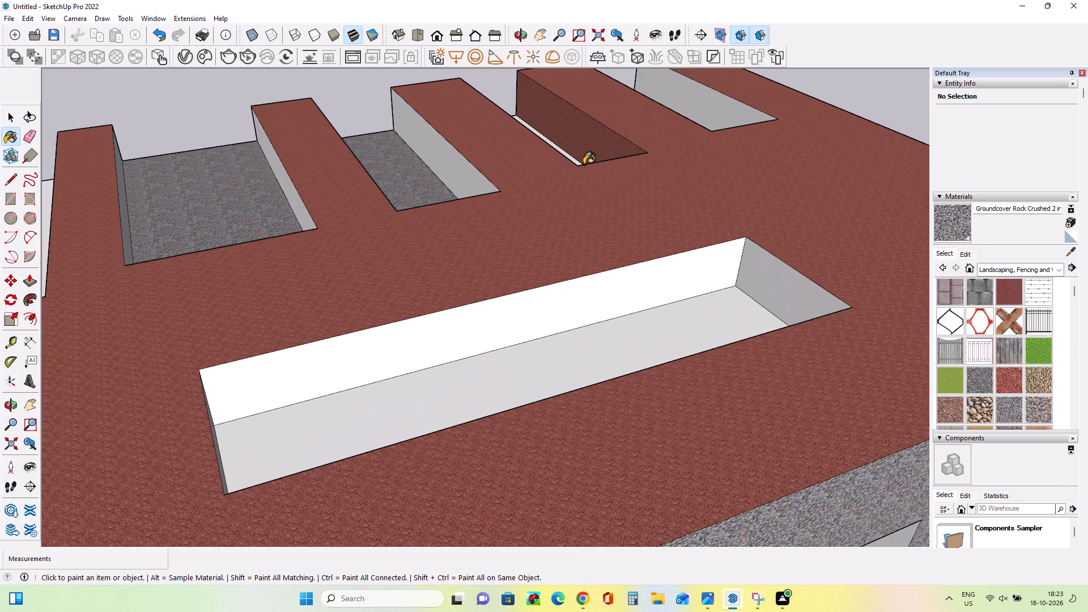
pyautogui.moveTo(584, 164); pyautogui.dragTo(569, 253, button='middle')
pyautogui.click(579, 161)
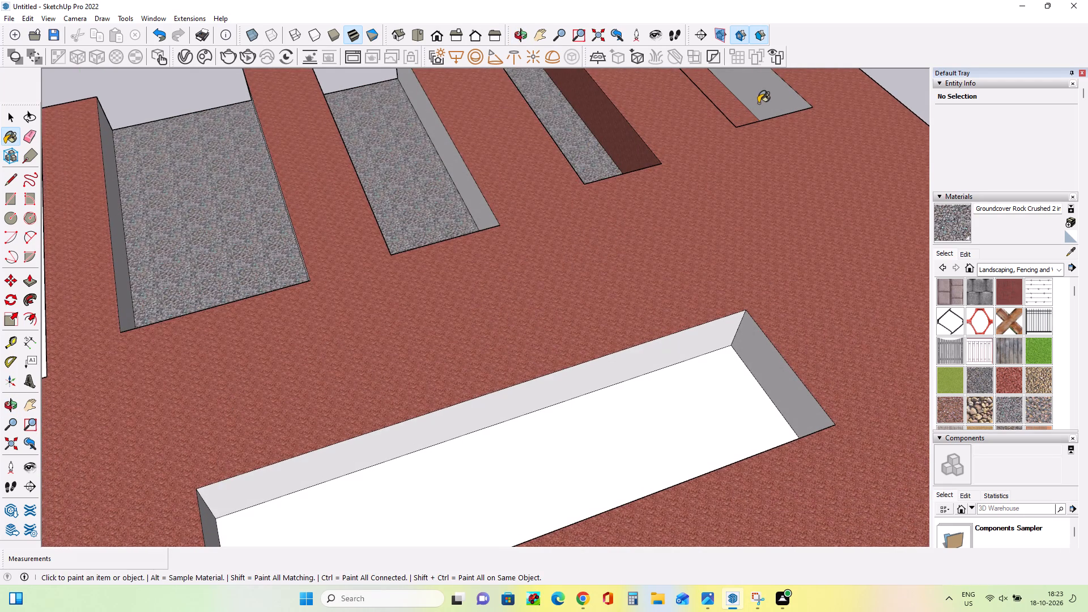
# Paint the fifth back recess's side wall and floor with Groundcover Rock Crushed.
pyautogui.click(759, 103)
pyautogui.scroll(-7, 659, 177)
pyautogui.scroll(1, 658, 177)
pyautogui.scroll(-11, 658, 177)
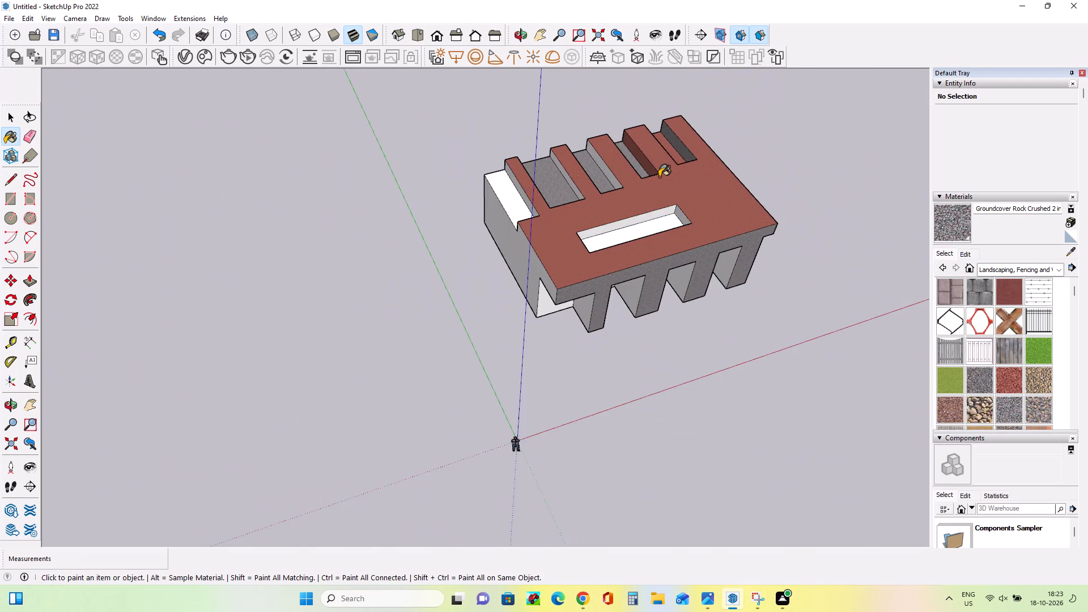
pyautogui.scroll(1, 660, 173)
pyautogui.moveTo(661, 172); pyautogui.dragTo(728, 177, button='middle')
pyautogui.scroll(9, 631, 119)
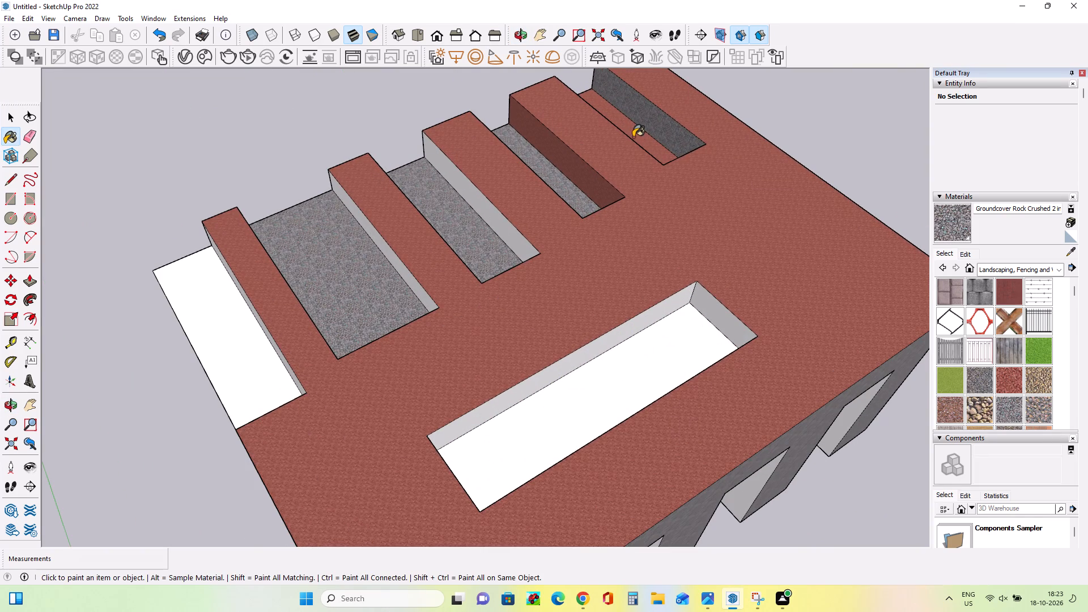
pyautogui.click(634, 134)
pyautogui.moveTo(542, 159); pyautogui.dragTo(484, 161, button='middle')
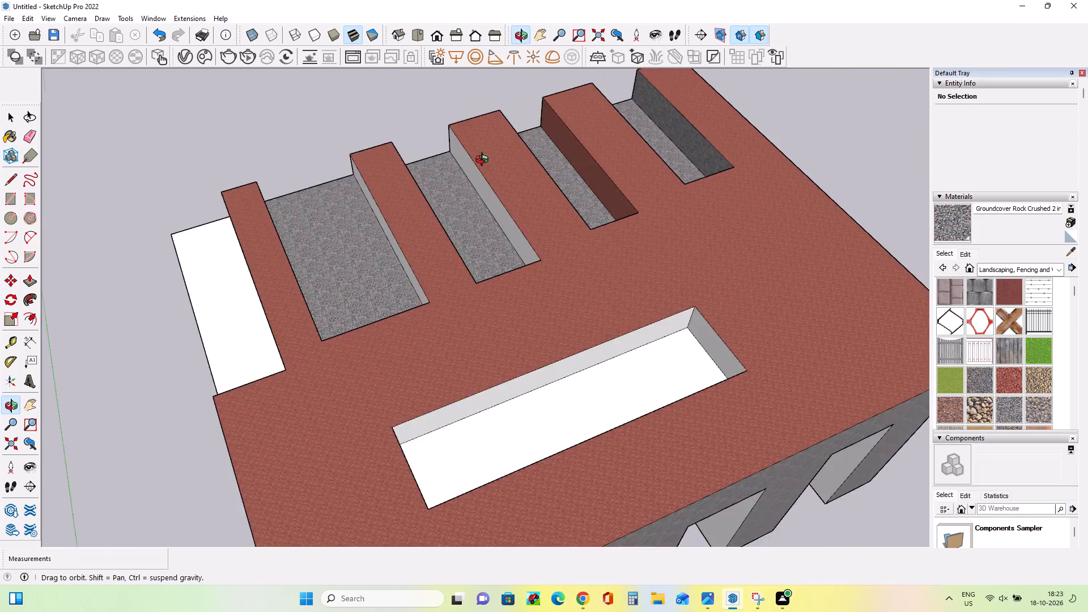
# Paint the floor of the first back recess at the box's corner with Groundcover Rock Crushed.
pyautogui.moveTo(484, 161); pyautogui.dragTo(565, 125, button='middle')
pyautogui.scroll(2, 360, 161)
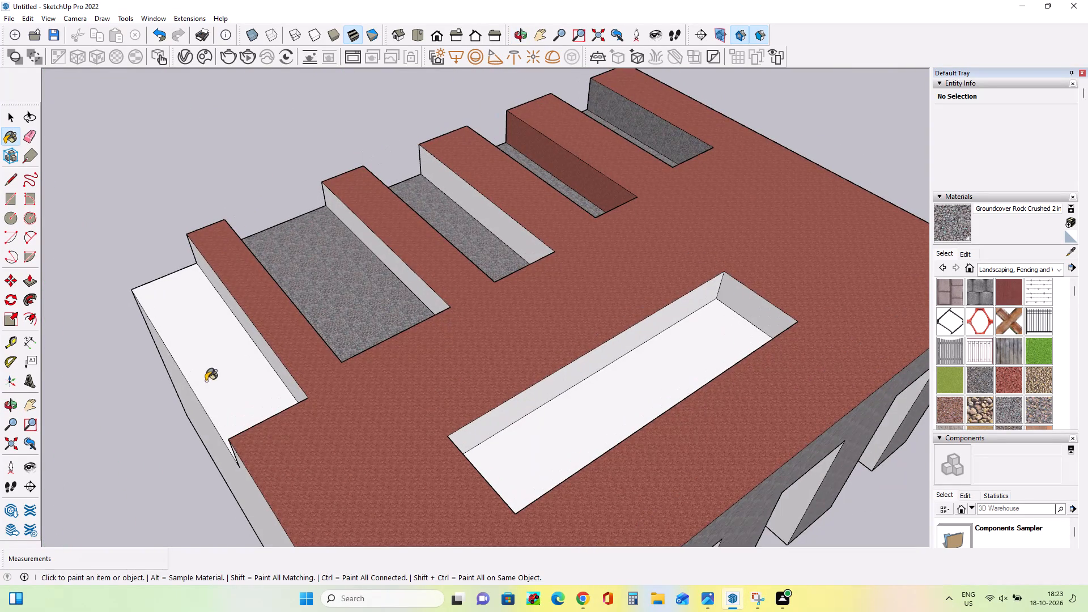
pyautogui.click(206, 381)
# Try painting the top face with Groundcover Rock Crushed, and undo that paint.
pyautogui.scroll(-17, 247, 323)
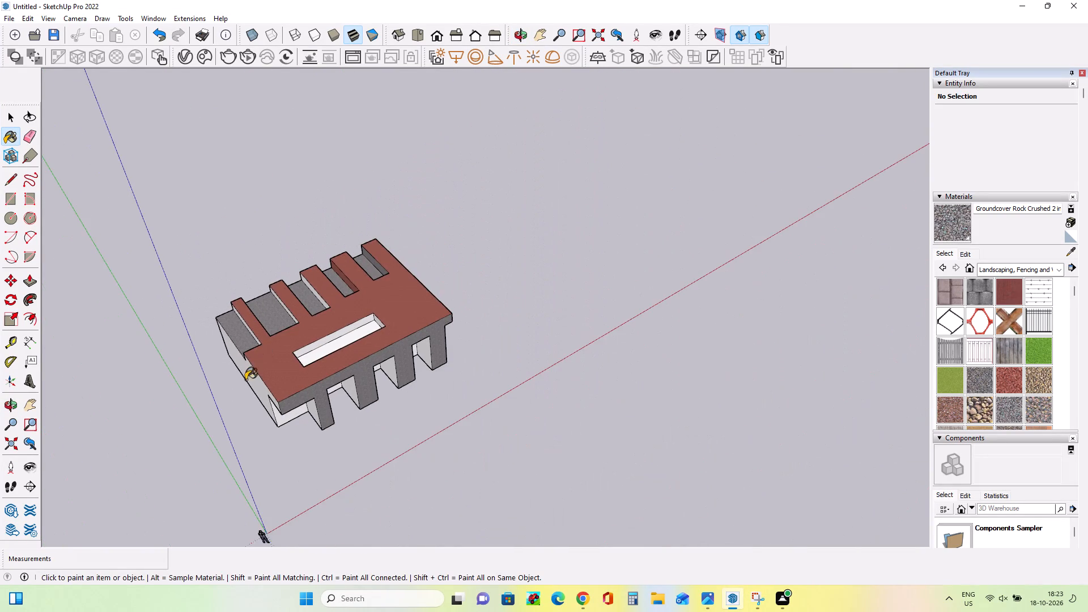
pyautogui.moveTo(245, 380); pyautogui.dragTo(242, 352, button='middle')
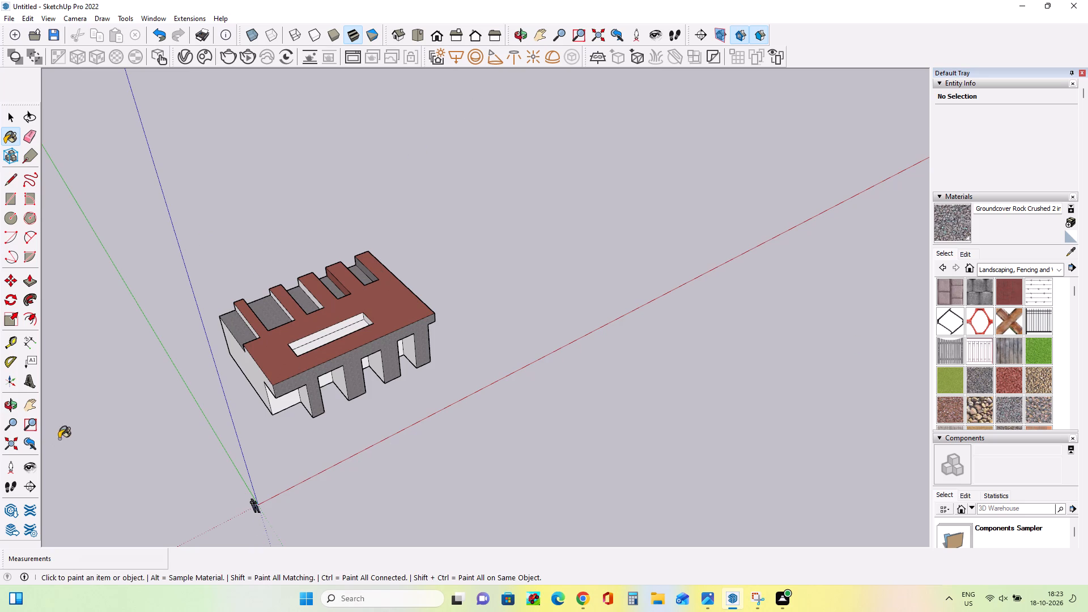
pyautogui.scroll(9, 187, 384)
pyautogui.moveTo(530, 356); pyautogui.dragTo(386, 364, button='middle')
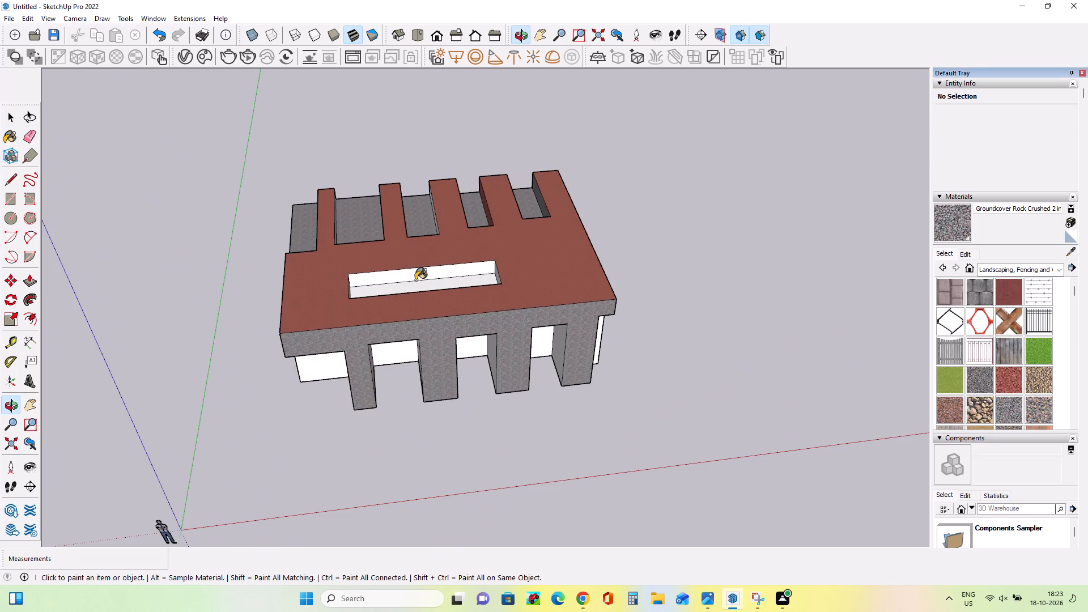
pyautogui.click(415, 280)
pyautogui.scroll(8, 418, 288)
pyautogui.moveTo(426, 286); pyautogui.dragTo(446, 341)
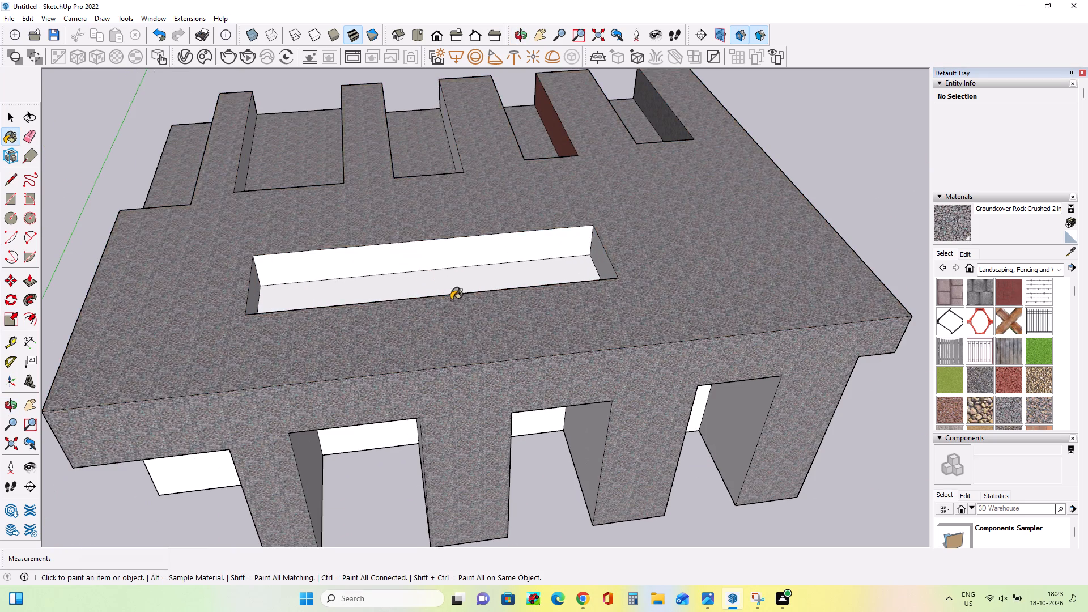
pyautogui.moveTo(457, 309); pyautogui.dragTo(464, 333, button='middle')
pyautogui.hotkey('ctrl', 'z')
# Paint the top recess's floor, long back wall and right end wall with Groundcover Rock Crushed.
pyautogui.click(442, 290)
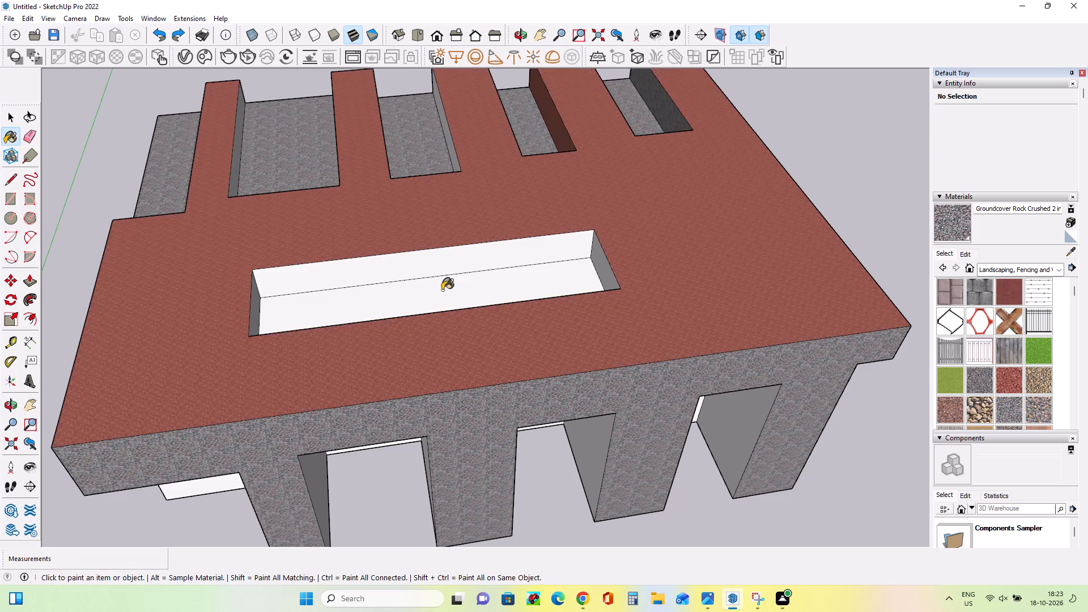
pyautogui.click(443, 271)
pyautogui.click(606, 273)
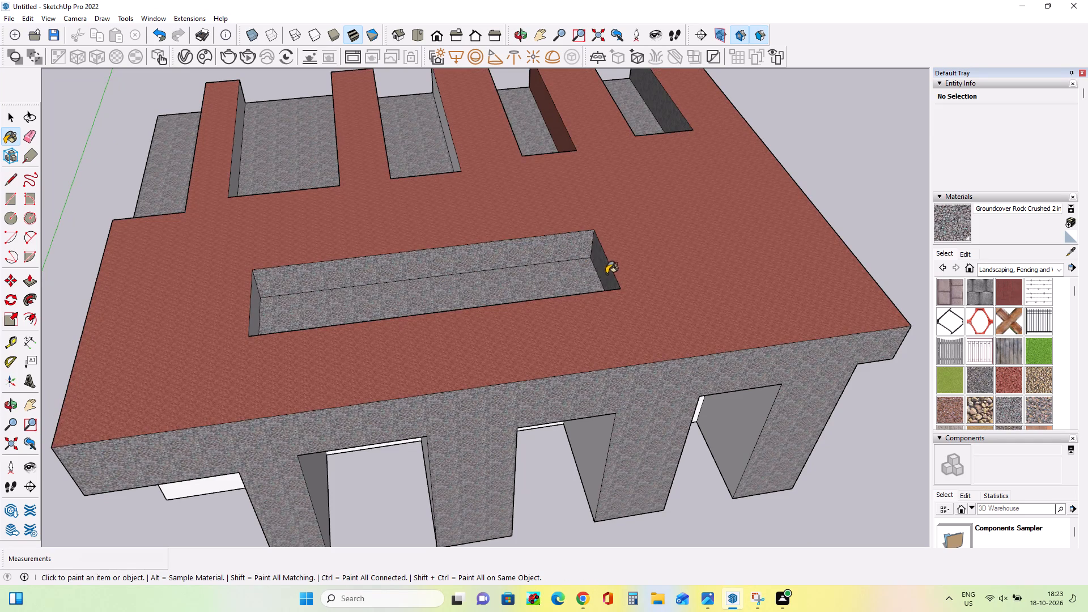
# Examine the painted top recess and the front openings from several angles.
pyautogui.moveTo(377, 304); pyautogui.dragTo(569, 295, button='middle')
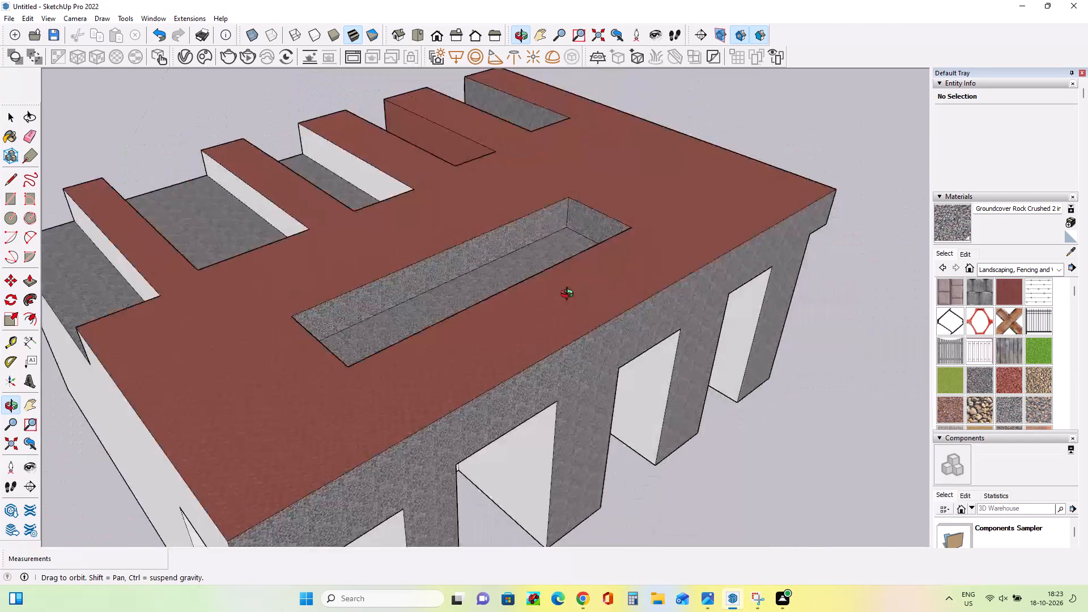
pyautogui.moveTo(569, 295); pyautogui.dragTo(376, 292, button='middle')
pyautogui.moveTo(360, 296); pyautogui.dragTo(428, 292, button='middle')
pyautogui.moveTo(424, 294); pyautogui.dragTo(480, 274, button='middle')
pyautogui.moveTo(471, 274); pyautogui.dragTo(309, 297, button='middle')
pyautogui.moveTo(309, 298); pyautogui.dragTo(491, 317, button='middle')
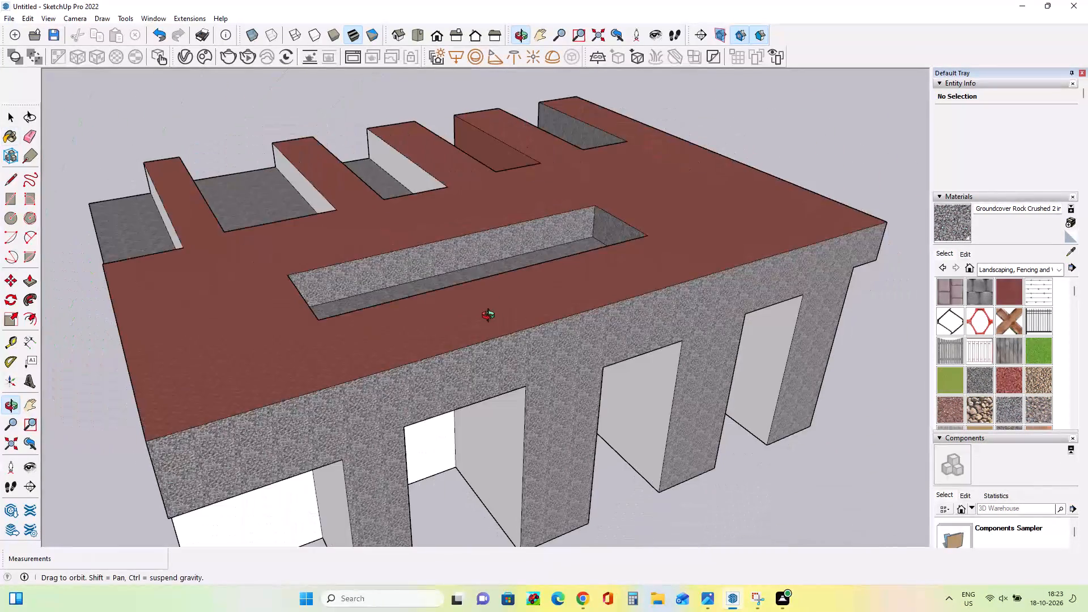
pyautogui.moveTo(491, 317); pyautogui.dragTo(487, 310, button='middle')
pyautogui.middleClick(486, 308)
pyautogui.middleClick(481, 283)
pyautogui.middleClick(481, 281)
pyautogui.moveTo(429, 431); pyautogui.dragTo(324, 506, button='middle')
pyautogui.moveTo(545, 309); pyautogui.dragTo(553, 315, button='middle')
pyautogui.scroll(-3, 470, 312)
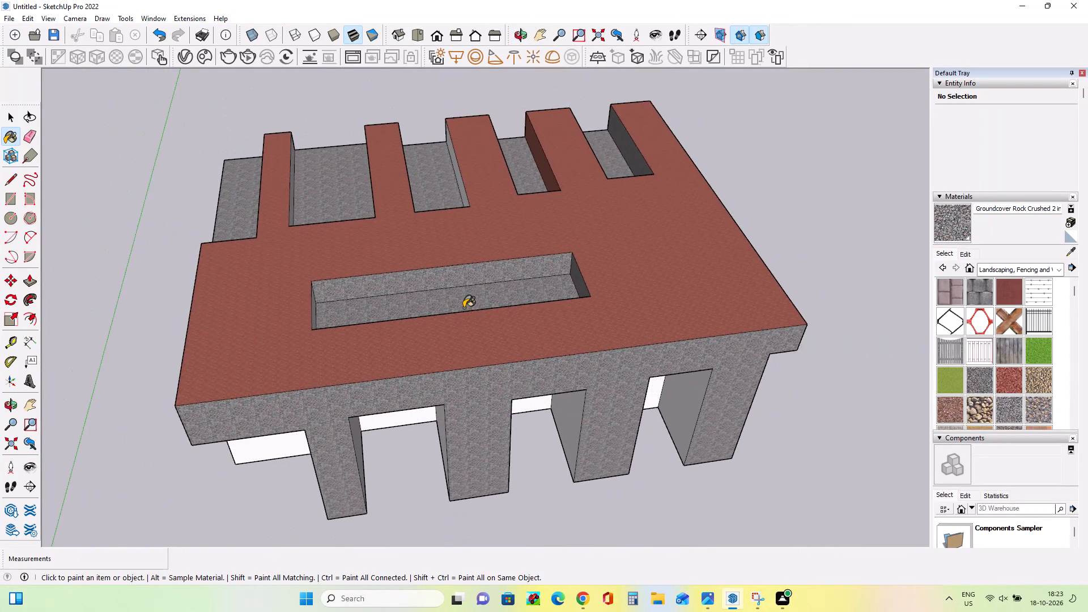
# Paint the box's large left side face with Groundcover Rock Crushed.
pyautogui.scroll(-5, 463, 306)
pyautogui.moveTo(501, 293); pyautogui.dragTo(896, 201, button='middle')
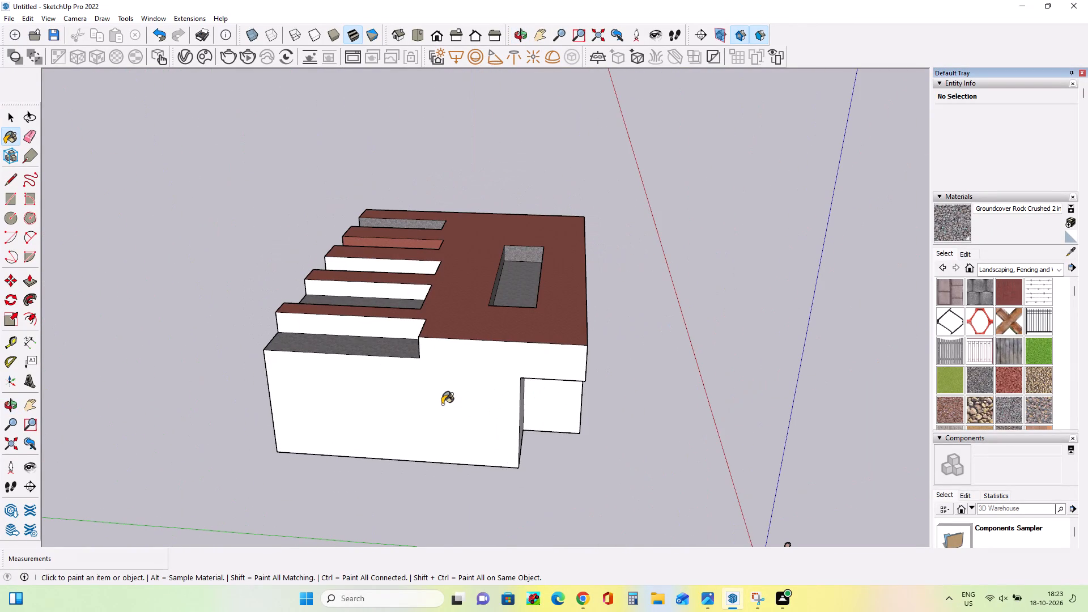
pyautogui.click(453, 403)
# Paint the left-facing sides of the four front legs with Groundcover Rock Crushed.
pyautogui.moveTo(583, 440); pyautogui.dragTo(291, 402, button='middle')
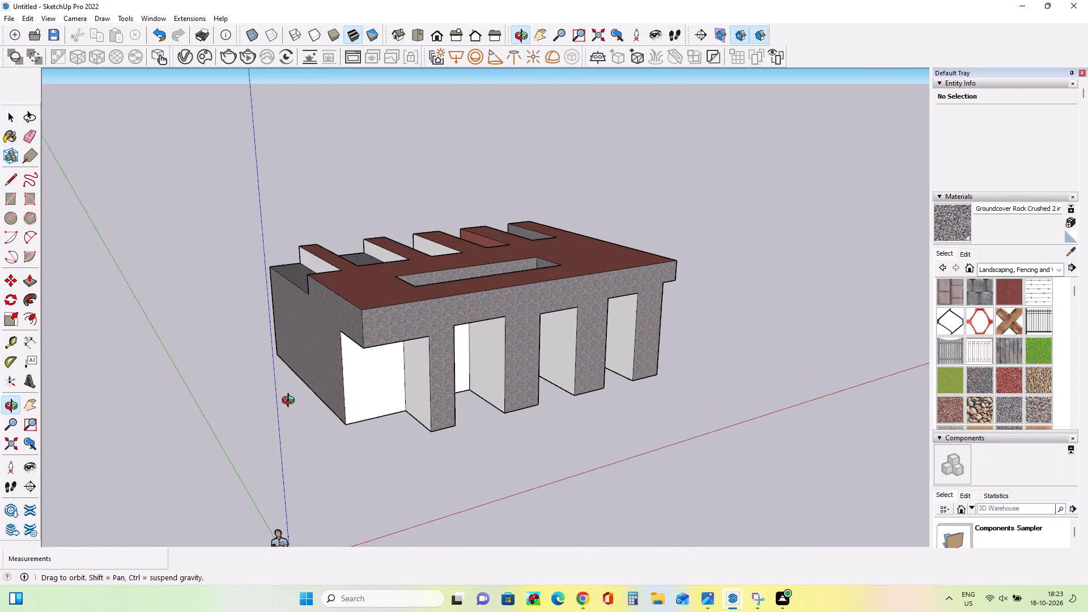
pyautogui.moveTo(291, 402); pyautogui.dragTo(291, 402, button='middle')
pyautogui.click(408, 409)
pyautogui.click(505, 394)
pyautogui.click(494, 392)
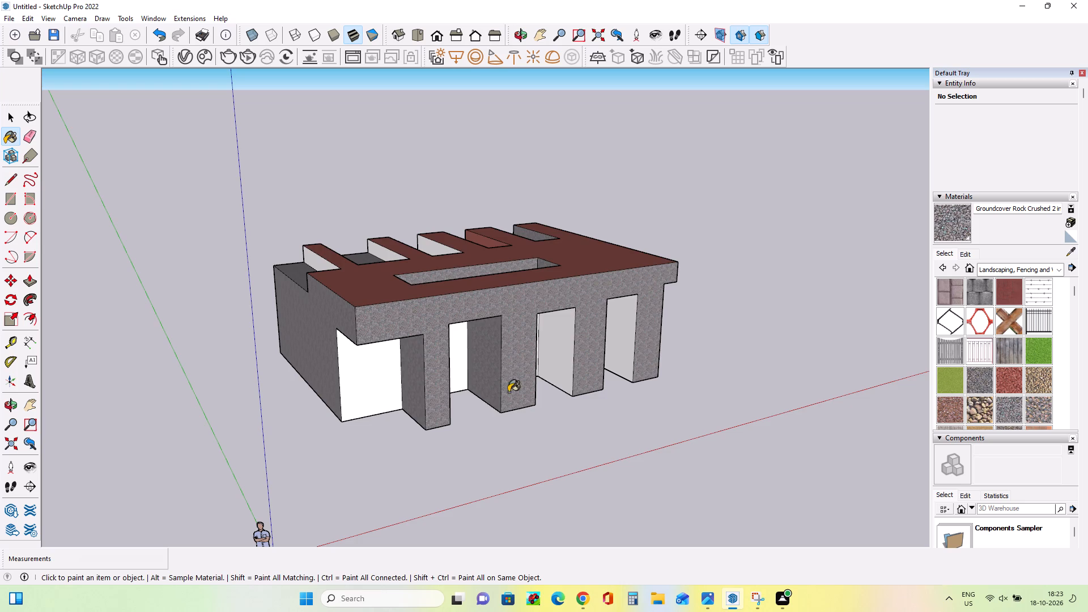
pyautogui.moveTo(554, 402); pyautogui.dragTo(531, 389, button='middle')
pyautogui.click(564, 373)
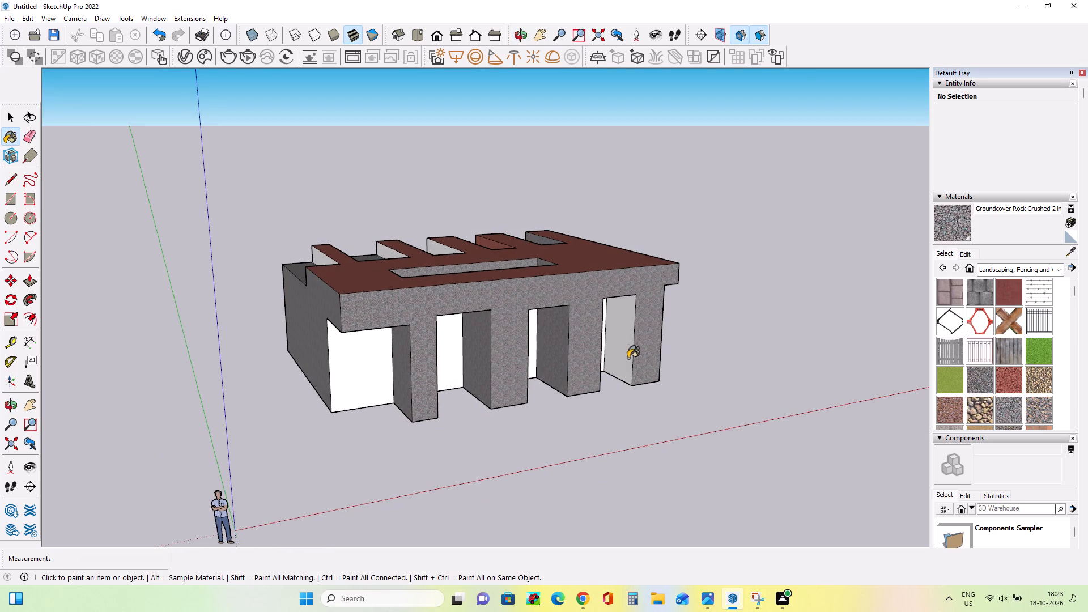
pyautogui.click(628, 358)
# Paint the right-facing sides of the four front legs with Groundcover Rock Crushed.
pyautogui.moveTo(622, 361); pyautogui.dragTo(227, 368, button='middle')
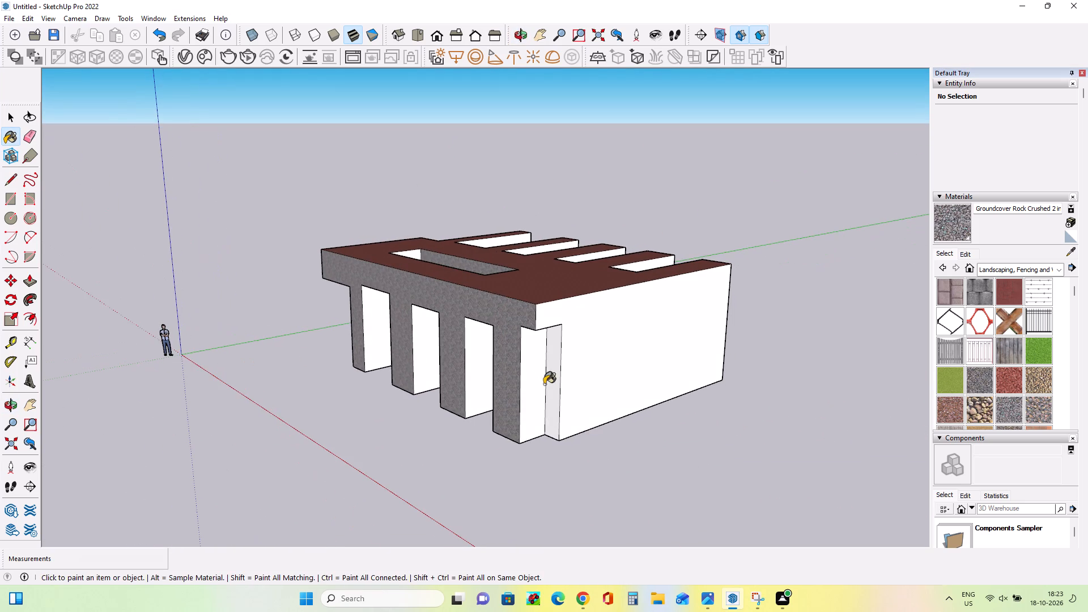
pyautogui.click(530, 388)
pyautogui.click(470, 391)
pyautogui.click(423, 379)
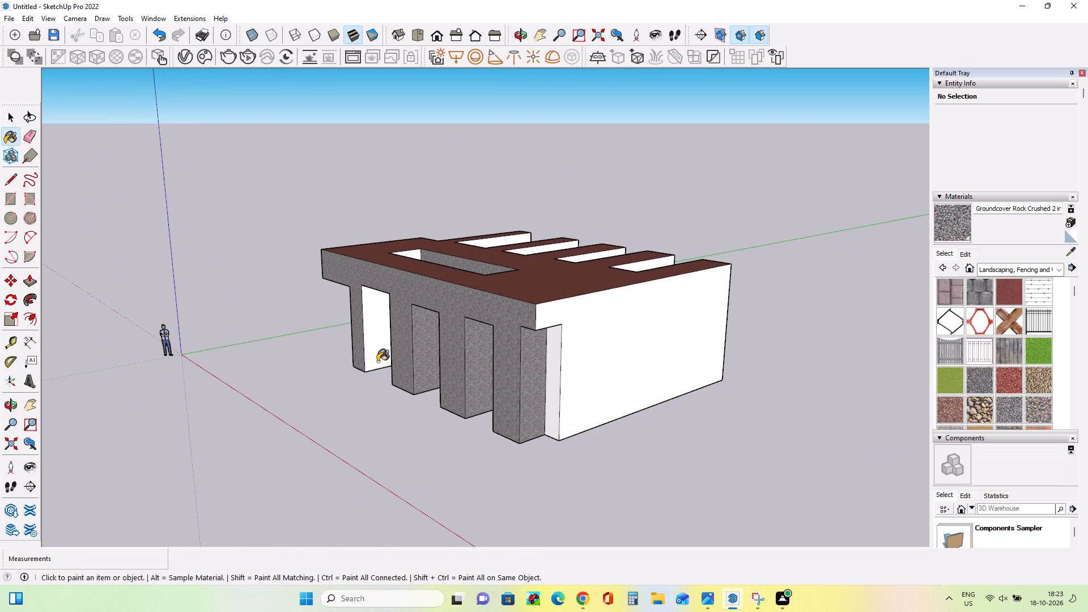
pyautogui.click(377, 362)
# Paint the back walls of the four front recesses with Groundcover Rock Crushed.
pyautogui.moveTo(290, 382); pyautogui.dragTo(600, 438, button='middle')
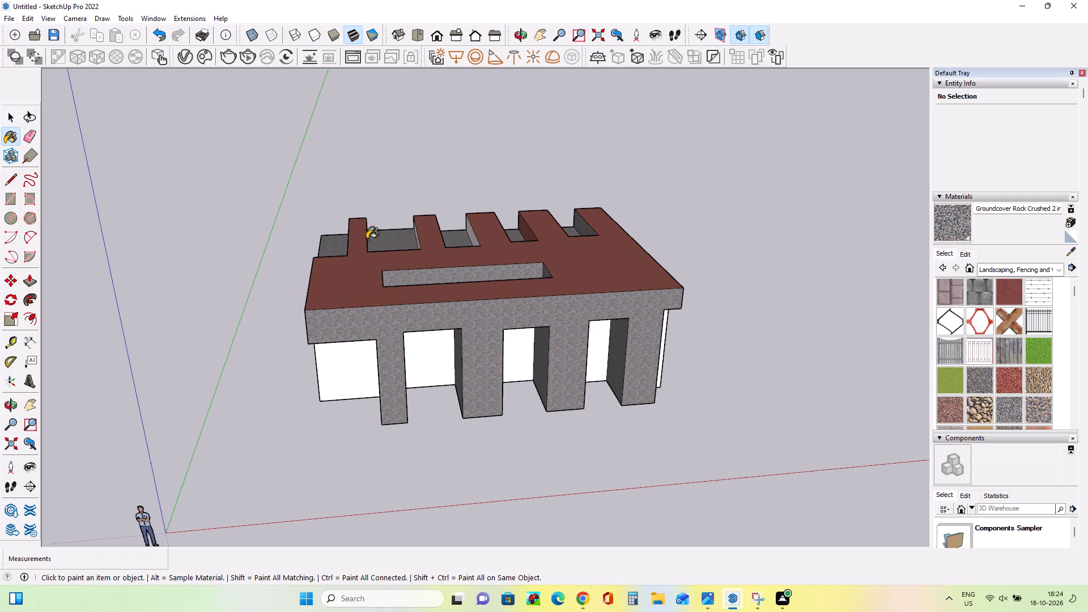
pyautogui.moveTo(418, 223); pyautogui.dragTo(676, 206, button='middle')
pyautogui.moveTo(663, 238); pyautogui.dragTo(581, 246, button='middle')
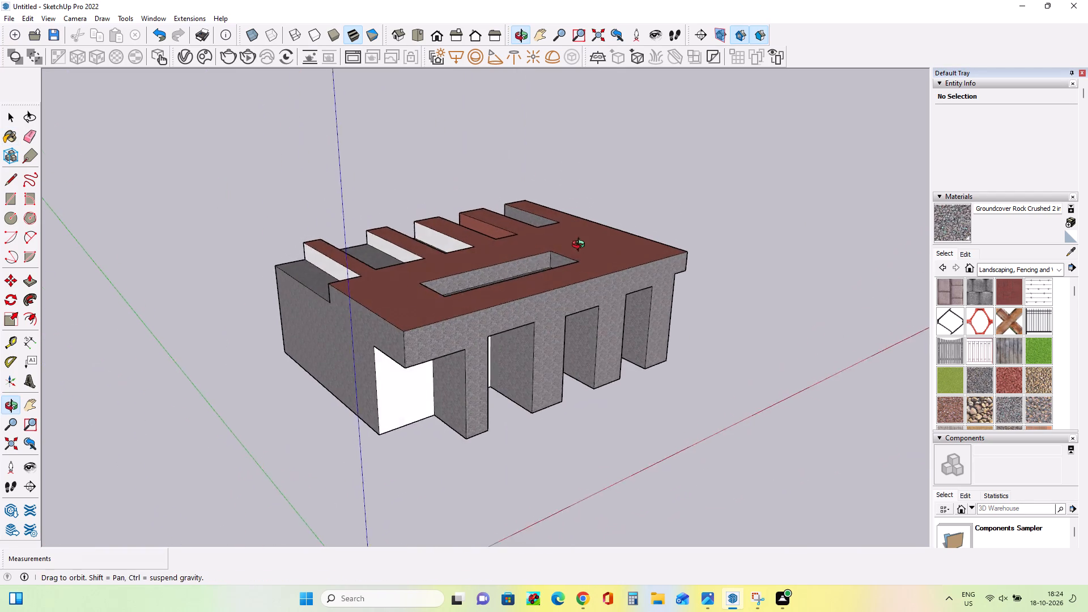
pyautogui.moveTo(581, 246); pyautogui.dragTo(577, 230, button='middle')
pyautogui.click(416, 393)
pyautogui.moveTo(545, 364); pyautogui.dragTo(391, 394, button='middle')
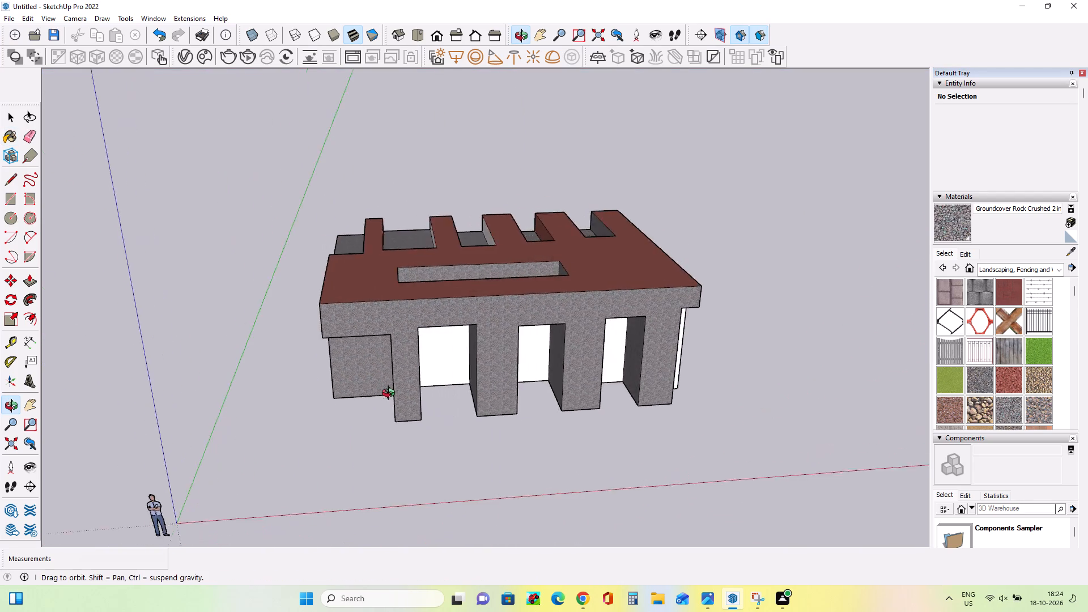
pyautogui.moveTo(391, 394); pyautogui.dragTo(426, 355, button='middle')
pyautogui.click(475, 367)
pyautogui.click(473, 357)
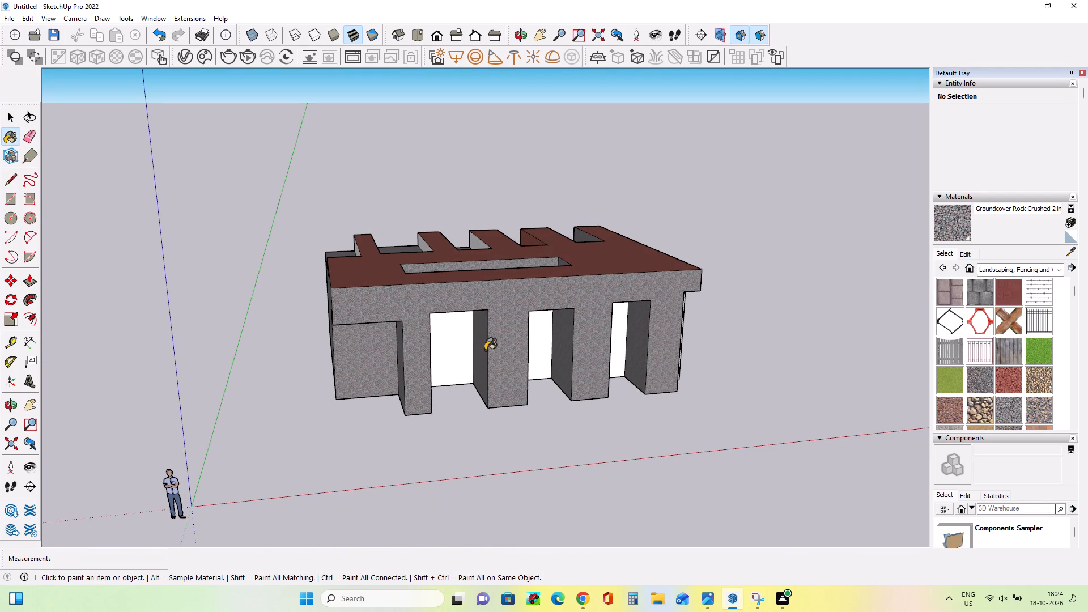
pyautogui.click(457, 337)
pyautogui.click(544, 359)
pyautogui.click(618, 343)
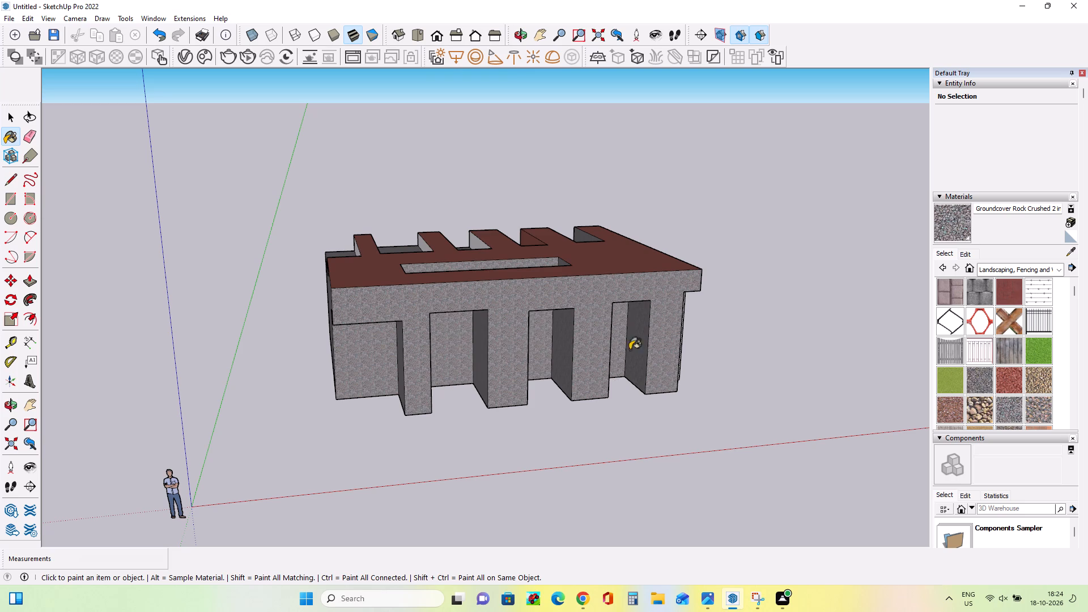
# Paint the box's right side face and the narrow front-facing strip beside the last leg with Groundcover Rock Crushed.
pyautogui.moveTo(639, 350); pyautogui.dragTo(265, 362, button='middle')
pyautogui.click(575, 368)
pyautogui.moveTo(467, 371); pyautogui.dragTo(590, 379, button='middle')
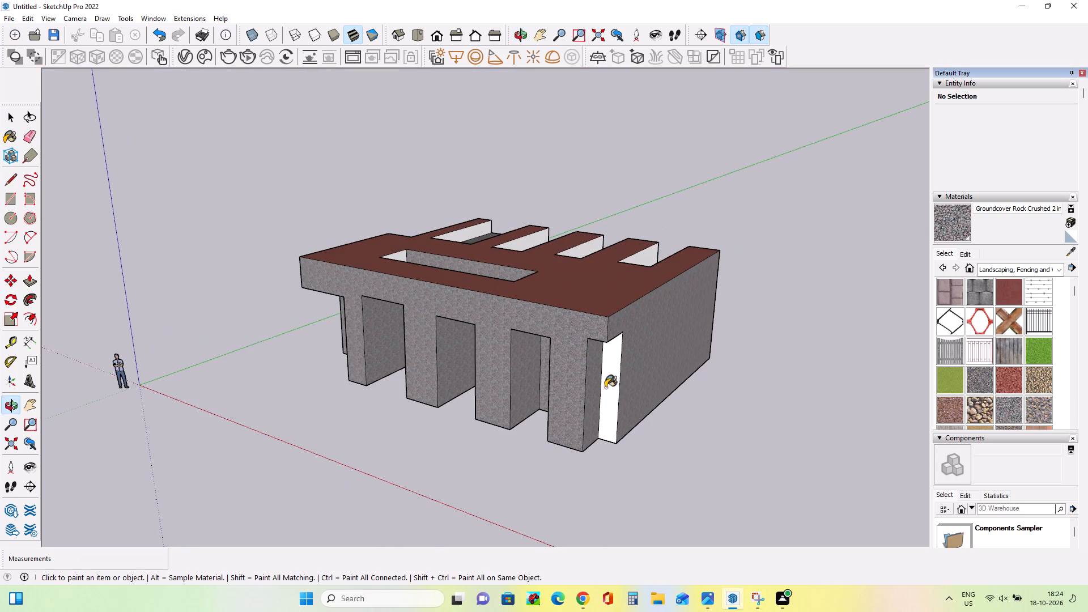
pyautogui.click(615, 390)
# Paint the right-facing side walls of the second to fifth back recesses and the top recess's left end wall with Groundcover Brick Crushed.
pyautogui.moveTo(533, 316); pyautogui.dragTo(736, 312, button='middle')
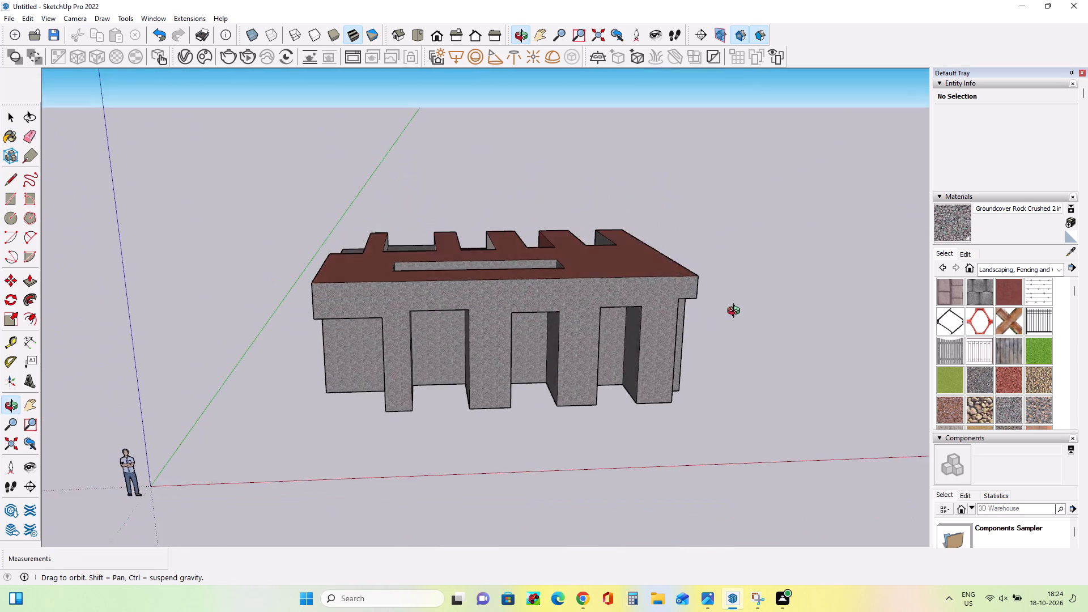
pyautogui.moveTo(736, 312); pyautogui.dragTo(244, 388, button='middle')
pyautogui.moveTo(560, 355); pyautogui.dragTo(586, 466, button='middle')
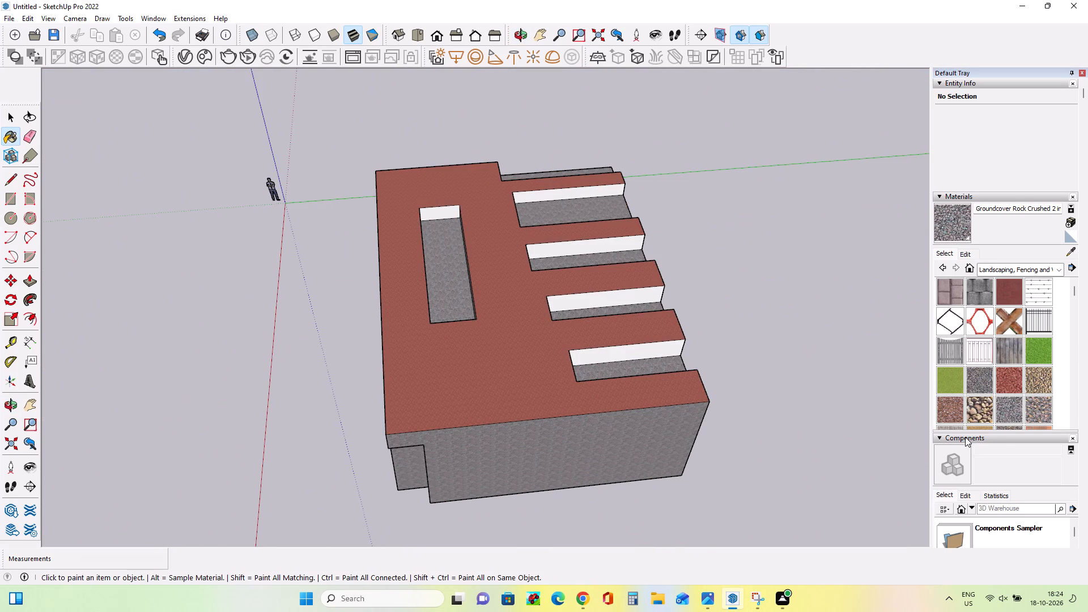
pyautogui.click(999, 373)
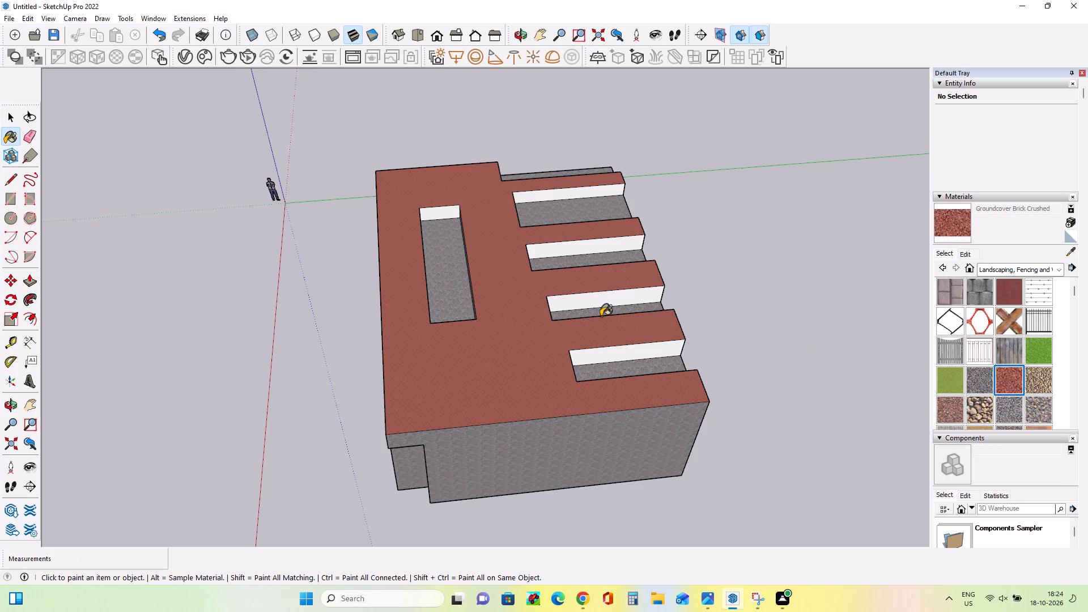
pyautogui.click(597, 300)
pyautogui.click(603, 351)
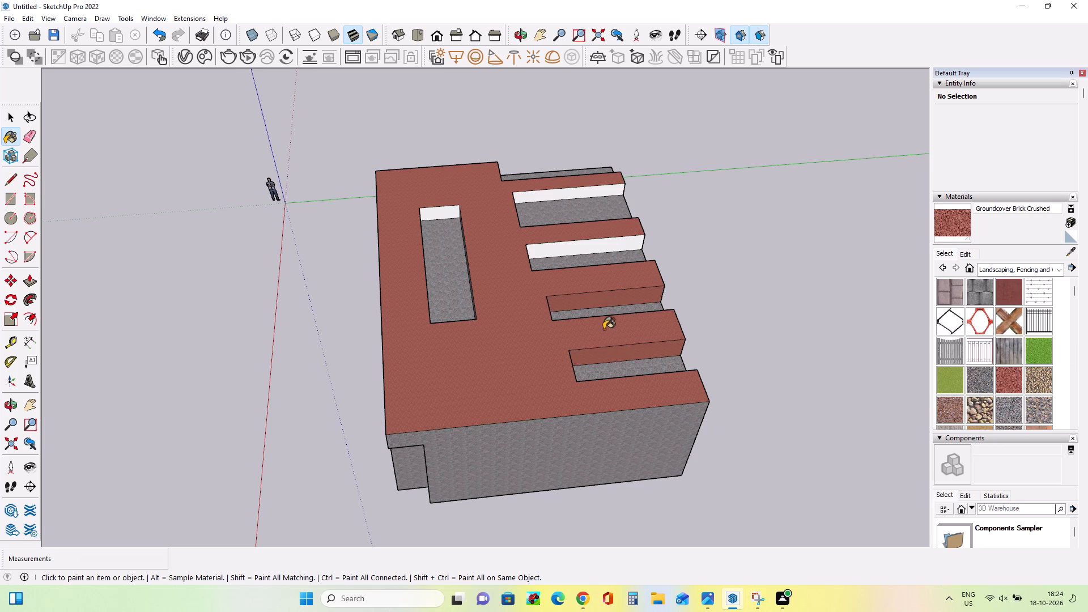
pyautogui.click(598, 247)
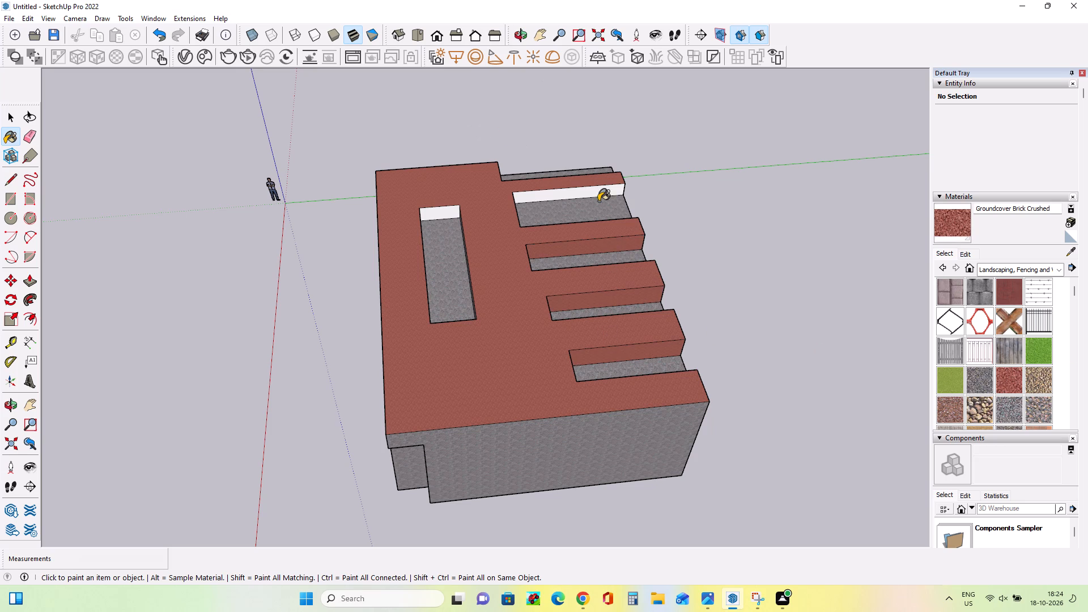
pyautogui.click(588, 190)
pyautogui.click(431, 213)
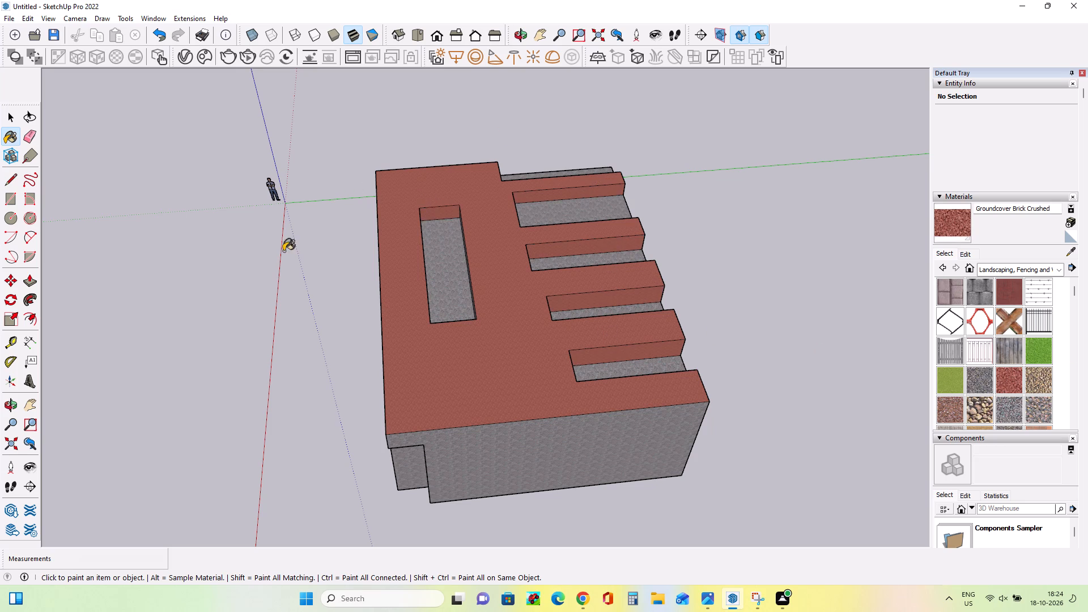
# Paint the left-facing side walls of the first, second and third back recesses with Groundcover Brick Crushed.
pyautogui.moveTo(309, 254); pyautogui.dragTo(830, 214, button='middle')
pyautogui.moveTo(562, 275); pyautogui.dragTo(622, 382, button='middle')
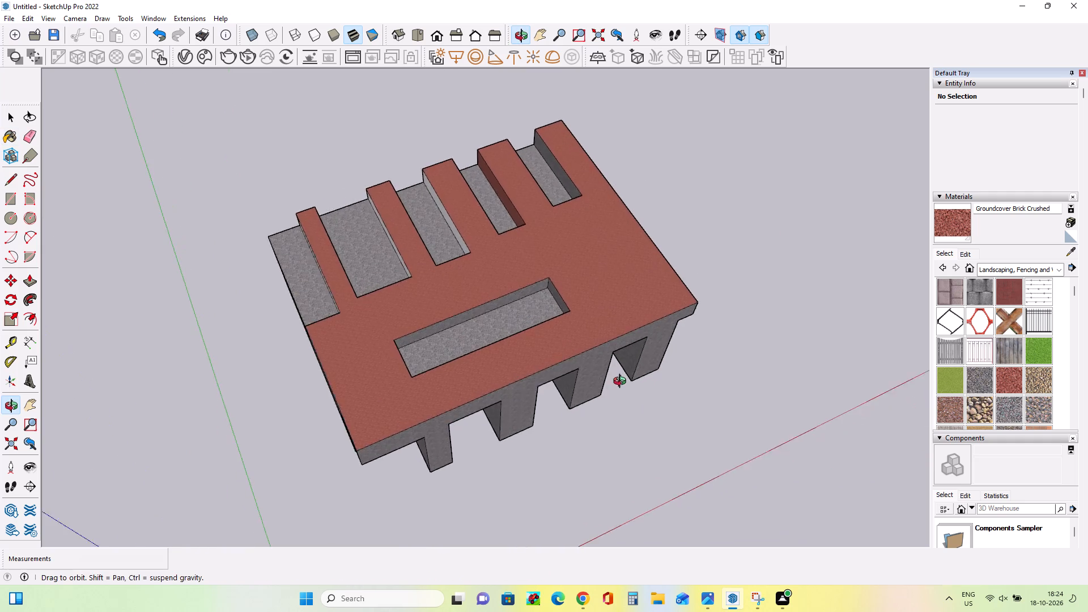
pyautogui.moveTo(622, 382); pyautogui.dragTo(839, 232, button='middle')
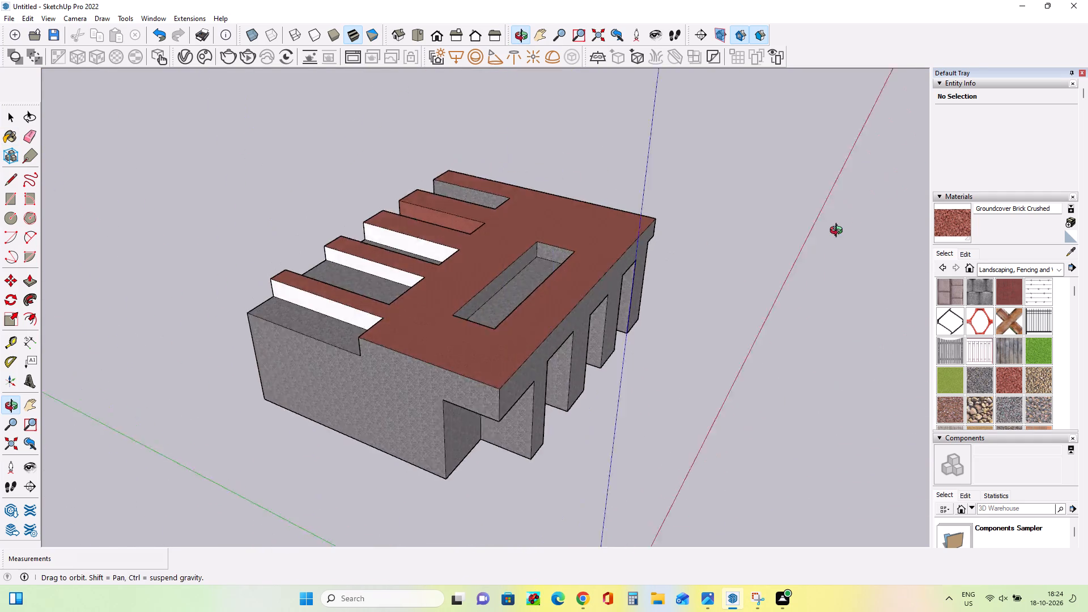
pyautogui.moveTo(839, 232); pyautogui.dragTo(856, 219, button='middle')
pyautogui.moveTo(373, 301); pyautogui.dragTo(496, 351, button='middle')
pyautogui.click(405, 348)
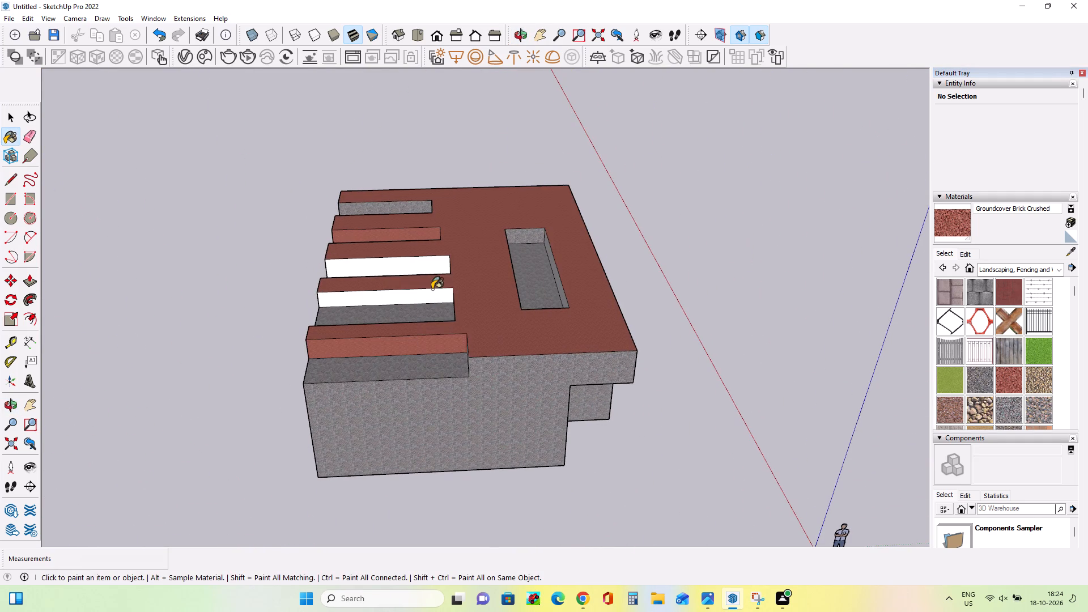
pyautogui.click(434, 295)
pyautogui.click(430, 265)
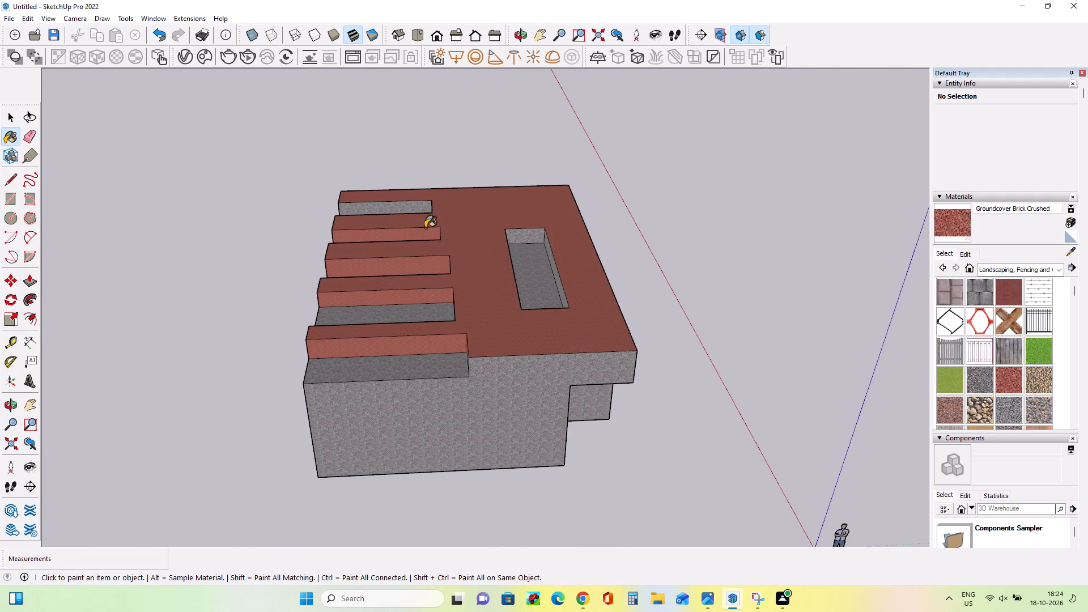
# Paint the downward-facing ceilings of the four front recesses and the small end overhang with Groundcover Brick Crushed.
pyautogui.moveTo(548, 359); pyautogui.dragTo(131, 209, button='middle')
pyautogui.moveTo(632, 360); pyautogui.dragTo(653, 211, button='middle')
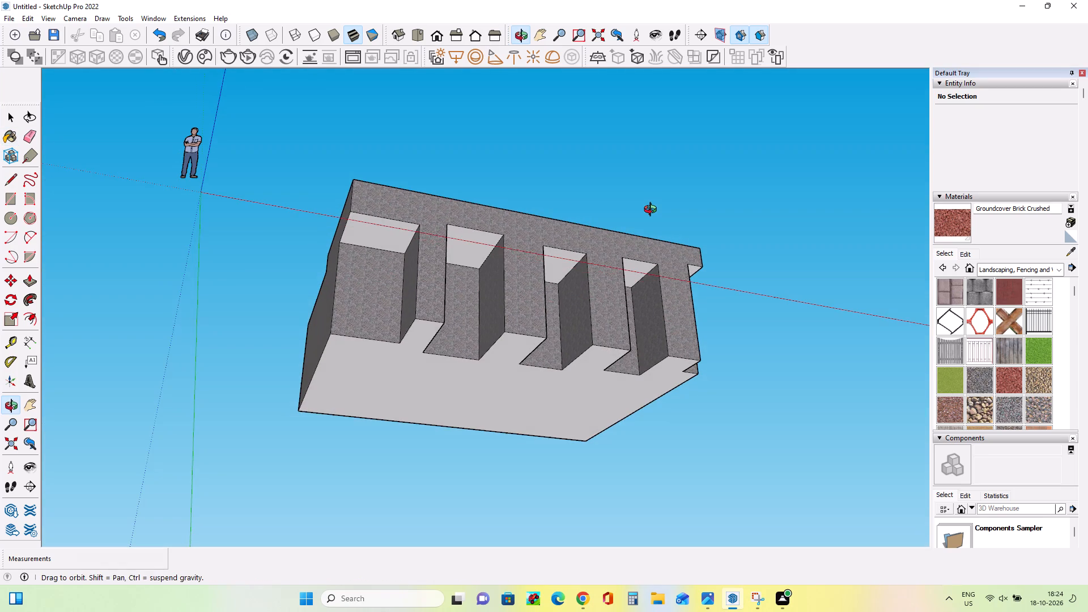
pyautogui.moveTo(653, 211); pyautogui.dragTo(640, 199, button='middle')
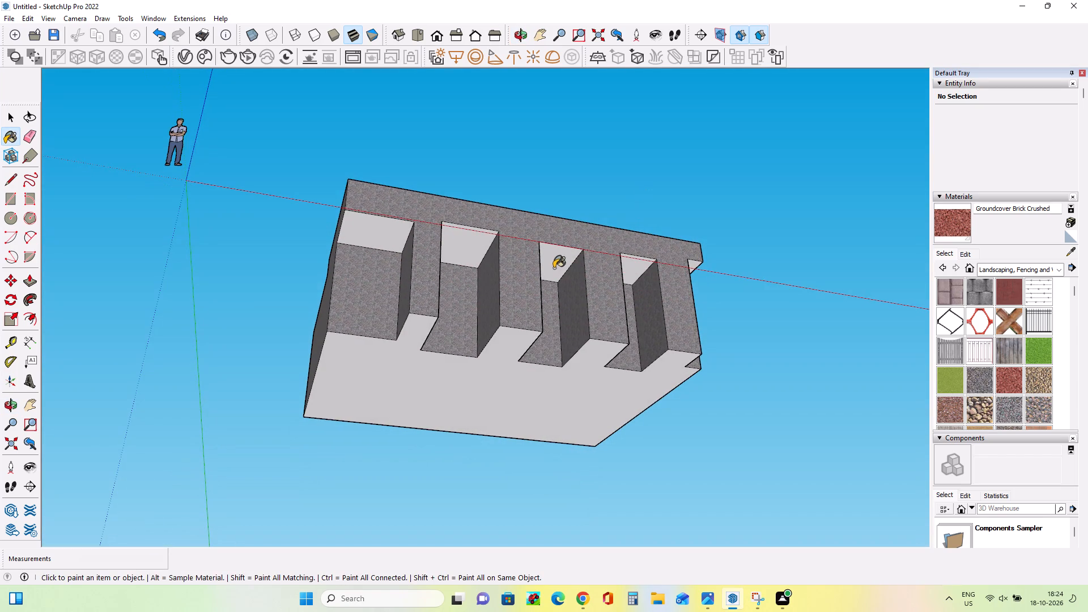
pyautogui.click(558, 265)
pyautogui.click(634, 265)
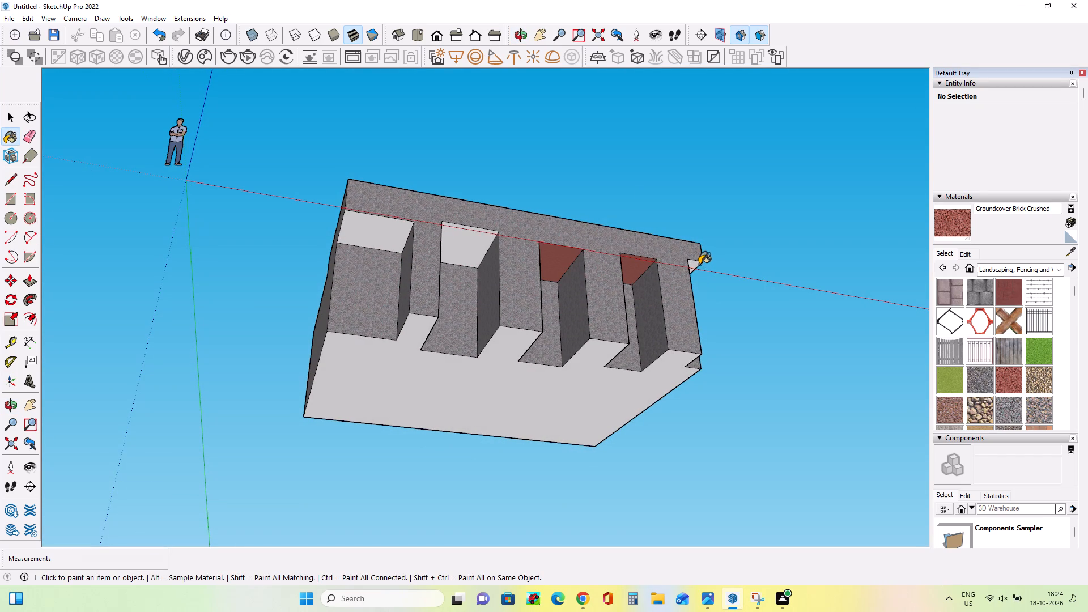
pyautogui.click(699, 264)
pyautogui.scroll(6, 685, 267)
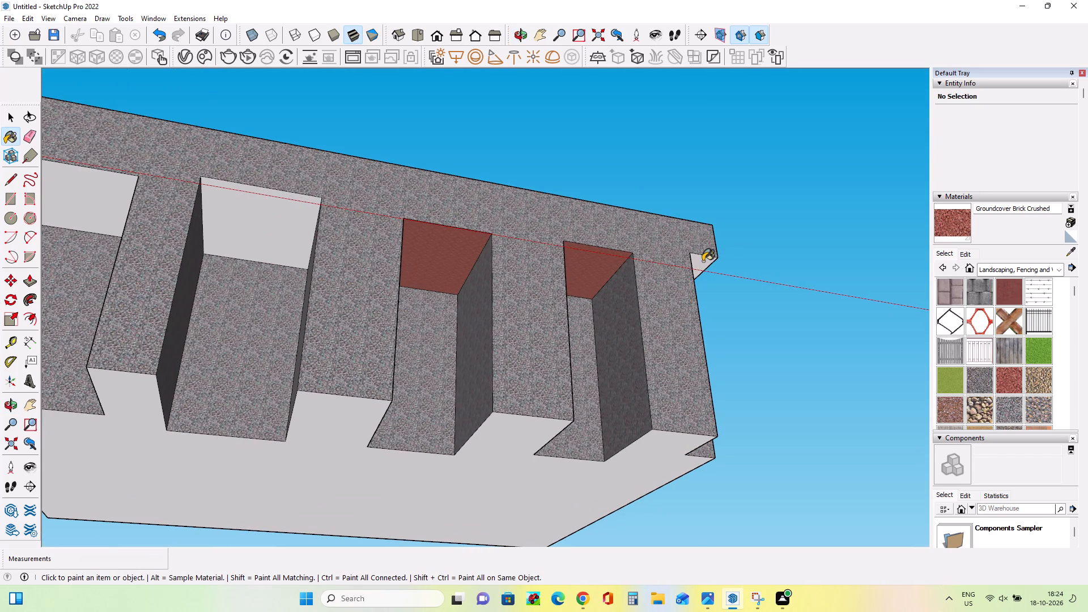
pyautogui.click(703, 261)
pyautogui.click(311, 212)
pyautogui.click(108, 181)
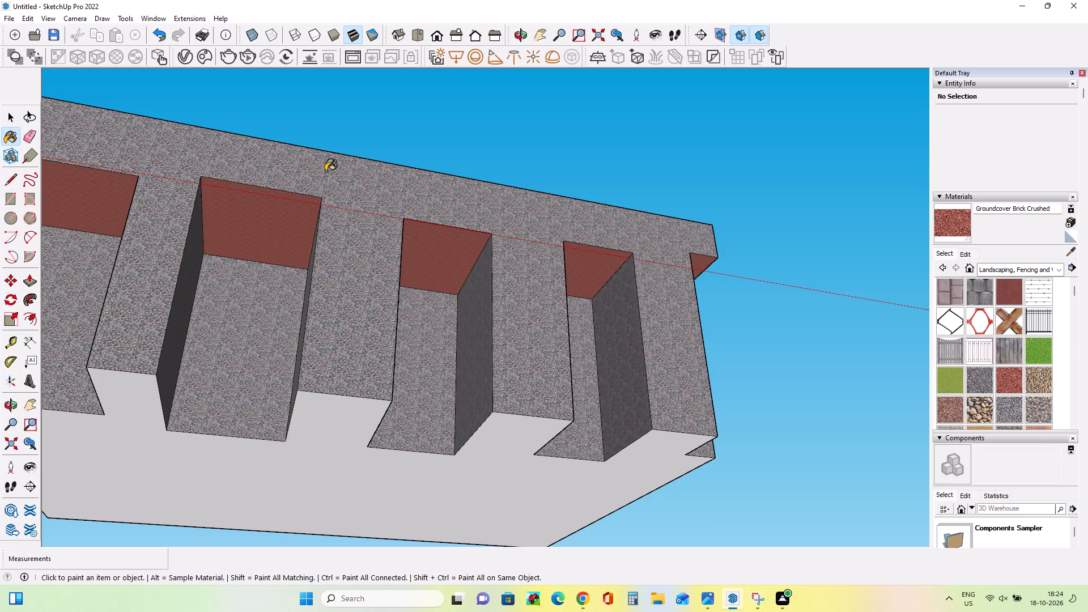
# Examine the painted box from the front, side and above, checking the surfaces of the recesses and legs.
pyautogui.scroll(-6, 325, 171)
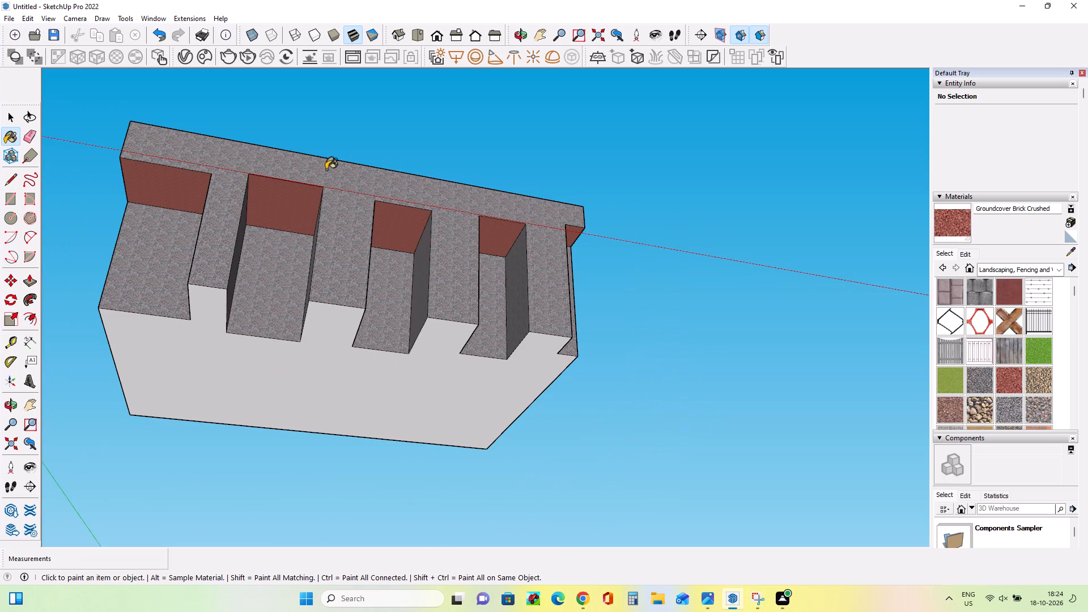
pyautogui.moveTo(330, 180); pyautogui.dragTo(380, 493, button='middle')
pyautogui.moveTo(432, 309); pyautogui.dragTo(0, 309, button='middle')
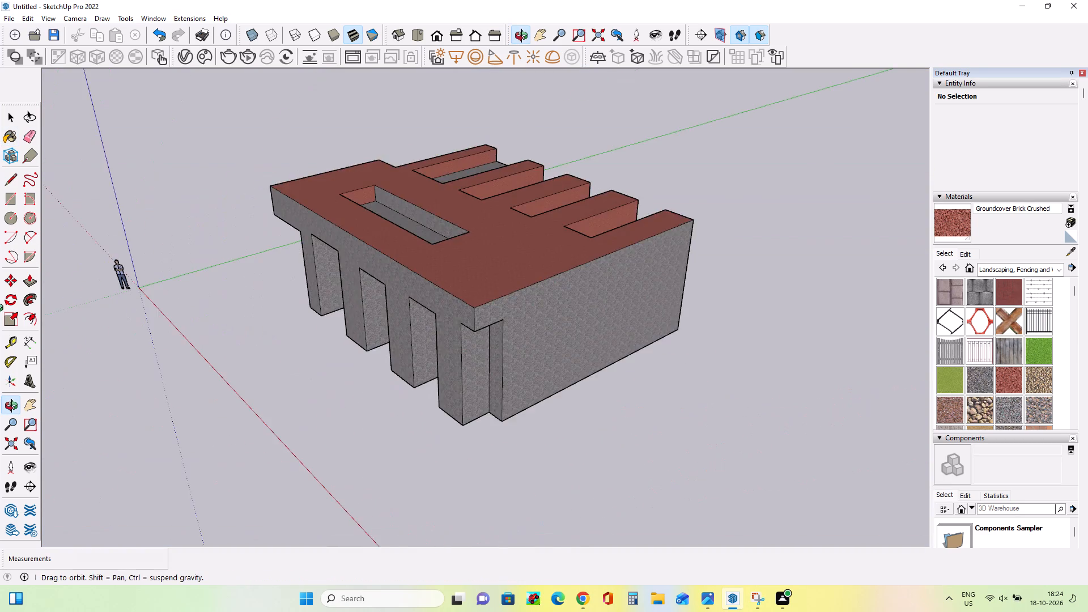
pyautogui.moveTo(0, 309); pyautogui.dragTo(487, 328, button='middle')
pyautogui.scroll(-2, 486, 327)
pyautogui.scroll(-2, 452, 286)
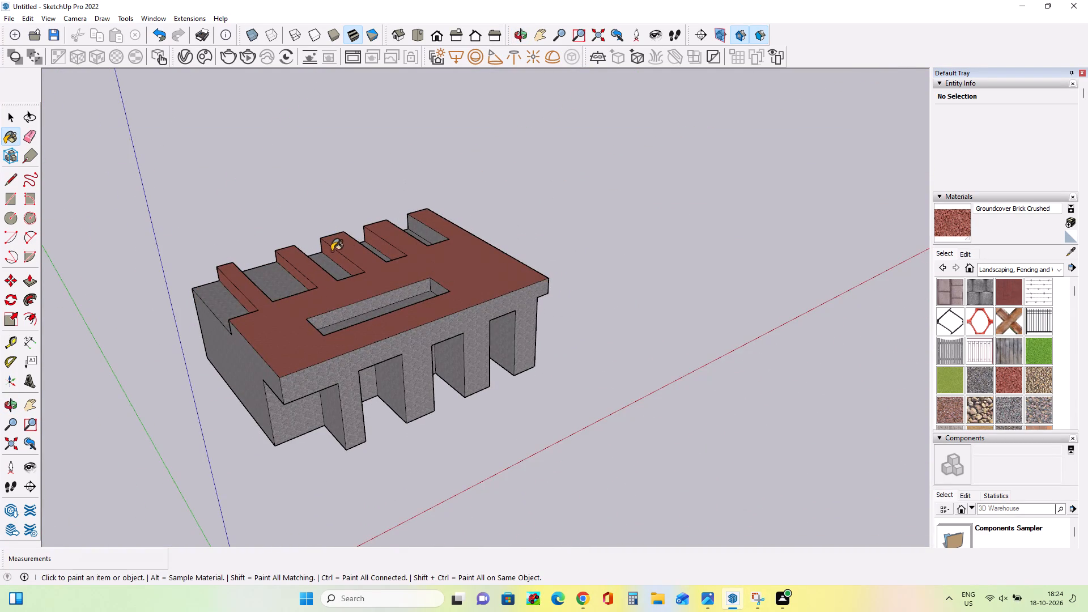
pyautogui.moveTo(484, 278); pyautogui.dragTo(426, 295, button='middle')
pyautogui.middleClick(426, 295)
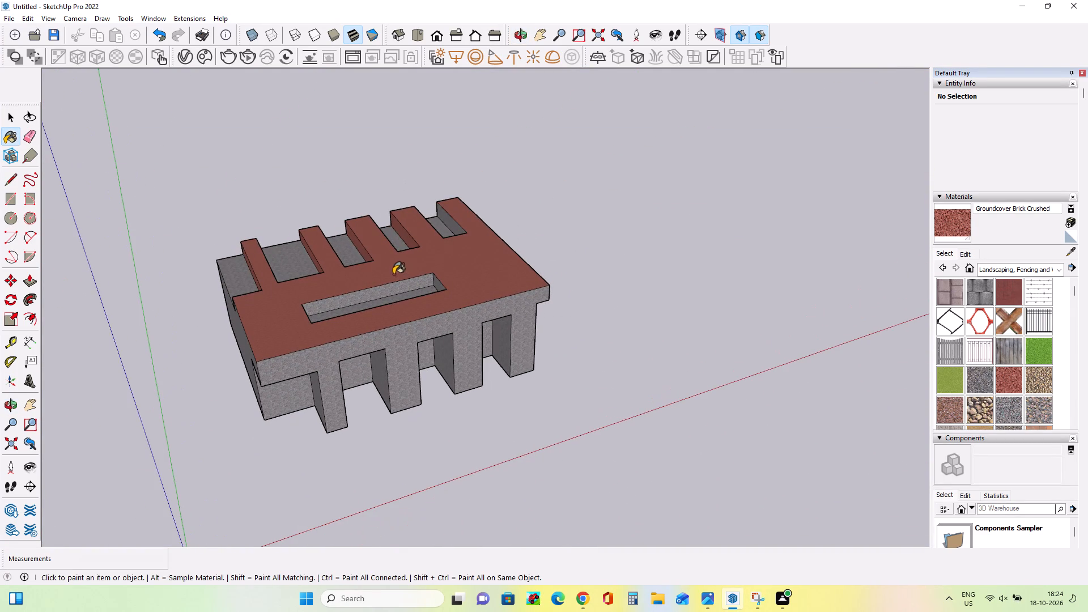
pyautogui.moveTo(329, 253); pyautogui.dragTo(322, 287, button='middle')
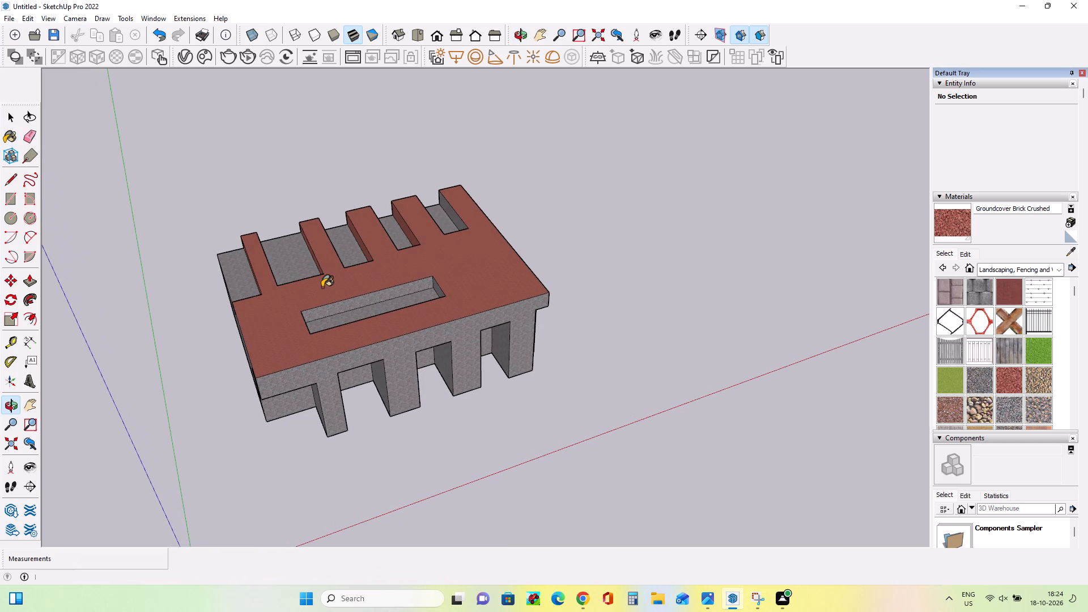
pyautogui.moveTo(393, 321); pyautogui.dragTo(387, 383, button='middle')
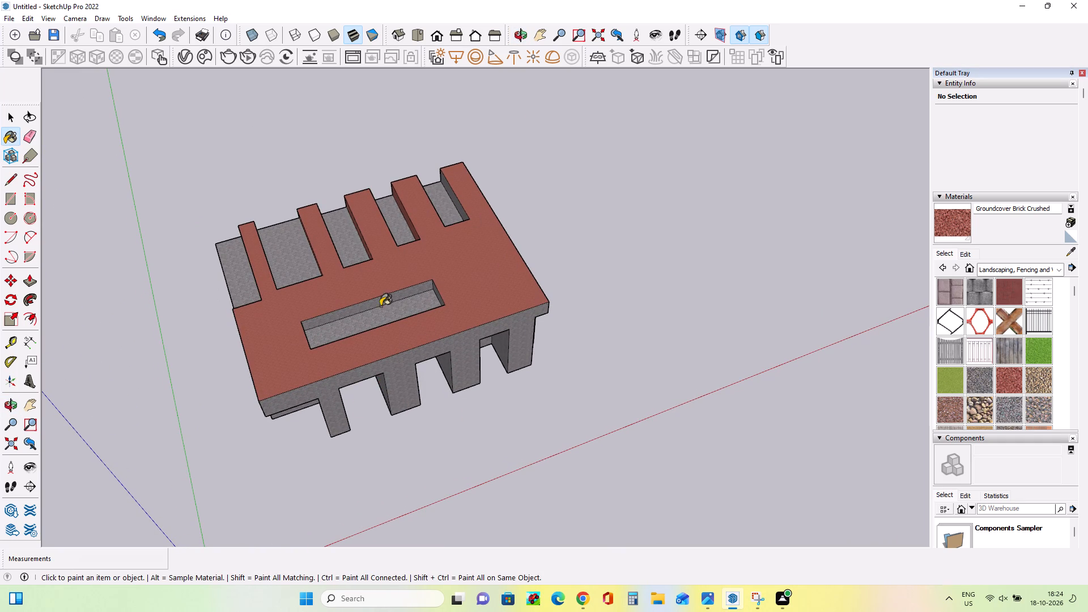
pyautogui.moveTo(356, 301); pyautogui.dragTo(376, 227, button='middle')
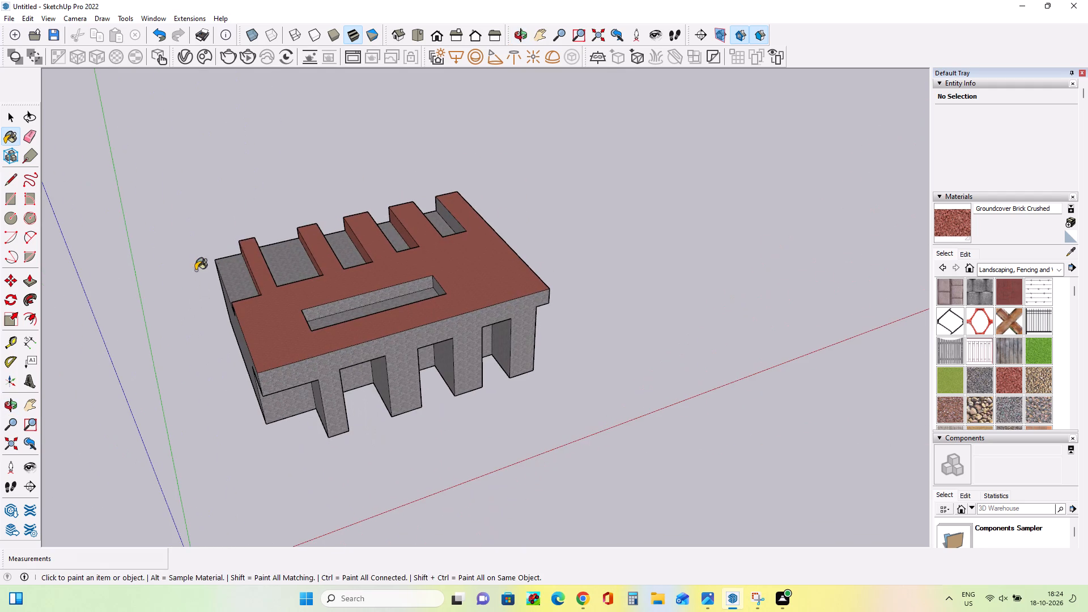
# Push/Pull the box's brick-painted top face upward by about 1' 1 3/16".
pyautogui.click(30, 286)
pyautogui.click(287, 339)
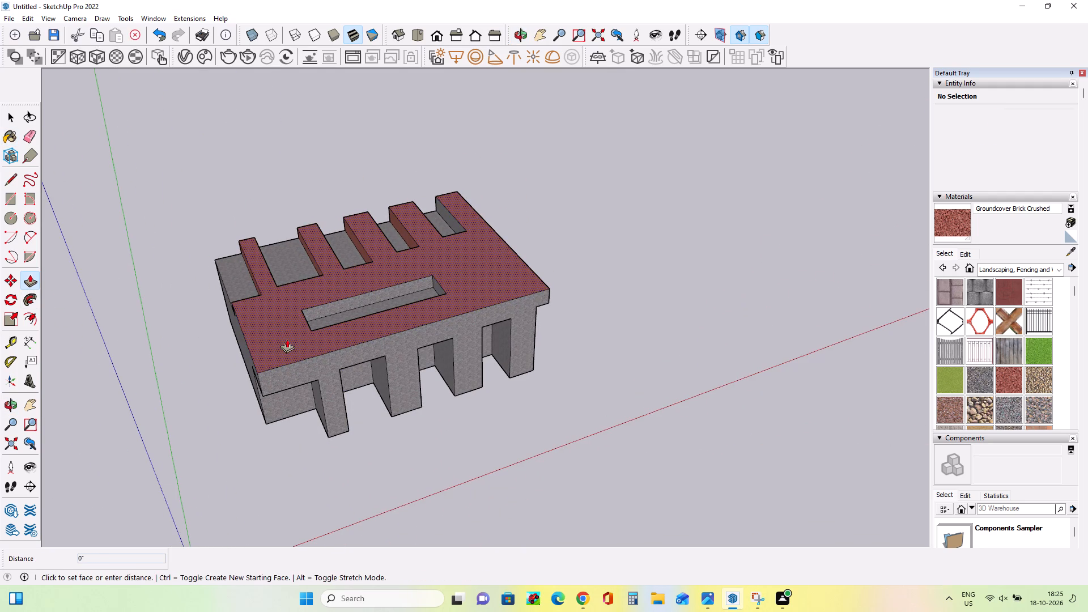
pyautogui.click(287, 334)
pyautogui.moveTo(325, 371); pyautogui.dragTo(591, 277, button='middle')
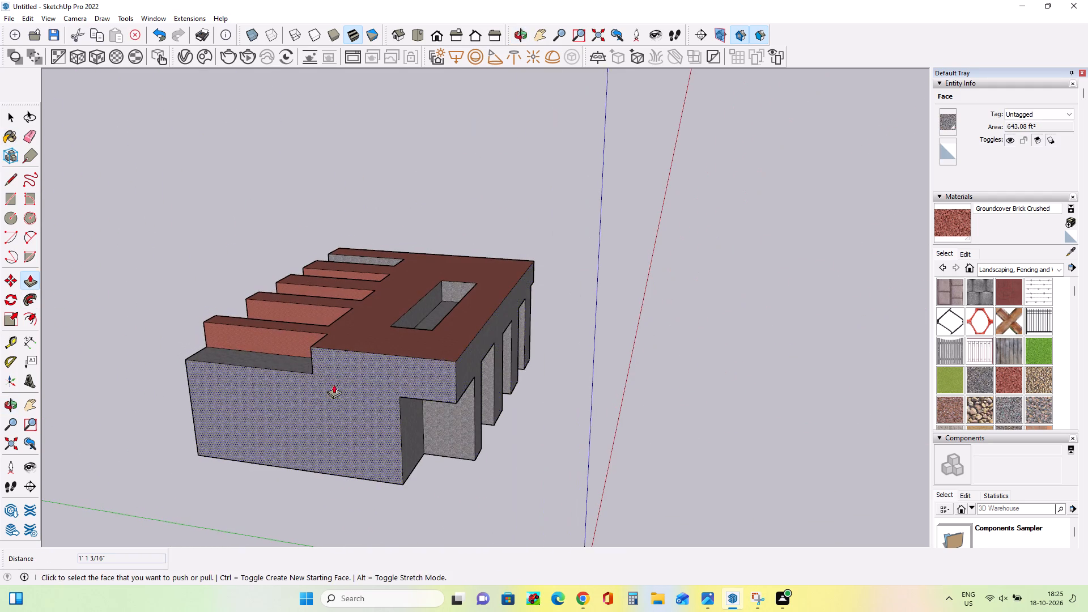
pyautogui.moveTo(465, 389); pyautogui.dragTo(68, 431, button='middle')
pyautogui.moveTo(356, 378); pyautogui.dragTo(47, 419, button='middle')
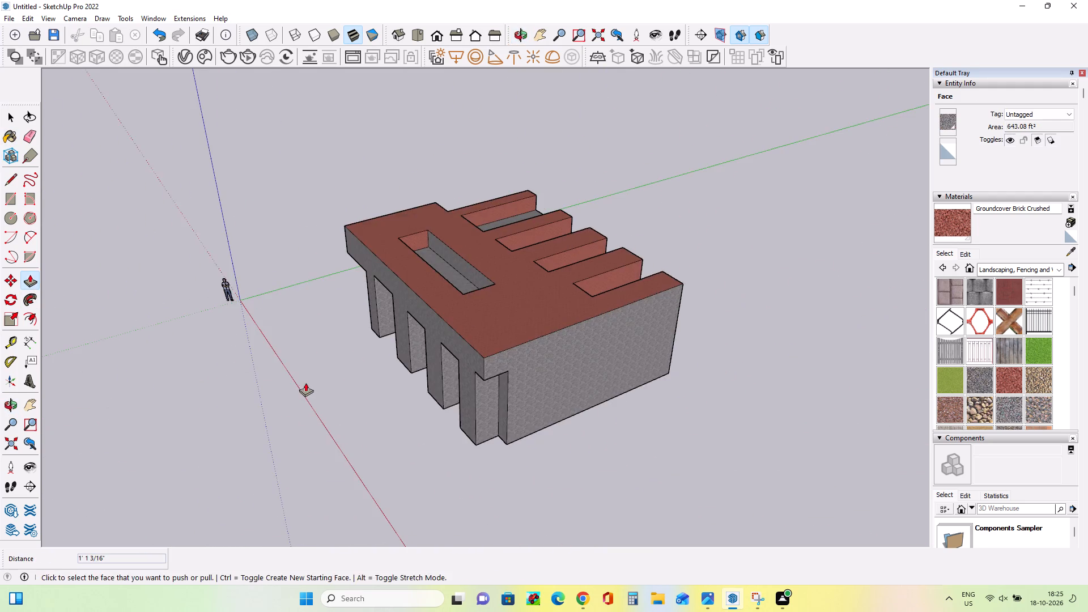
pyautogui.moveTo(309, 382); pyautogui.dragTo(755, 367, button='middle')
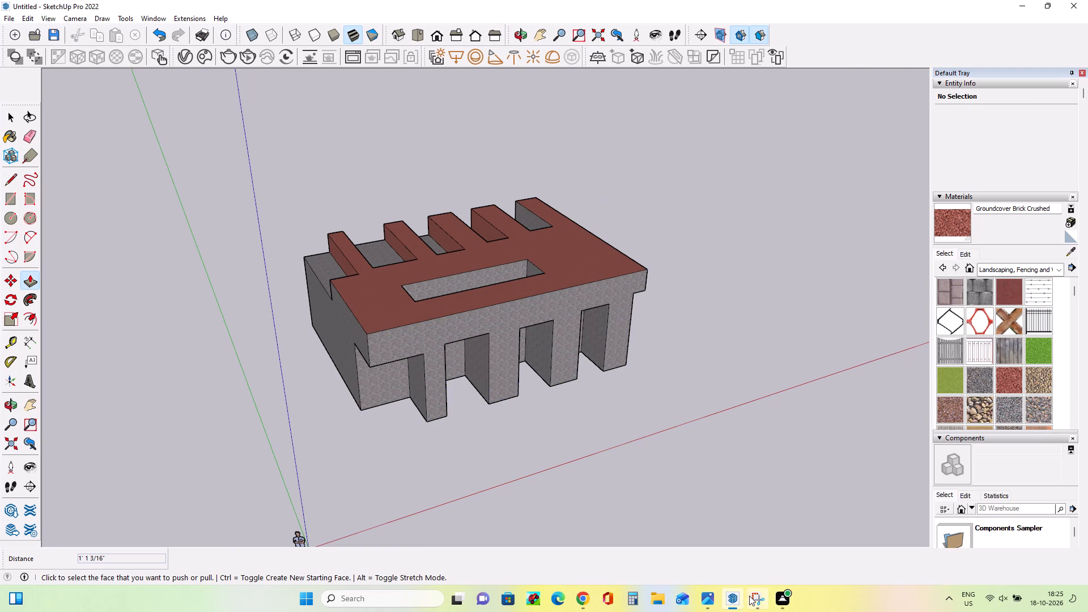
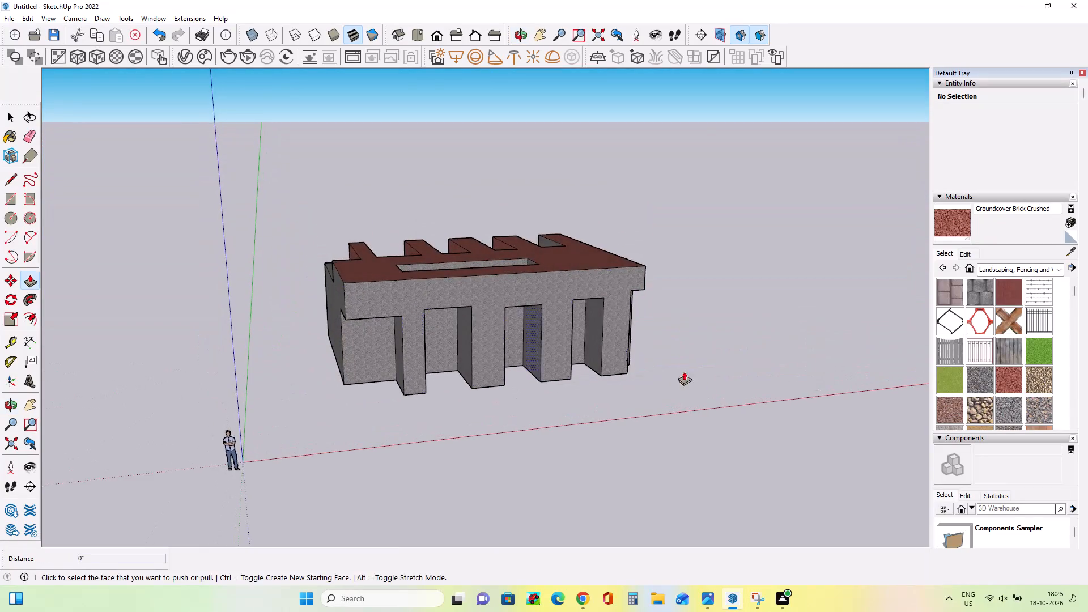
# Examine the painted recessed box from below, above and the sides, checking its legs, recesses and top face.
pyautogui.moveTo(699, 373); pyautogui.dragTo(695, 226, button='middle')
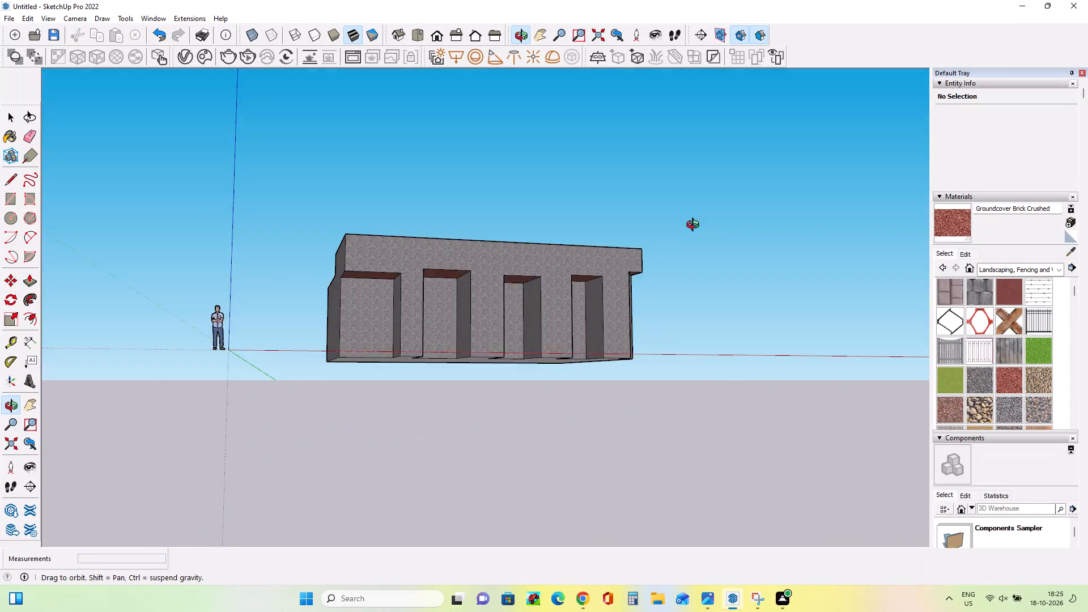
pyautogui.moveTo(695, 226); pyautogui.dragTo(711, 435, button='middle')
pyautogui.moveTo(670, 437); pyautogui.dragTo(648, 514, button='middle')
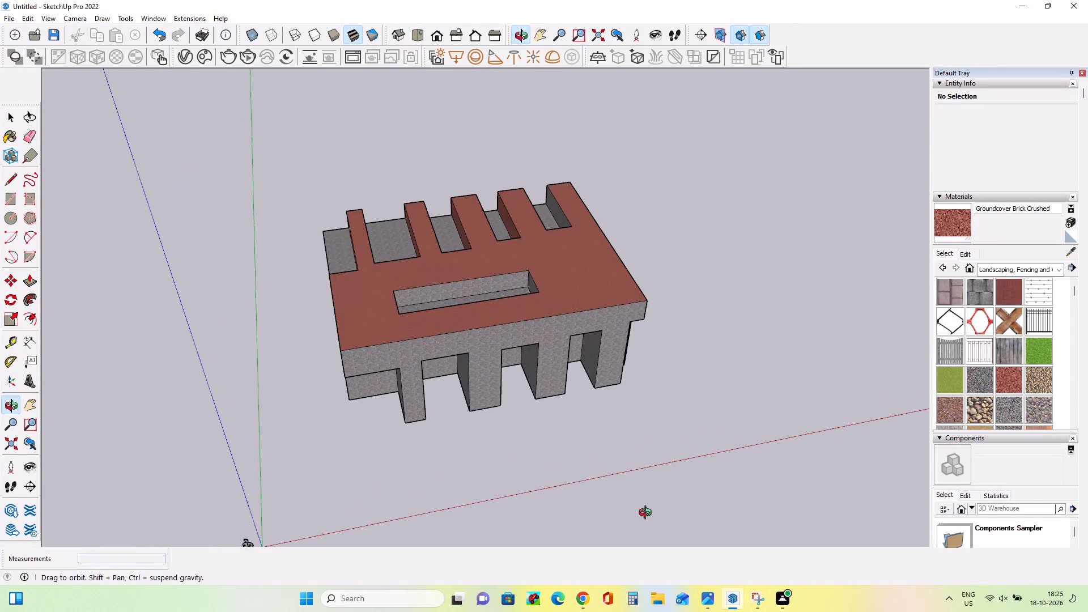
pyautogui.moveTo(648, 514); pyautogui.dragTo(648, 515, button='middle')
pyautogui.moveTo(486, 343); pyautogui.dragTo(506, 410, button='middle')
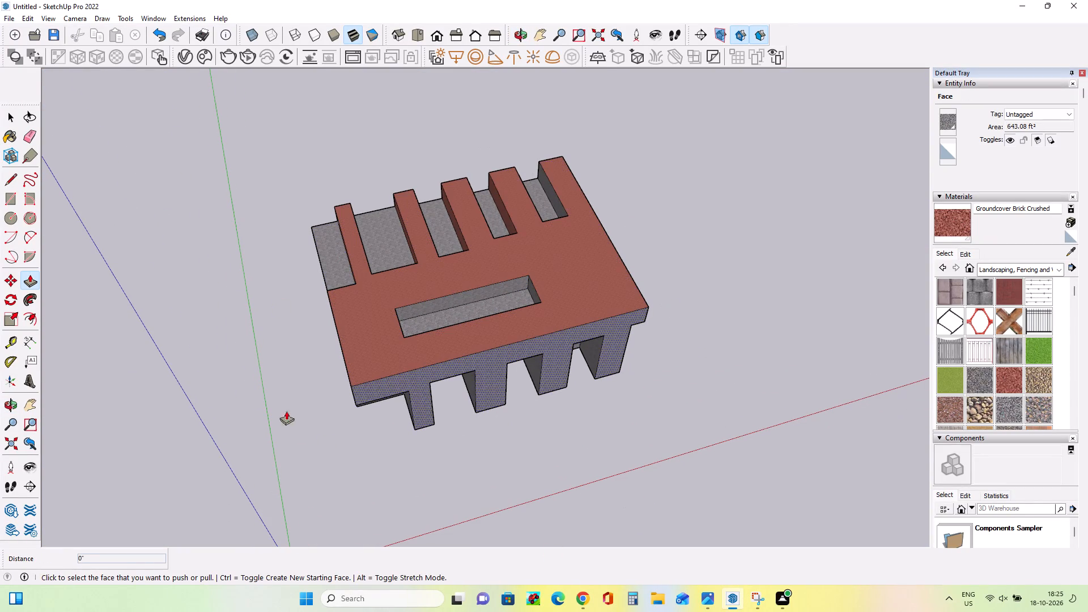
pyautogui.moveTo(454, 300); pyautogui.dragTo(128, 287, button='middle')
pyautogui.moveTo(508, 335); pyautogui.dragTo(475, 324, button='middle')
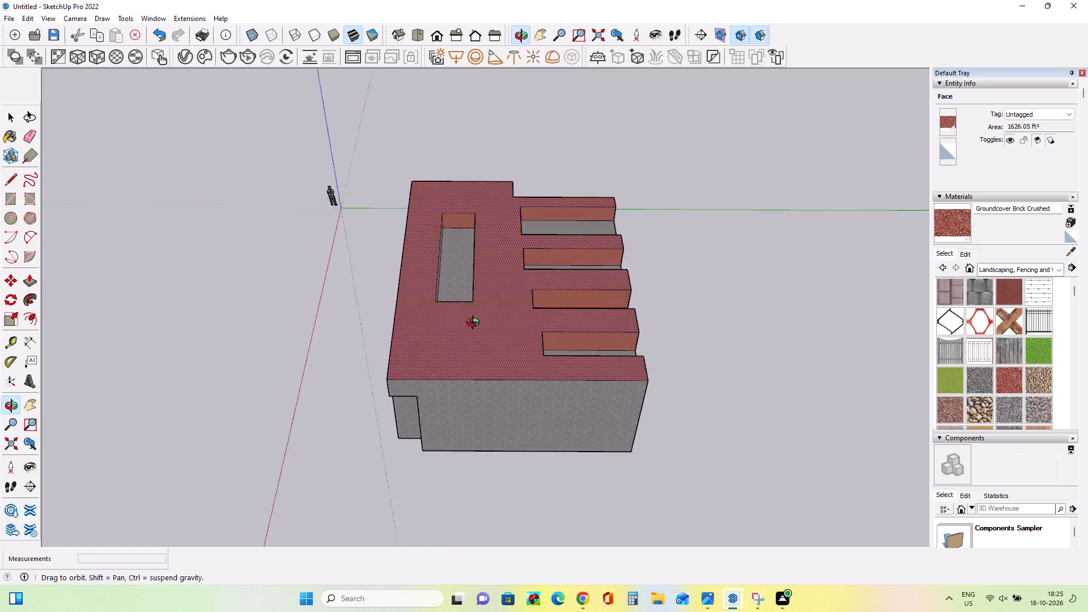
pyautogui.moveTo(475, 324); pyautogui.dragTo(669, 325, button='middle')
pyautogui.moveTo(341, 360); pyautogui.dragTo(422, 369, button='middle')
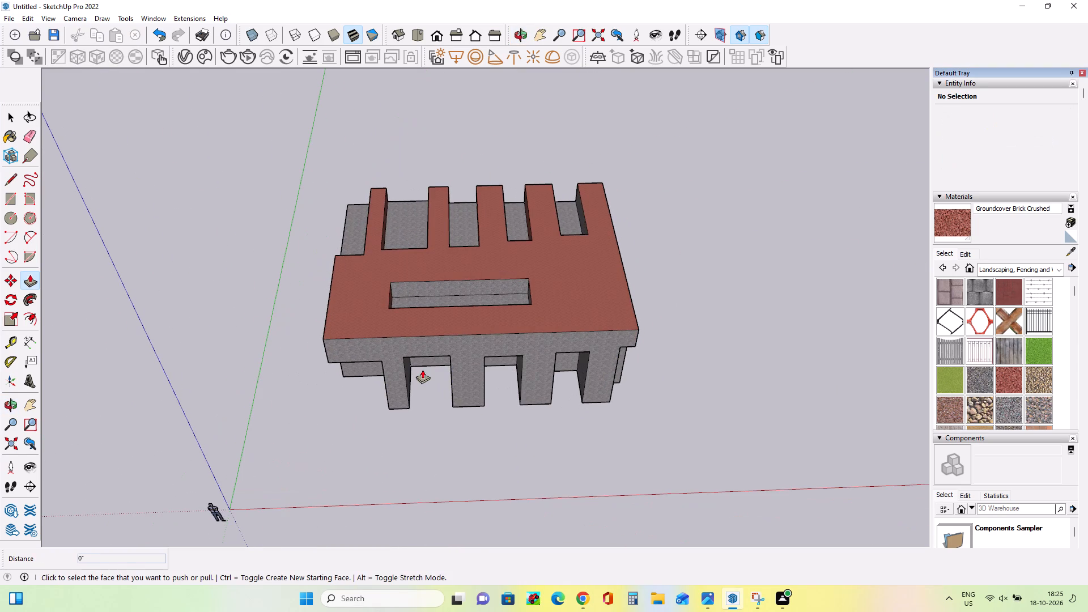
pyautogui.moveTo(458, 354); pyautogui.dragTo(491, 390, button='middle')
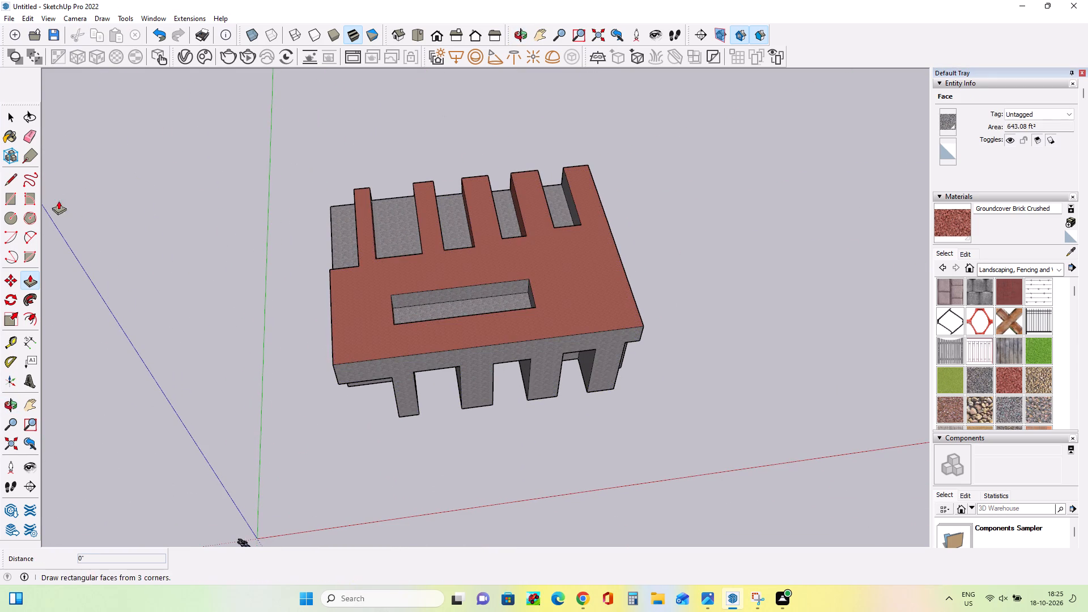
pyautogui.click(206, 224)
pyautogui.moveTo(274, 380); pyautogui.dragTo(295, 214, button='middle')
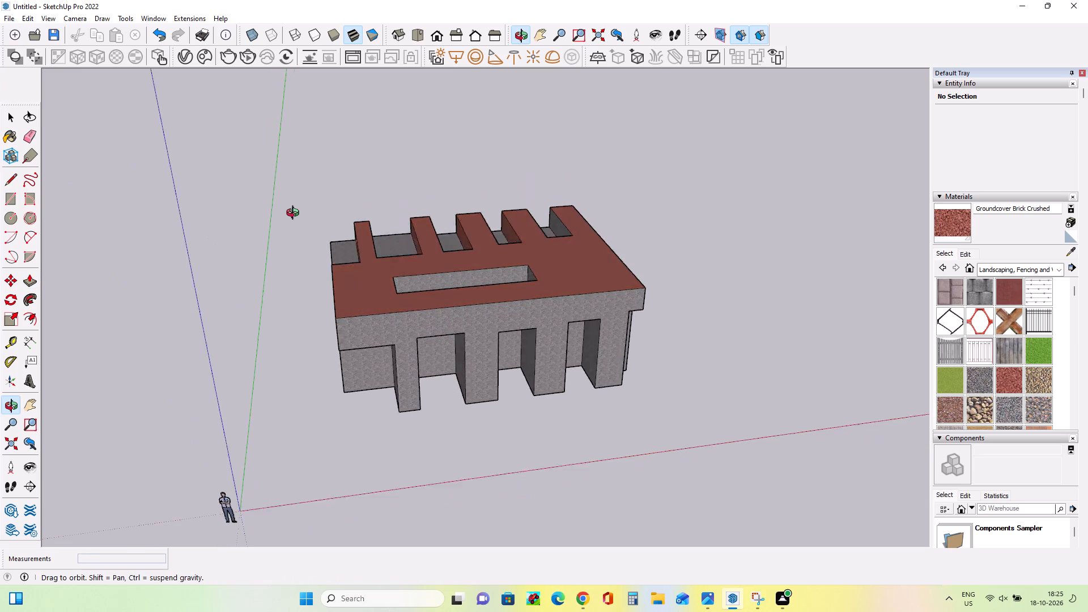
pyautogui.moveTo(295, 214); pyautogui.dragTo(97, 257, button='middle')
# Draw a large rectangle on the ground along the red axis beside the painted box.
pyautogui.scroll(-11, 93, 273)
pyautogui.moveTo(351, 359); pyautogui.dragTo(531, 407, button='middle')
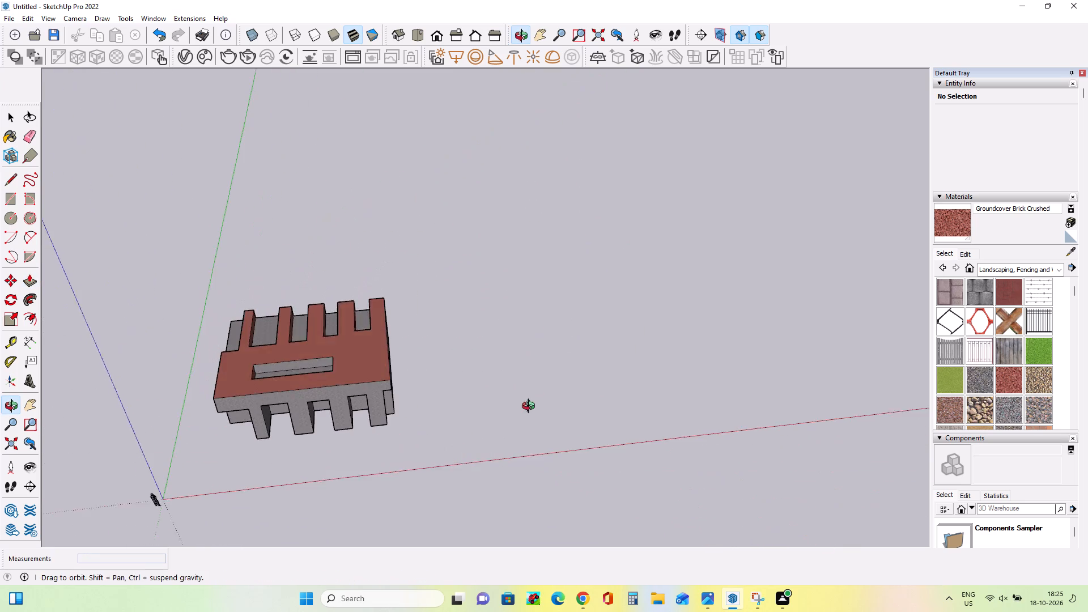
pyautogui.moveTo(531, 407); pyautogui.dragTo(532, 401, button='middle')
pyautogui.scroll(-1, 532, 401)
pyautogui.click(11, 205)
pyautogui.moveTo(437, 389); pyautogui.dragTo(648, 296)
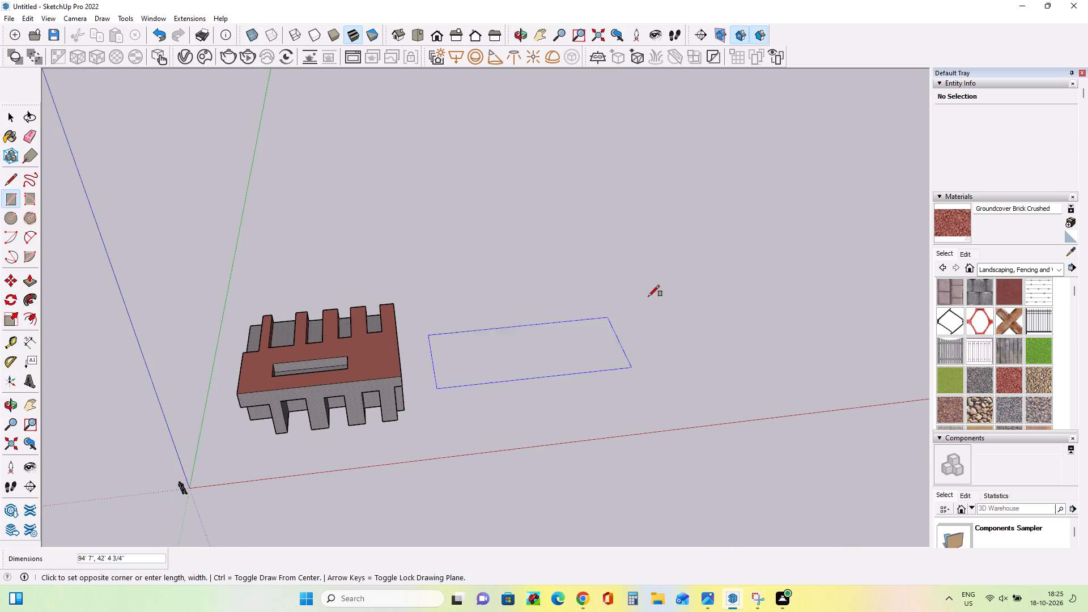
pyautogui.moveTo(648, 296); pyautogui.dragTo(657, 294)
pyautogui.click(657, 294)
# Draw a rectangle about 26' 6" by 19' 5" inside the large rectangle's far back corner.
pyautogui.click(660, 290)
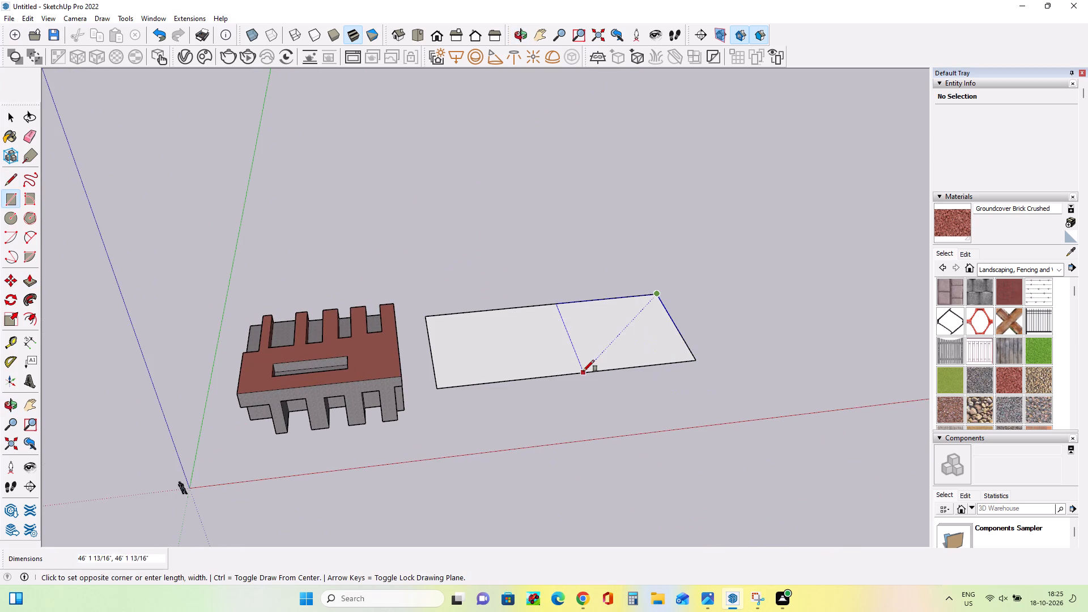
pyautogui.click(634, 335)
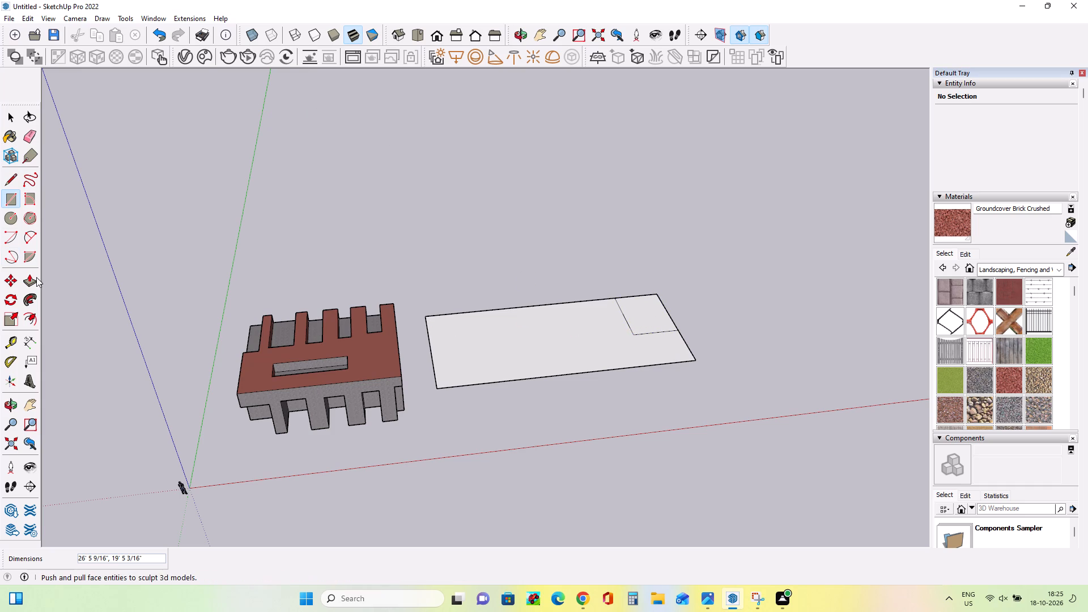
# Push/Pull the large rectangle's L-shaped face up about 34' 6", leaving the corner rectangle out.
pyautogui.click(37, 279)
pyautogui.moveTo(452, 347); pyautogui.dragTo(453, 341)
pyautogui.click(490, 348)
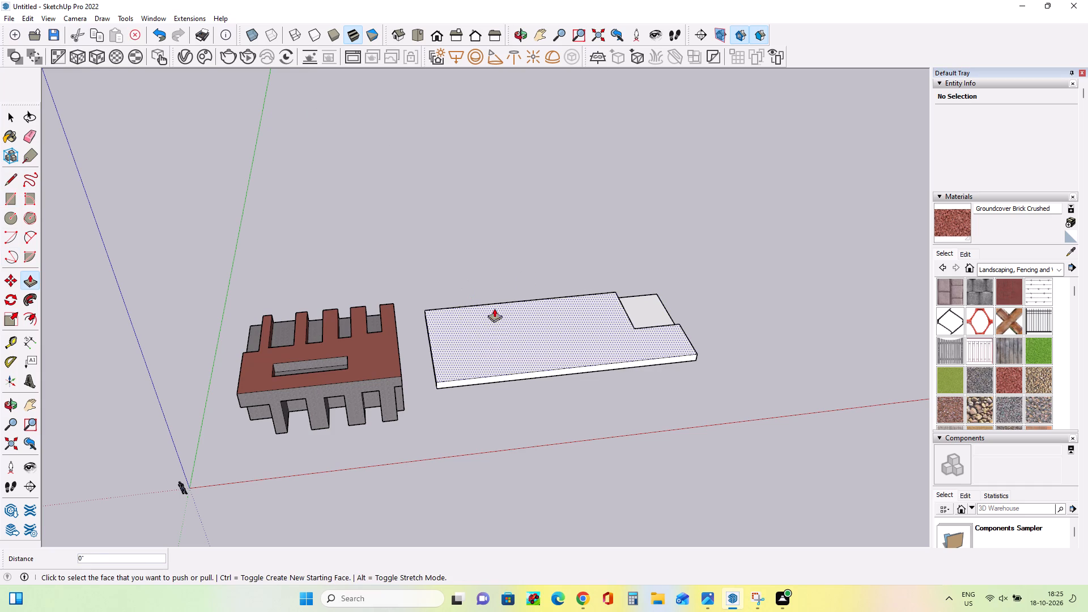
pyautogui.click(515, 348)
pyautogui.click(506, 287)
# Push/Pull the corner rectangle up about 34' 6" so it is level with the new block's top.
pyautogui.moveTo(687, 316); pyautogui.dragTo(601, 337, button='middle')
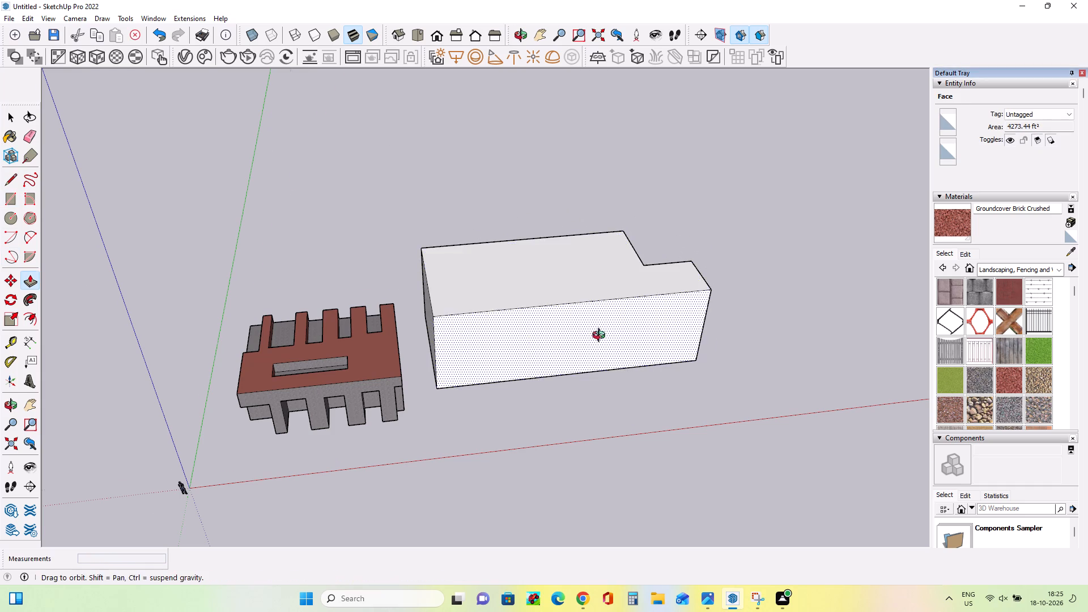
pyautogui.moveTo(601, 337); pyautogui.dragTo(101, 337, button='middle')
pyautogui.click(504, 535)
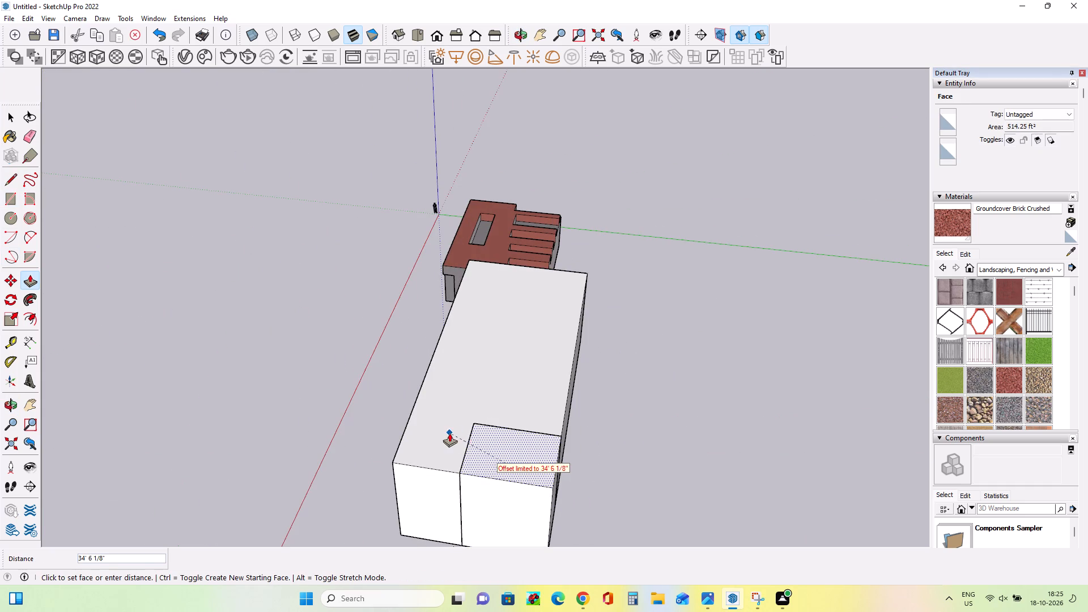
pyautogui.click(449, 433)
# Draw four adjoining rectangles across the block's top face, the last two about 28' 4" by 17' 6" and 26' by 17' 10".
pyautogui.moveTo(248, 433); pyautogui.dragTo(814, 436, button='middle')
pyautogui.moveTo(326, 286); pyautogui.dragTo(372, 369, button='middle')
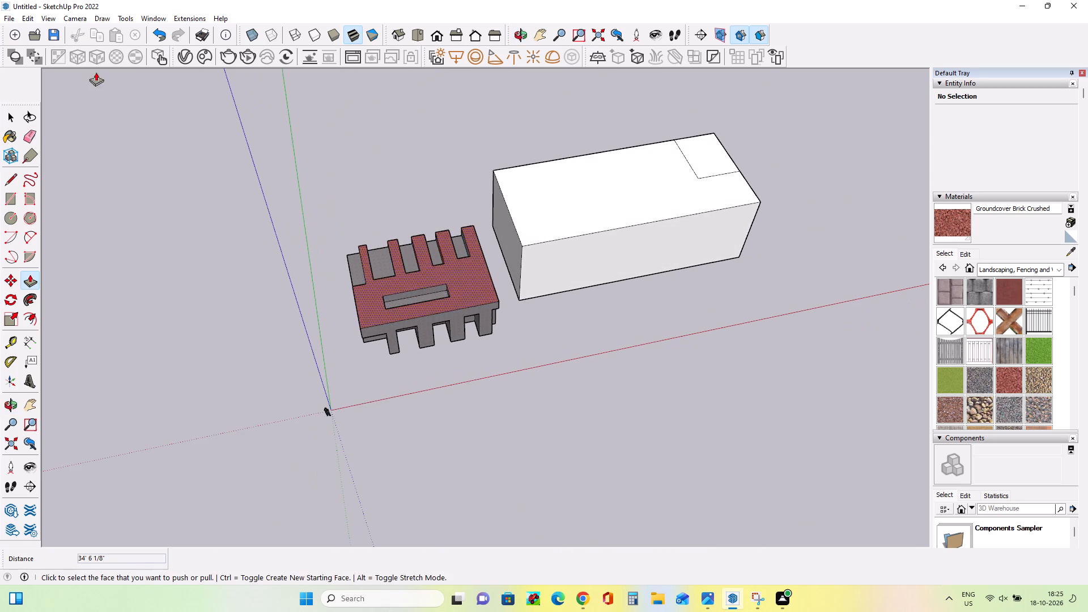
pyautogui.click(11, 203)
pyautogui.click(505, 198)
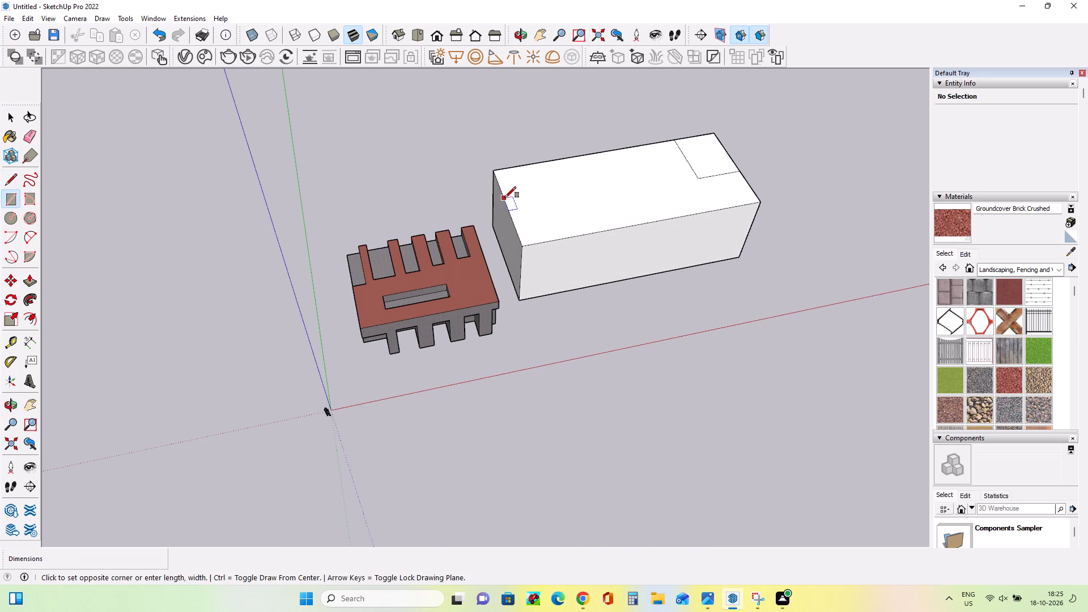
pyautogui.click(571, 208)
pyautogui.click(563, 188)
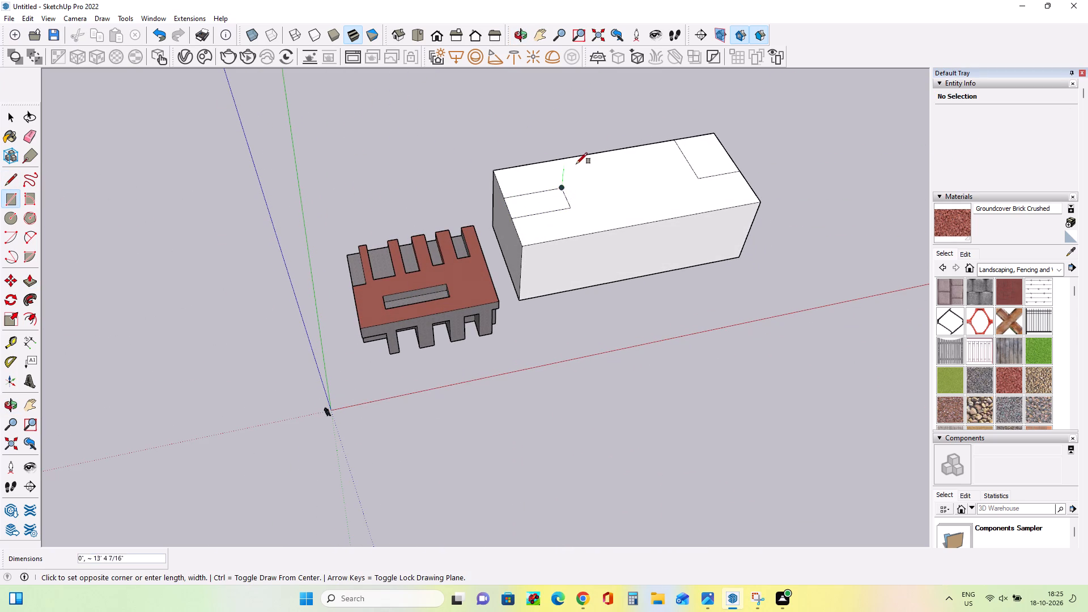
pyautogui.click(585, 160)
pyautogui.click(596, 181)
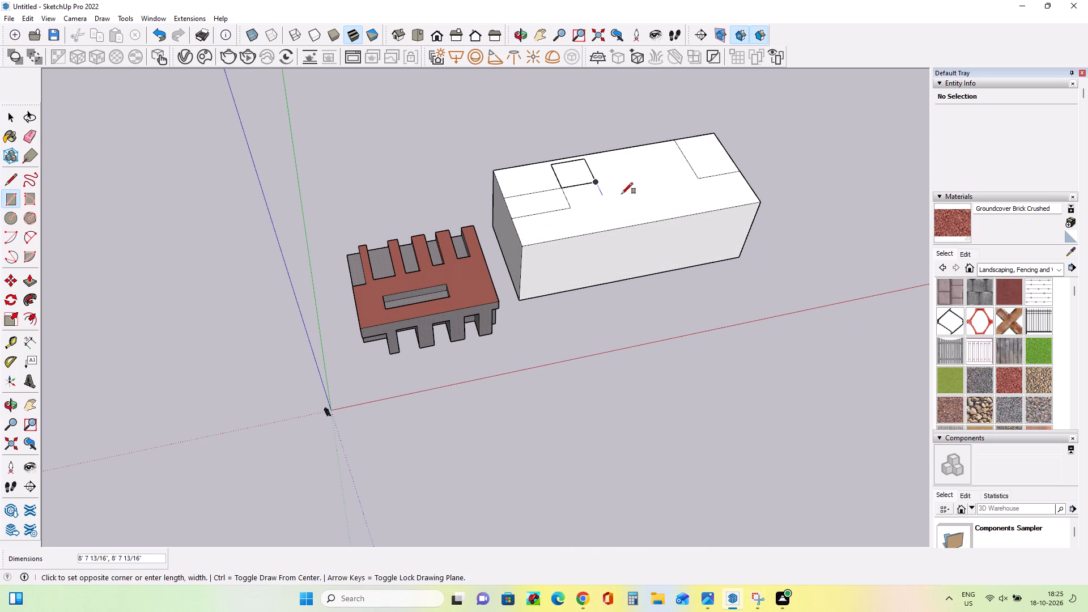
pyautogui.click(657, 222)
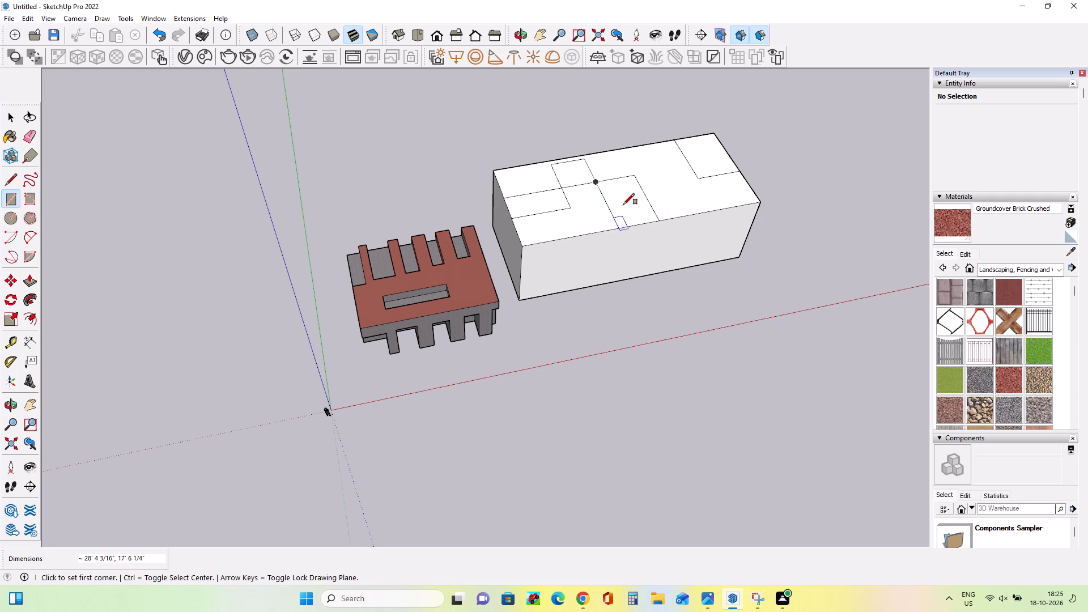
pyautogui.click(634, 174)
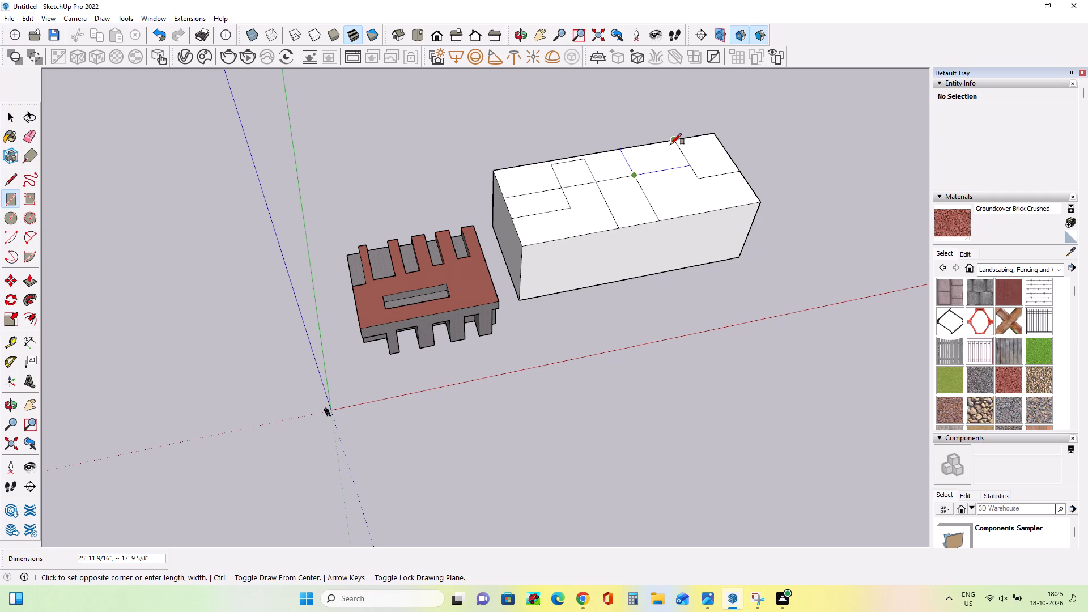
pyautogui.click(670, 144)
# Push/Pull down the block's back top area about 5' 11", the near front area, and the far front area about 8' 7".
pyautogui.click(27, 279)
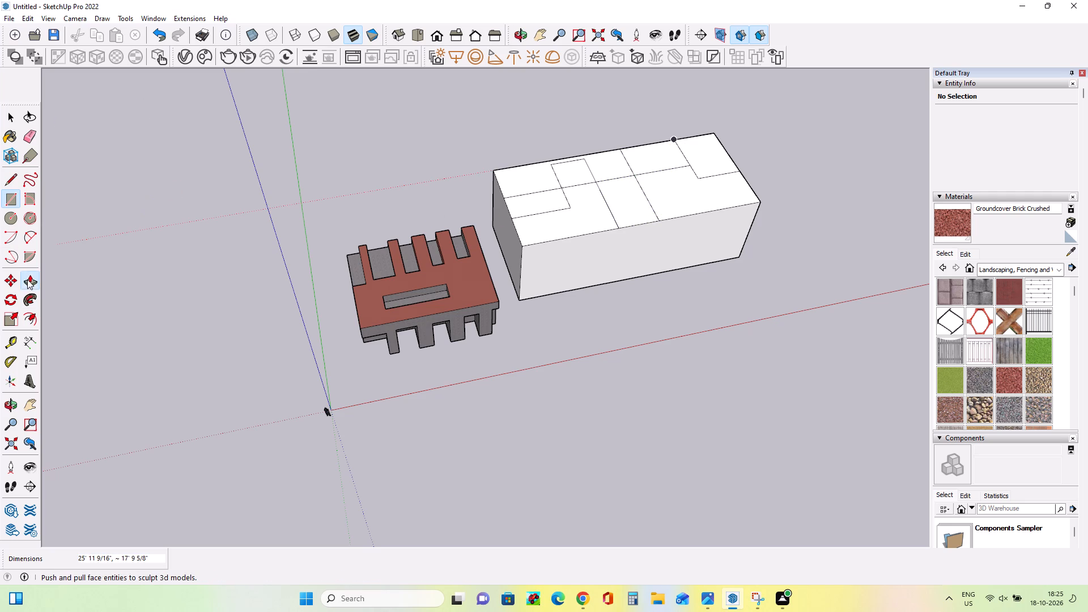
pyautogui.click(534, 177)
pyautogui.click(534, 187)
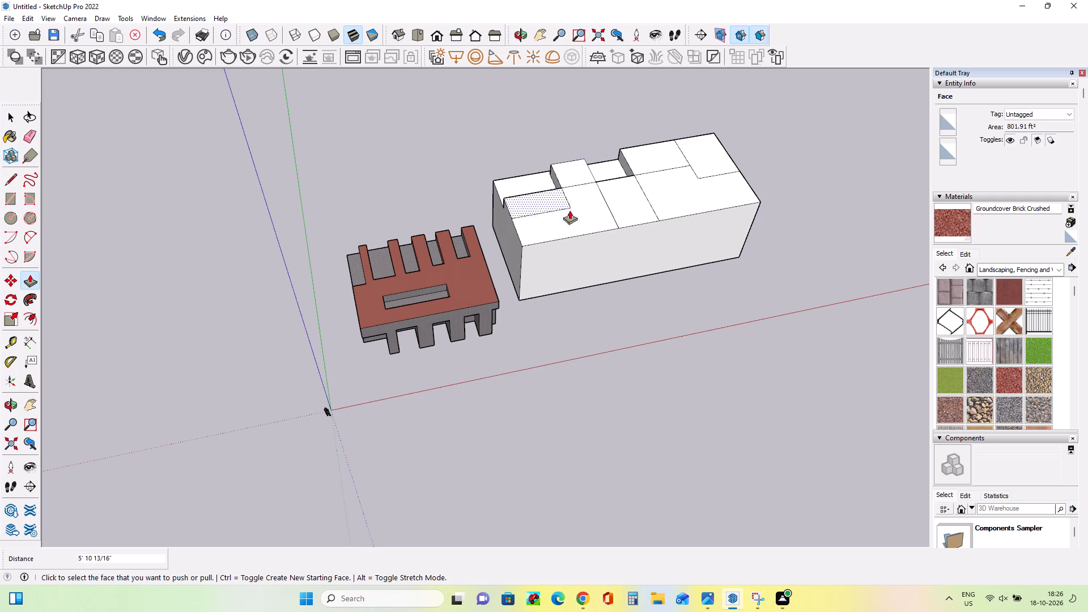
pyautogui.click(593, 226)
pyautogui.click(577, 219)
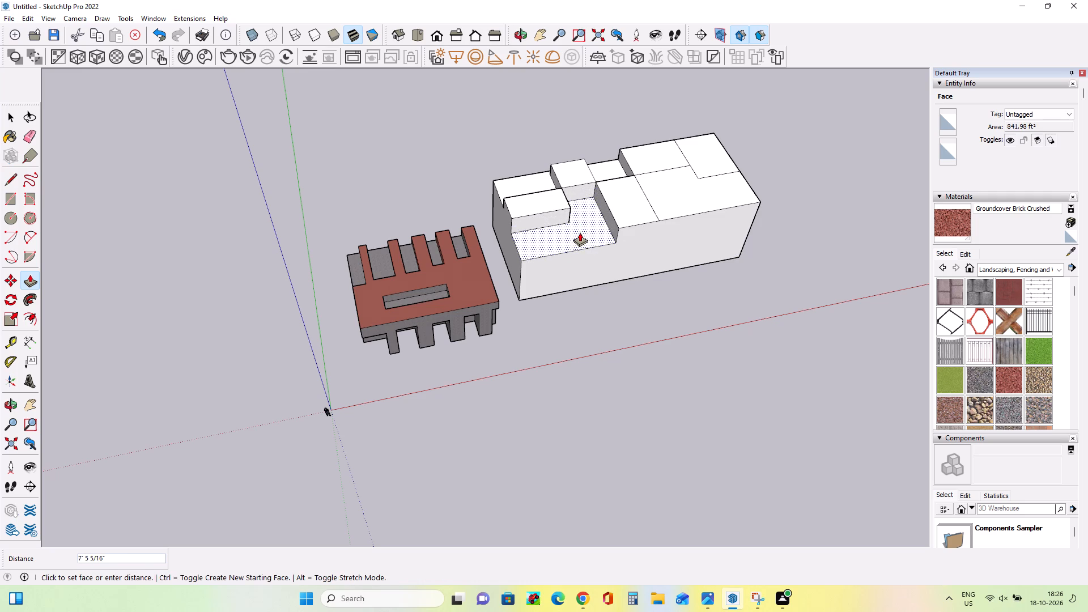
pyautogui.click(580, 232)
pyautogui.click(681, 203)
pyautogui.click(687, 220)
# Paint the tops of the raised near-end rectangle and the raised middle front strip with Fencing Railing Metal.
pyautogui.moveTo(662, 235); pyautogui.dragTo(661, 235, button='middle')
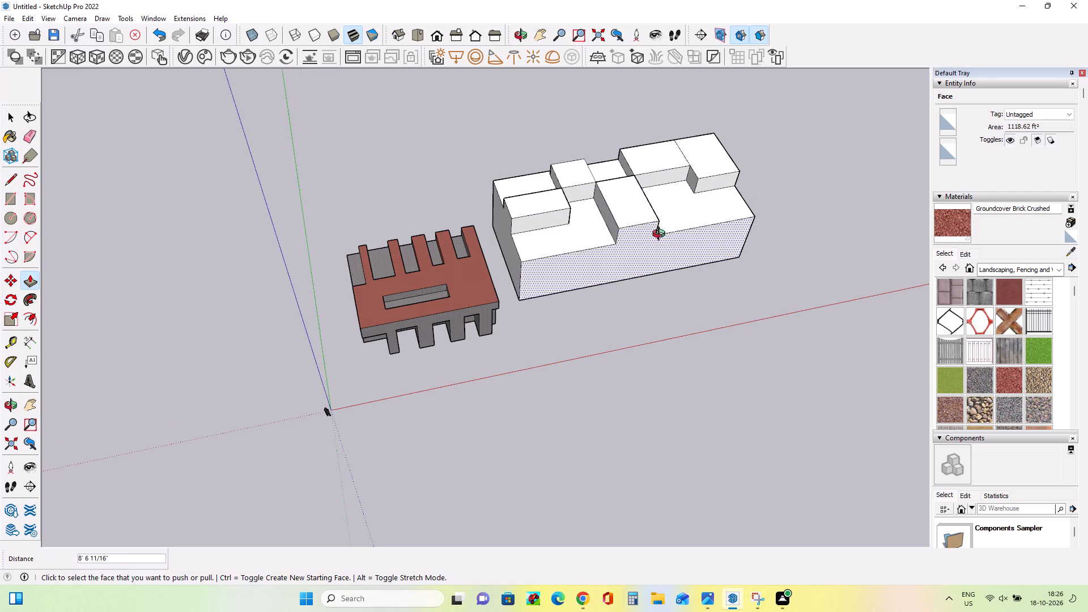
pyautogui.moveTo(661, 235); pyautogui.dragTo(745, 328, button='middle')
pyautogui.moveTo(565, 229); pyautogui.dragTo(569, 258, button='middle')
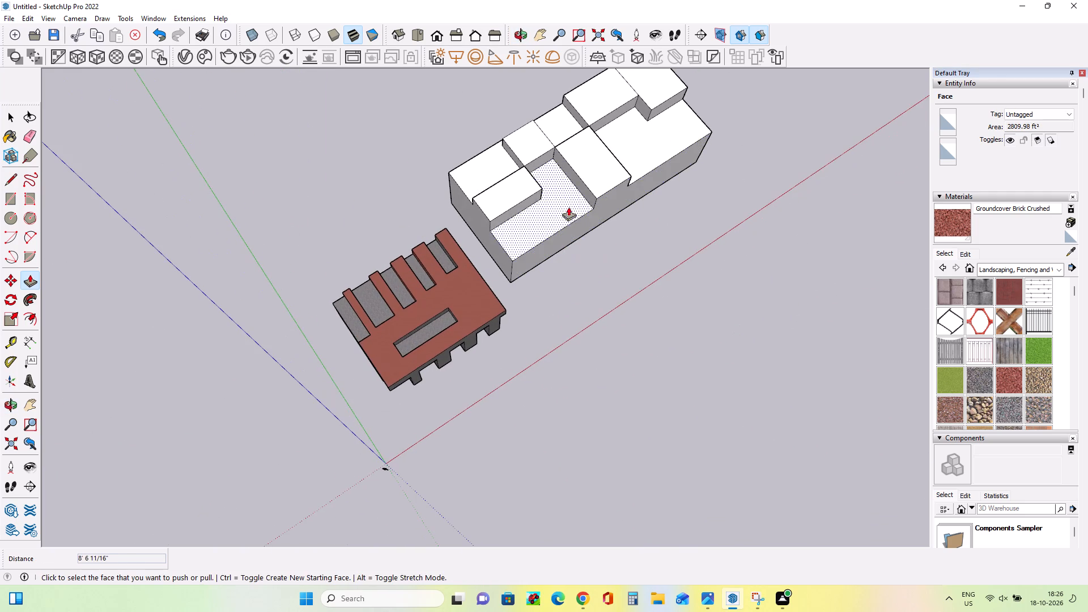
pyautogui.click(988, 354)
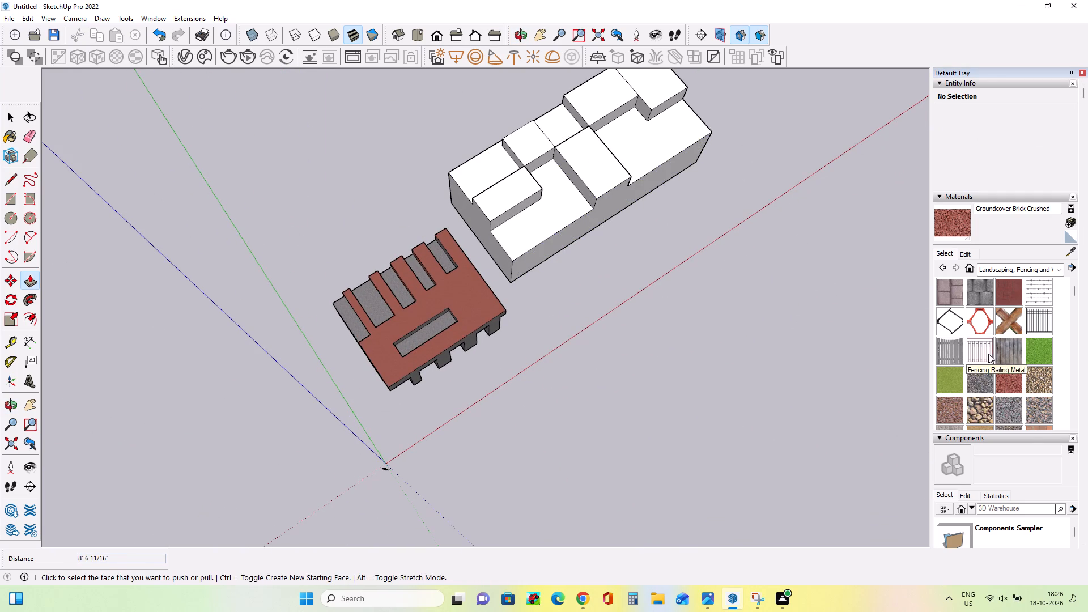
pyautogui.click(501, 188)
pyautogui.click(528, 148)
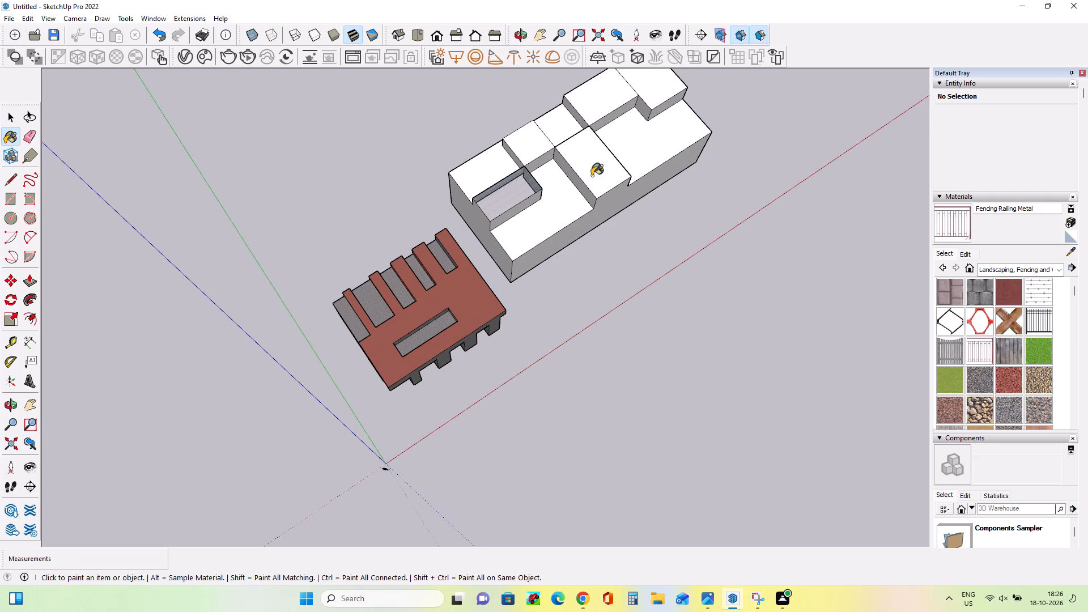
pyautogui.click(593, 171)
pyautogui.click(509, 137)
pyautogui.click(531, 144)
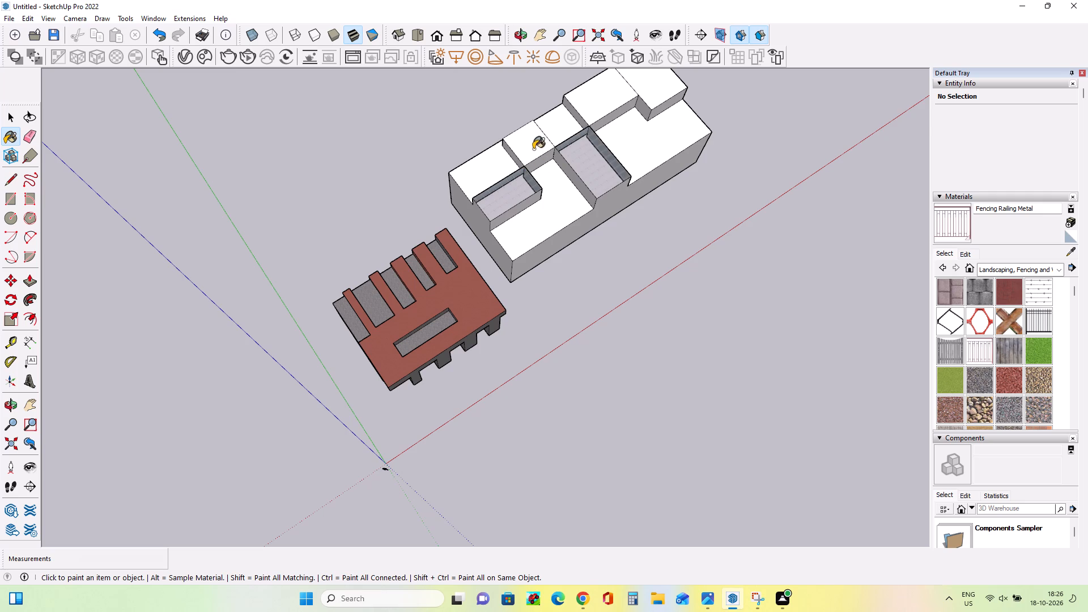
# Examine the railing-painted tops and the inside of the block through them, from low and high angles and up close.
pyautogui.moveTo(516, 235); pyautogui.dragTo(618, 54, button='middle')
pyautogui.scroll(5, 478, 216)
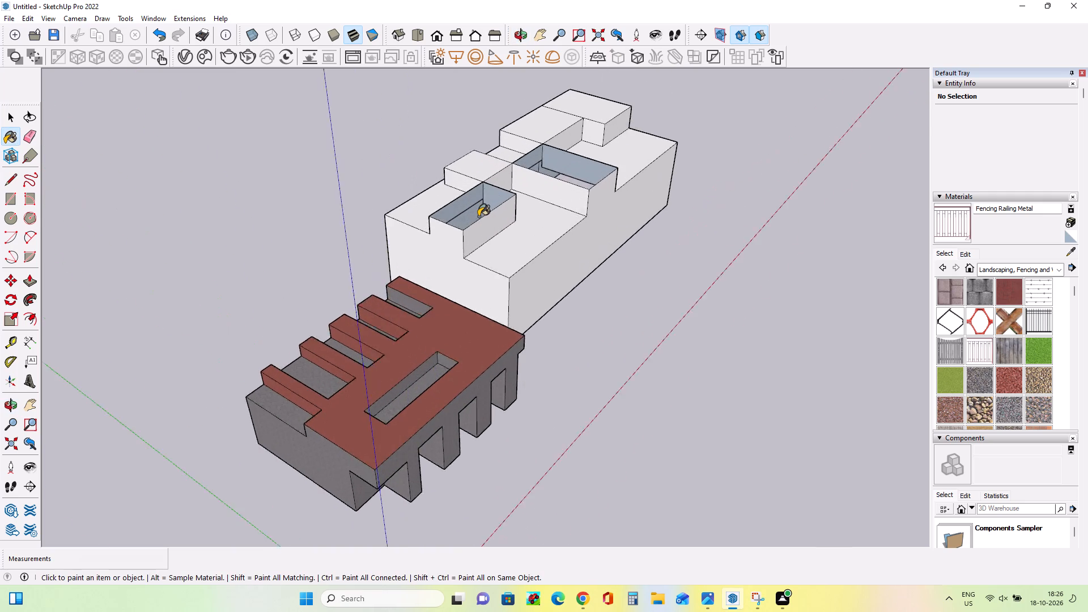
pyautogui.scroll(6, 478, 216)
pyautogui.moveTo(496, 237); pyautogui.dragTo(199, 283, button='middle')
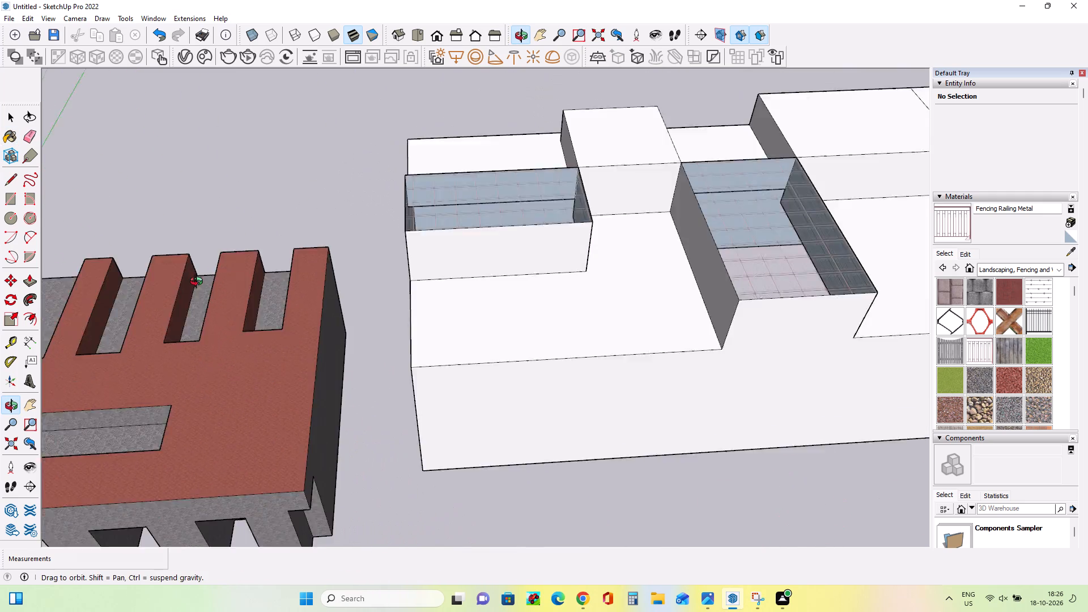
pyautogui.moveTo(199, 283); pyautogui.dragTo(320, 459, button='middle')
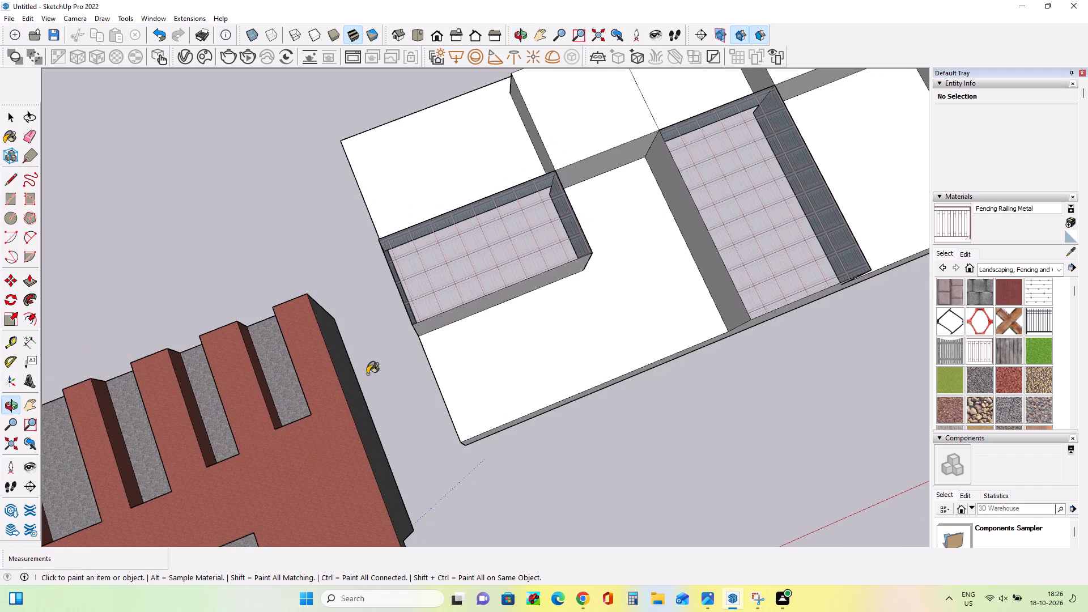
pyautogui.scroll(7, 473, 246)
pyautogui.scroll(1, 423, 333)
pyautogui.moveTo(423, 333); pyautogui.dragTo(393, 219, button='middle')
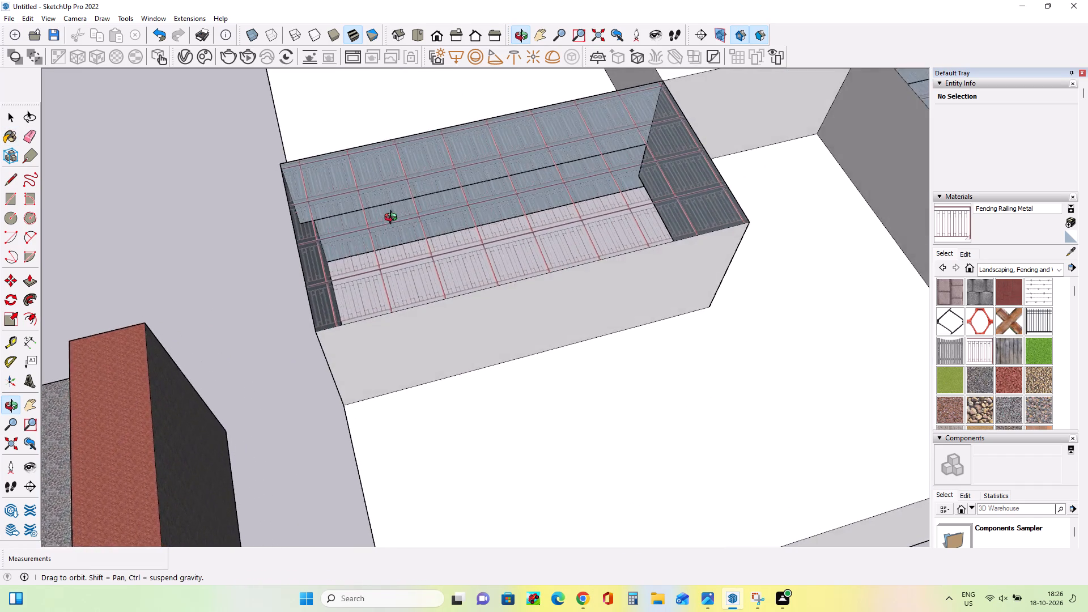
pyautogui.moveTo(393, 219); pyautogui.dragTo(406, 302, button='middle')
pyautogui.scroll(-9, 406, 302)
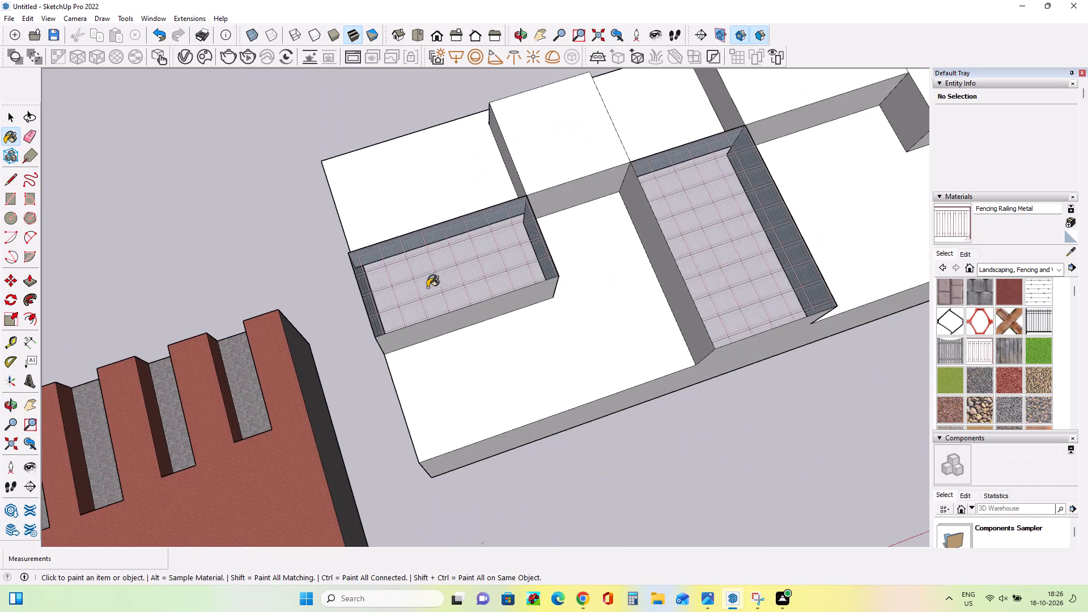
pyautogui.scroll(-2, 427, 287)
# Paint the top of the raised back square between the two railing-painted faces with Fencing Railing Metal.
pyautogui.click(549, 144)
pyautogui.click(549, 156)
pyautogui.click(541, 182)
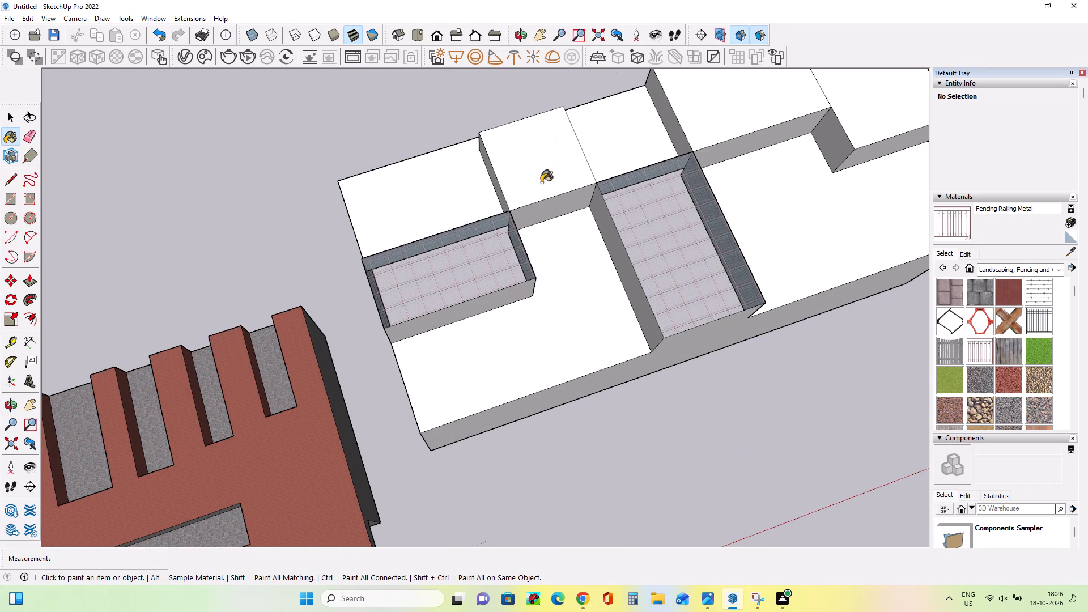
pyautogui.click(527, 195)
pyautogui.click(248, 120)
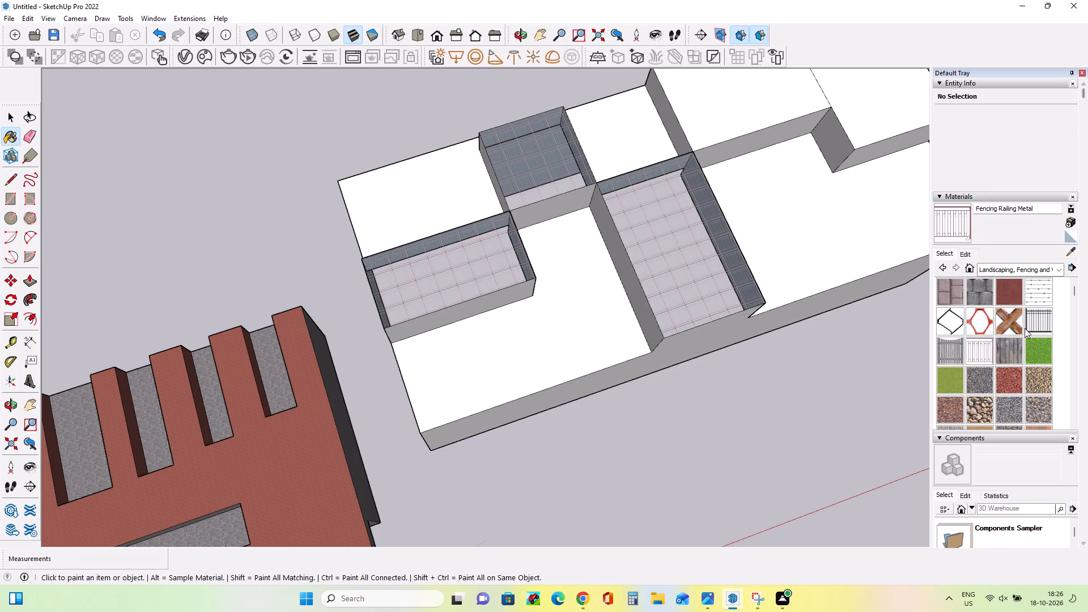
# Paint all the remaining white top areas of the stepped block, back, front and far end, with Fencing Picket Concave.
pyautogui.click(974, 352)
pyautogui.click(951, 355)
pyautogui.click(593, 138)
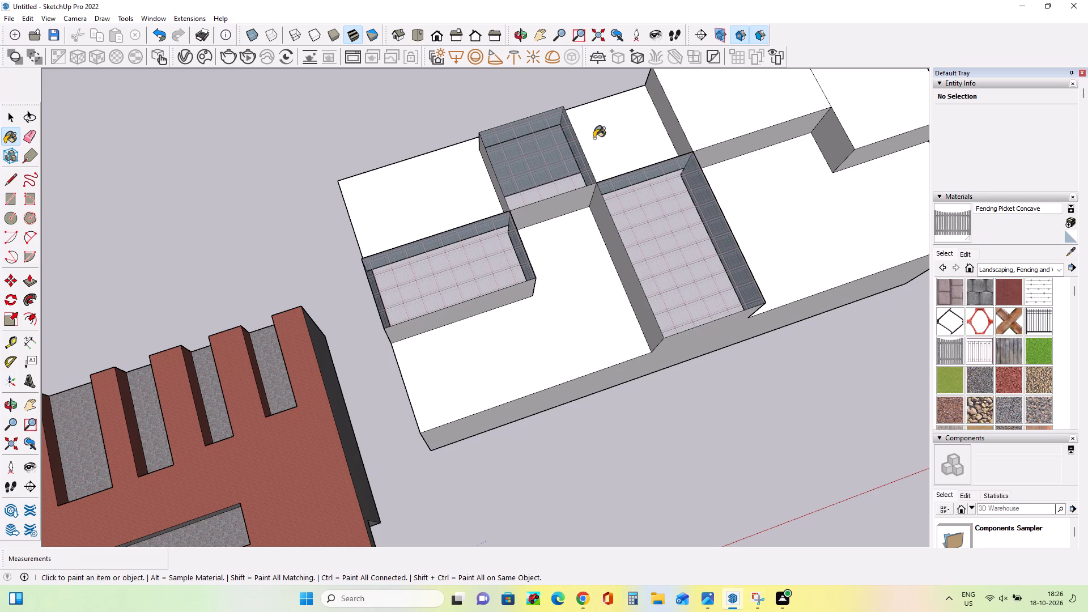
pyautogui.click(719, 108)
pyautogui.moveTo(795, 252); pyautogui.dragTo(549, 56, button='middle')
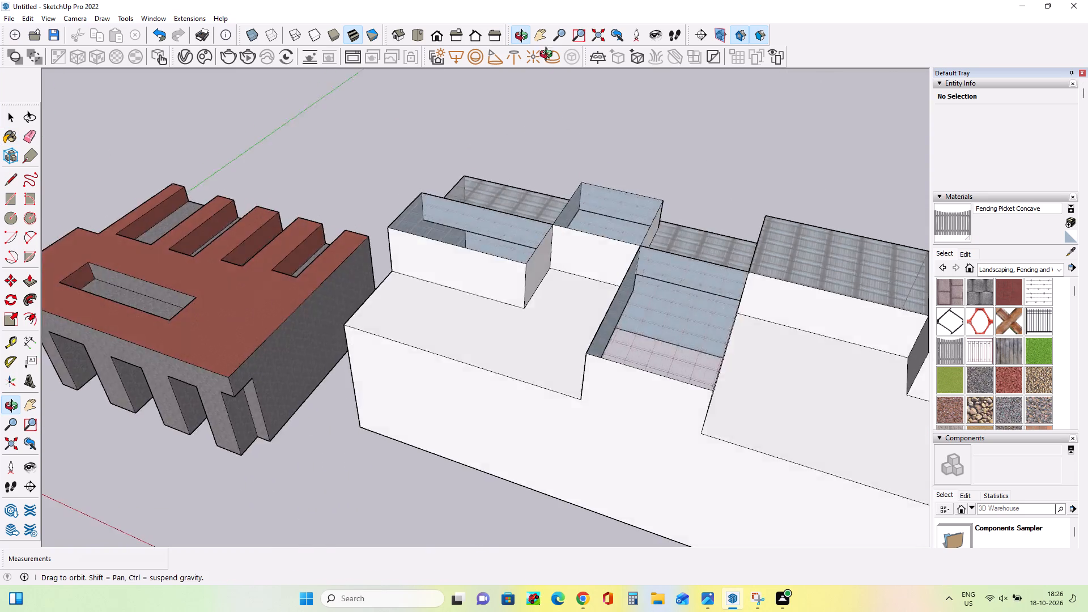
pyautogui.moveTo(549, 56); pyautogui.dragTo(737, 291, button='middle')
pyautogui.click(496, 336)
pyautogui.click(750, 290)
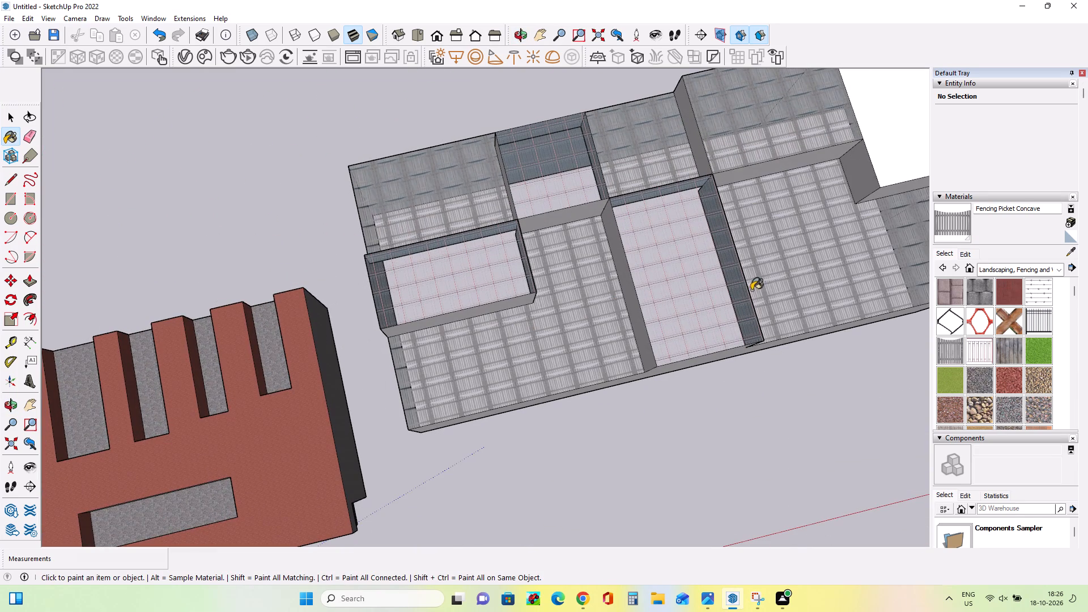
pyautogui.click(890, 116)
# Examine both painted blocks from ground level, from the front and from high overhead angles.
pyautogui.scroll(-8, 433, 200)
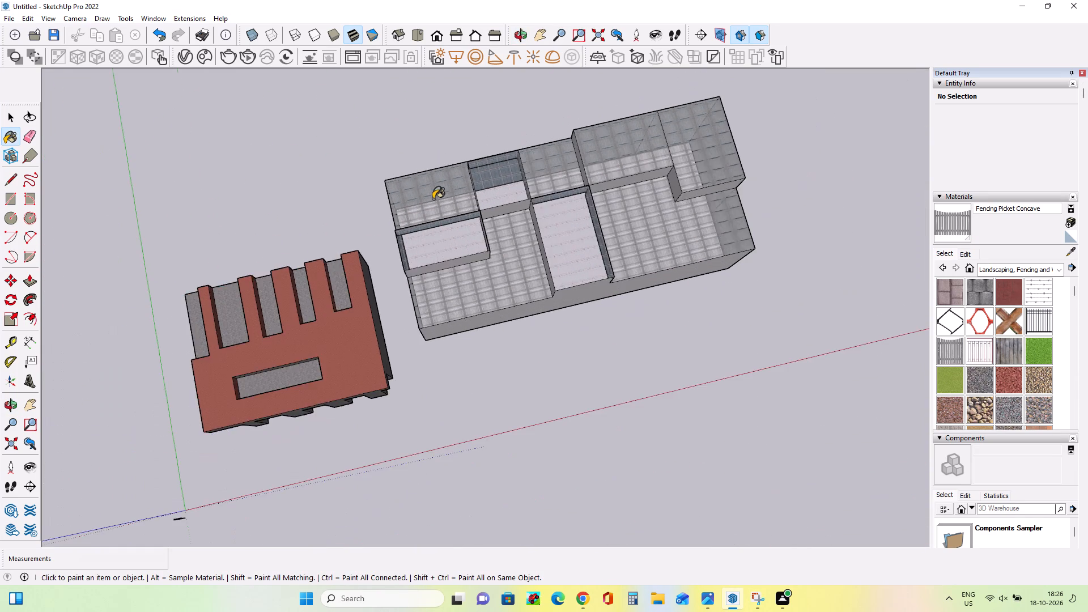
pyautogui.scroll(-3, 433, 199)
pyautogui.moveTo(573, 278); pyautogui.dragTo(547, 40, button='middle')
pyautogui.scroll(1, 550, 300)
pyautogui.moveTo(550, 296); pyautogui.dragTo(596, 69, button='middle')
pyautogui.middleClick(597, 68)
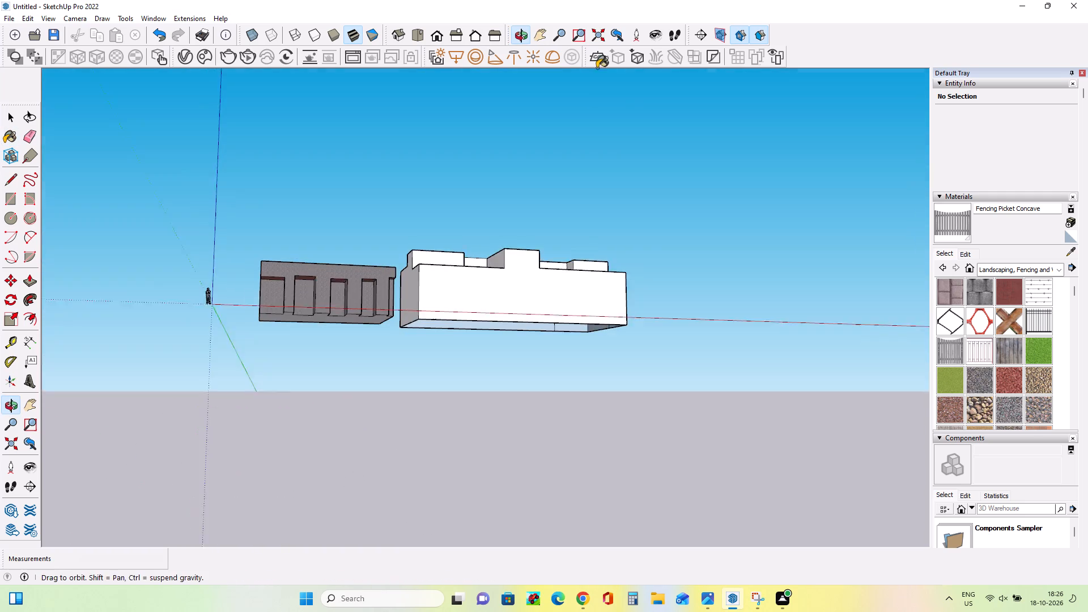
pyautogui.moveTo(555, 383); pyautogui.dragTo(508, 611, button='middle')
pyautogui.middleClick(506, 611)
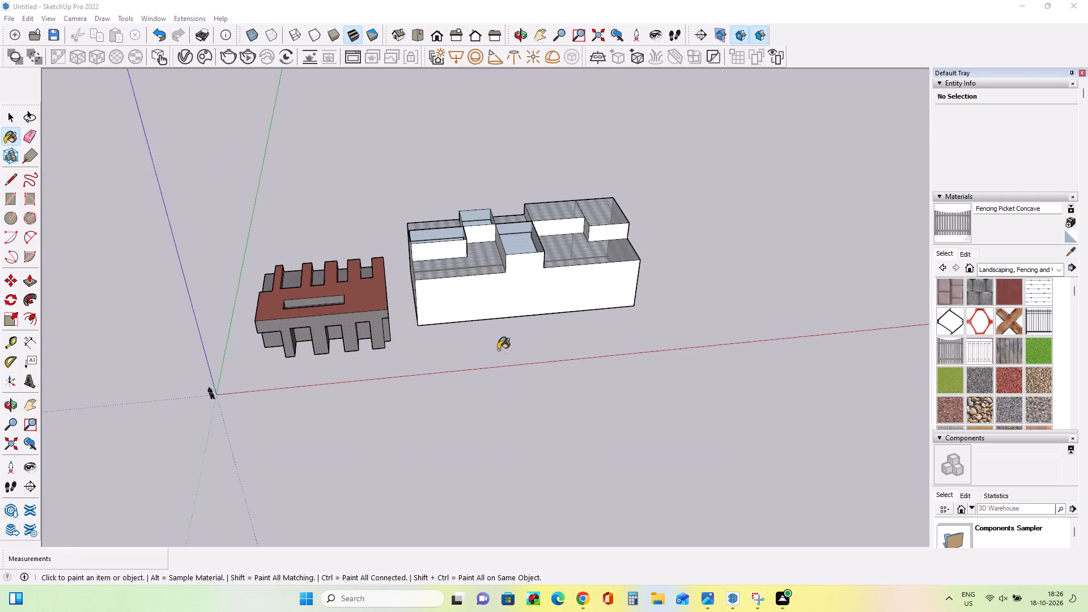
pyautogui.moveTo(500, 453); pyautogui.dragTo(538, 611, button='middle')
pyautogui.moveTo(397, 293); pyautogui.dragTo(590, 359, button='middle')
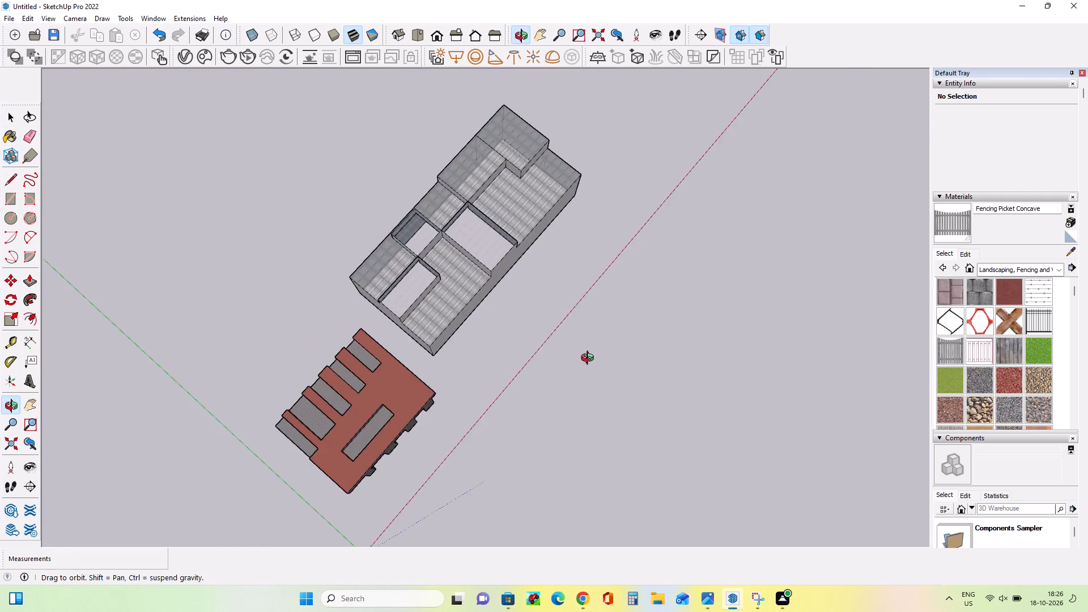
pyautogui.moveTo(590, 359); pyautogui.dragTo(698, 322, button='middle')
pyautogui.middleClick(698, 322)
pyautogui.moveTo(698, 322); pyautogui.dragTo(575, 352, button='middle')
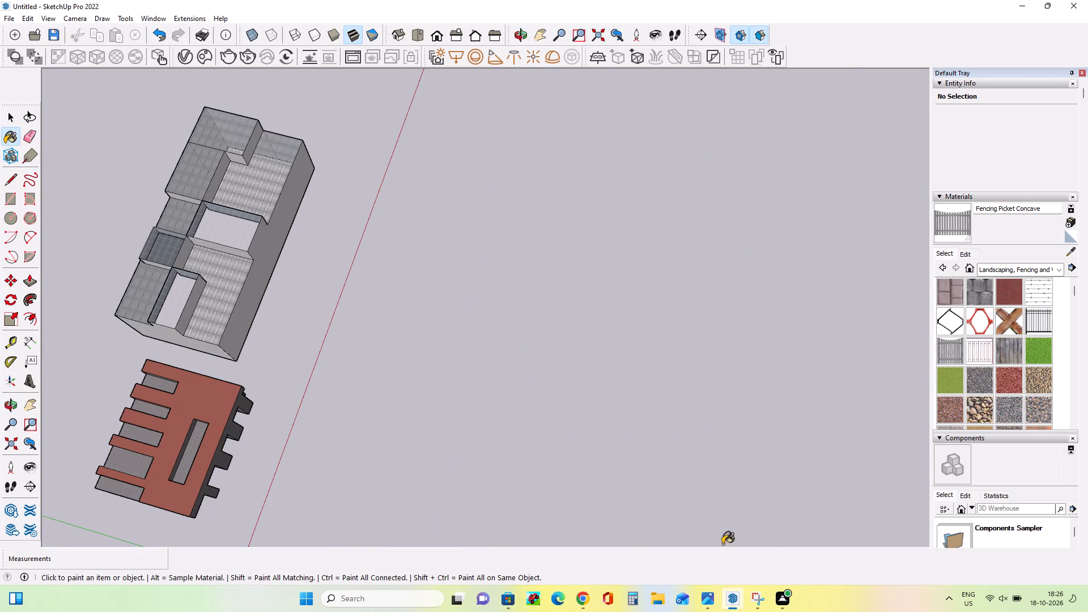
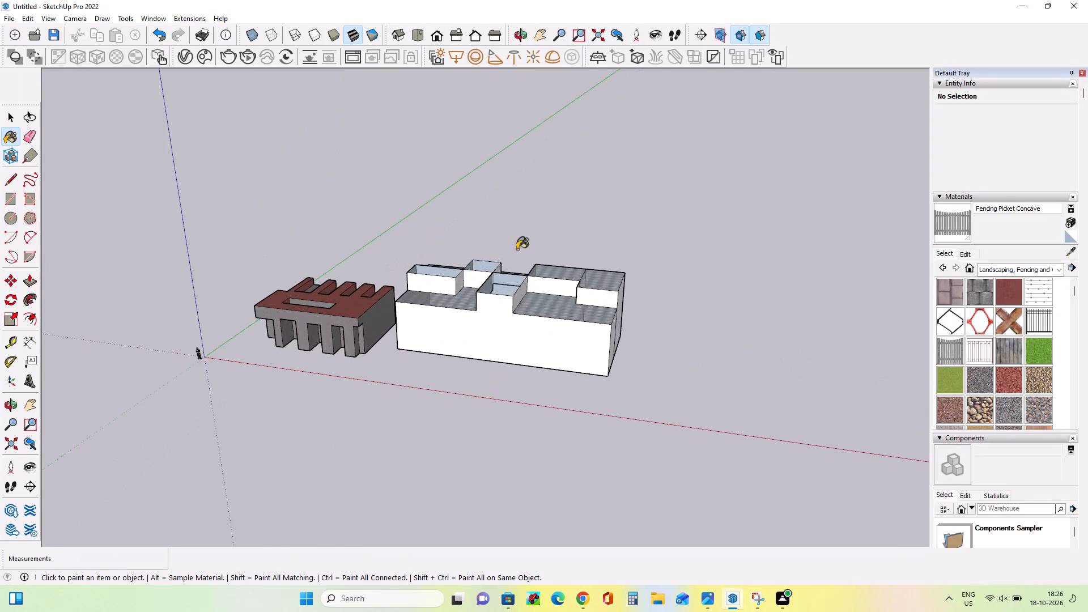
# Paint the lower back top area on both sides of the stepped block's raised back square with Fencing Barbed Wire.
pyautogui.moveTo(526, 263); pyautogui.dragTo(571, 511, button='middle')
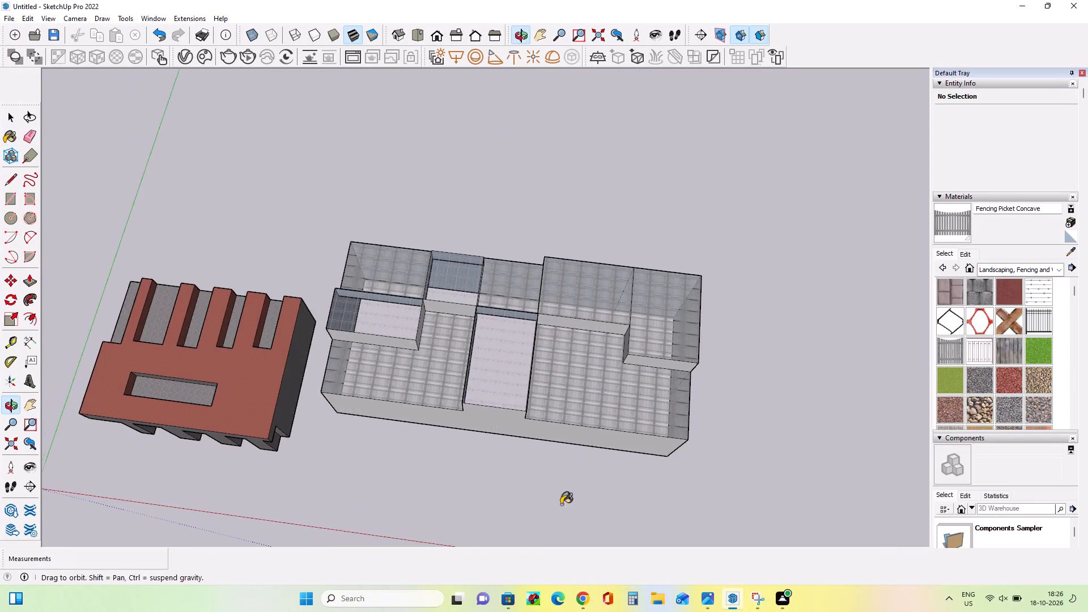
pyautogui.scroll(8, 447, 368)
pyautogui.moveTo(456, 371); pyautogui.dragTo(586, 279, button='middle')
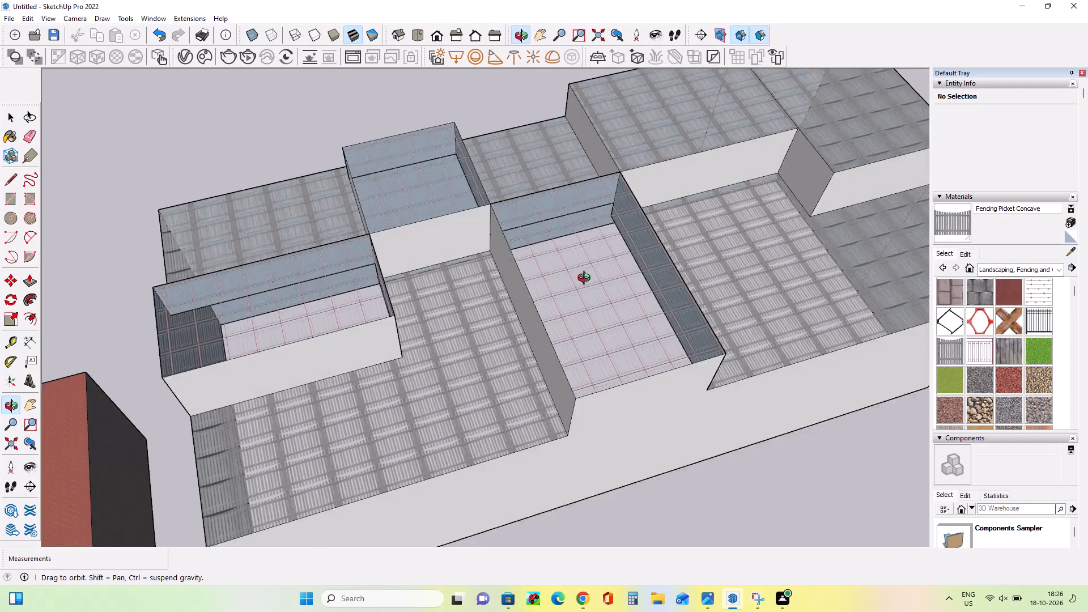
pyautogui.moveTo(586, 279); pyautogui.dragTo(487, 327, button='middle')
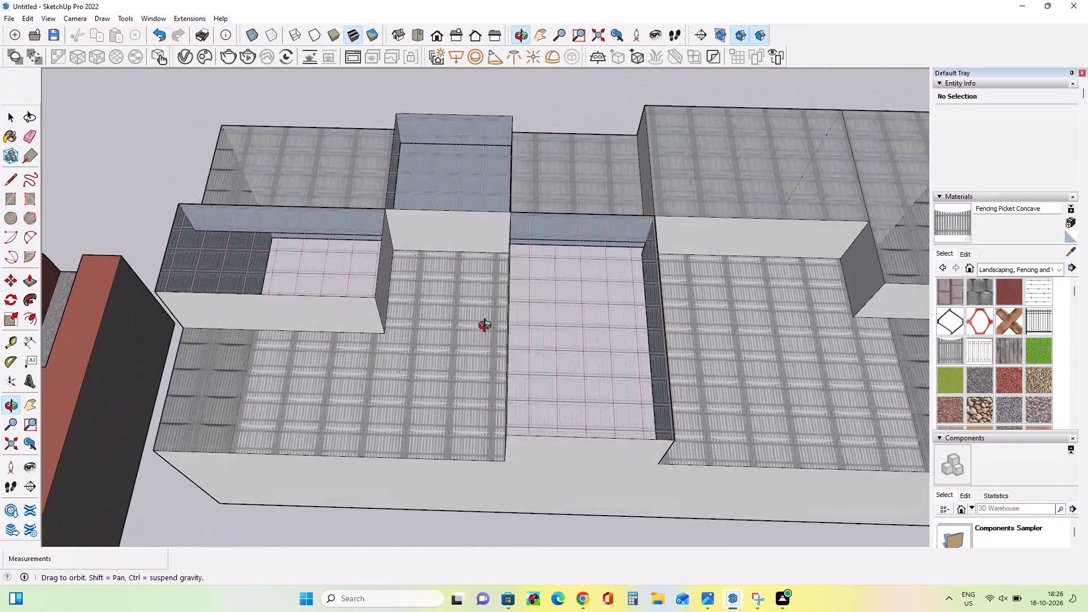
pyautogui.moveTo(487, 327); pyautogui.dragTo(515, 385, button='middle')
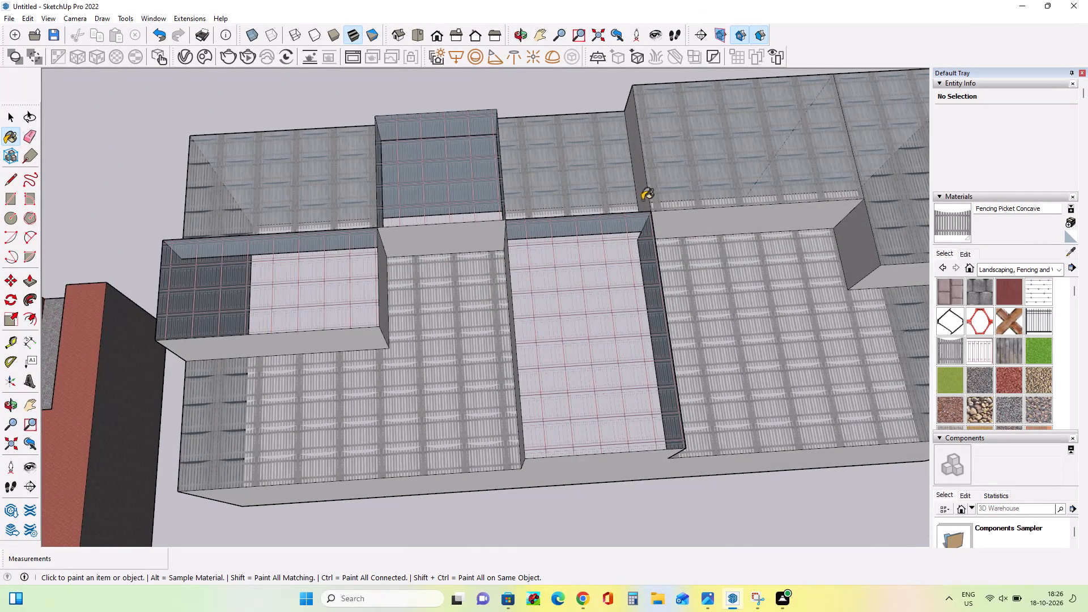
pyautogui.scroll(3, 1006, 338)
pyautogui.click(1046, 282)
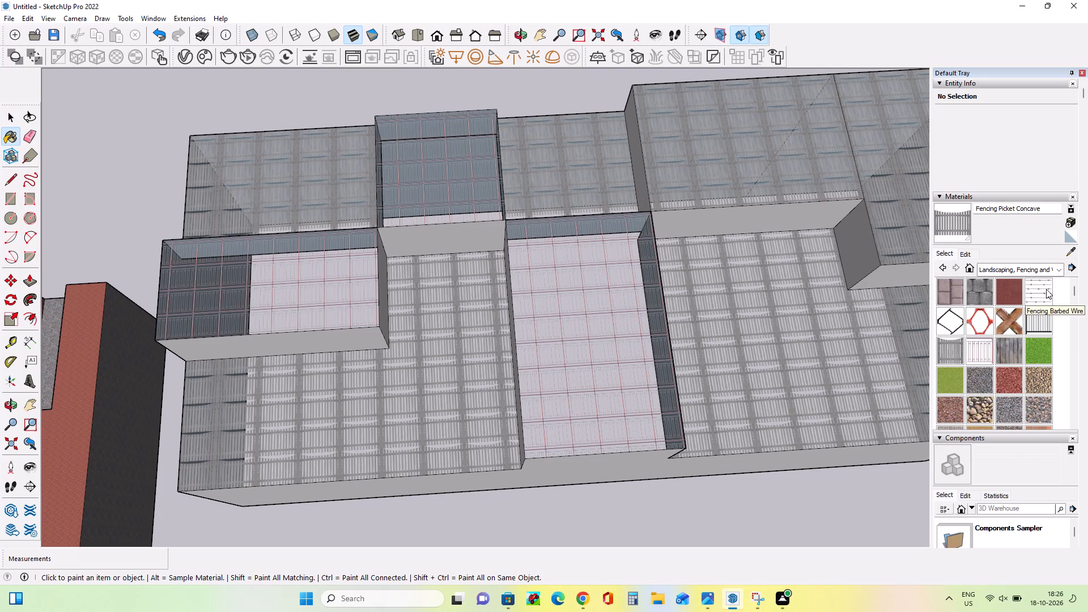
pyautogui.click(1046, 289)
pyautogui.click(581, 165)
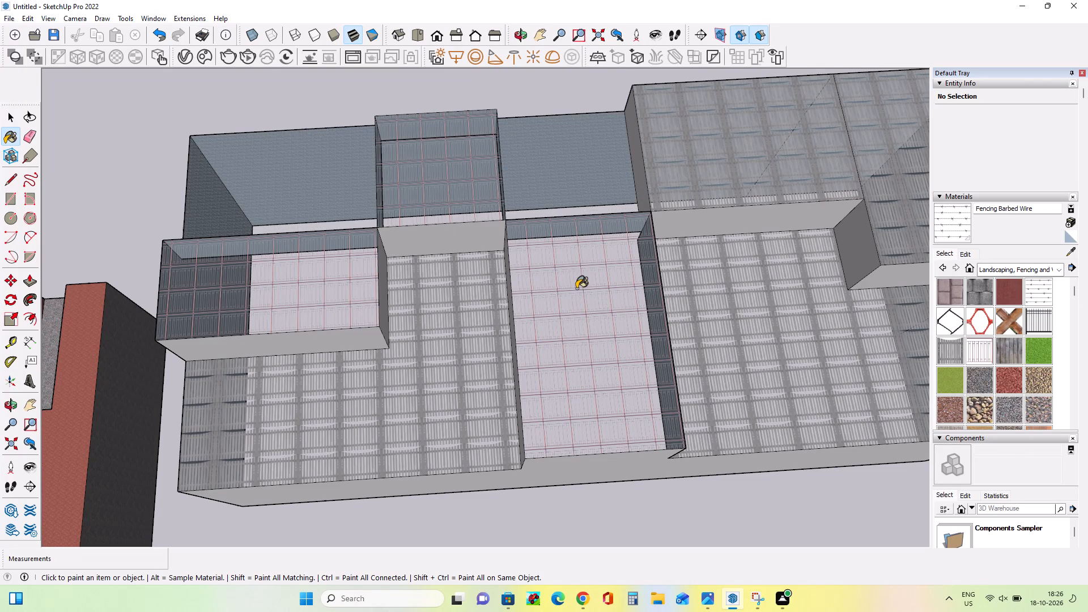
# Examine the barbed-wire-painted back top up close and from steep and low angles alongside the neighbouring railing-painted faces.
pyautogui.moveTo(526, 193); pyautogui.dragTo(572, 315, button='middle')
pyautogui.scroll(5, 256, 235)
pyautogui.moveTo(229, 274); pyautogui.dragTo(238, 229, button='middle')
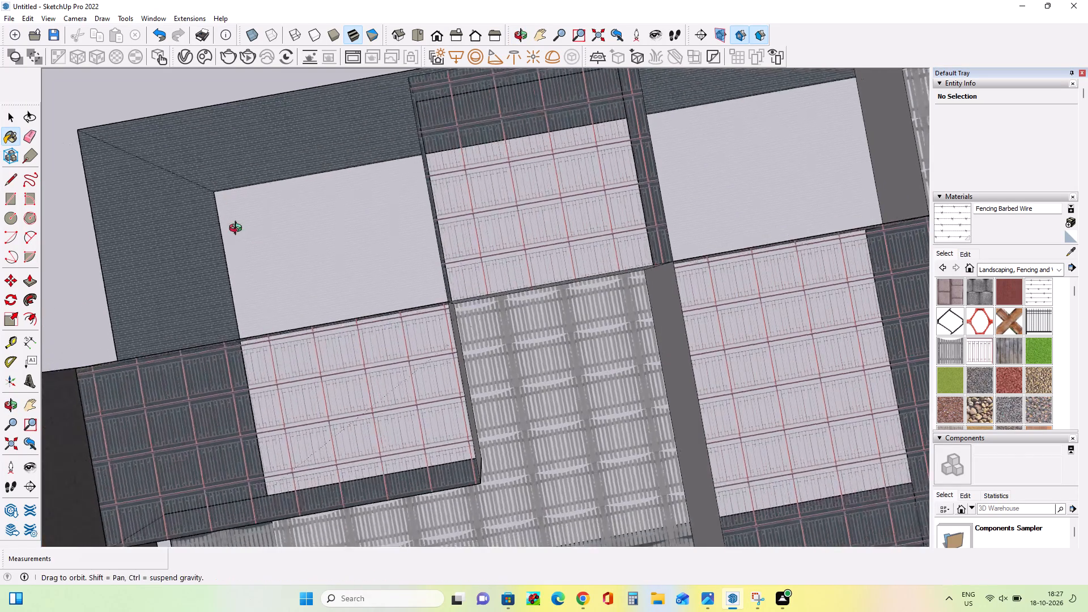
pyautogui.moveTo(238, 229); pyautogui.dragTo(266, 61, button='middle')
pyautogui.scroll(-1, 238, 110)
pyautogui.scroll(12, 169, 246)
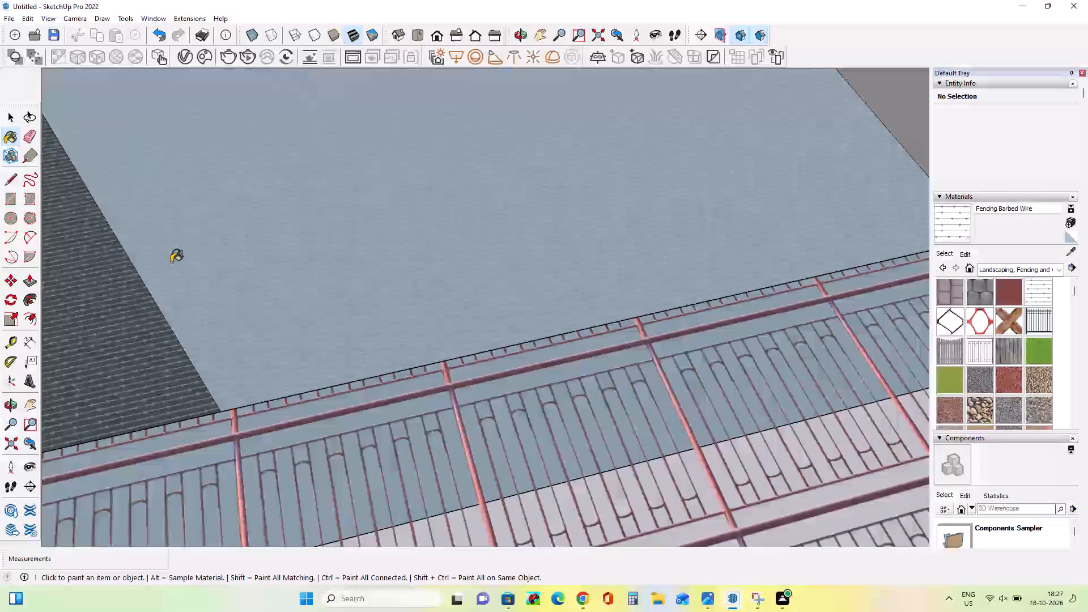
pyautogui.scroll(8, 171, 262)
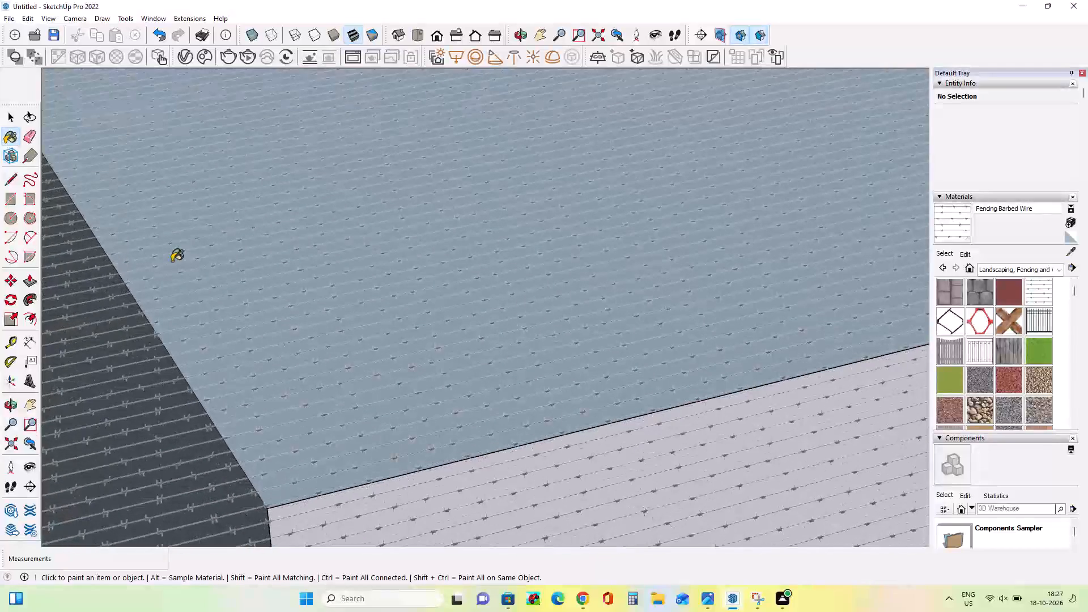
pyautogui.scroll(-5, 172, 261)
pyautogui.scroll(-16, 172, 261)
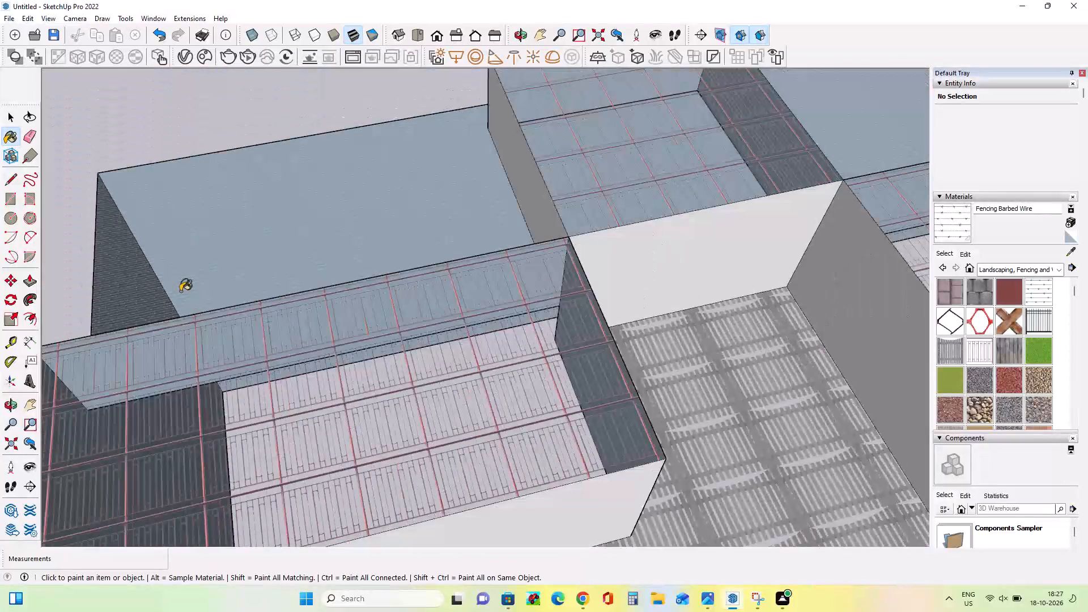
pyautogui.scroll(-7, 180, 291)
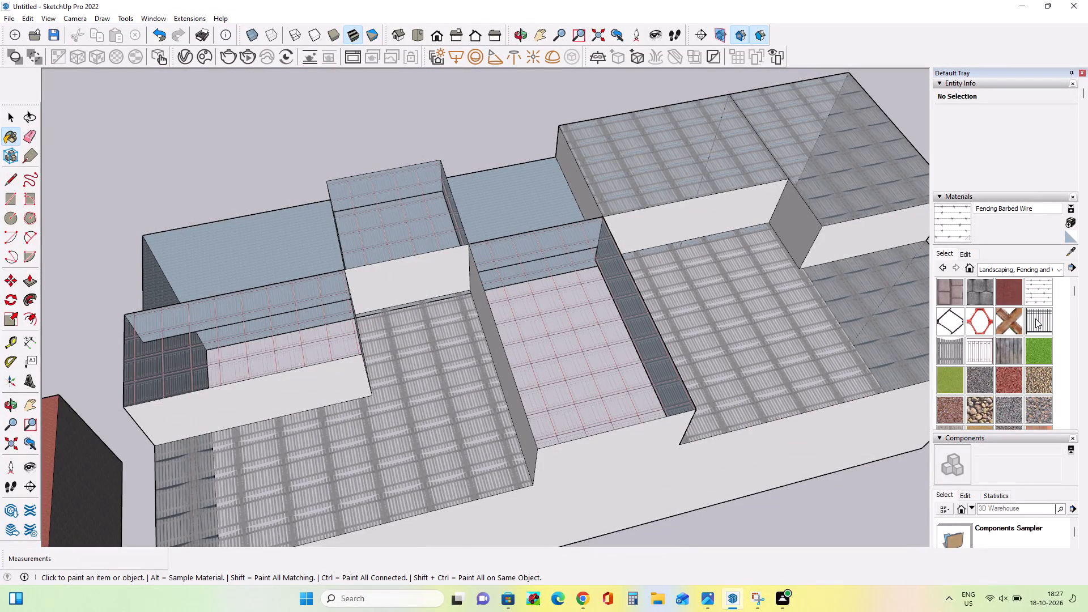
# Paint the top of the raised front middle section of the stepped block with Fencing Metal Straight.
pyautogui.click(1036, 318)
pyautogui.click(559, 377)
# Examine the metal fencing pattern on the front middle top from overhead and up close, including the block's interior through it.
pyautogui.moveTo(608, 419); pyautogui.dragTo(581, 569, button='middle')
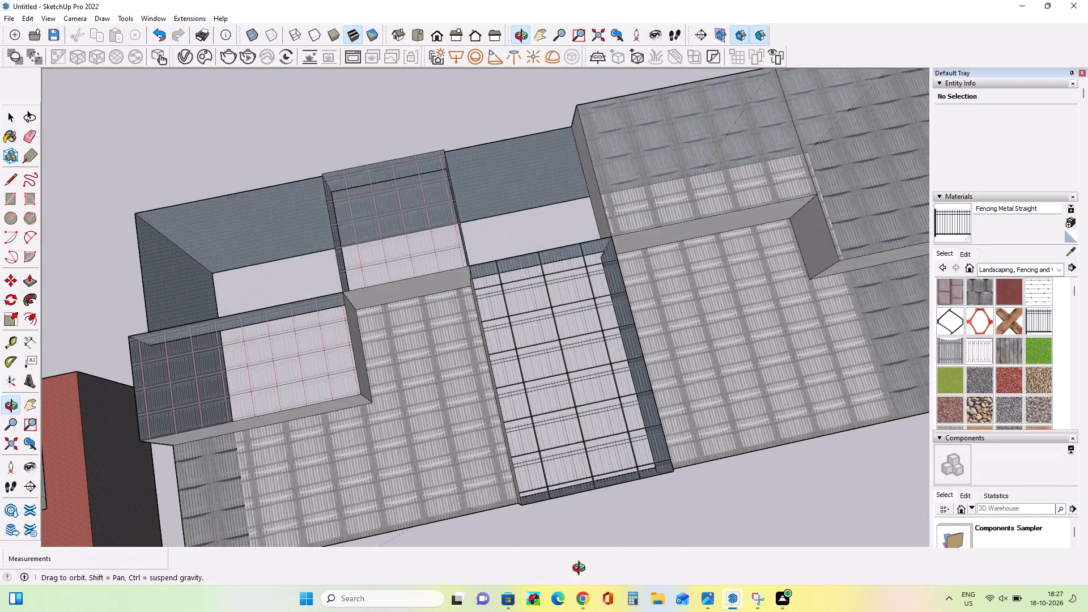
pyautogui.moveTo(581, 569); pyautogui.dragTo(580, 572, button='middle')
pyautogui.scroll(14, 562, 445)
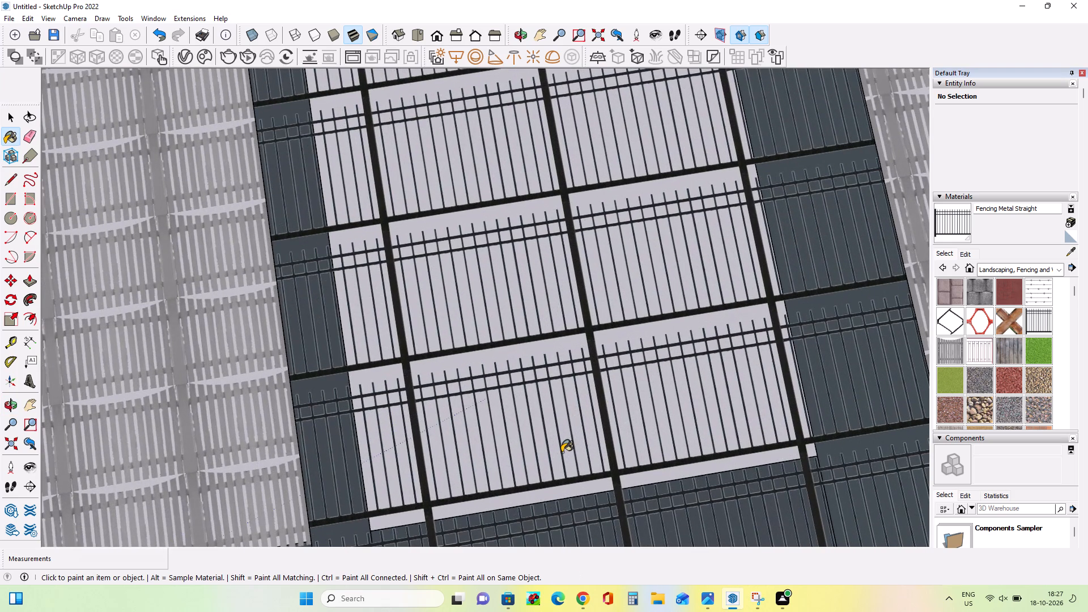
pyautogui.scroll(-4, 562, 452)
pyautogui.scroll(5, 562, 452)
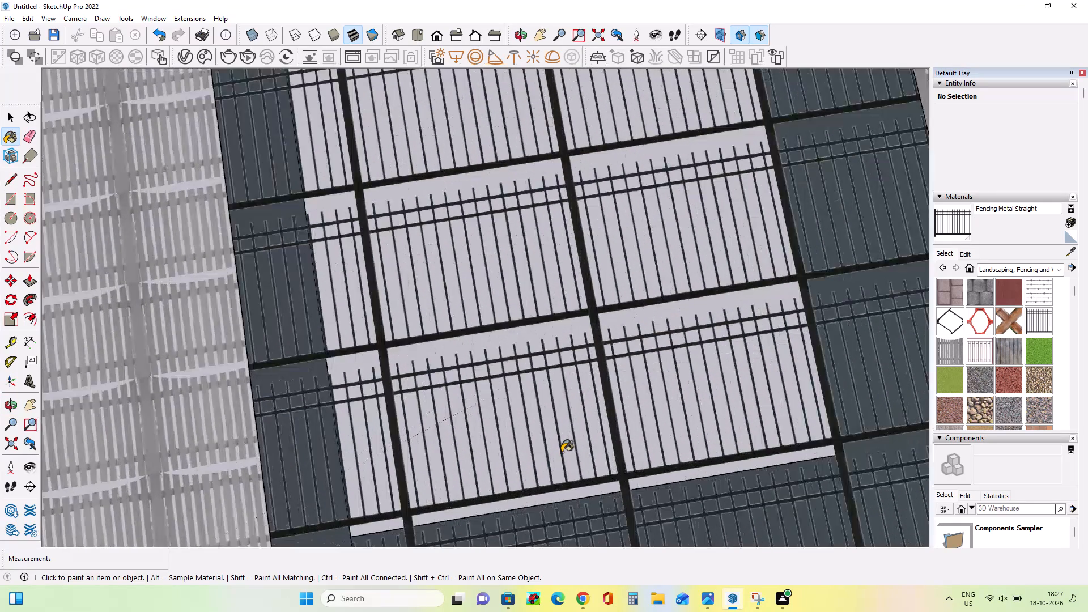
pyautogui.scroll(5, 562, 452)
pyautogui.moveTo(562, 452); pyautogui.dragTo(530, 518, button='middle')
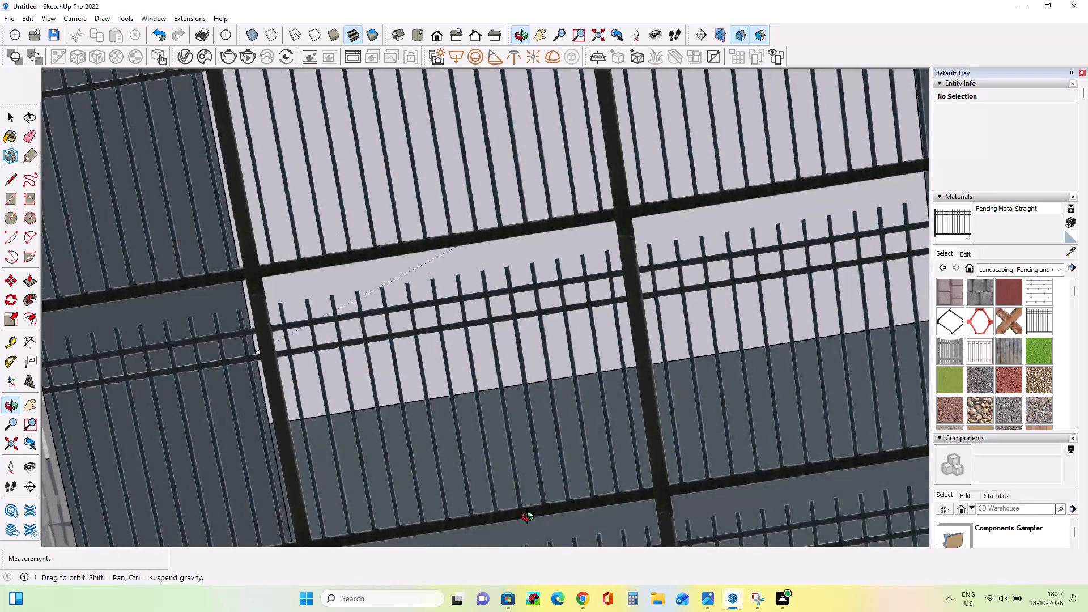
pyautogui.moveTo(530, 518); pyautogui.dragTo(511, 393, button='middle')
pyautogui.middleClick(511, 393)
pyautogui.middleClick(511, 393)
pyautogui.scroll(-11, 511, 393)
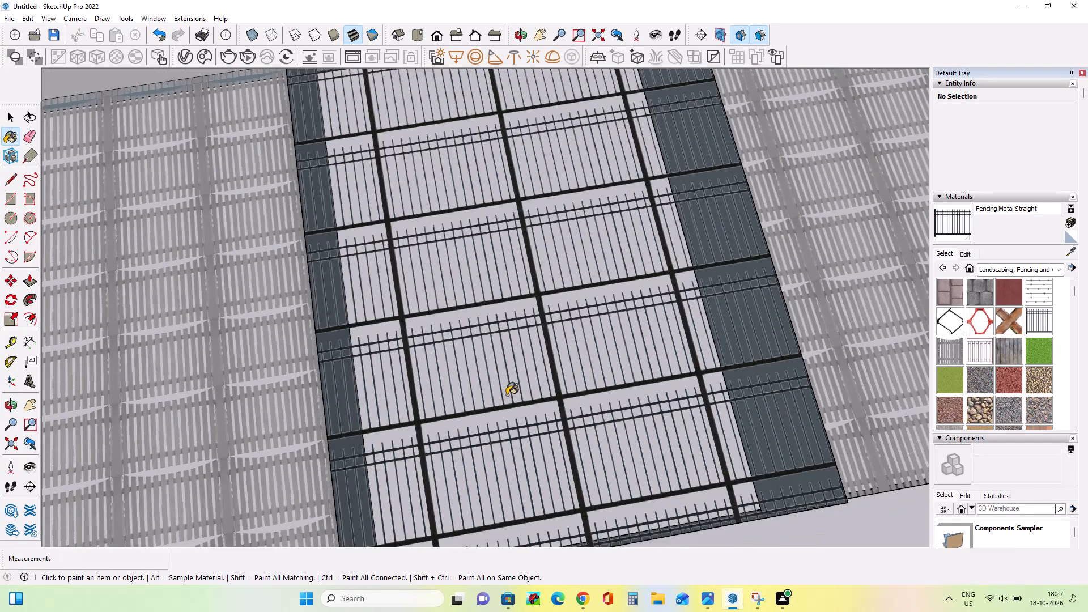
pyautogui.scroll(-10, 507, 395)
pyautogui.scroll(-13, 507, 397)
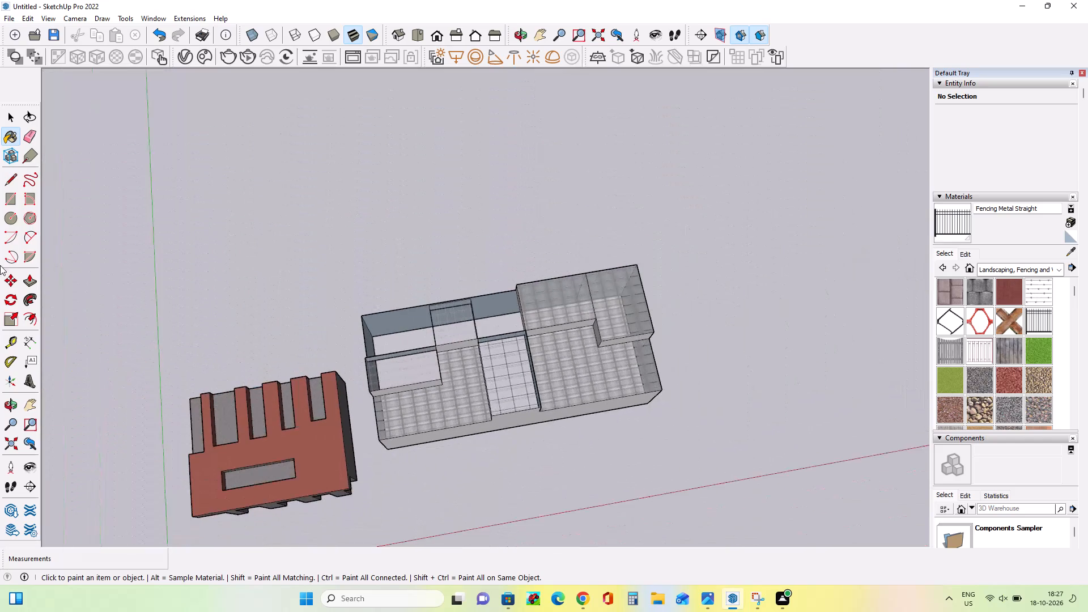
# Draw a rectangle about 81' 7" by 32' 7" on the ground behind the stepped block.
pyautogui.click(16, 197)
pyautogui.moveTo(362, 257); pyautogui.dragTo(534, 184)
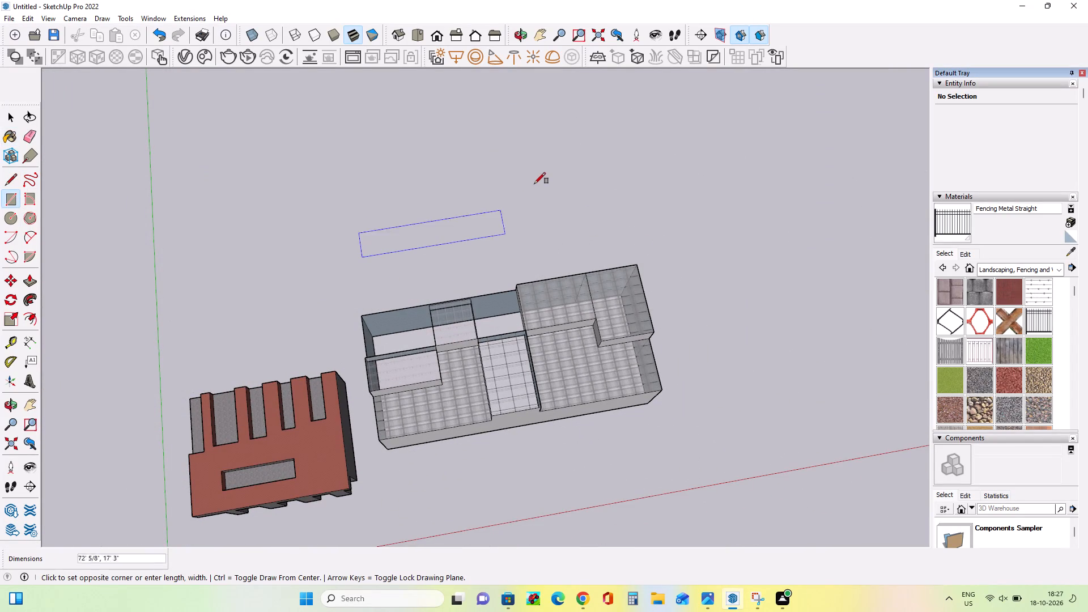
pyautogui.moveTo(534, 184); pyautogui.dragTo(537, 159)
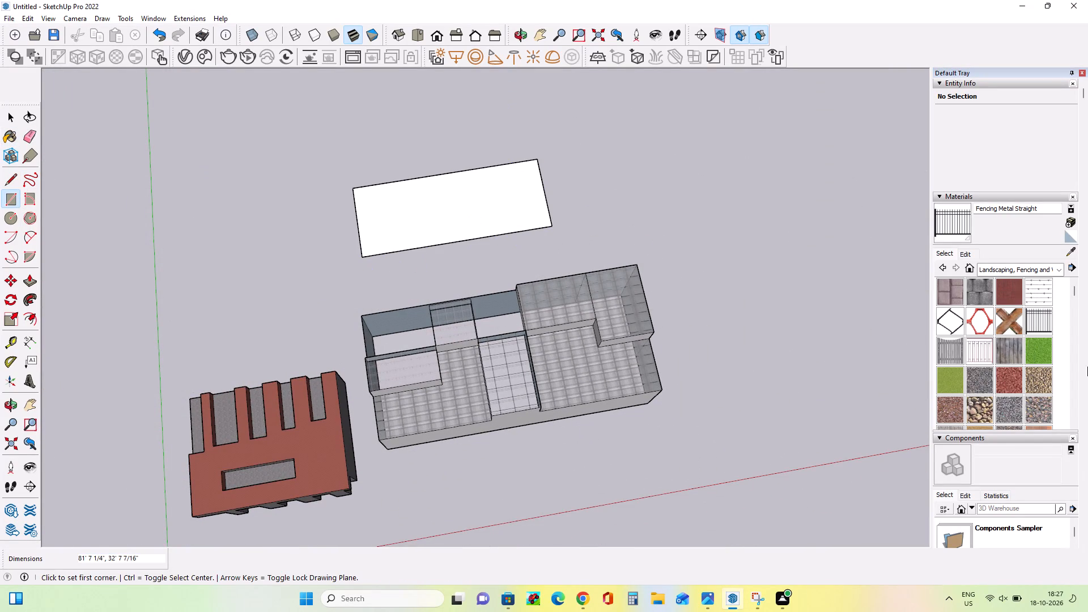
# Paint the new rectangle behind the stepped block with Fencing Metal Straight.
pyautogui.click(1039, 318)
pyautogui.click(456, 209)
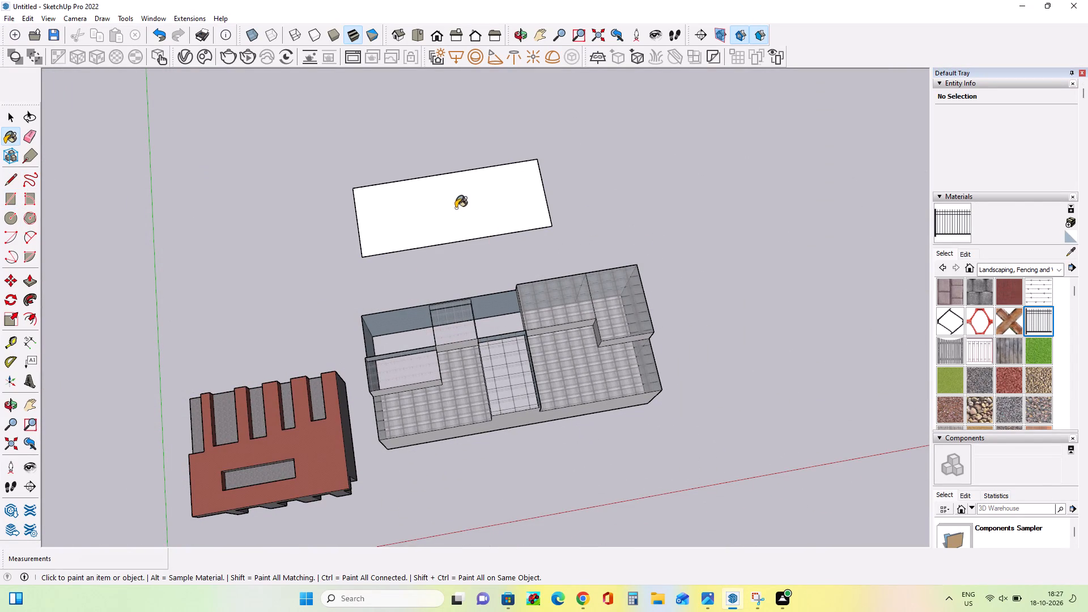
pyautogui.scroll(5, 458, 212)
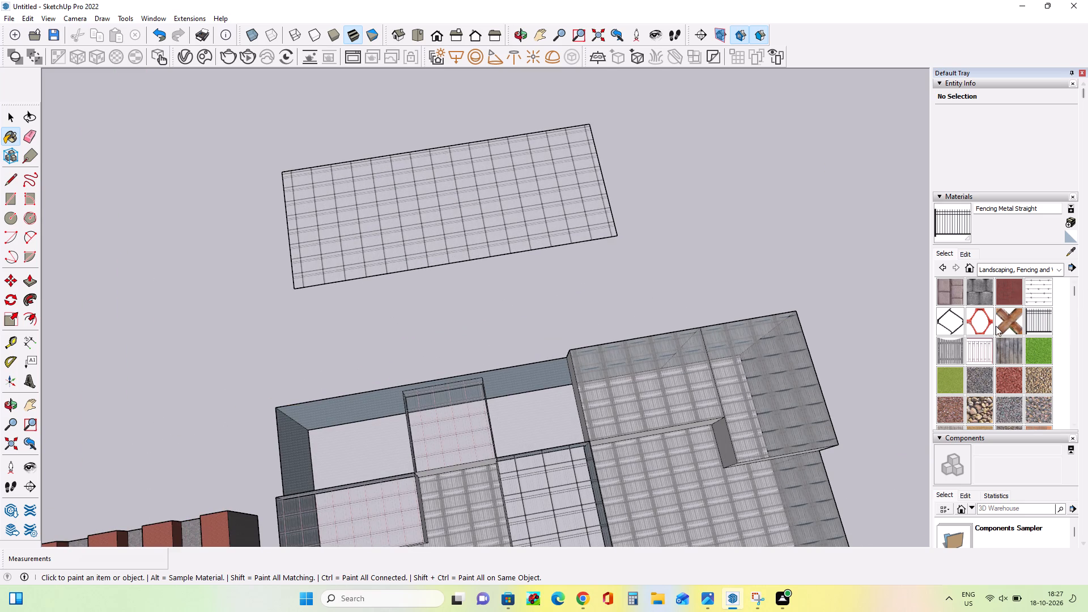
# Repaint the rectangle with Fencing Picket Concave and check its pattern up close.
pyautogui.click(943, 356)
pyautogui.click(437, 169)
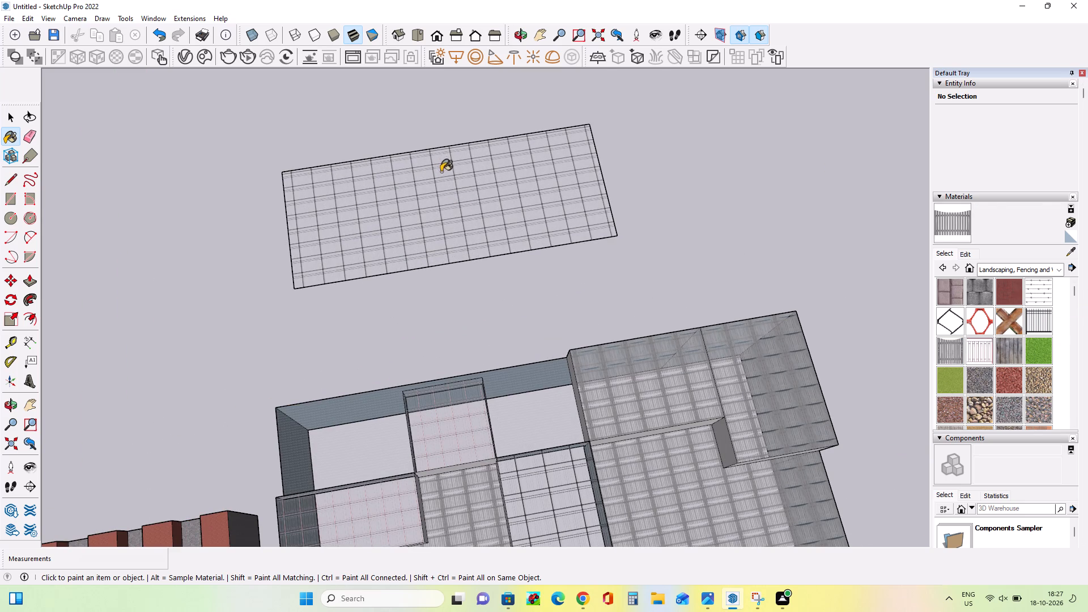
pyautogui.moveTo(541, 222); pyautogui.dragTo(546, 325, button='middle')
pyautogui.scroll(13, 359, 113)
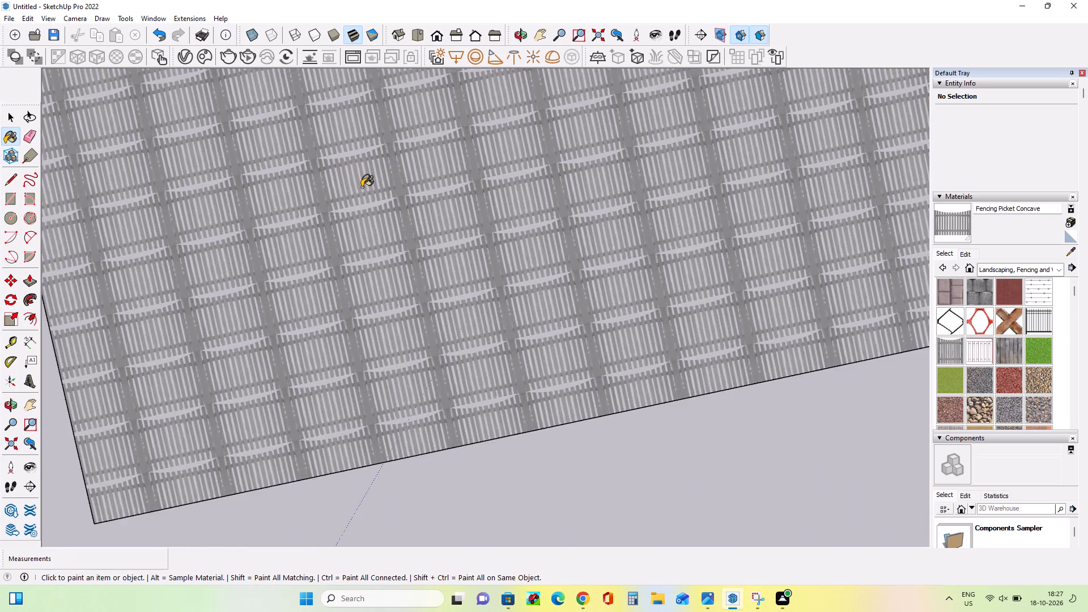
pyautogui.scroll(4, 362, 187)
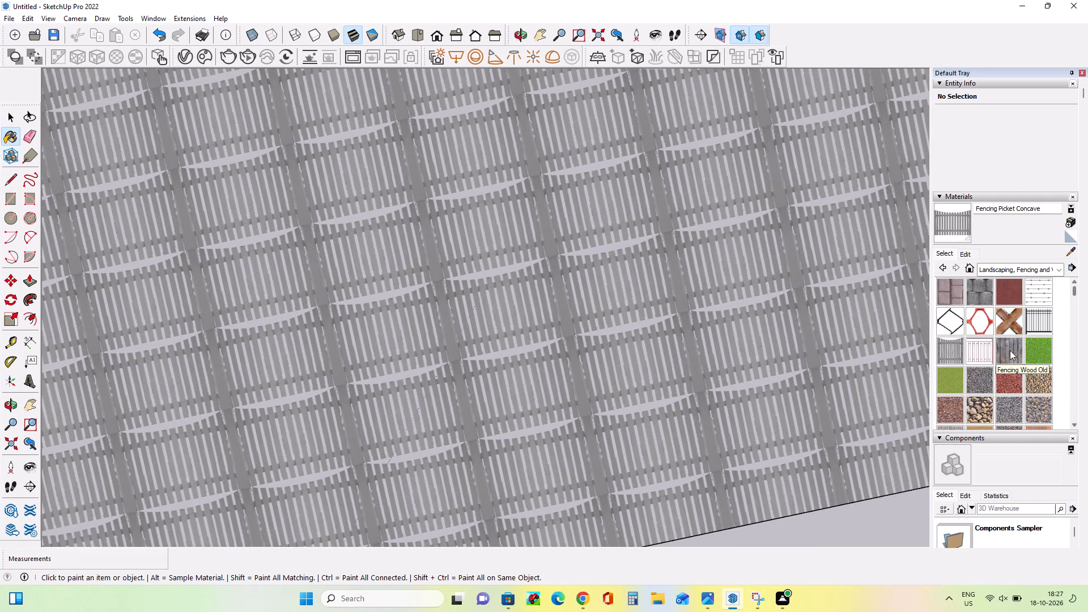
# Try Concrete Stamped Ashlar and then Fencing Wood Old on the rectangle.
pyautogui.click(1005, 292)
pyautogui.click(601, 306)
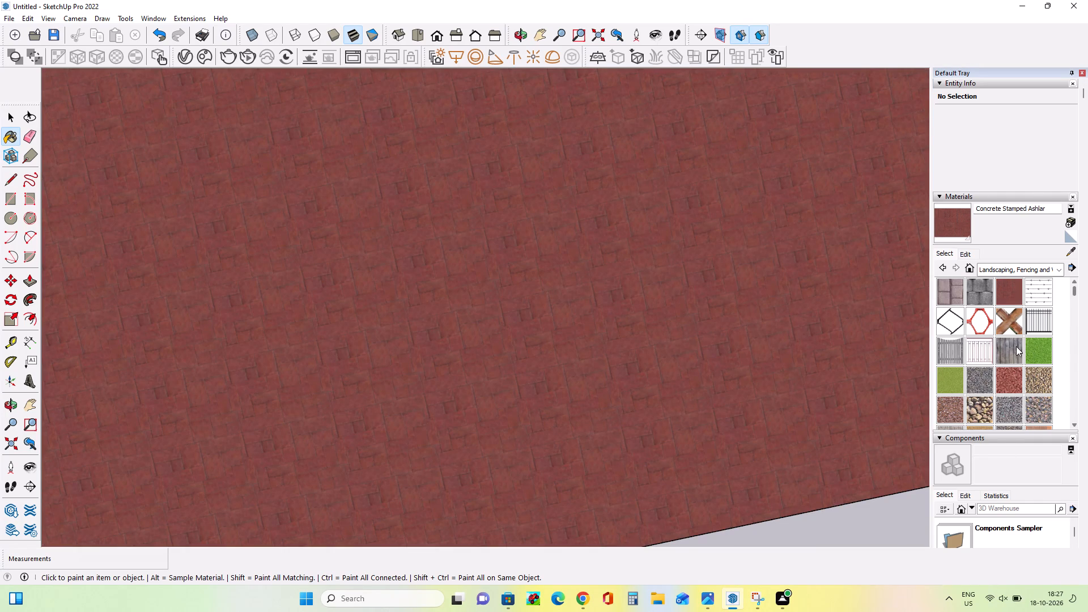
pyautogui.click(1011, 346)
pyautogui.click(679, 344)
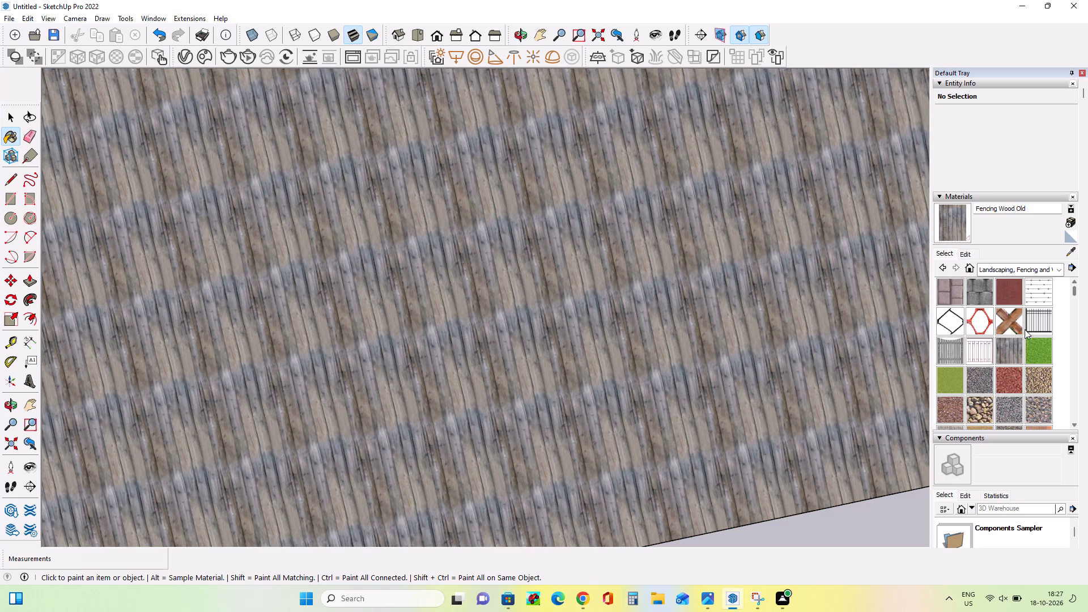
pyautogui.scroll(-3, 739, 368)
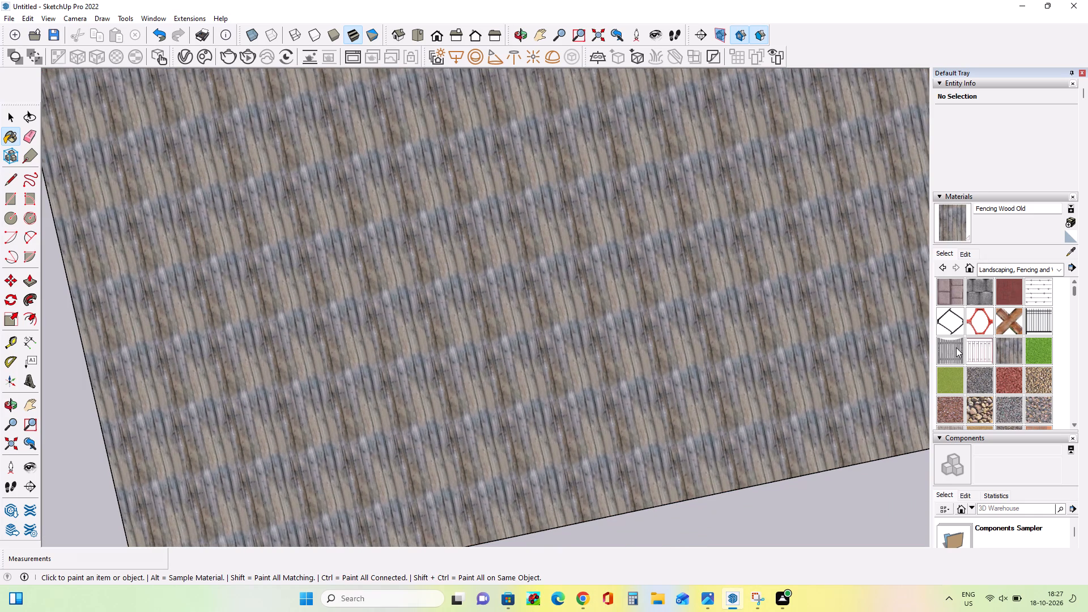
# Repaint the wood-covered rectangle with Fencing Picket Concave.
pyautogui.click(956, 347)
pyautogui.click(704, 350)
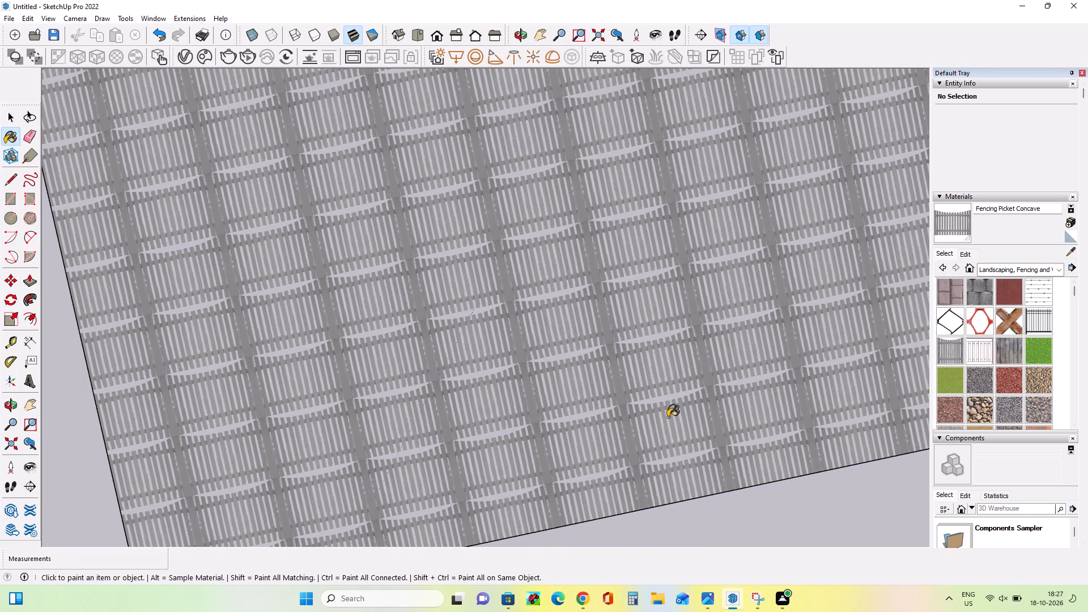
# Compare the picket-painted rectangle with the fencing materials on the stepped block, from afar and up close.
pyautogui.scroll(-10, 668, 417)
pyautogui.scroll(1, 666, 417)
pyautogui.scroll(-17, 666, 417)
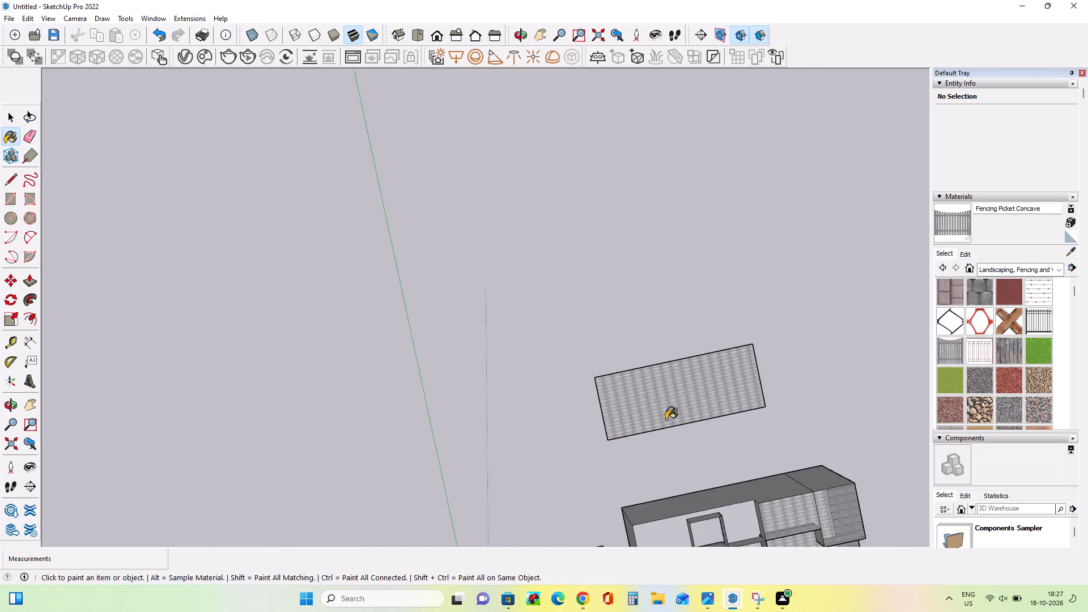
pyautogui.scroll(-5, 666, 419)
pyautogui.scroll(3, 721, 553)
pyautogui.scroll(8, 700, 494)
pyautogui.scroll(-1, 705, 505)
pyautogui.scroll(7, 705, 506)
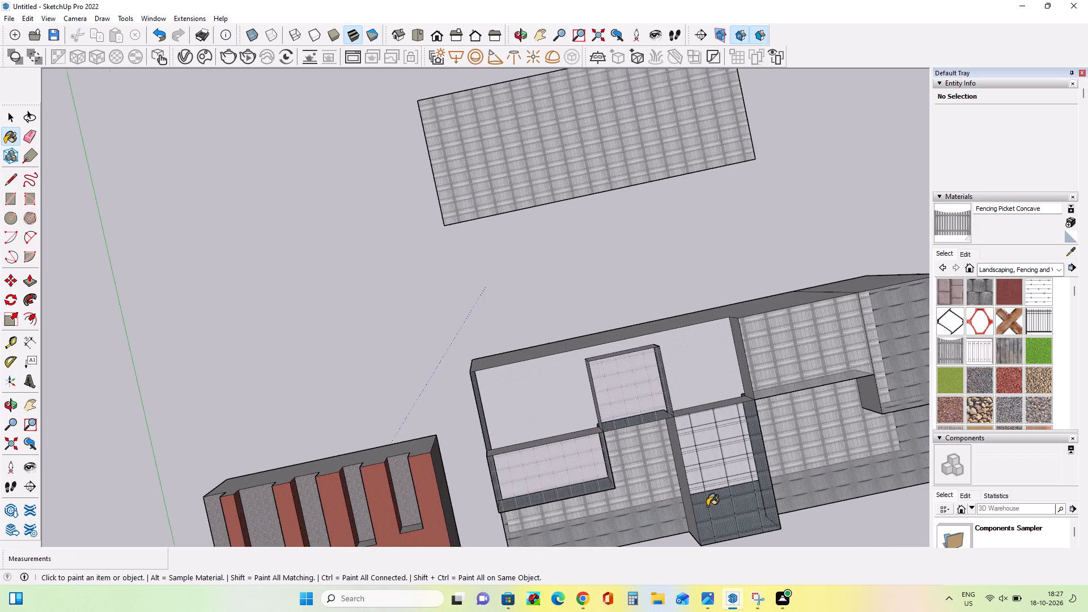
pyautogui.scroll(14, 707, 506)
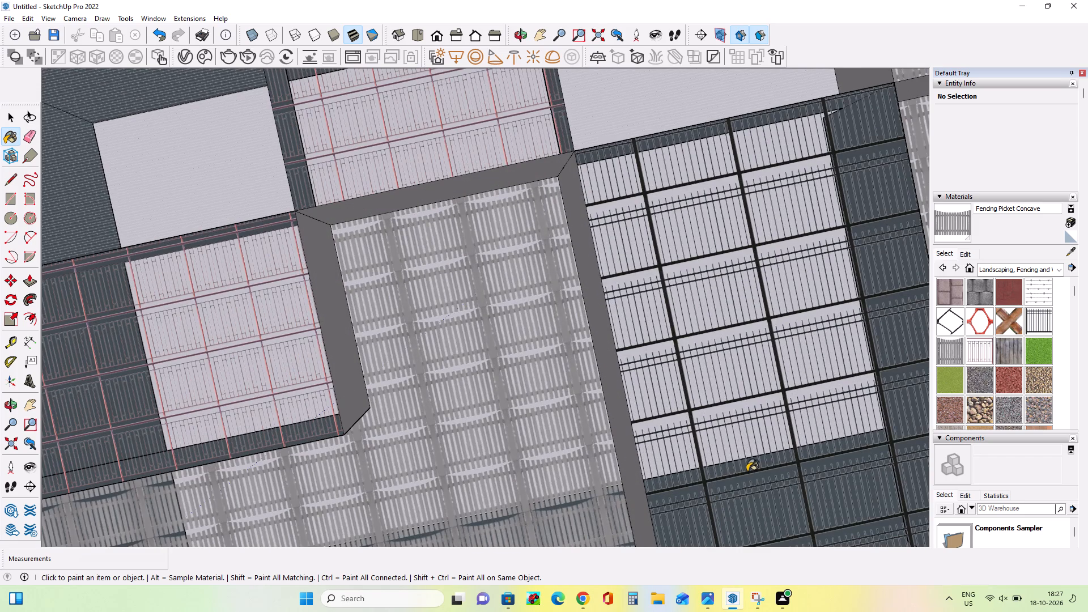
pyautogui.scroll(-20, 747, 471)
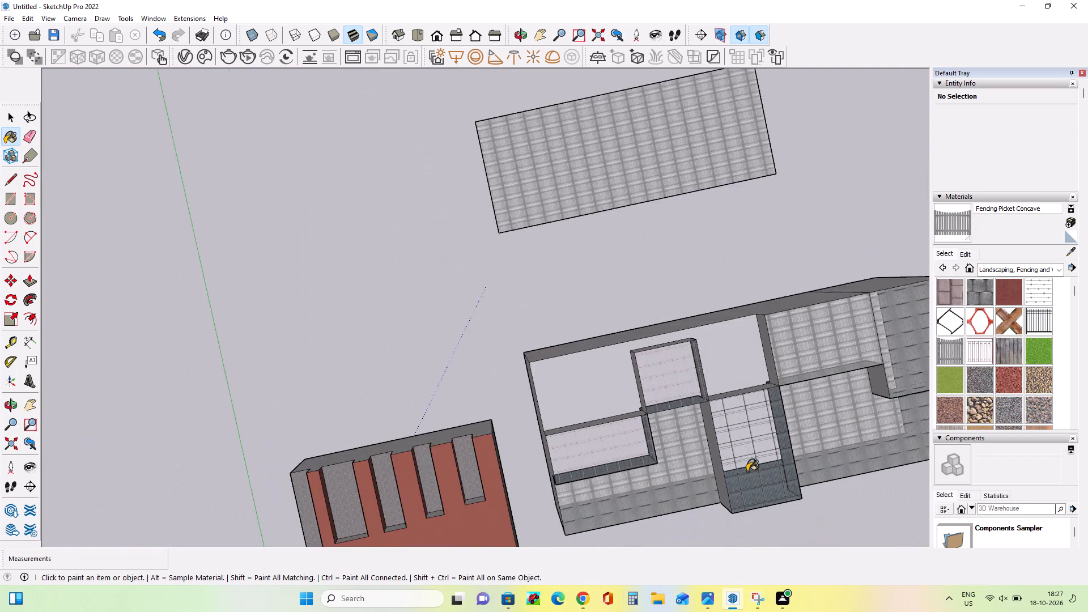
pyautogui.scroll(-1, 747, 471)
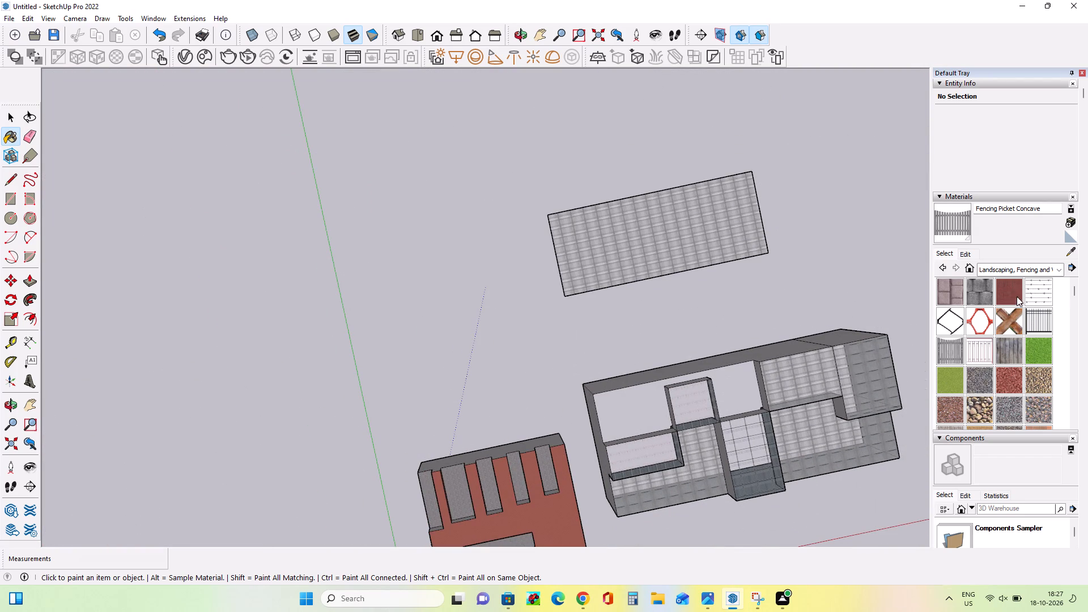
# Repaint the rectangle behind the stepped block with Fencing Metal Straight and check its pattern up close.
pyautogui.click(1013, 295)
pyautogui.click(971, 294)
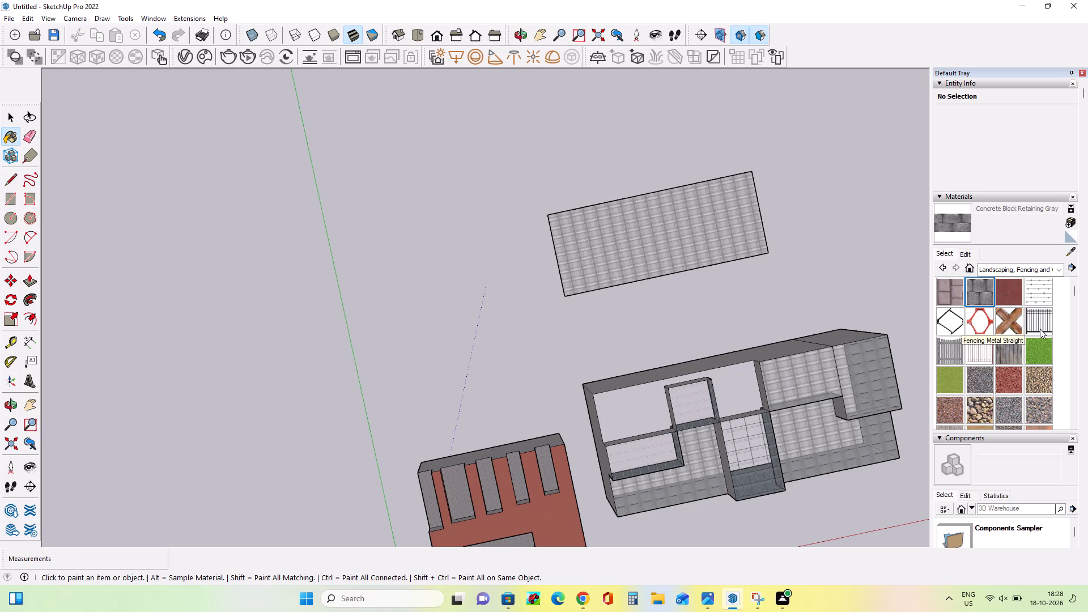
pyautogui.click(1040, 329)
pyautogui.click(650, 241)
pyautogui.scroll(19, 677, 212)
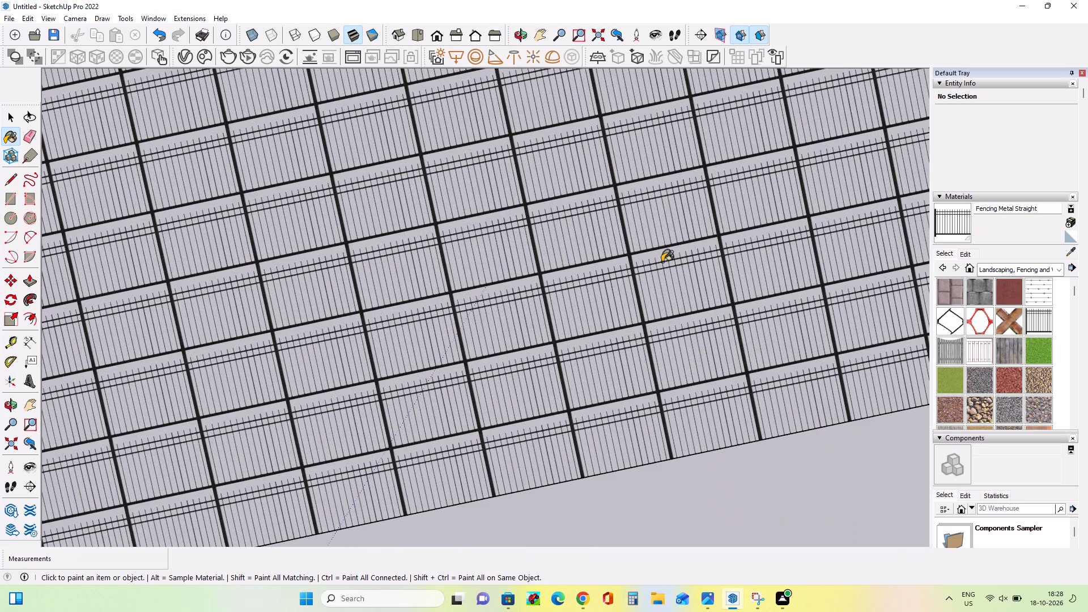
# Create a new material from Fencing Metal Straight with its texture width set to 10'.
pyautogui.scroll(-5, 669, 262)
pyautogui.scroll(4, 448, 260)
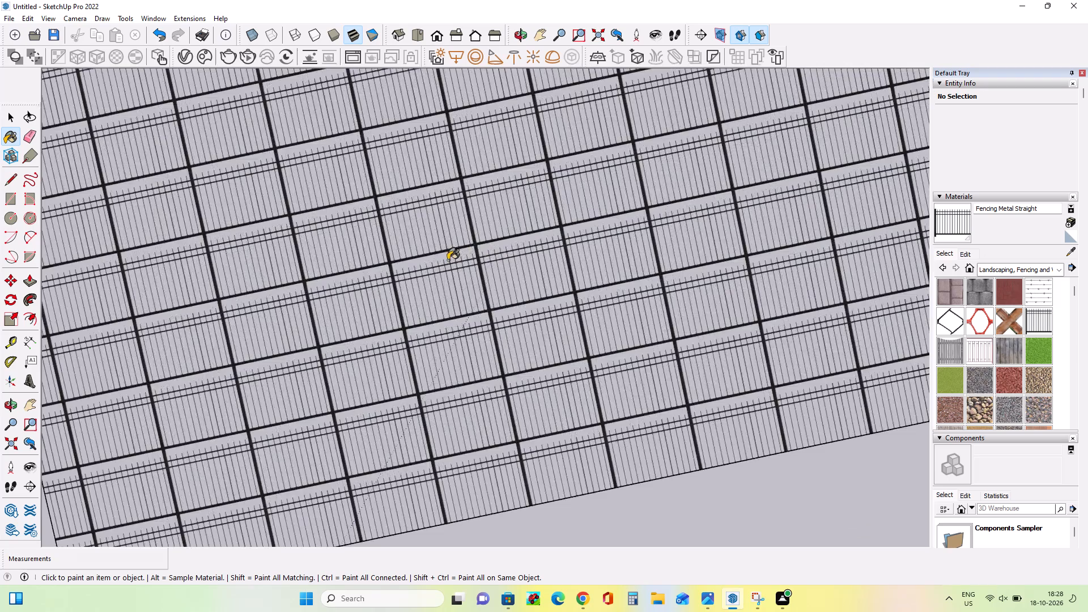
pyautogui.scroll(3, 450, 279)
pyautogui.scroll(-10, 451, 279)
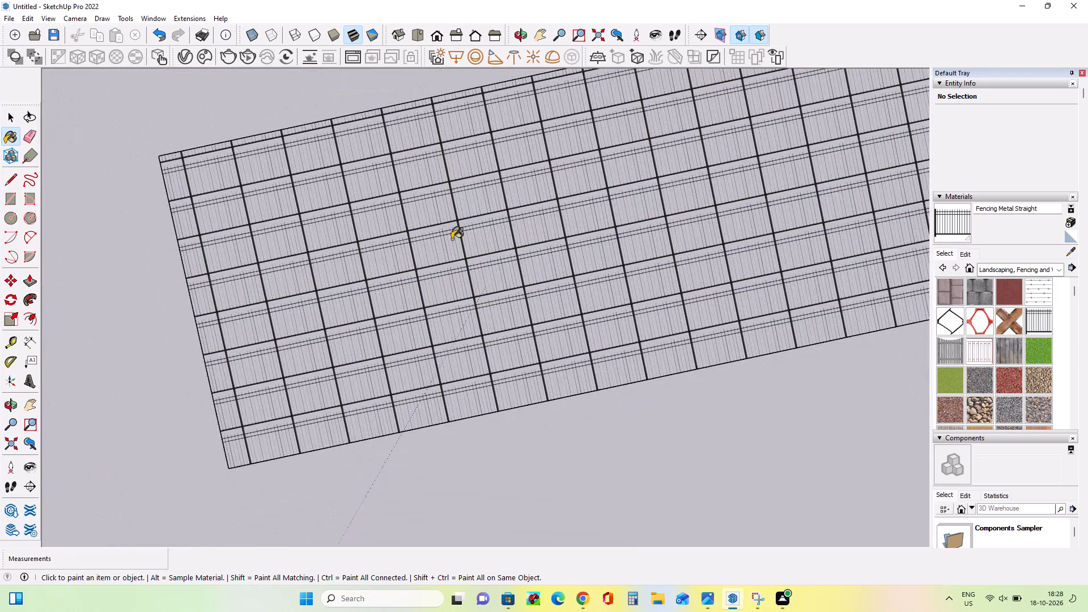
pyautogui.click(1066, 220)
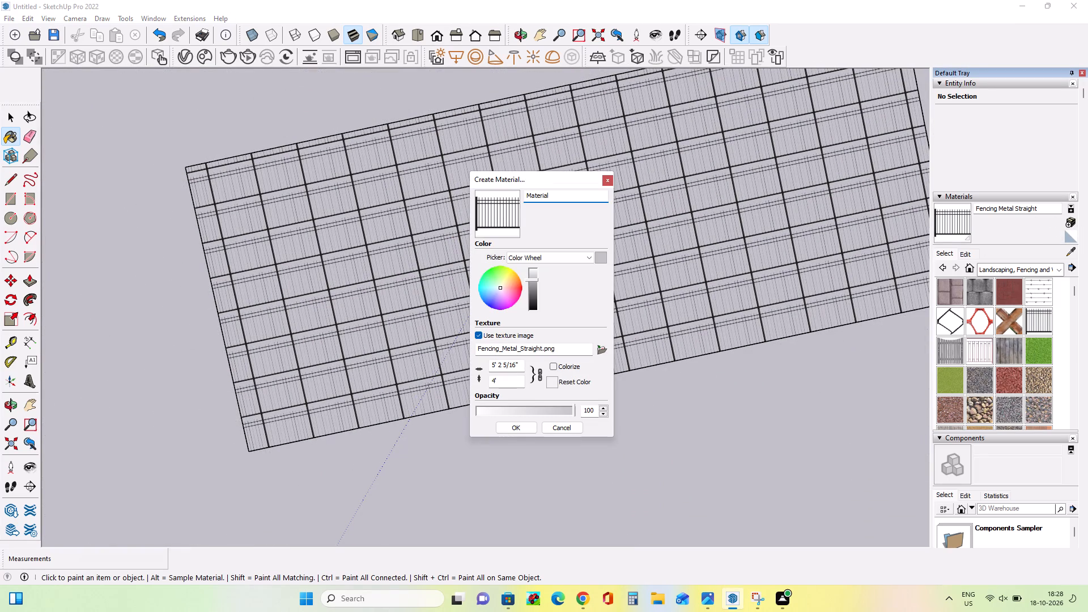
pyautogui.click(521, 364)
pyautogui.press('BackSpace')
pyautogui.press('BackSpace')
pyautogui.press('BackSpace')
pyautogui.press('BackSpace')
pyautogui.press('BackSpace')
pyautogui.press('BackSpace')
pyautogui.press('BackSpace')
pyautogui.press('BackSpace')
pyautogui.press('BackSpace')
pyautogui.press('BackSpace')
pyautogui.press('BackSpace')
pyautogui.press('BackSpace')
pyautogui.press('BackSpace')
pyautogui.press('BackSpace')
pyautogui.press('BackSpace')
pyautogui.press('BackSpace')
pyautogui.press('BackSpace')
pyautogui.press('BackSpace')
pyautogui.press('BackSpace')
pyautogui.press('BackSpace')
pyautogui.write("10'")
pyautogui.press('Return')
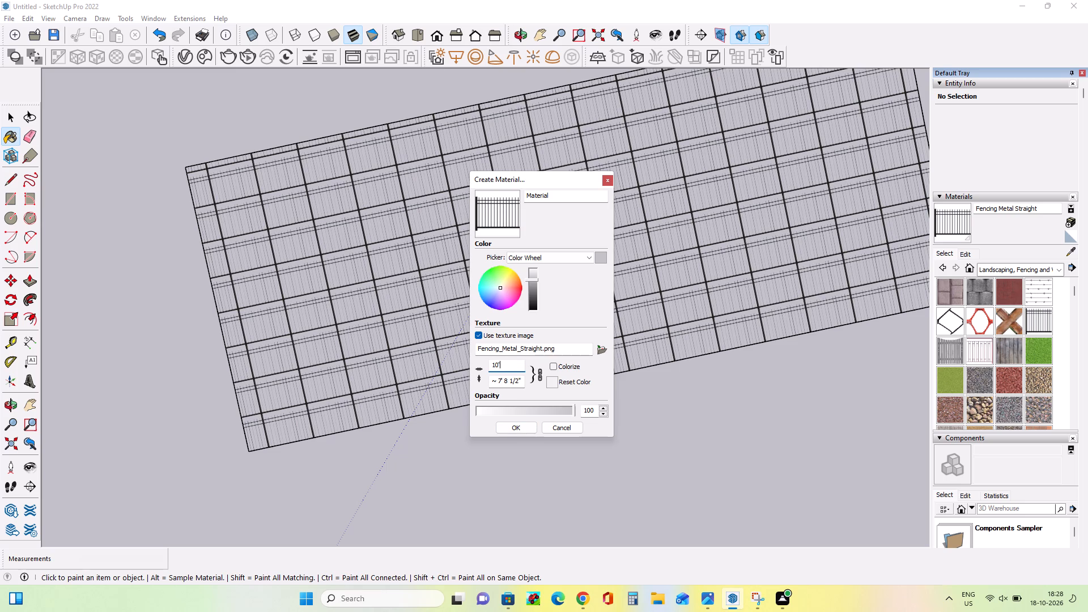
pyautogui.click(515, 422)
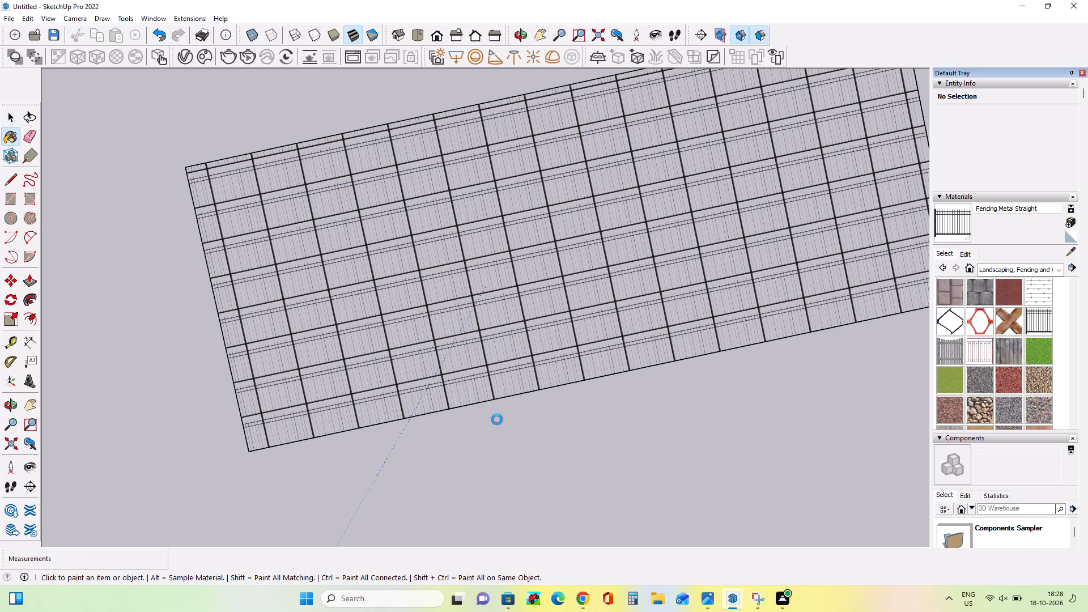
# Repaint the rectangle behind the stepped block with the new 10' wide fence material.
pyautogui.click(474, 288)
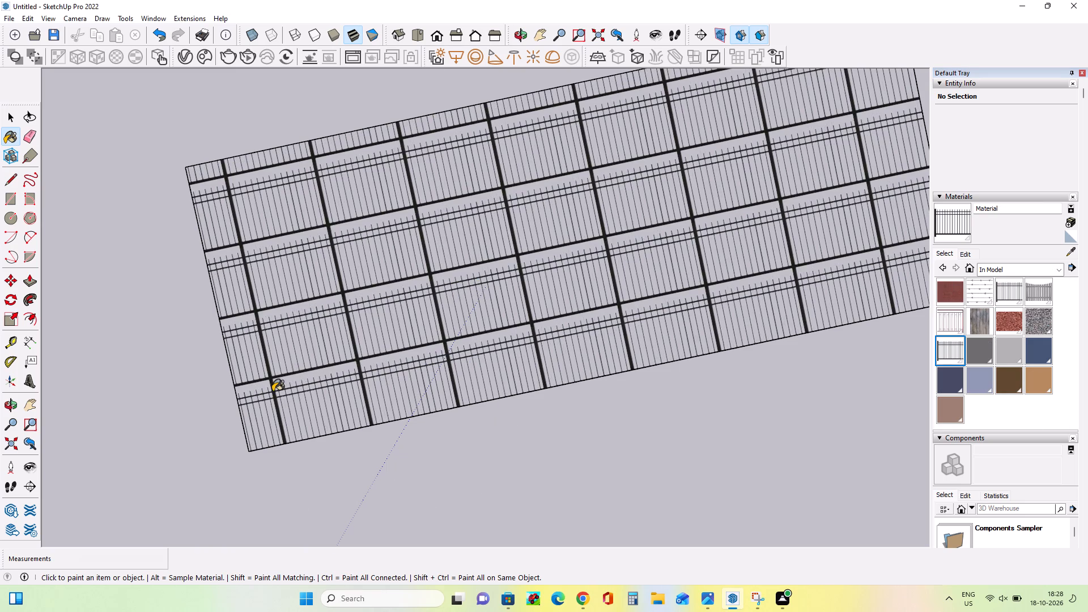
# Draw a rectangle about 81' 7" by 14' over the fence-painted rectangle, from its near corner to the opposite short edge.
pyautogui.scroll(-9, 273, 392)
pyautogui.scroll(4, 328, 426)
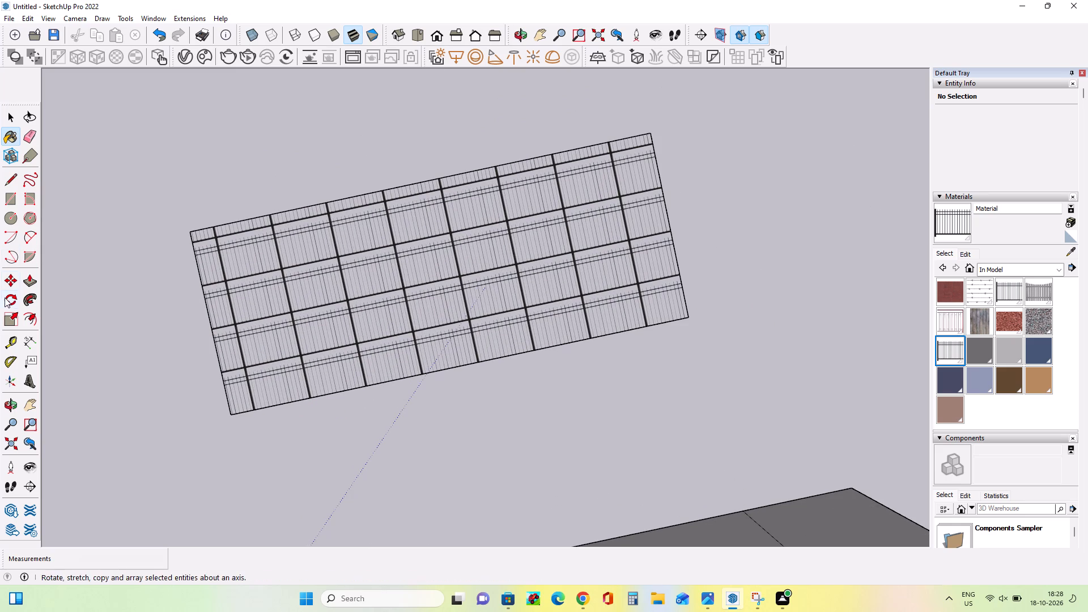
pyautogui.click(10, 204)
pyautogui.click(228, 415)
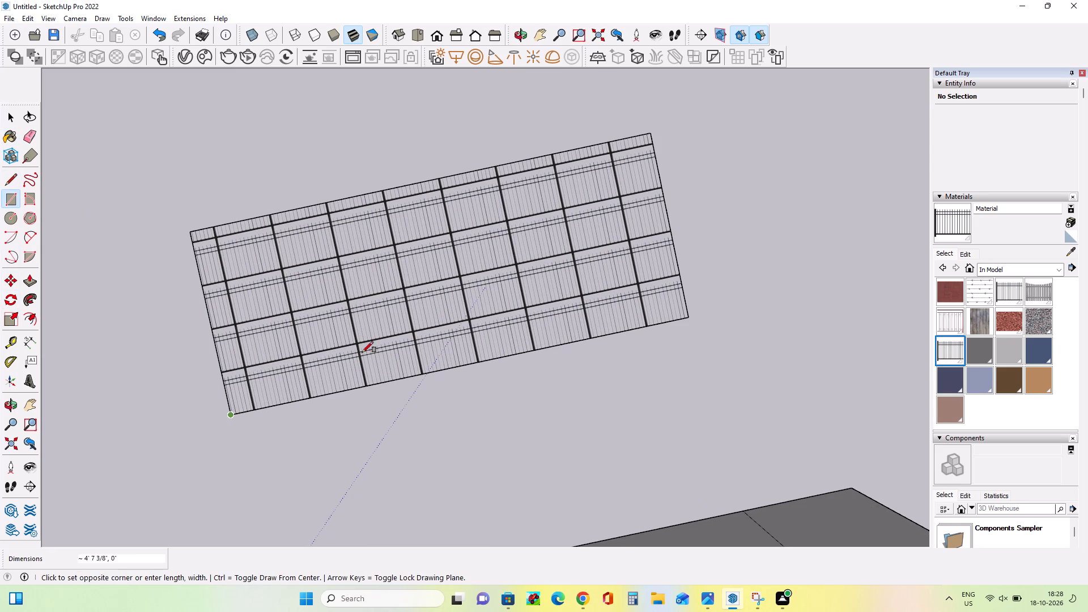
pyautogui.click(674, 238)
# Create another metal fence material from the 10' wide one, with its texture width set to 20'.
pyautogui.moveTo(610, 296); pyautogui.dragTo(624, 324, button='middle')
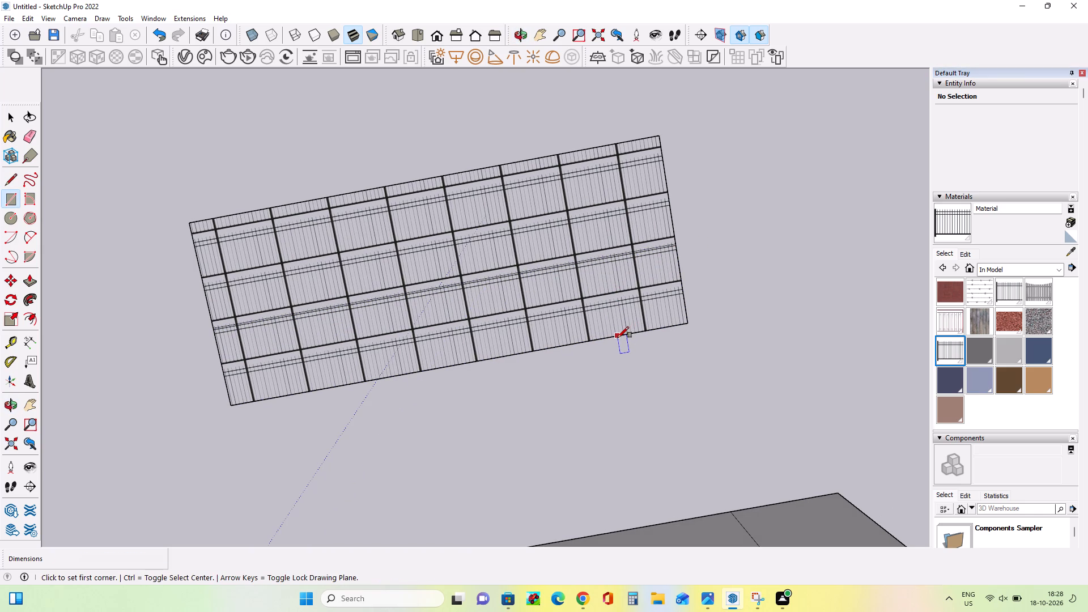
pyautogui.moveTo(486, 386); pyautogui.dragTo(504, 368, button='middle')
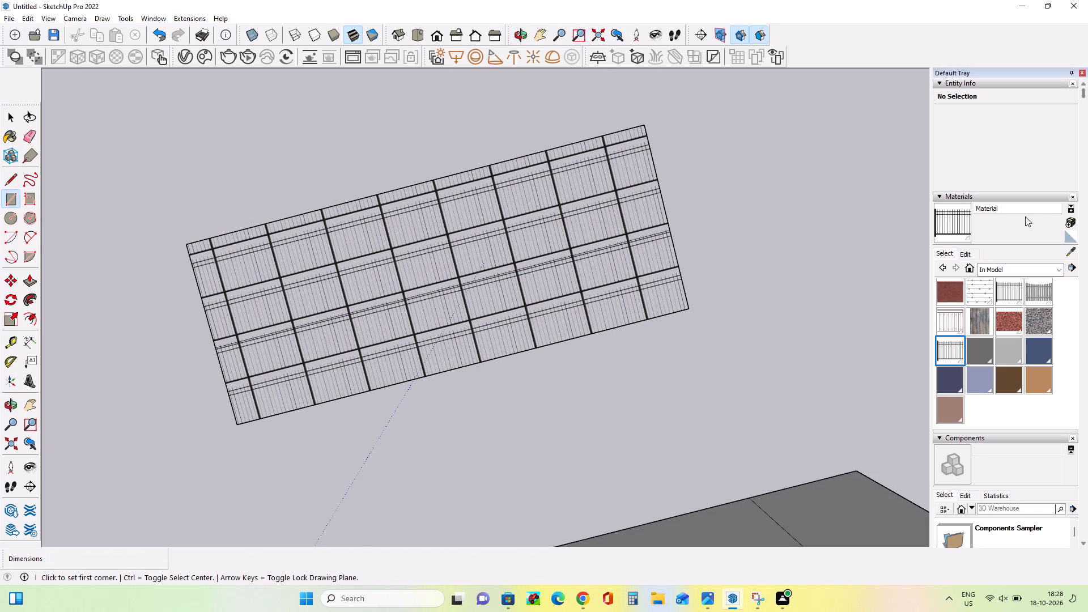
pyautogui.click(1073, 223)
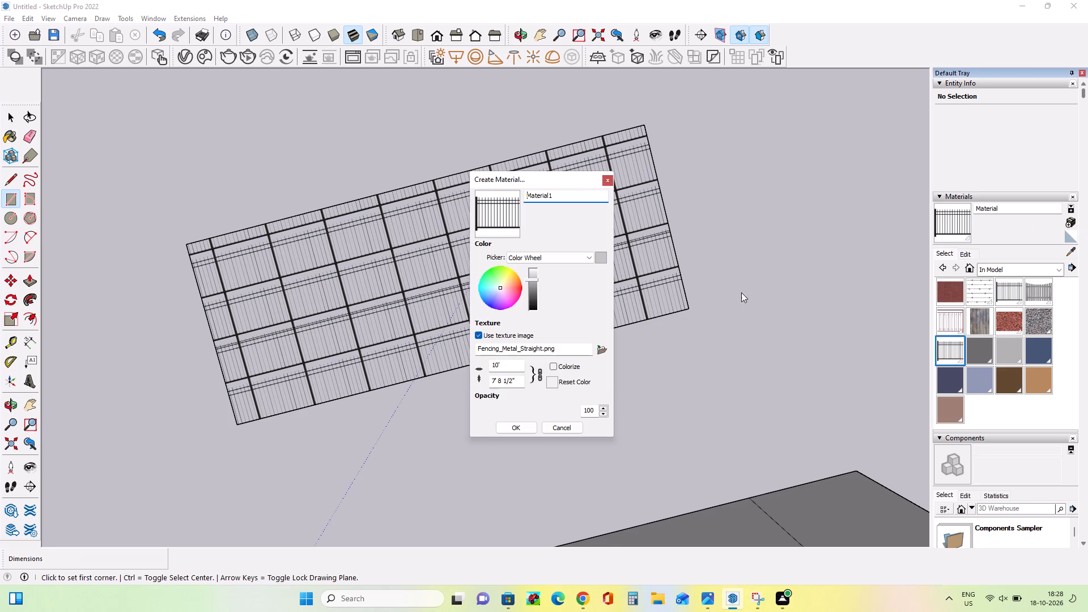
pyautogui.click(519, 364)
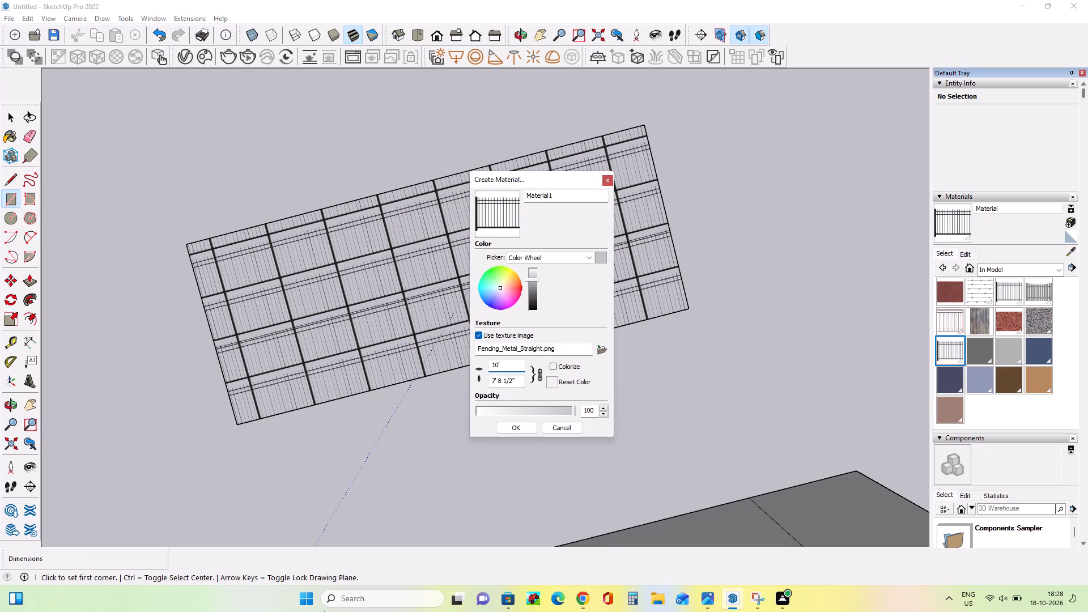
pyautogui.press('BackSpace')
pyautogui.press('BackSpace')
pyautogui.press('BackSpace')
pyautogui.press('BackSpace')
pyautogui.write("20'")
pyautogui.click(512, 430)
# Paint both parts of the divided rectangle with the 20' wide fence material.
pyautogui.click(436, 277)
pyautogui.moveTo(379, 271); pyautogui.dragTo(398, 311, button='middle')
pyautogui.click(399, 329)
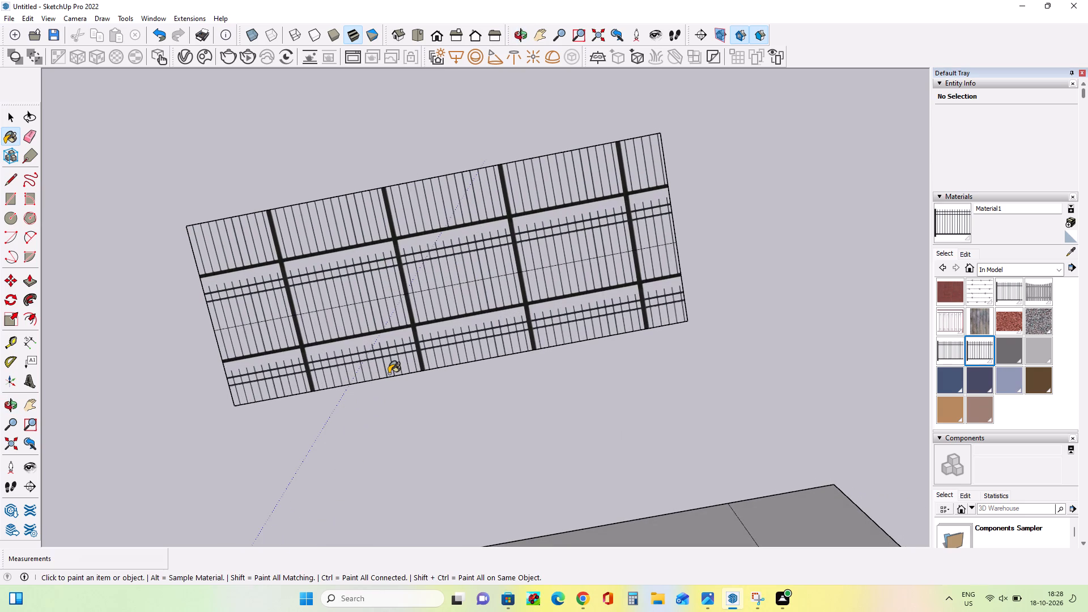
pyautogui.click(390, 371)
# Examine the enlarged fence pattern on the rectangle alongside the stepped block from several angles.
pyautogui.moveTo(357, 378); pyautogui.dragTo(394, 267, button='middle')
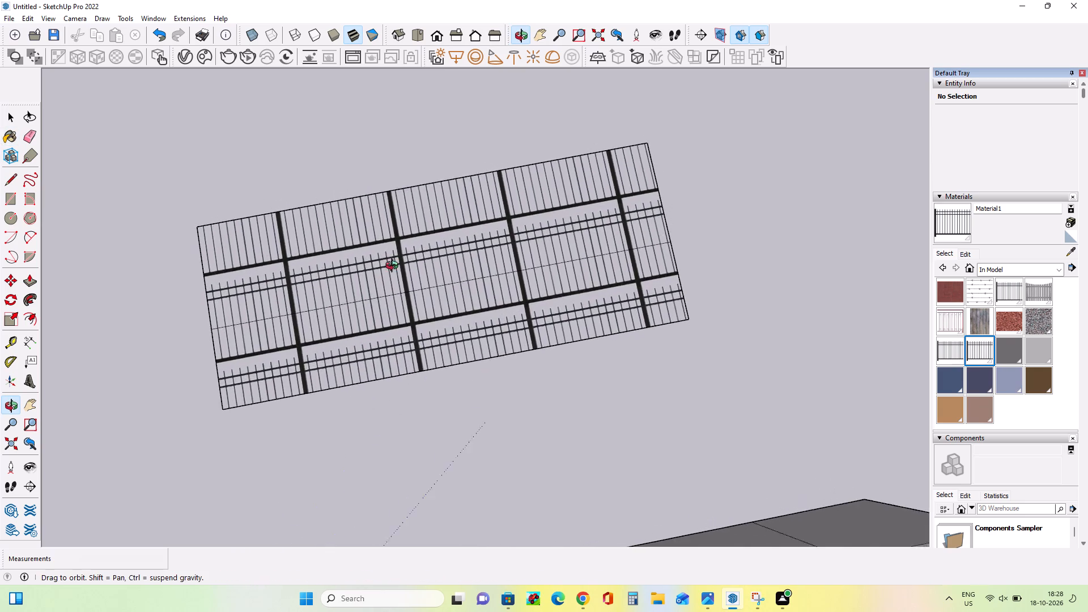
pyautogui.moveTo(394, 267); pyautogui.dragTo(246, 312, button='middle')
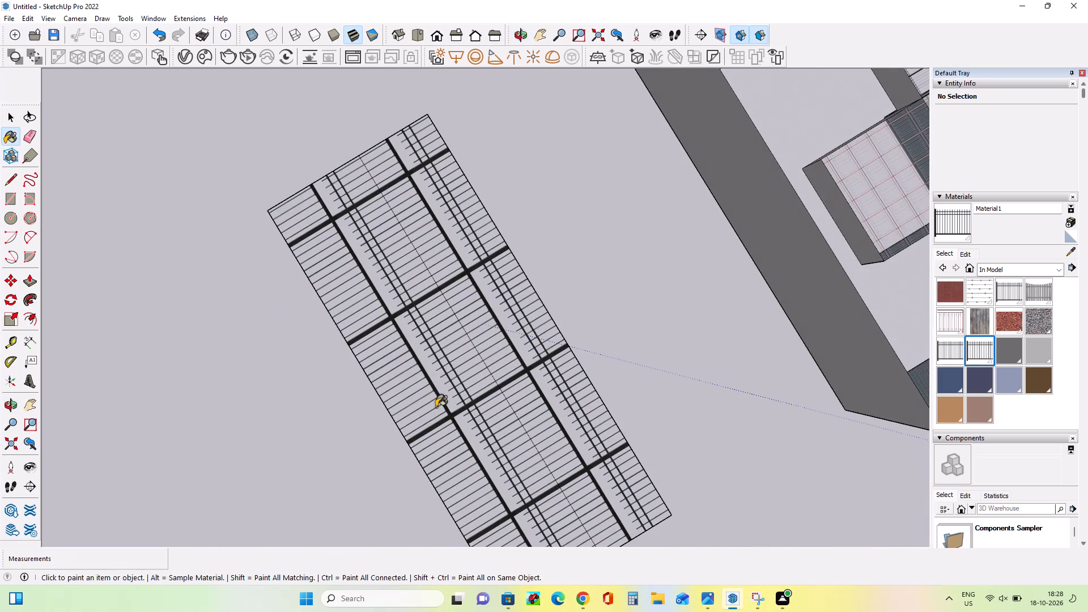
pyautogui.moveTo(431, 390); pyautogui.dragTo(425, 159, button='middle')
pyautogui.scroll(-1, 756, 426)
pyautogui.moveTo(748, 433); pyautogui.dragTo(117, 424, button='middle')
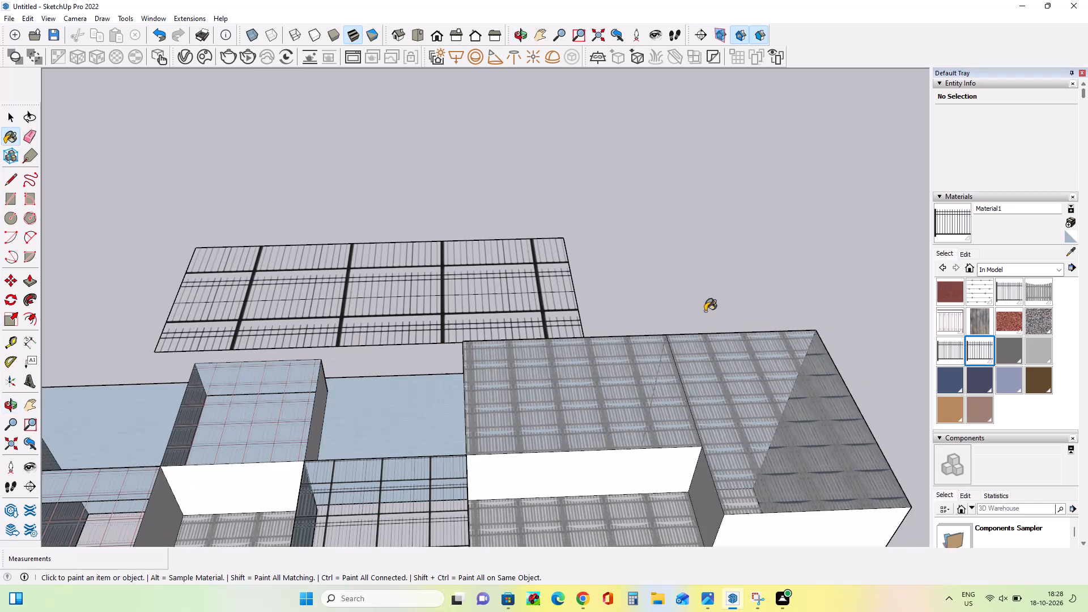
pyautogui.moveTo(783, 331); pyautogui.dragTo(768, 494, button='middle')
pyautogui.scroll(-3, 679, 326)
pyautogui.scroll(1, 603, 187)
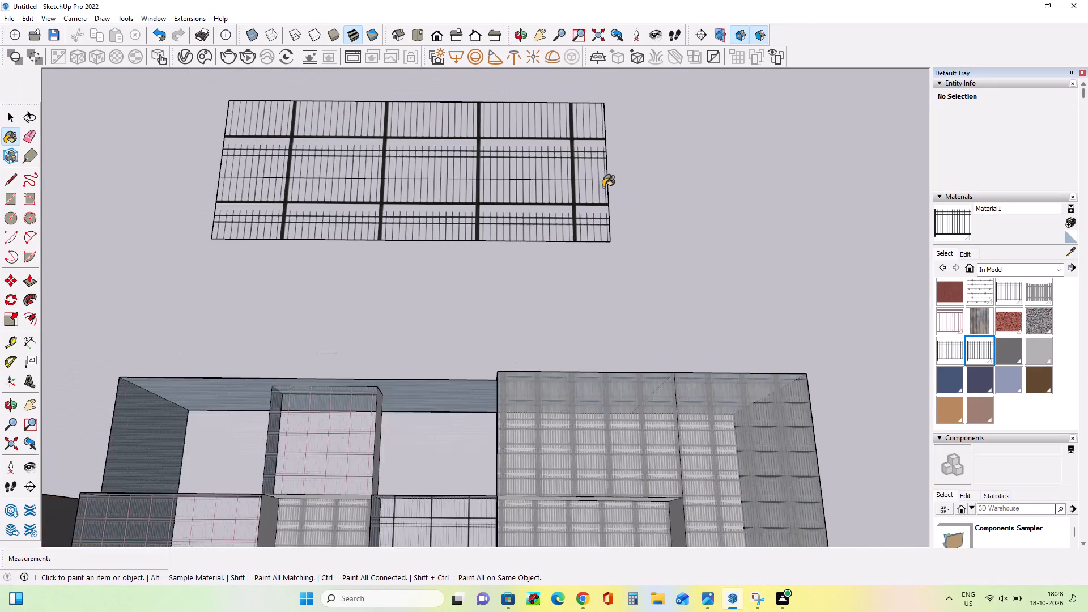
pyautogui.moveTo(740, 223); pyautogui.dragTo(761, 259, button='middle')
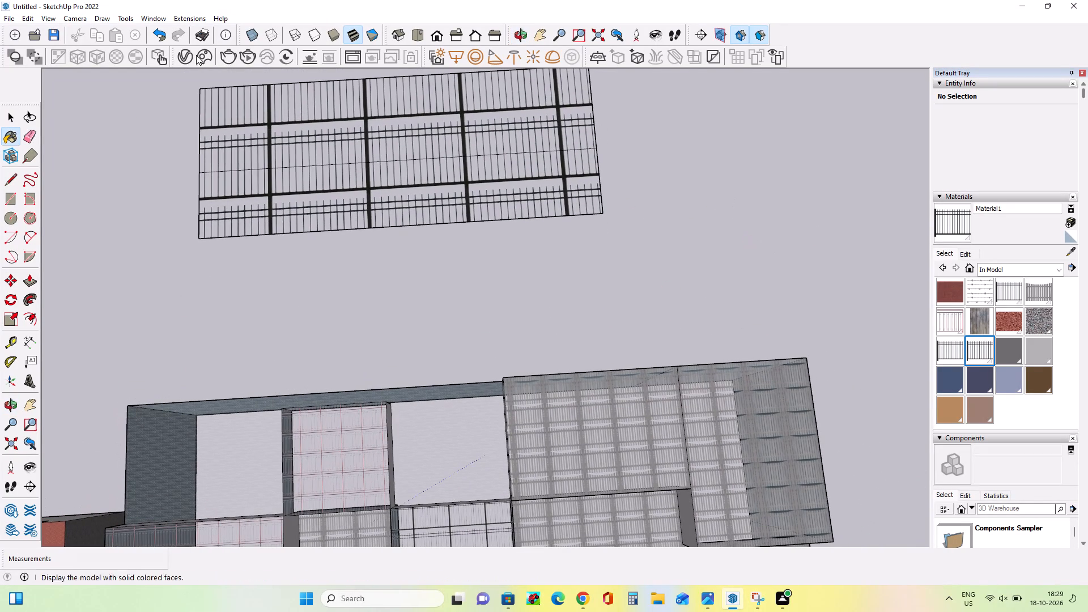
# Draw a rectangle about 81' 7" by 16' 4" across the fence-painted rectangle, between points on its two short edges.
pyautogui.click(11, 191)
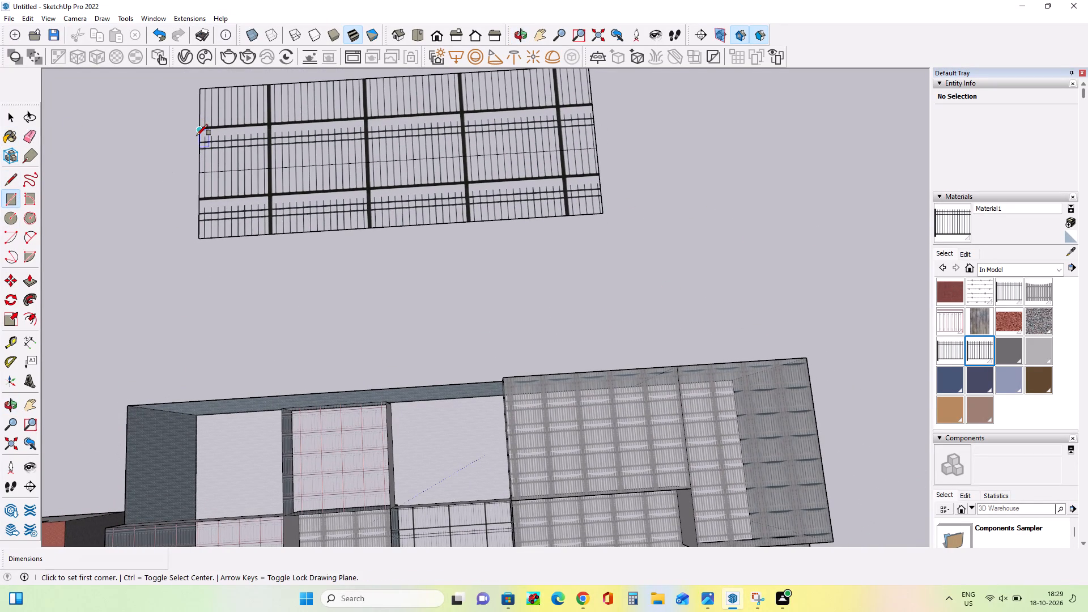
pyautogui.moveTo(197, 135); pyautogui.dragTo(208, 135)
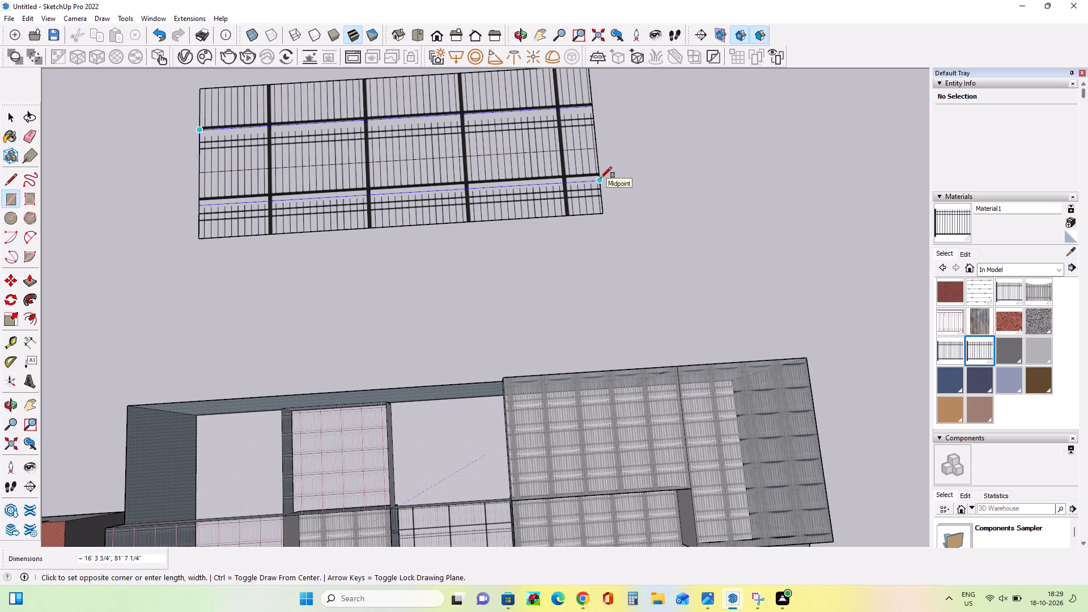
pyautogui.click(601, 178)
# Erase the far part of the fence-painted rectangle together with its leftover side edges.
pyautogui.moveTo(624, 197); pyautogui.dragTo(643, 250, button='middle')
pyautogui.scroll(-1, 296, 207)
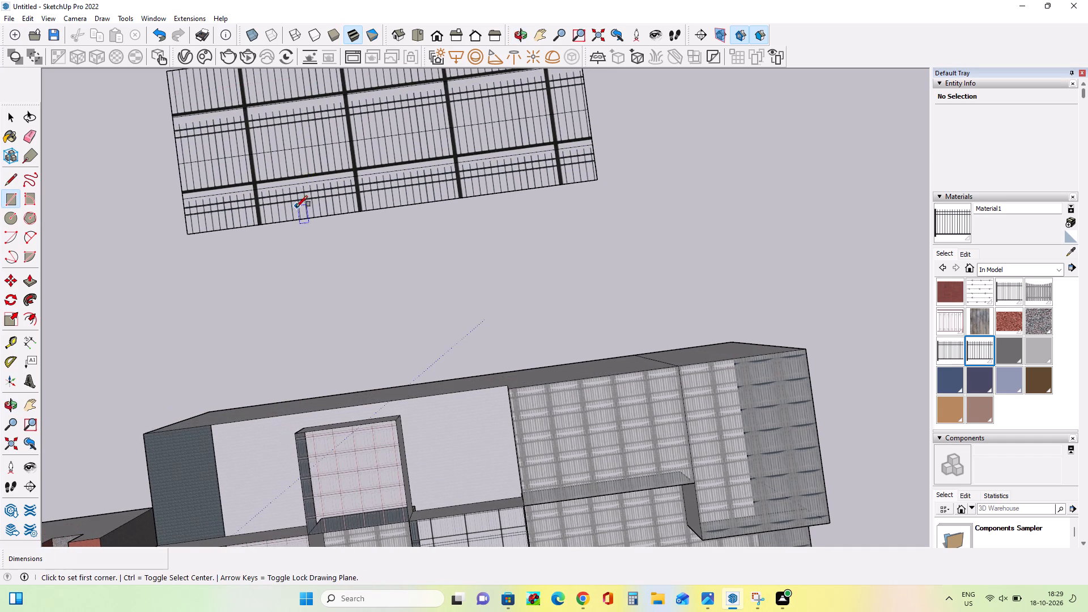
pyautogui.scroll(-5, 296, 207)
pyautogui.click(25, 130)
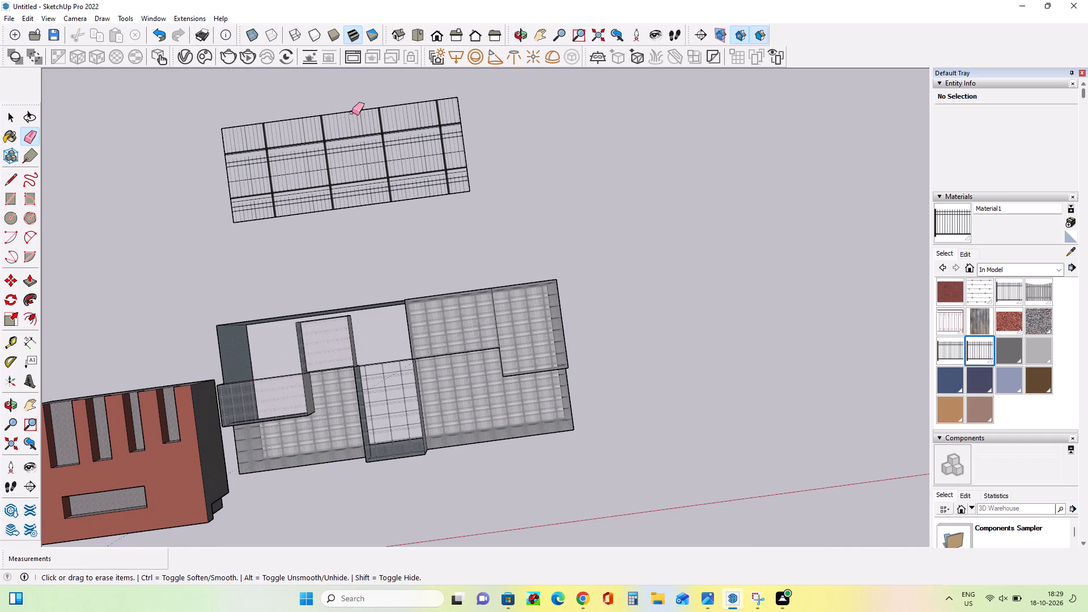
pyautogui.moveTo(352, 112); pyautogui.dragTo(361, 137)
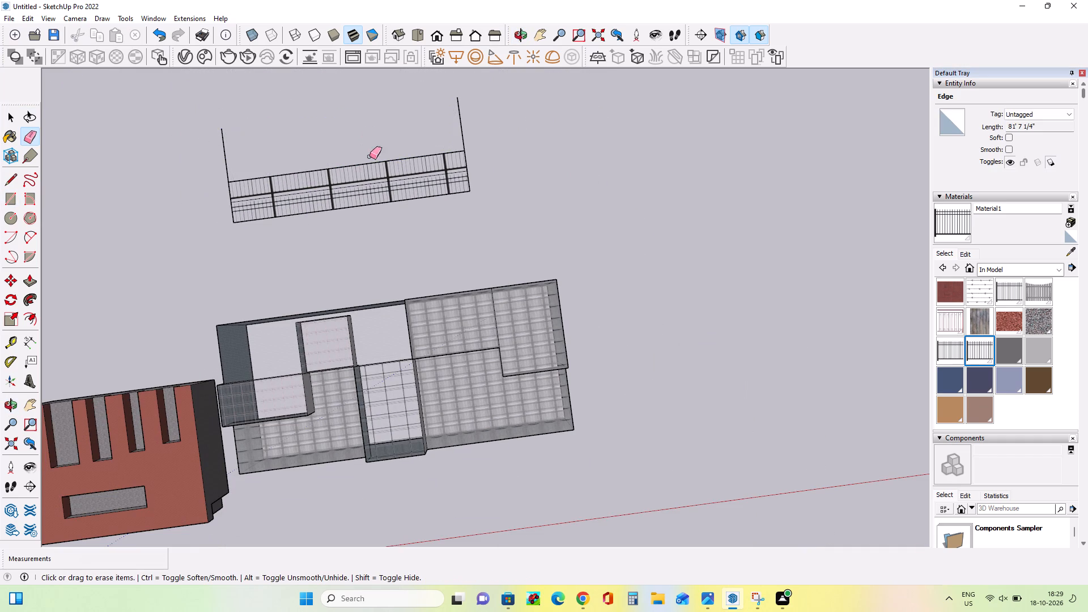
pyautogui.scroll(3, 422, 132)
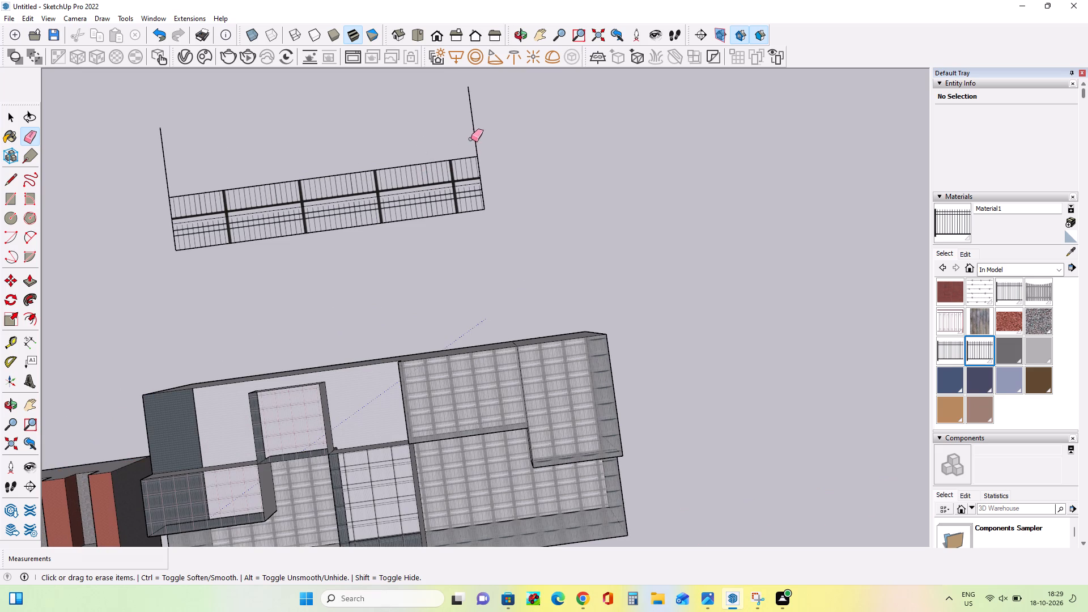
pyautogui.moveTo(473, 138); pyautogui.dragTo(507, 142)
pyautogui.click(168, 154)
pyautogui.moveTo(160, 154); pyautogui.dragTo(173, 155)
pyautogui.moveTo(173, 155); pyautogui.dragTo(177, 158)
# Erase the remaining fence-painted strip and its loose end edges.
pyautogui.scroll(9, 297, 209)
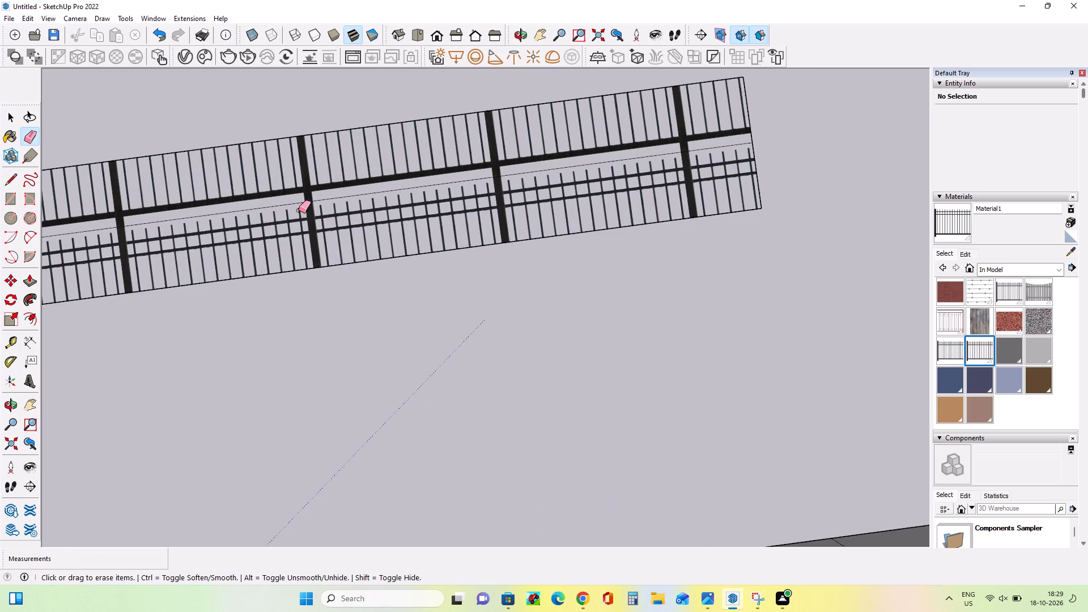
pyautogui.scroll(1, 299, 210)
pyautogui.scroll(-6, 299, 210)
pyautogui.moveTo(389, 136); pyautogui.dragTo(390, 137, button='middle')
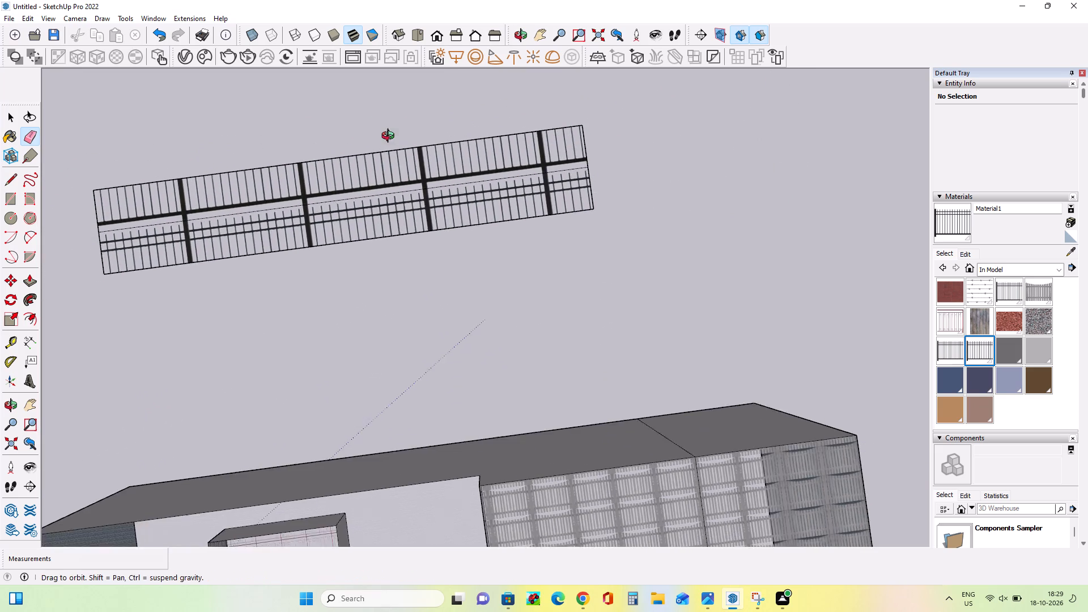
pyautogui.moveTo(390, 137); pyautogui.dragTo(395, 134, button='middle')
pyautogui.moveTo(386, 137); pyautogui.dragTo(352, 259)
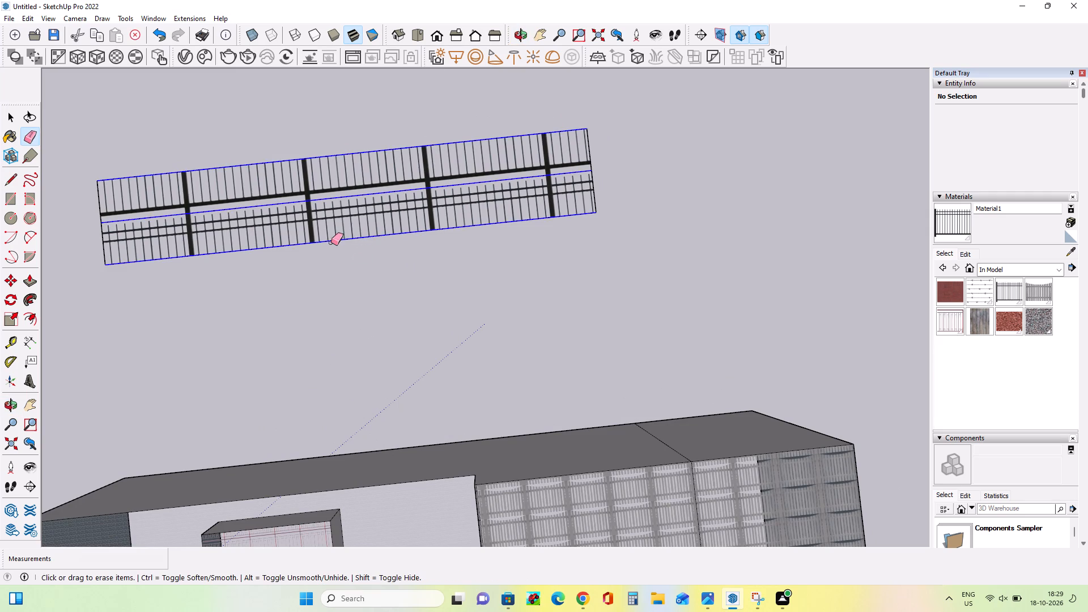
pyautogui.moveTo(346, 95); pyautogui.dragTo(311, 233)
pyautogui.moveTo(73, 194); pyautogui.dragTo(286, 204)
pyautogui.moveTo(671, 154); pyautogui.dragTo(661, 156)
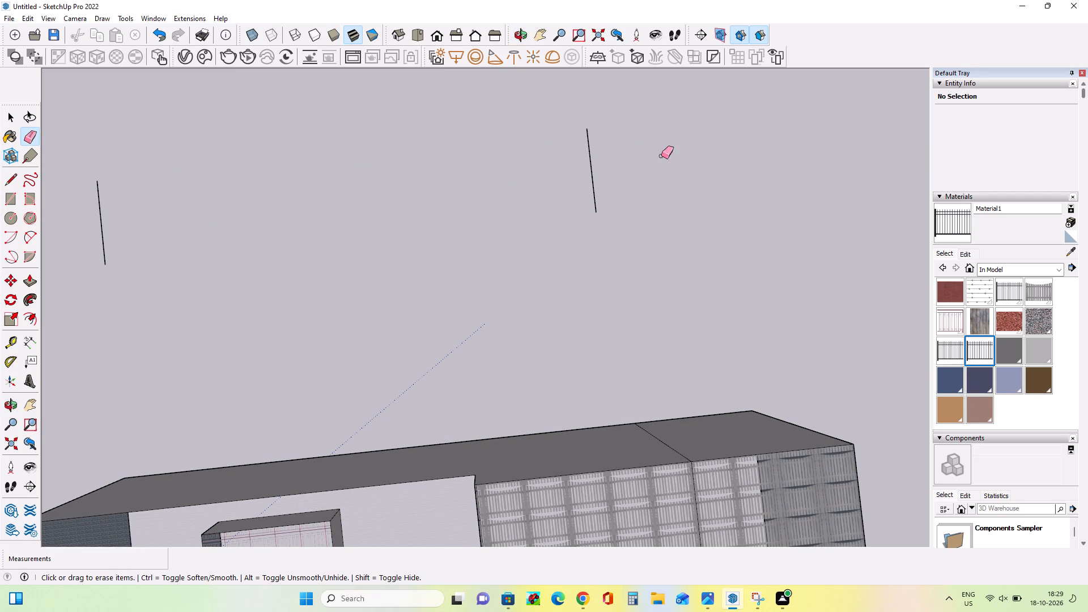
pyautogui.moveTo(661, 156); pyautogui.dragTo(544, 185)
pyautogui.moveTo(600, 167); pyautogui.dragTo(573, 187)
pyautogui.moveTo(83, 206); pyautogui.dragTo(108, 211)
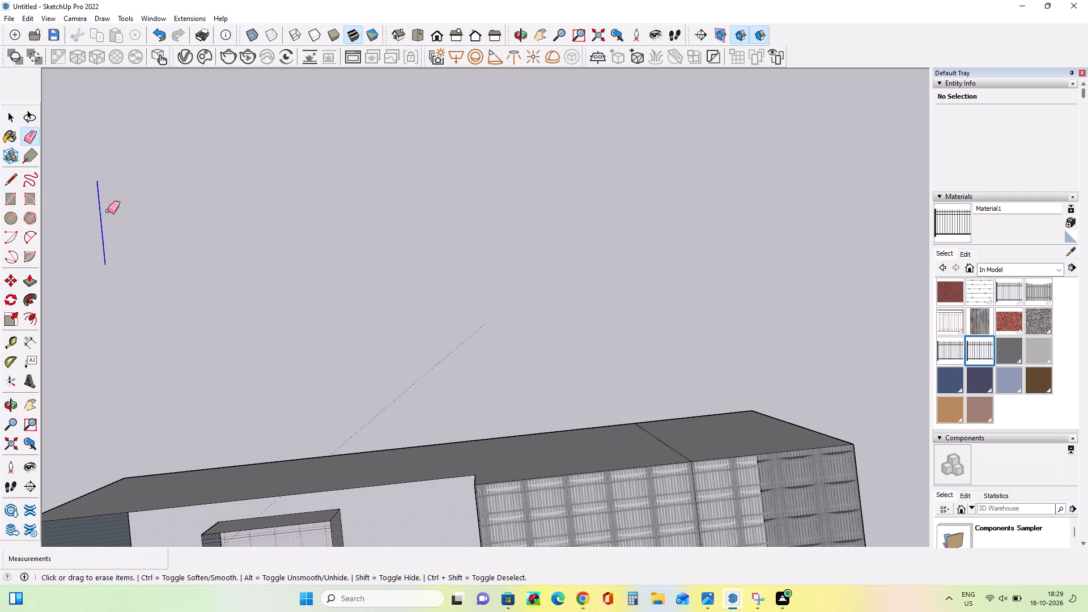
pyautogui.moveTo(108, 211); pyautogui.dragTo(108, 211)
# Draw a new rectangle about 46' 3" by 11' 6" behind the stepped block.
pyautogui.click(11, 201)
pyautogui.moveTo(194, 269); pyautogui.dragTo(432, 181)
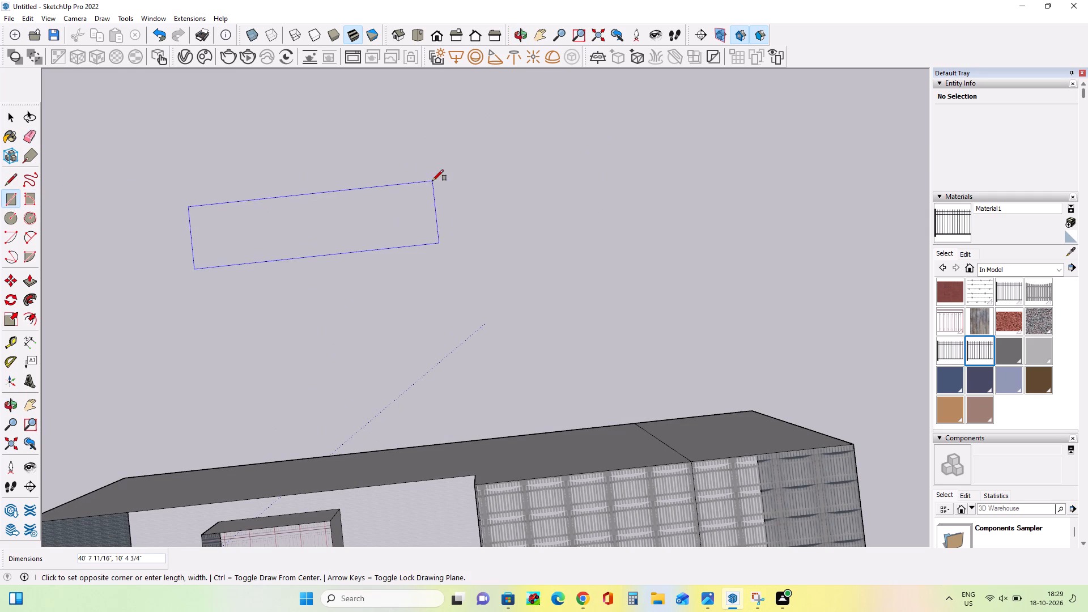
pyautogui.moveTo(432, 181); pyautogui.dragTo(465, 171)
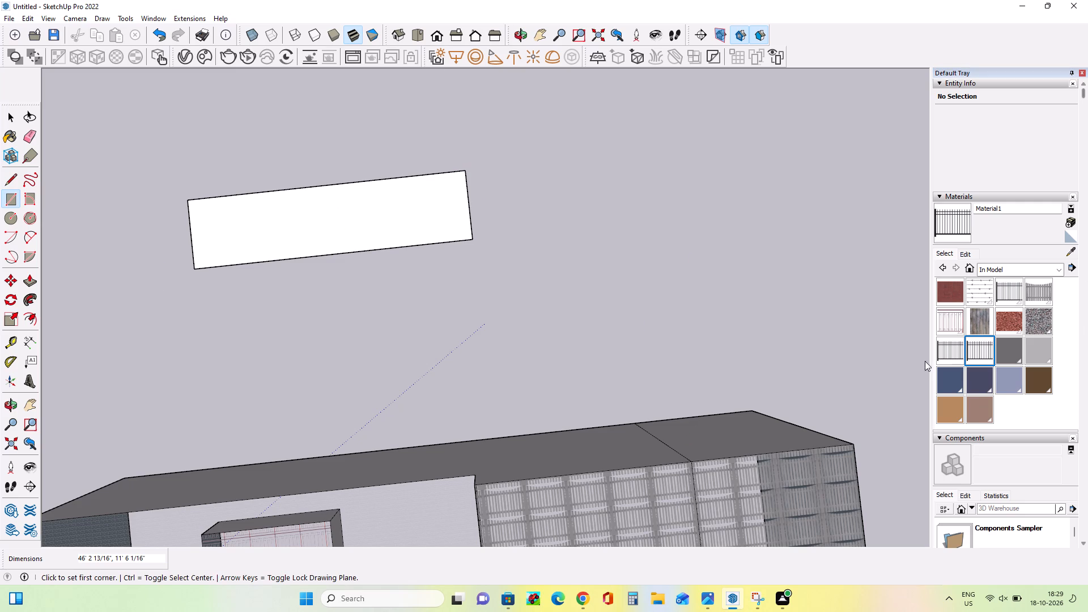
# Paint the new rectangle with the 20' wide metal fence material.
pyautogui.click(982, 351)
pyautogui.click(403, 214)
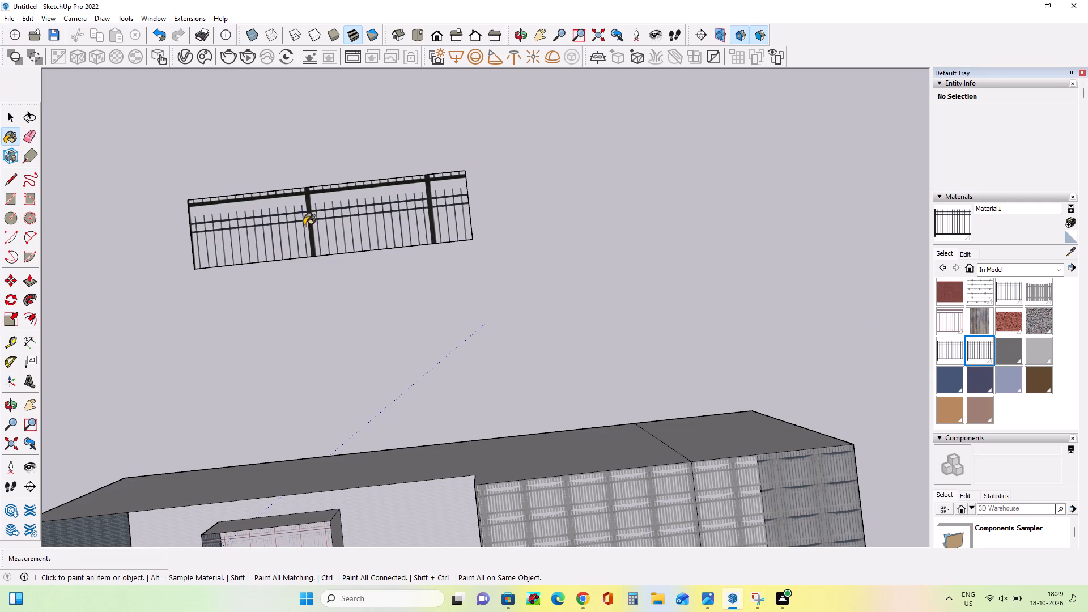
# Draw a rectangle about 46' 3" by 1' 4" over the top rail strip of the fence-painted rectangle.
pyautogui.scroll(6, 299, 224)
pyautogui.moveTo(299, 229); pyautogui.dragTo(301, 235, button='middle')
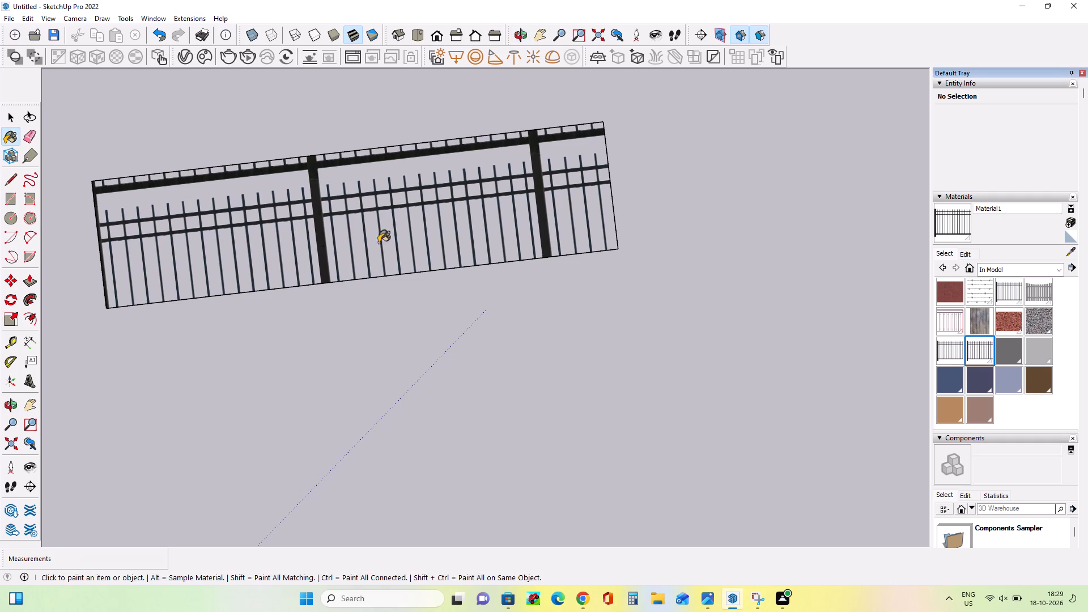
pyautogui.click(10, 194)
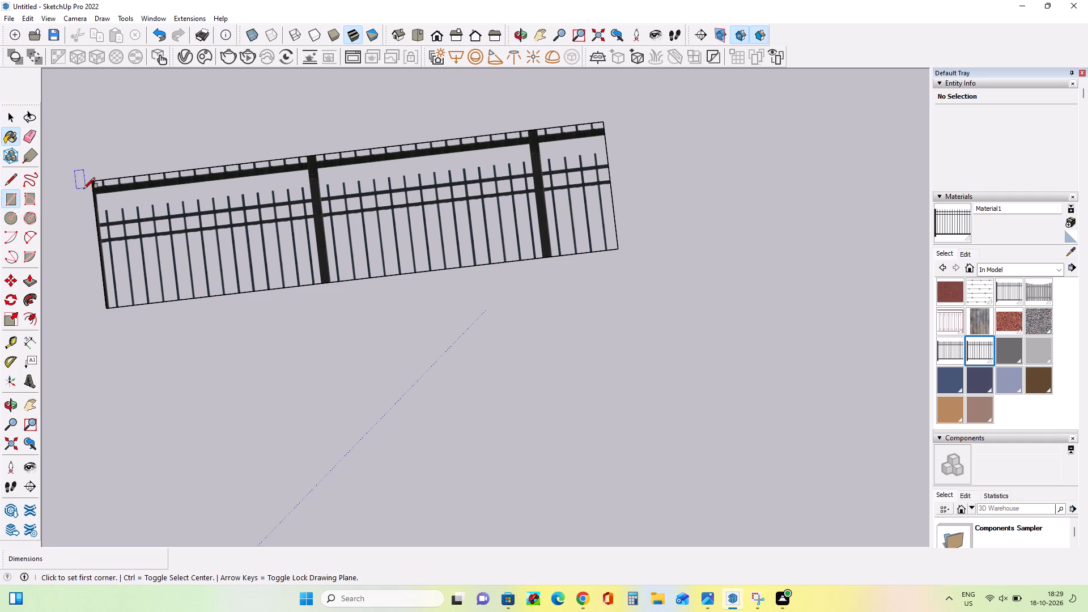
pyautogui.click(94, 196)
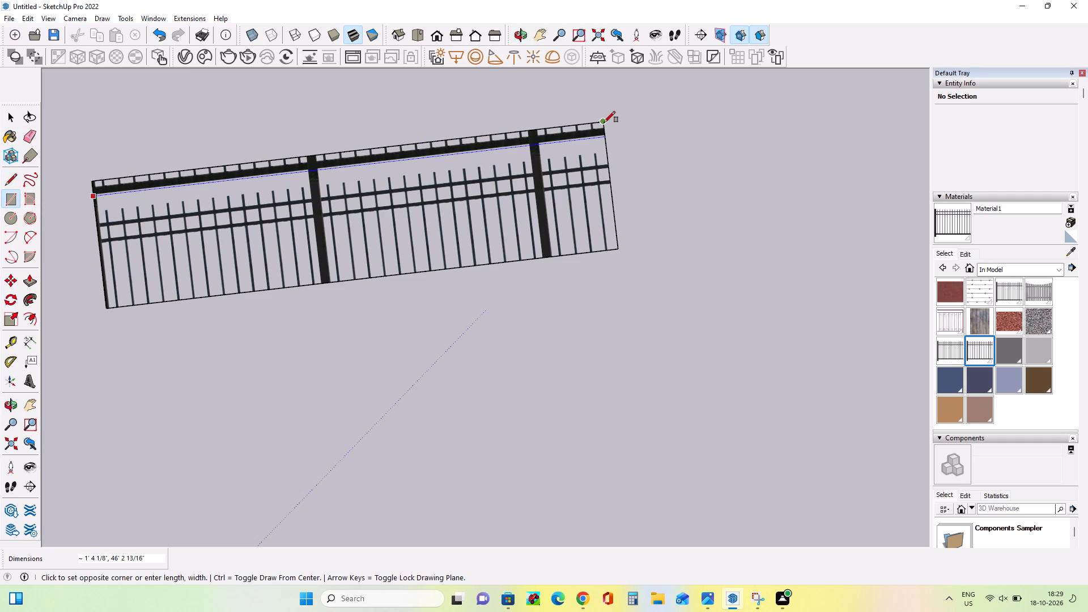
pyautogui.click(604, 122)
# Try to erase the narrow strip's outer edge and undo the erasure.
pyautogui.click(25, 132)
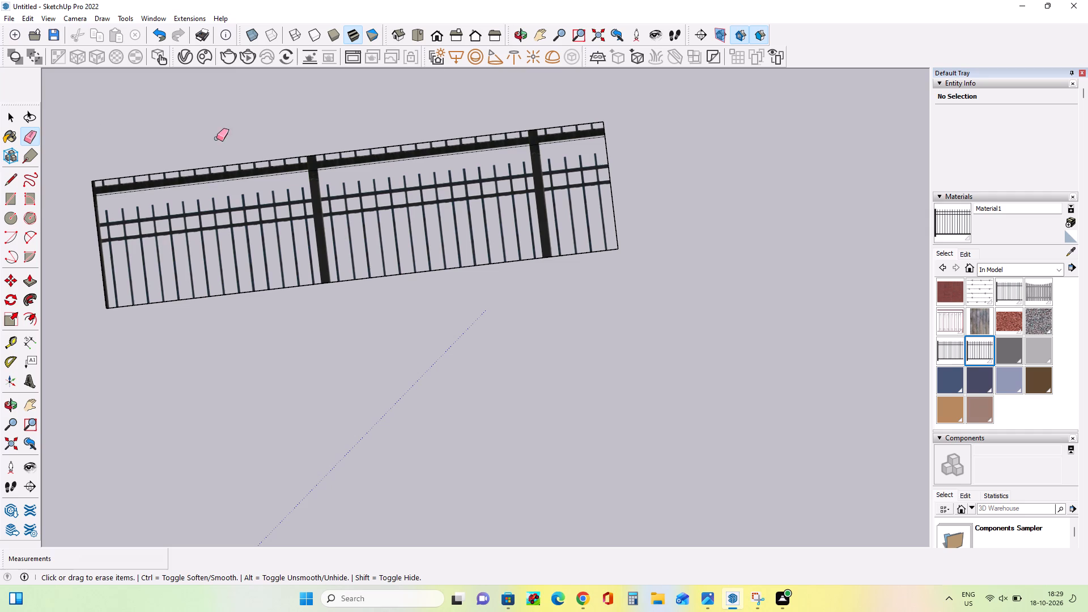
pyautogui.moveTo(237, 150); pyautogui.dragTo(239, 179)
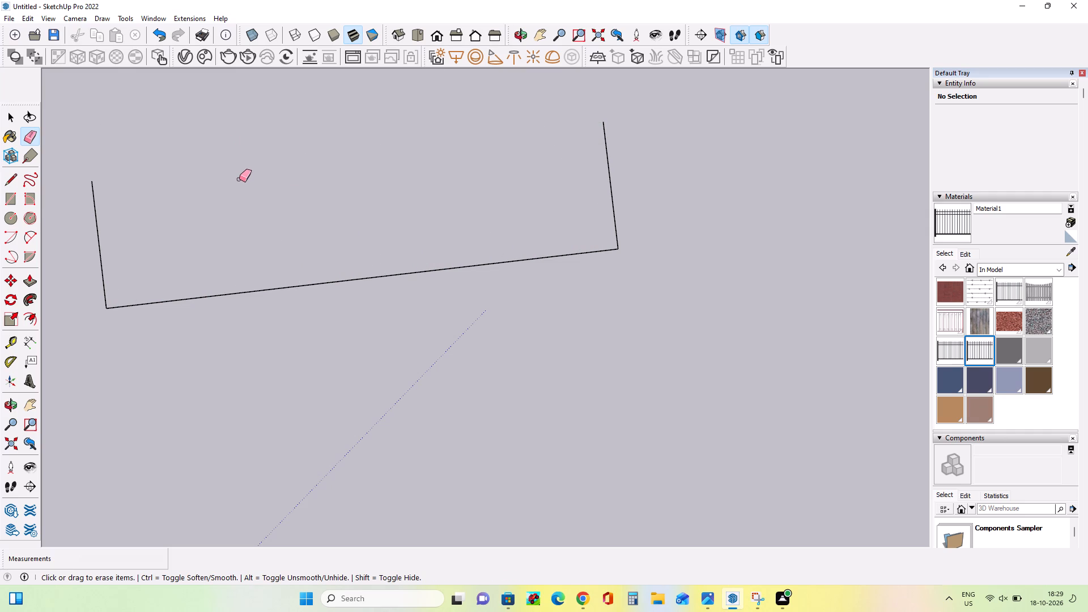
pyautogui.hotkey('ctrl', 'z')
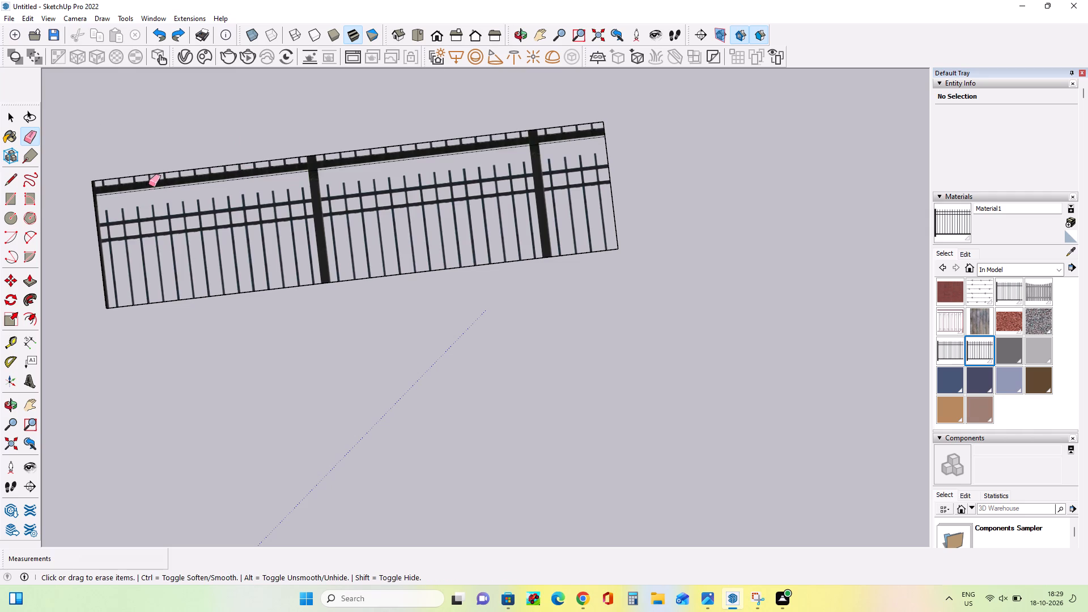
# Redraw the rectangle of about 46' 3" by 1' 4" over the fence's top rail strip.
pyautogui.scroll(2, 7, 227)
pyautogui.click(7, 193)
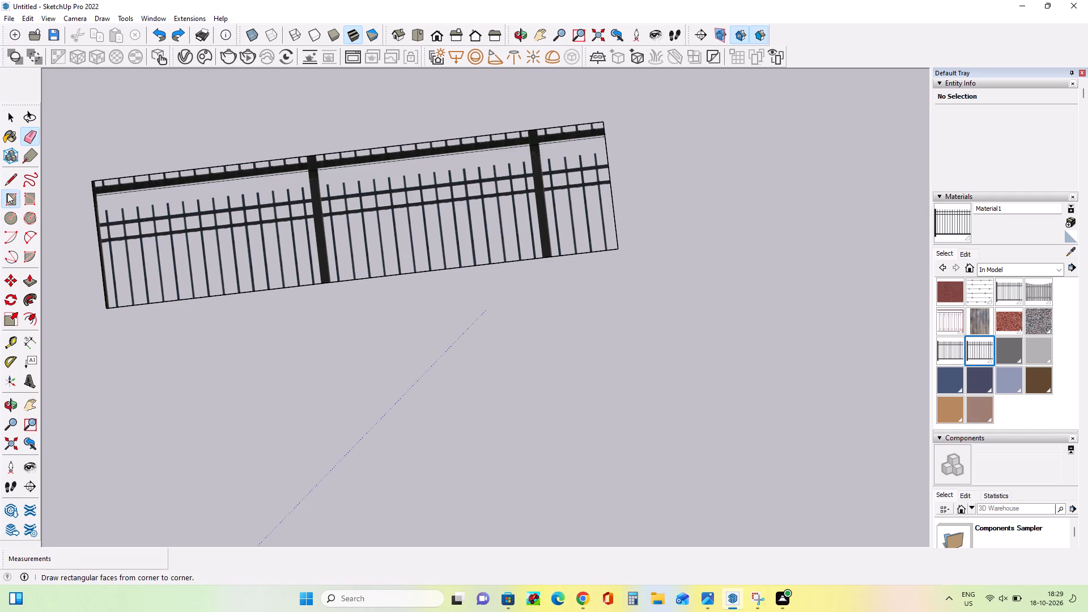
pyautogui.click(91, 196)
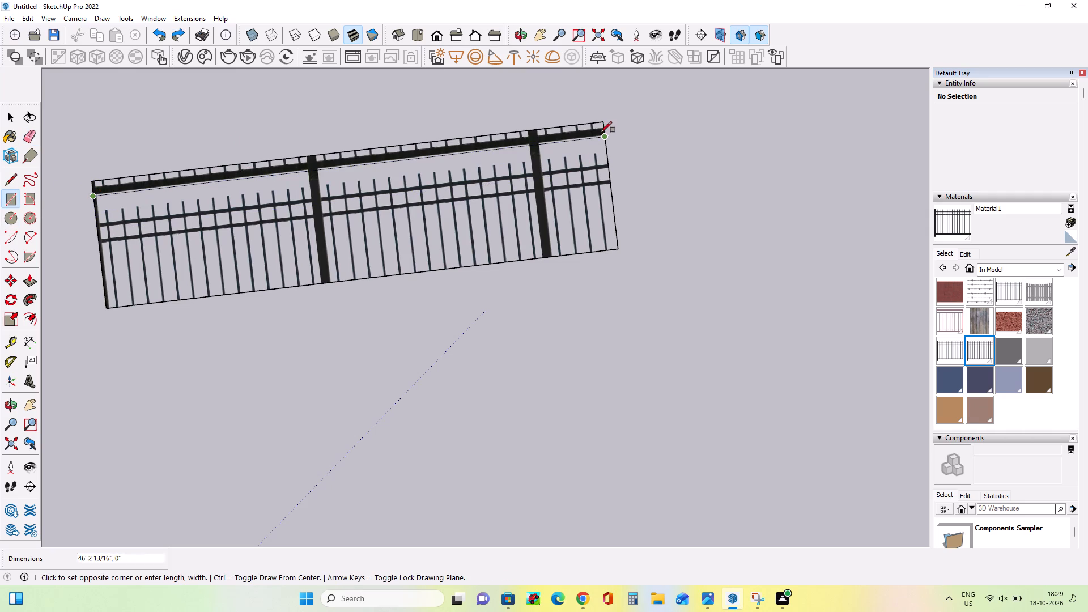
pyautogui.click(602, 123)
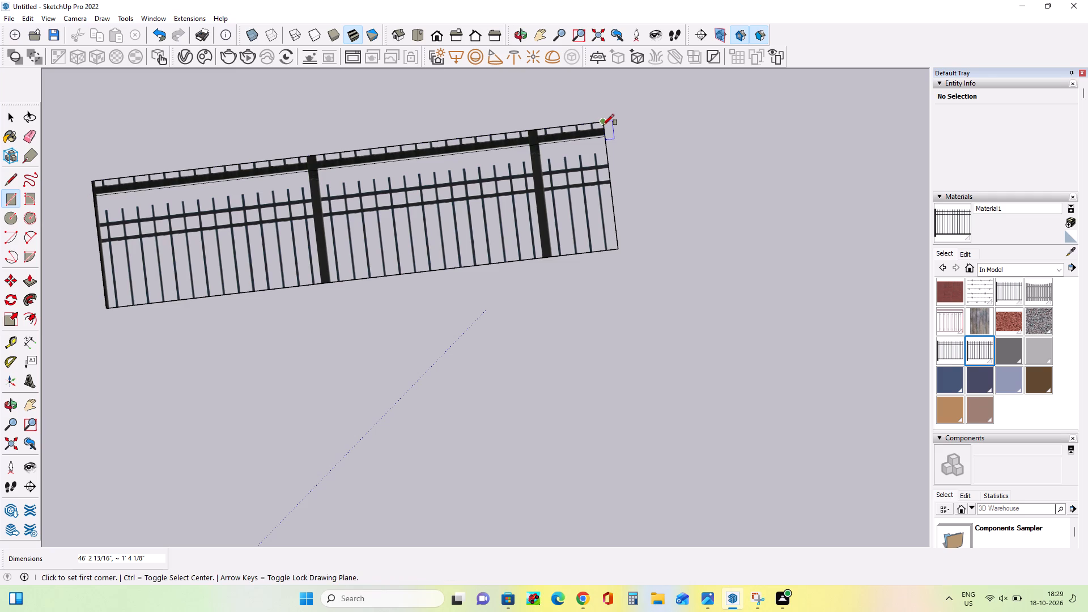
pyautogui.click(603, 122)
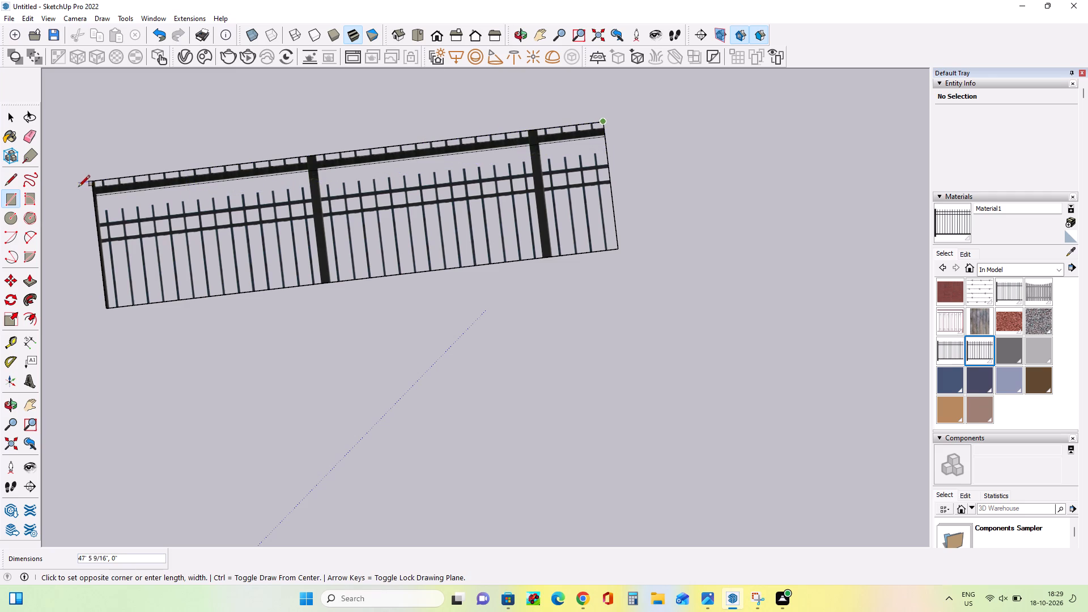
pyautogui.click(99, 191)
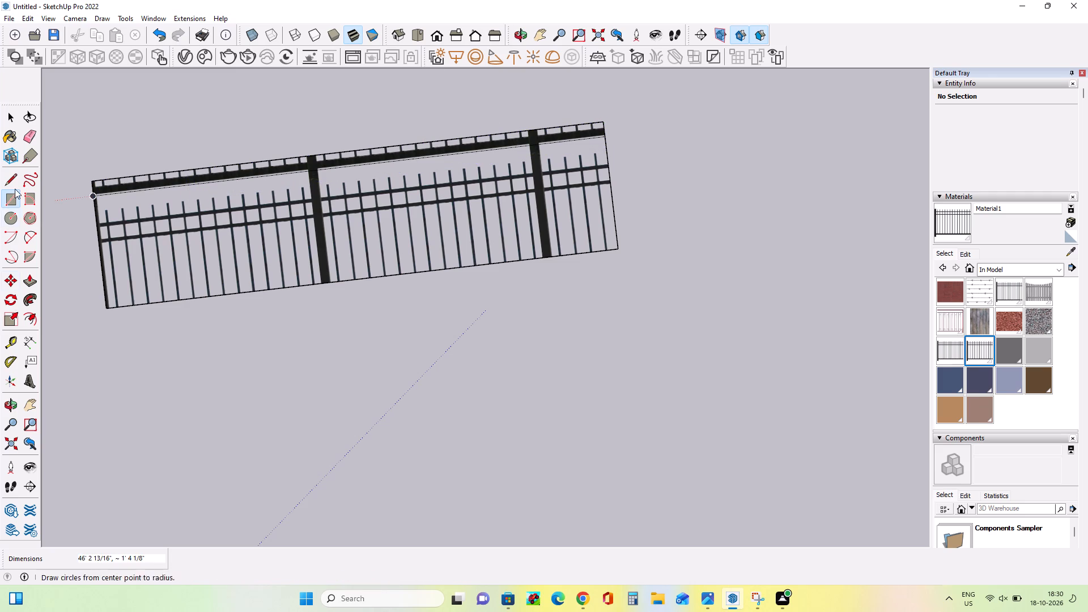
# Erase the fence's top rail strip by removing its outer edge and both short end edges.
pyautogui.click(31, 136)
pyautogui.moveTo(175, 165); pyautogui.dragTo(177, 183)
pyautogui.moveTo(91, 185); pyautogui.dragTo(96, 185)
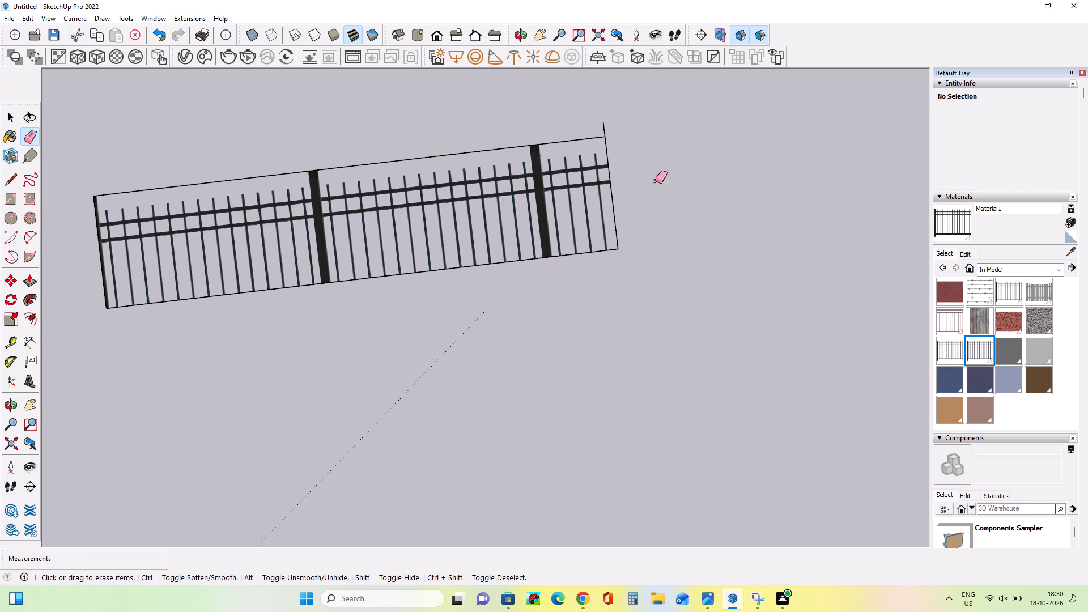
pyautogui.moveTo(598, 129); pyautogui.dragTo(614, 128)
# Move the whole fence rectangle about 46' 1" so its lower corner meets the stepped block's upper front corner.
pyautogui.moveTo(580, 139); pyautogui.dragTo(600, 149, button='middle')
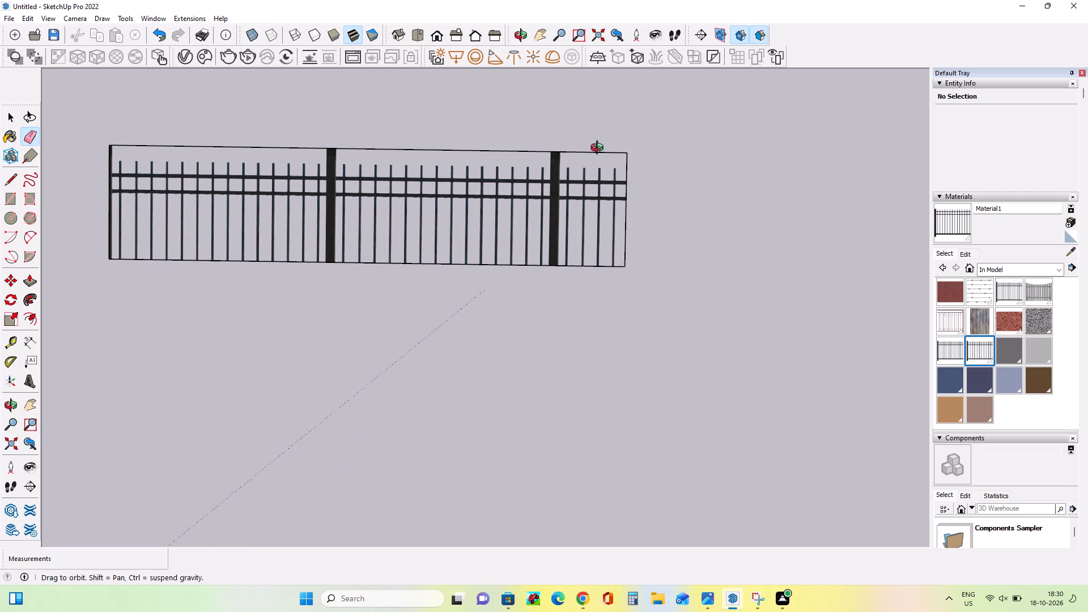
pyautogui.moveTo(600, 149); pyautogui.dragTo(613, 228, button='middle')
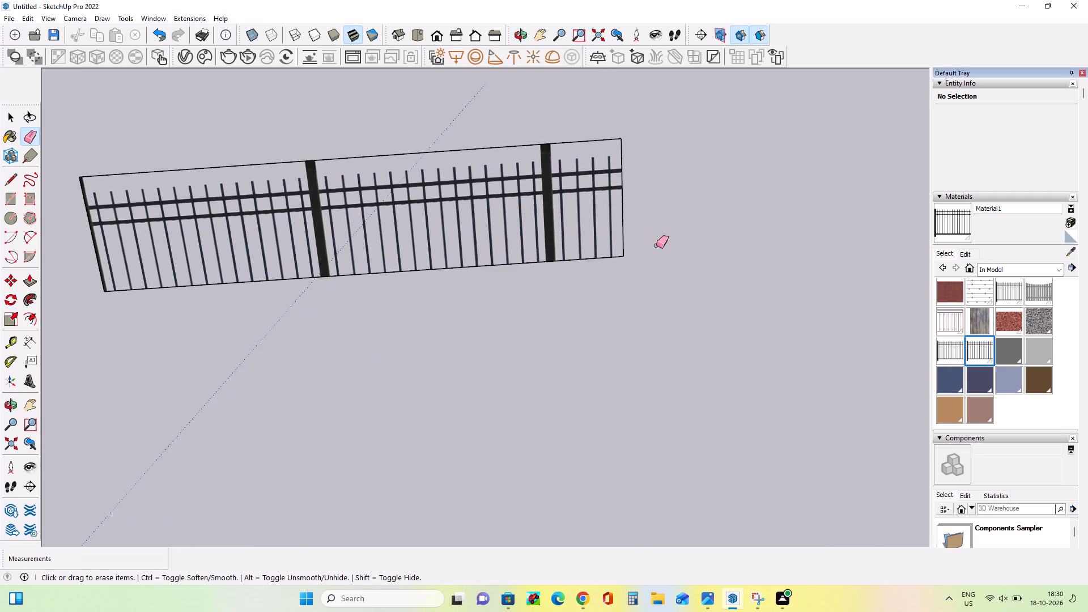
pyautogui.scroll(-5, 670, 245)
pyautogui.moveTo(450, 276); pyautogui.dragTo(512, 104, button='middle')
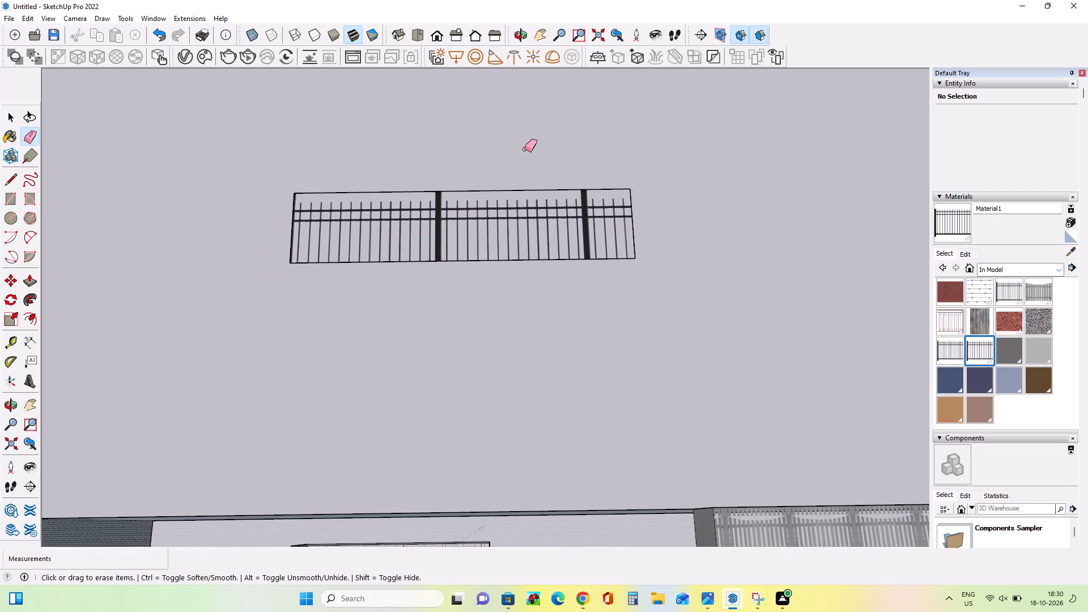
pyautogui.scroll(-10, 525, 149)
pyautogui.moveTo(527, 157); pyautogui.dragTo(544, 211, button='middle')
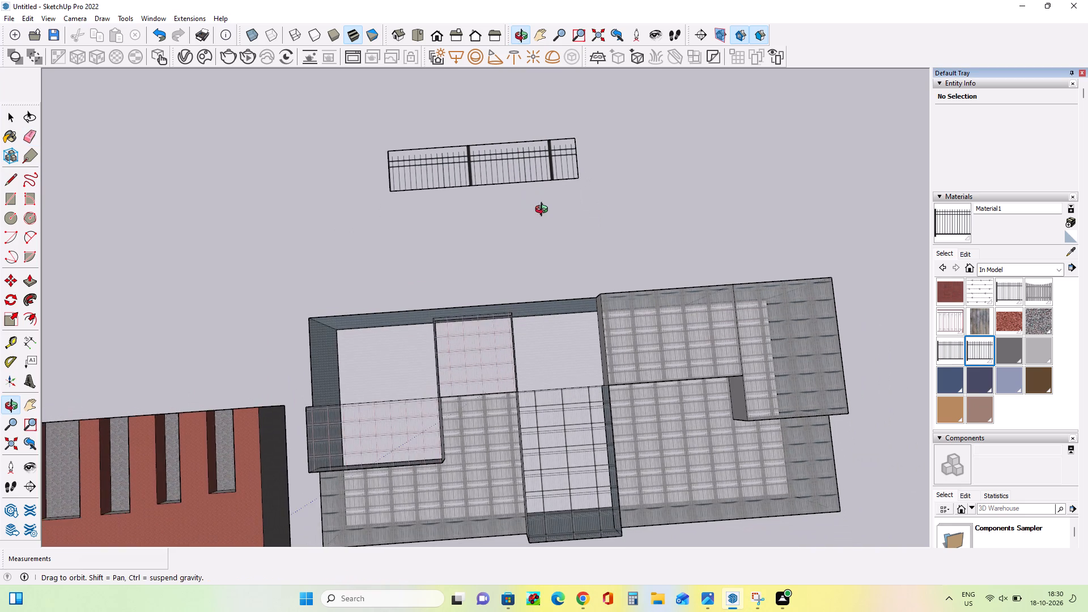
pyautogui.moveTo(544, 211); pyautogui.dragTo(546, 168, button='middle')
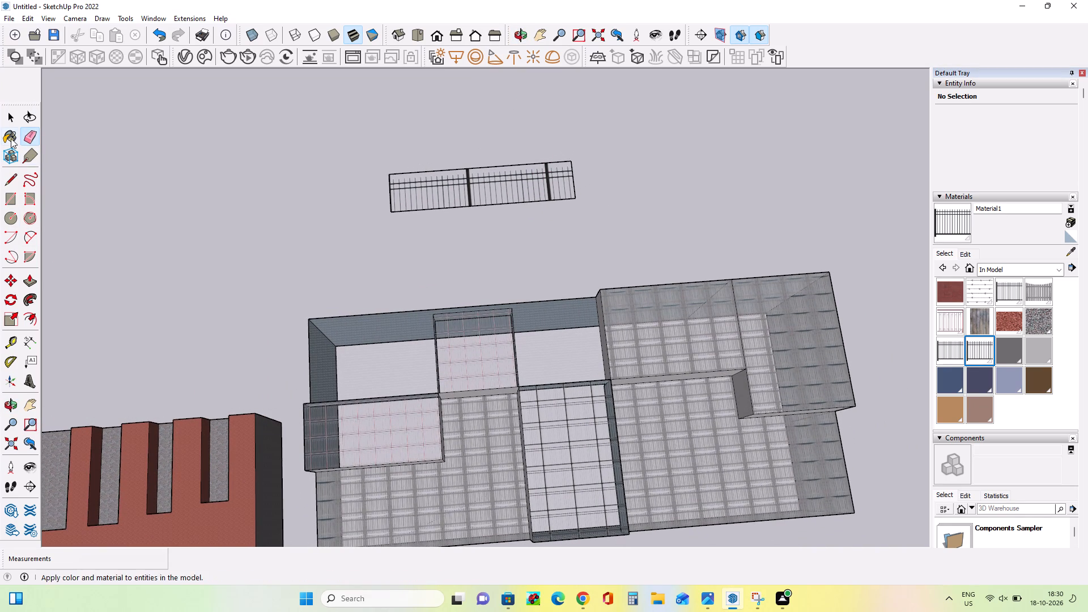
pyautogui.click(6, 118)
pyautogui.moveTo(632, 137); pyautogui.dragTo(348, 235)
pyautogui.click(8, 277)
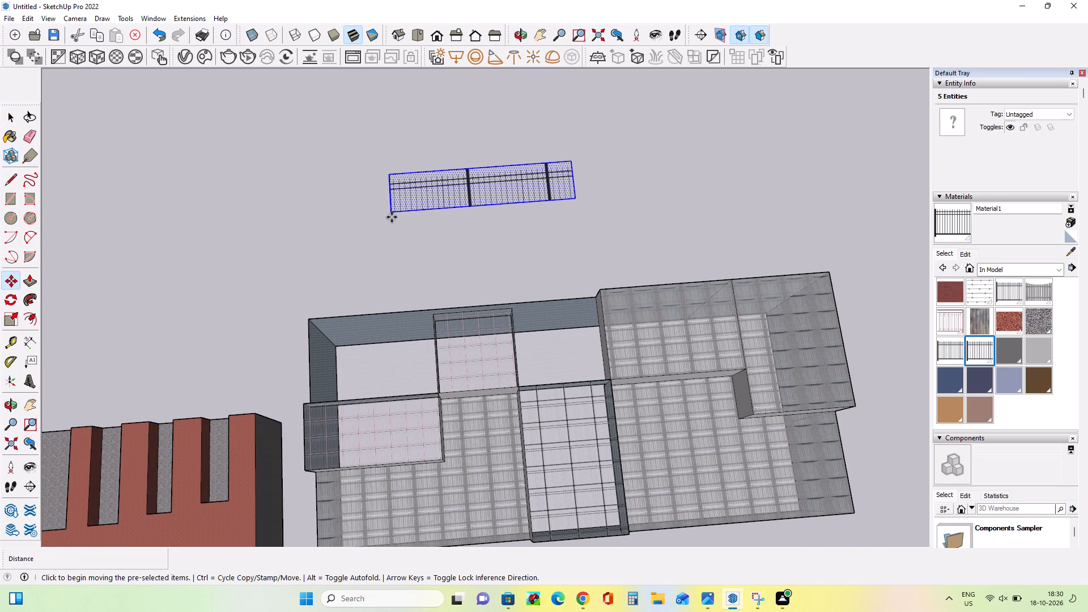
pyautogui.click(392, 215)
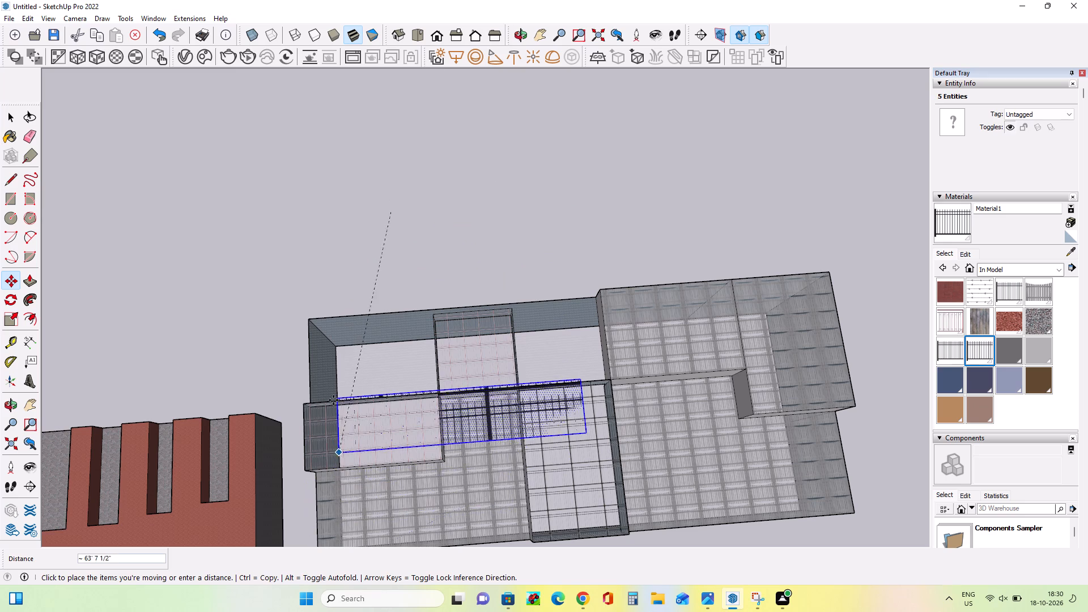
pyautogui.click(313, 317)
# Move the selected fence upward about 9" from the block's front roof edge.
pyautogui.moveTo(494, 304); pyautogui.dragTo(458, 555, button='middle')
pyautogui.scroll(3, 354, 418)
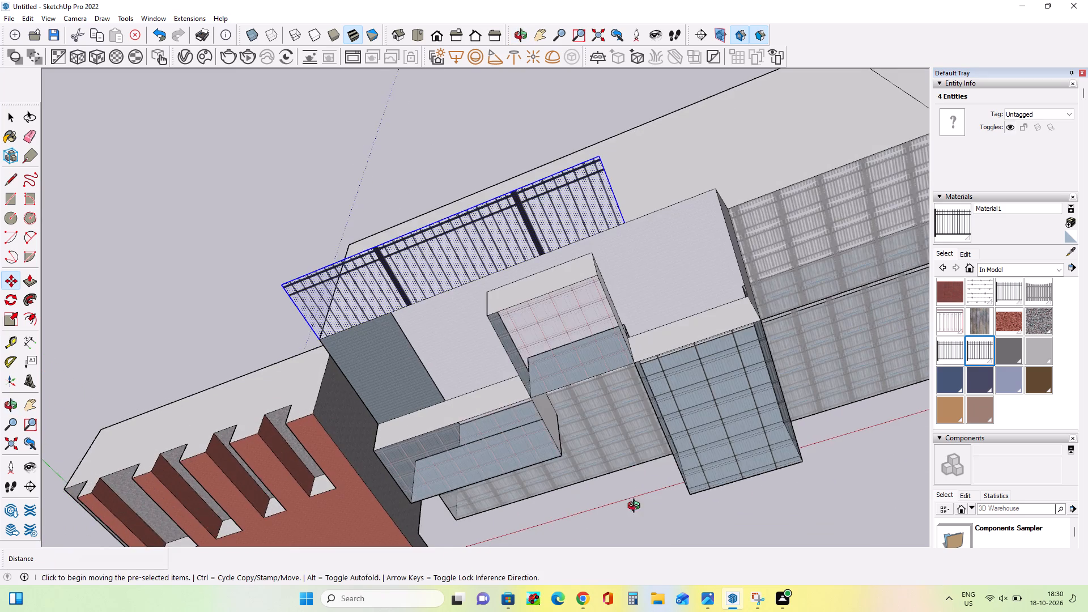
pyautogui.moveTo(636, 507); pyautogui.dragTo(767, 429, button='middle')
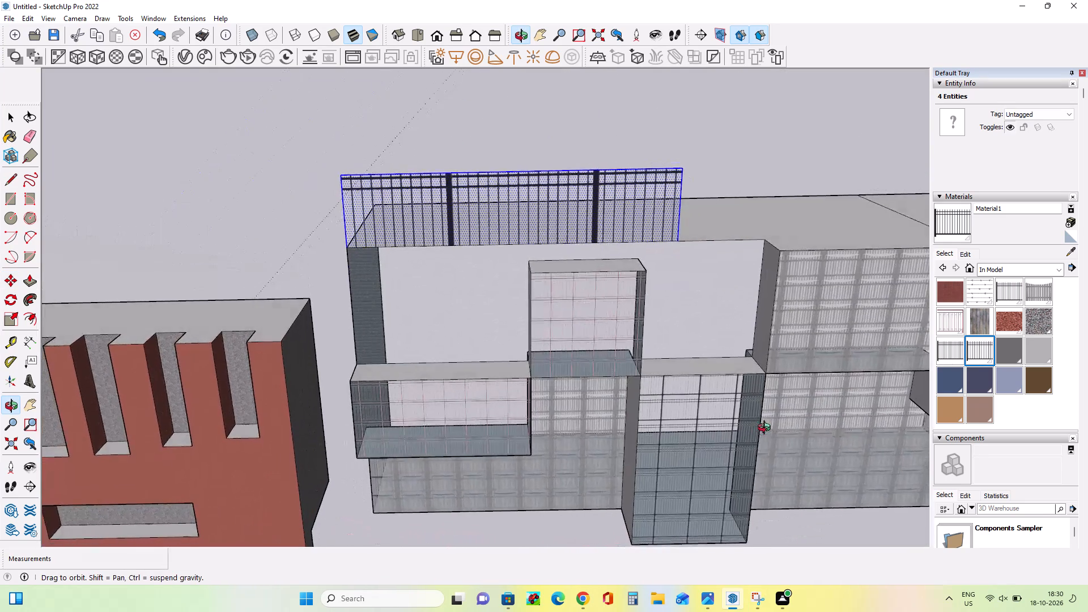
pyautogui.moveTo(767, 429); pyautogui.dragTo(767, 429, button='middle')
pyautogui.scroll(5, 614, 225)
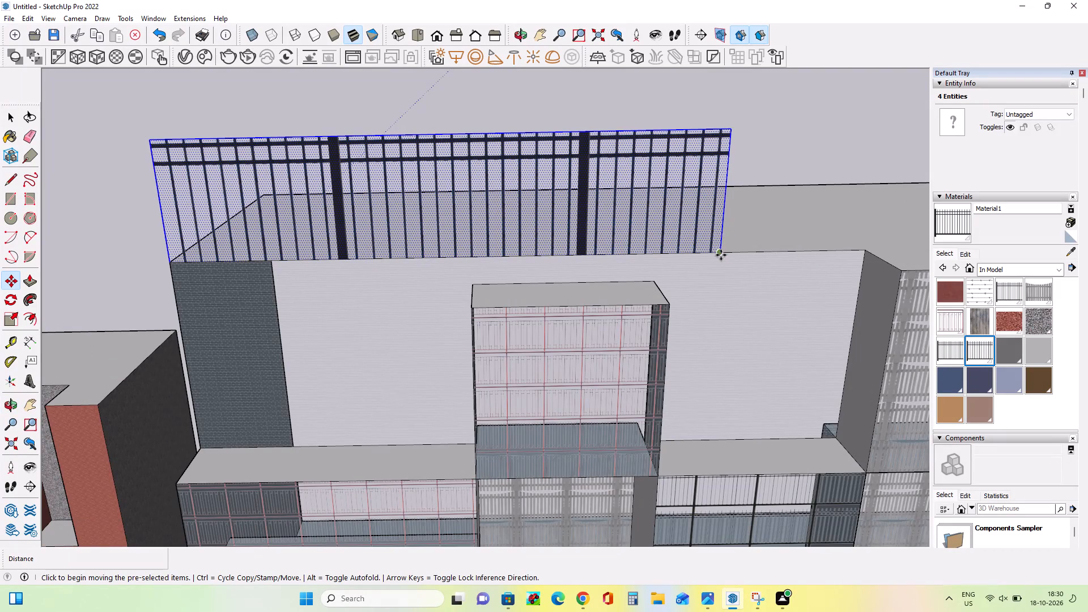
pyautogui.moveTo(717, 255); pyautogui.dragTo(716, 248)
pyautogui.click(716, 244)
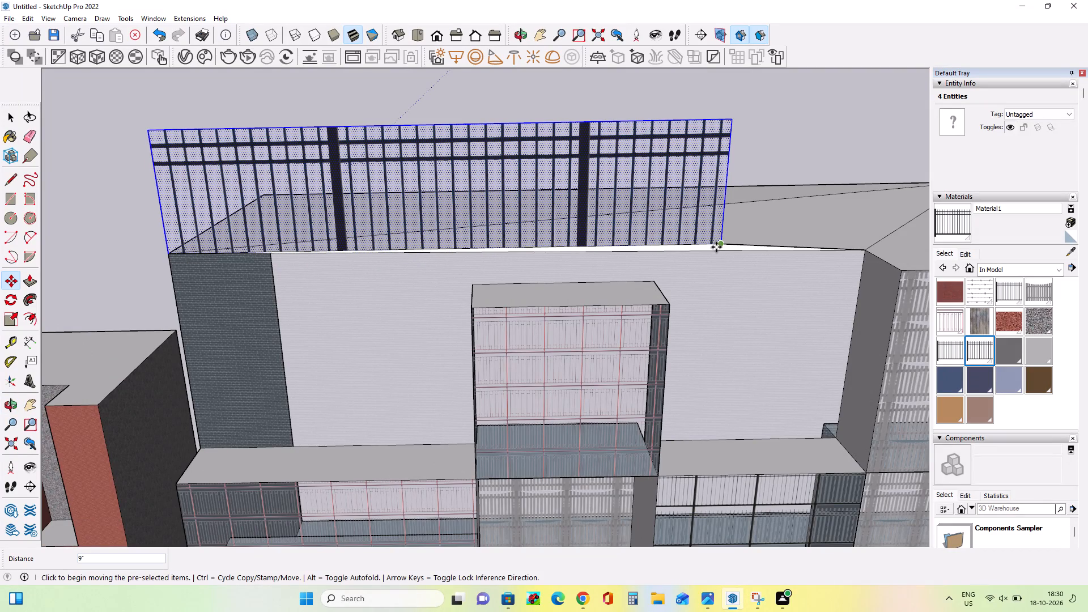
pyautogui.press('Escape')
# Move the lower corner at the fence's free end about 7" down toward the block's front roof edge.
pyautogui.click(722, 244)
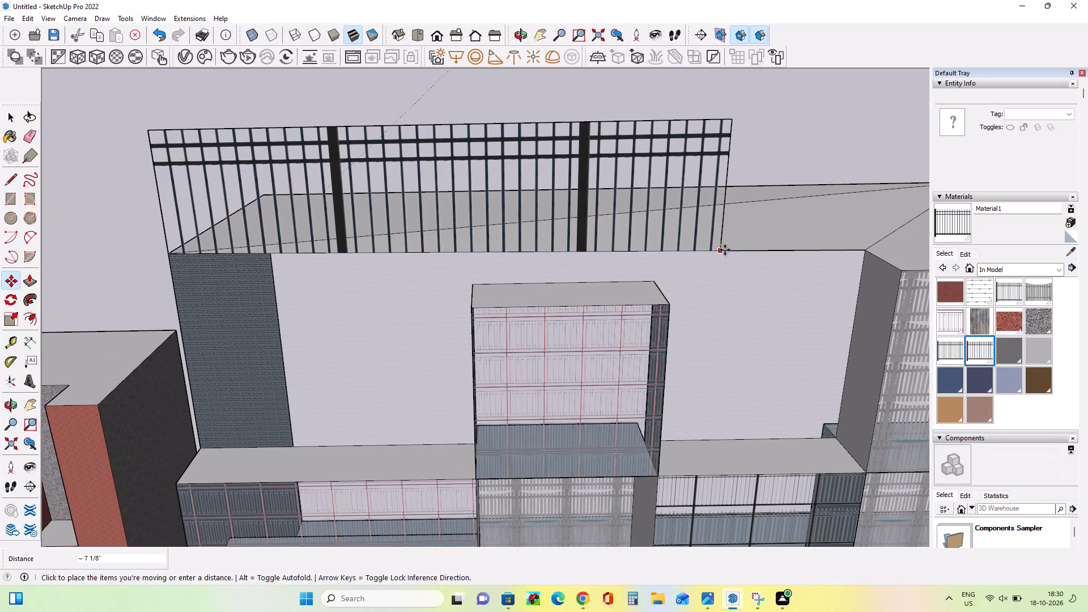
pyautogui.click(725, 250)
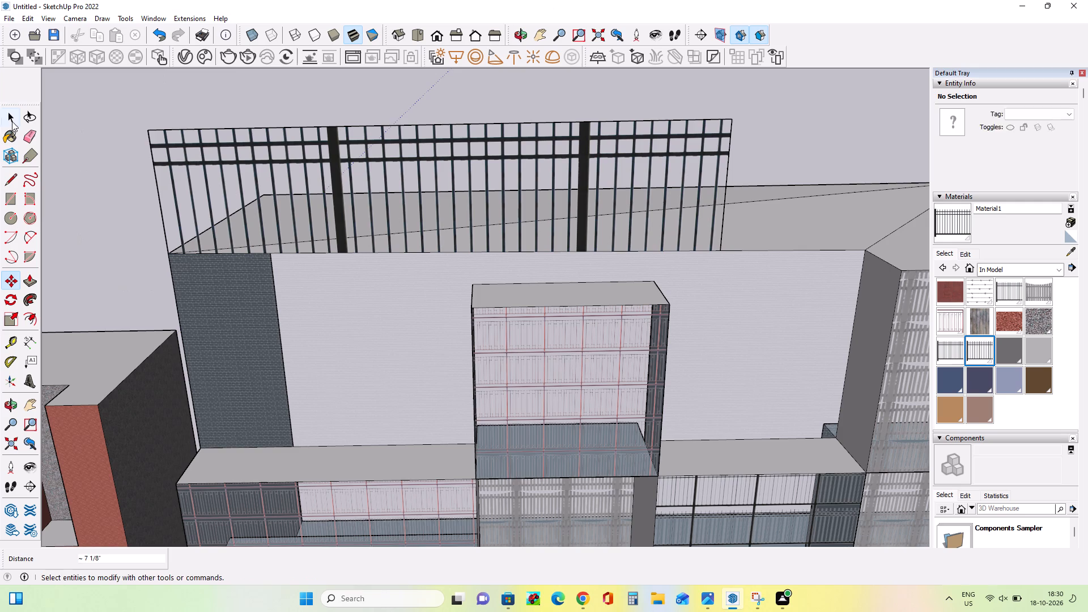
pyautogui.click(12, 121)
pyautogui.click(113, 121)
# Examine the placed fence and its contact with the block's roof edge from several angles.
pyautogui.moveTo(143, 299); pyautogui.dragTo(49, 259, button='middle')
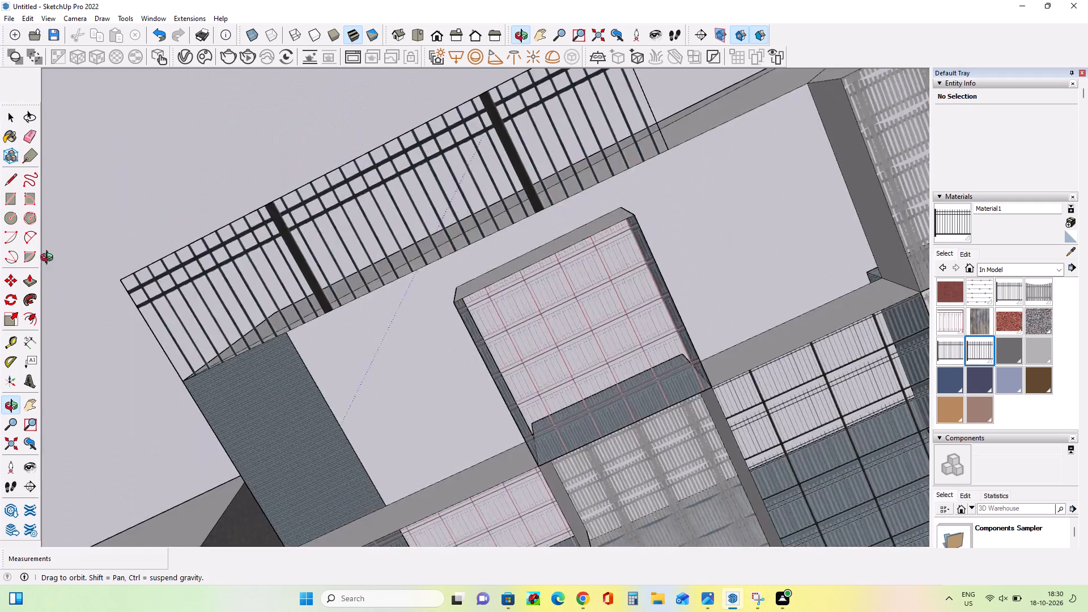
pyautogui.moveTo(49, 259); pyautogui.dragTo(180, 244, button='middle')
pyautogui.moveTo(287, 255); pyautogui.dragTo(296, 260, button='middle')
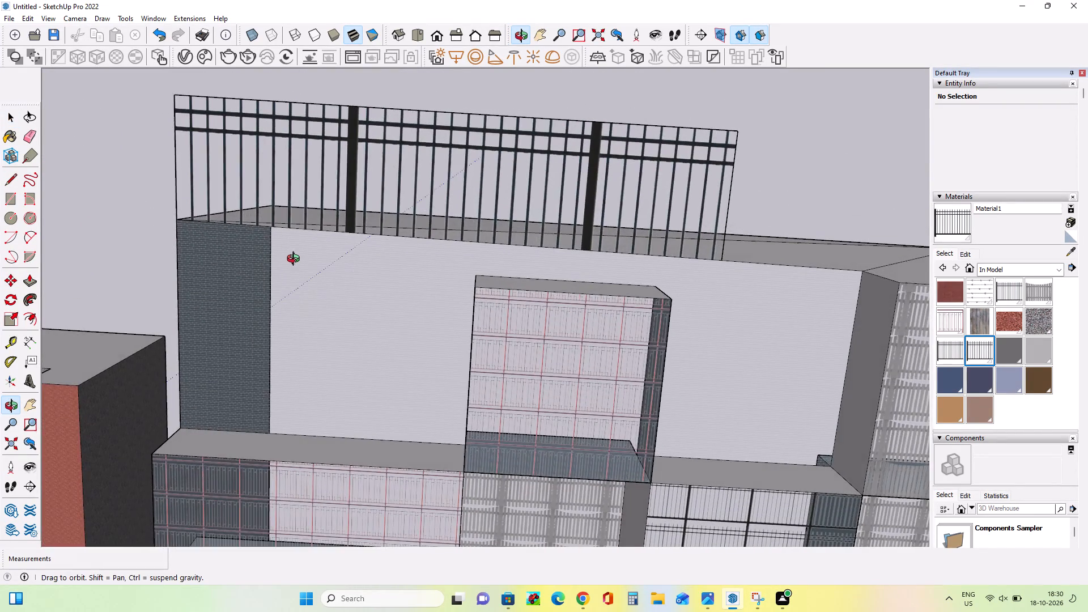
pyautogui.moveTo(296, 260); pyautogui.dragTo(258, 258, button='middle')
pyautogui.scroll(-3, 263, 244)
pyautogui.moveTo(276, 263); pyautogui.dragTo(285, 291, button='middle')
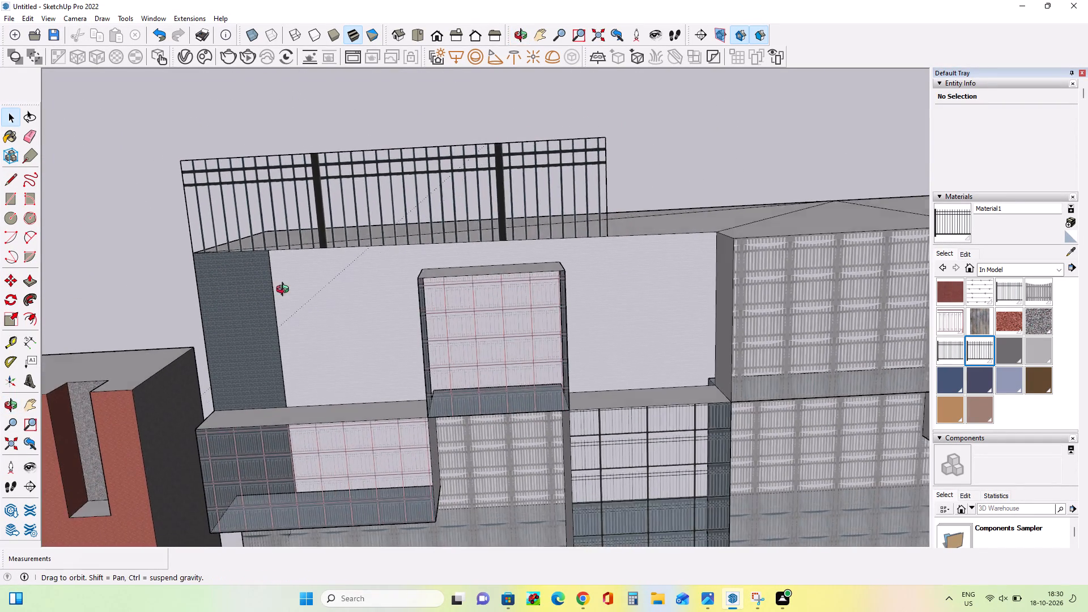
pyautogui.moveTo(285, 291); pyautogui.dragTo(331, 303, button='middle')
pyautogui.moveTo(331, 277); pyautogui.dragTo(318, 214, button='middle')
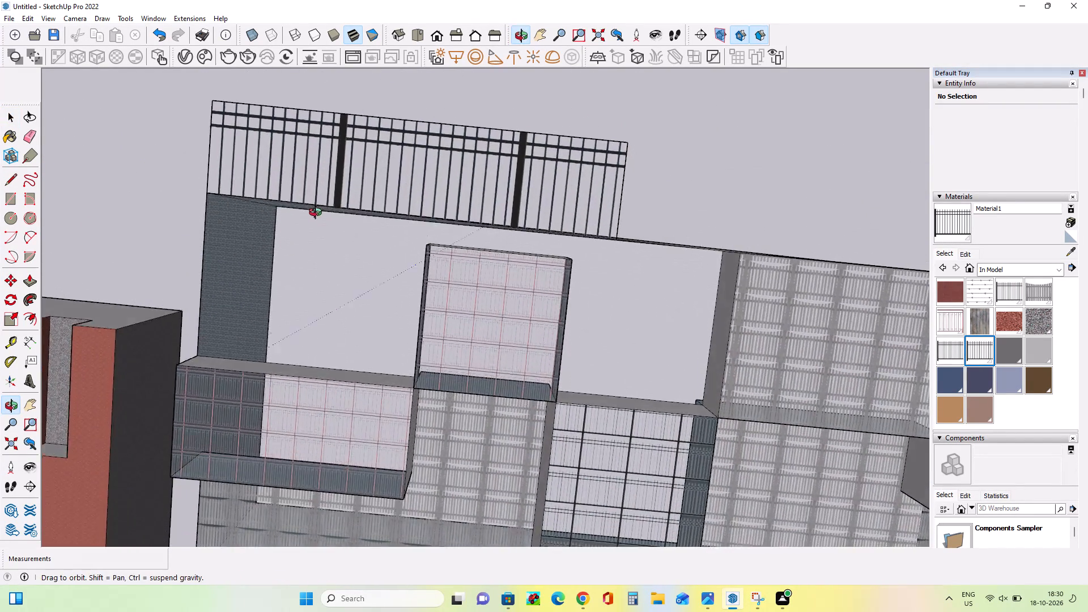
pyautogui.moveTo(318, 214); pyautogui.dragTo(295, 316, button='middle')
pyautogui.moveTo(299, 401); pyautogui.dragTo(213, 385, button='middle')
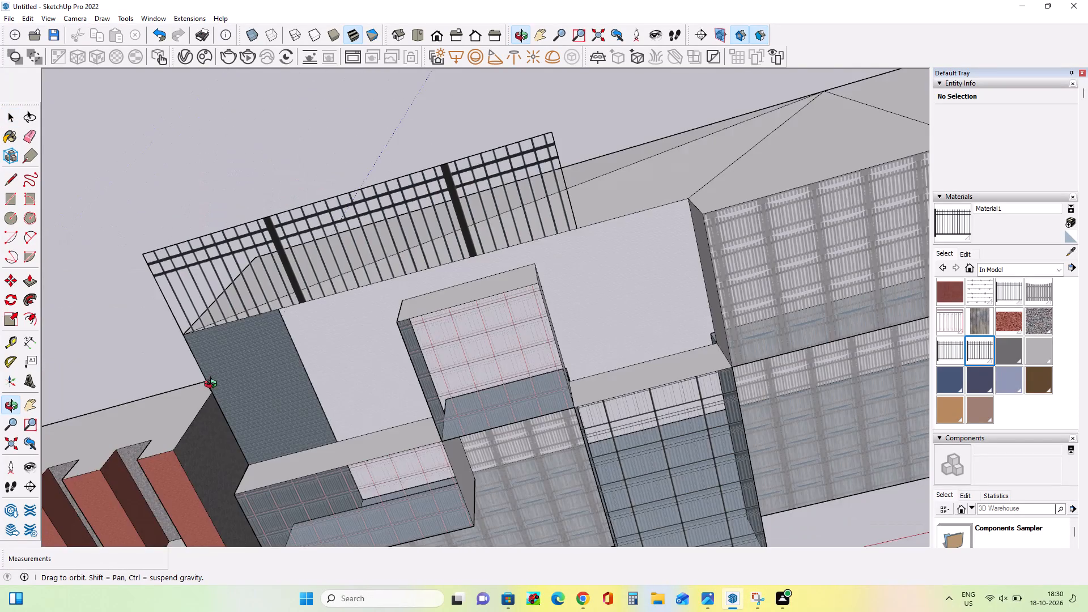
pyautogui.moveTo(213, 385); pyautogui.dragTo(262, 407, button='middle')
# Erase the three diagonal fold lines running across the roof of the stepped block.
pyautogui.moveTo(758, 256); pyautogui.dragTo(781, 395, button='middle')
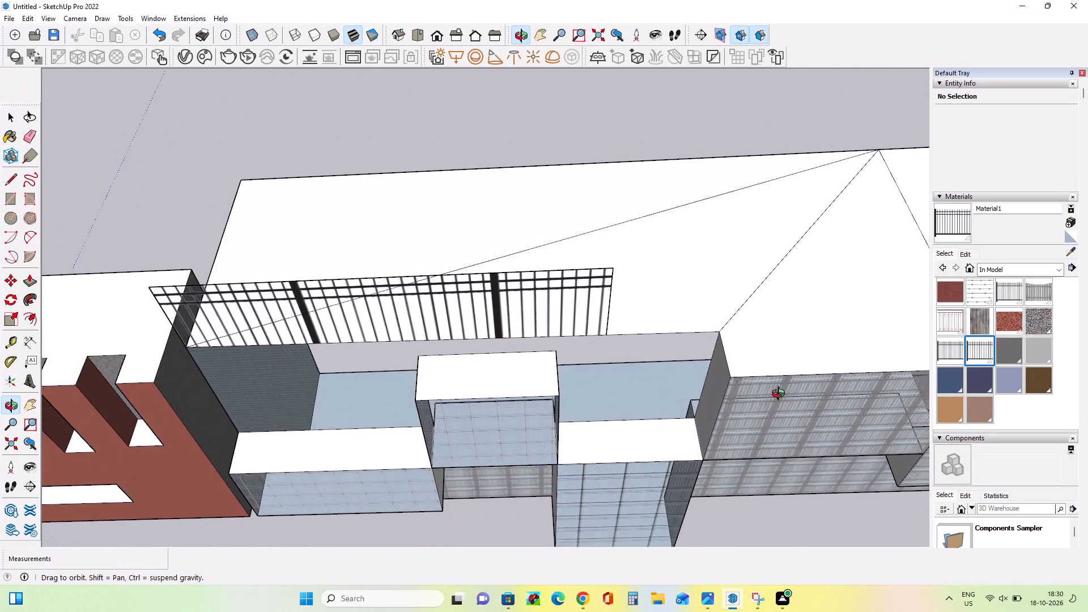
pyautogui.moveTo(781, 395); pyautogui.dragTo(775, 396, button='middle')
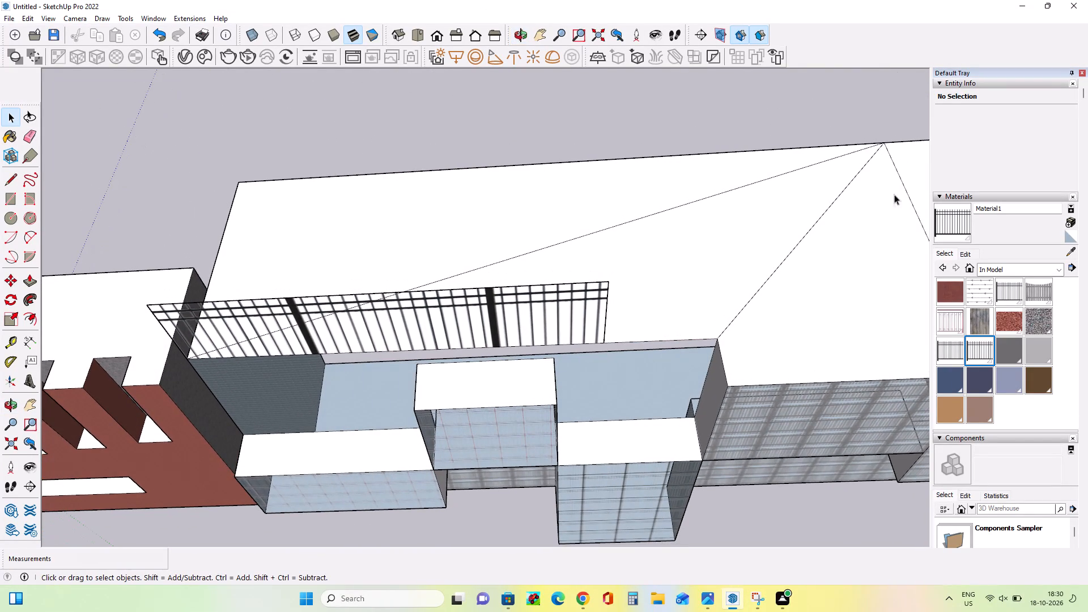
pyautogui.scroll(-2, 403, 279)
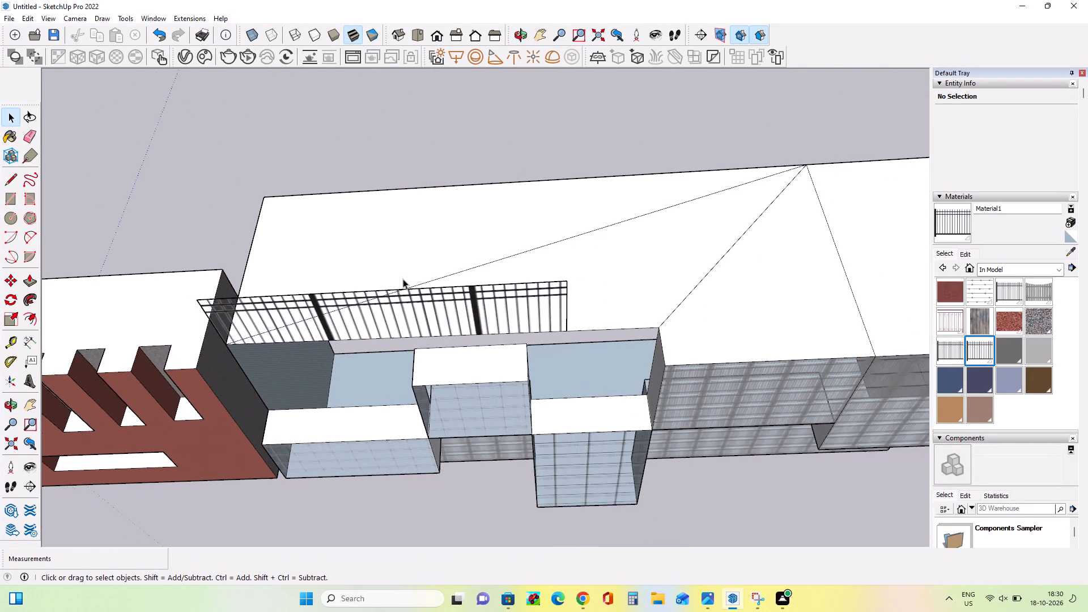
pyautogui.scroll(-3, 403, 279)
pyautogui.click(29, 130)
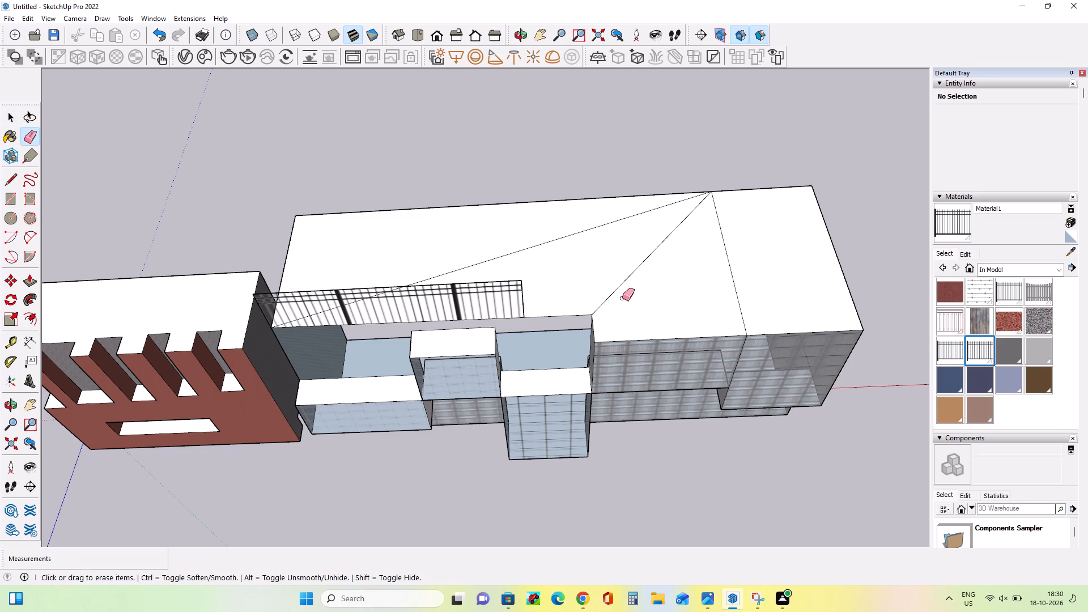
pyautogui.moveTo(566, 226); pyautogui.dragTo(640, 274)
pyautogui.moveTo(704, 237); pyautogui.dragTo(752, 266)
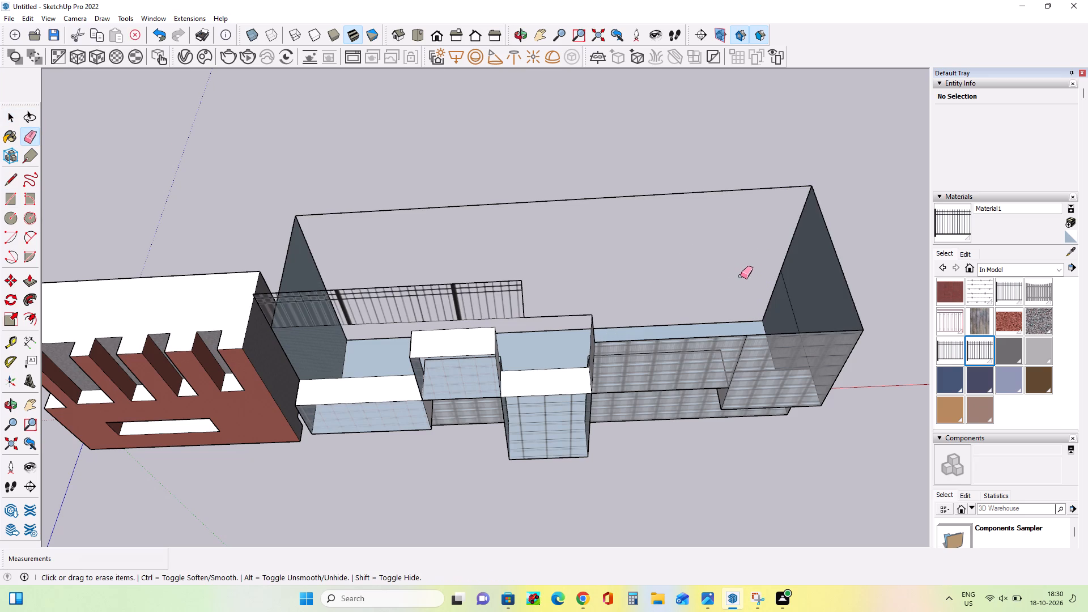
# Examine the roofless stepped block, its open interior and the fence from above and from several angles.
pyautogui.moveTo(740, 280); pyautogui.dragTo(787, 108, button='middle')
pyautogui.moveTo(414, 336); pyautogui.dragTo(440, 209, button='middle')
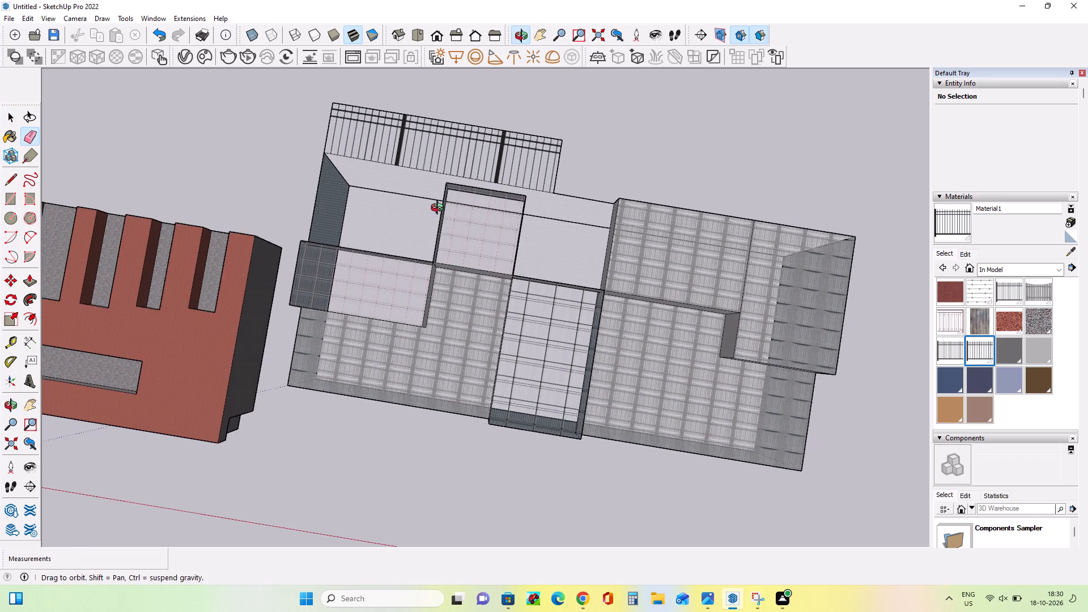
pyautogui.moveTo(440, 209); pyautogui.dragTo(388, 290, button='middle')
pyautogui.moveTo(408, 399); pyautogui.dragTo(372, 393, button='middle')
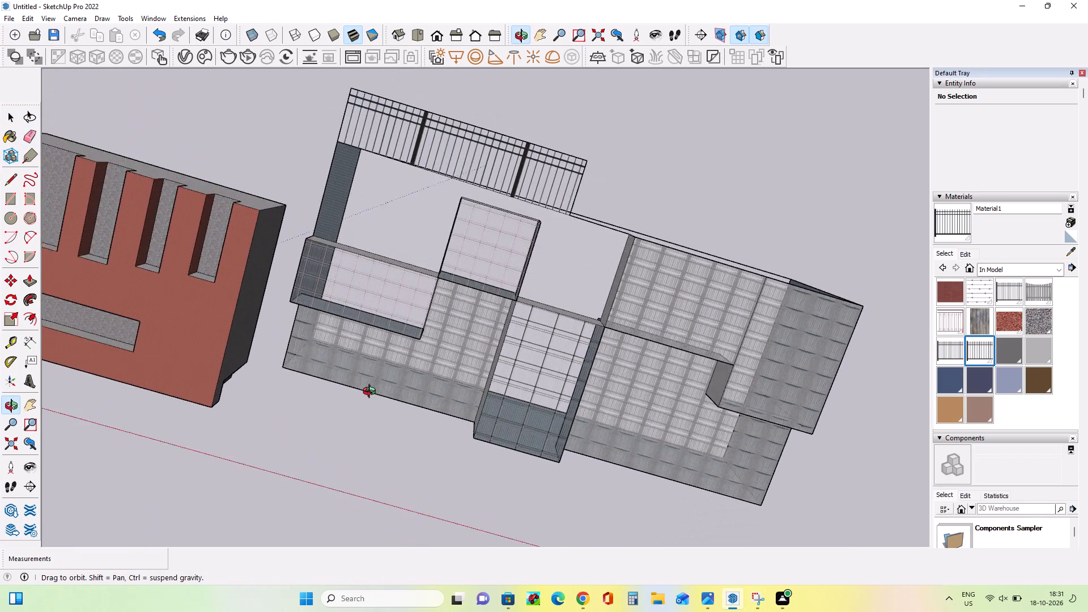
pyautogui.moveTo(372, 393); pyautogui.dragTo(386, 444, button='middle')
pyautogui.moveTo(382, 485); pyautogui.dragTo(110, 279, button='middle')
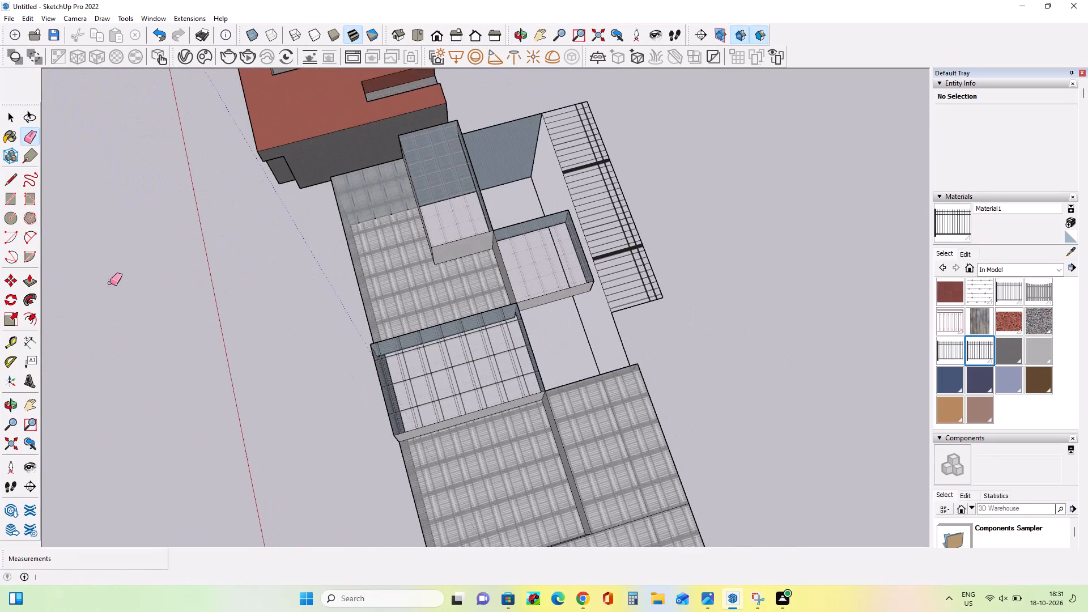
pyautogui.moveTo(190, 384); pyautogui.dragTo(573, 413, button='middle')
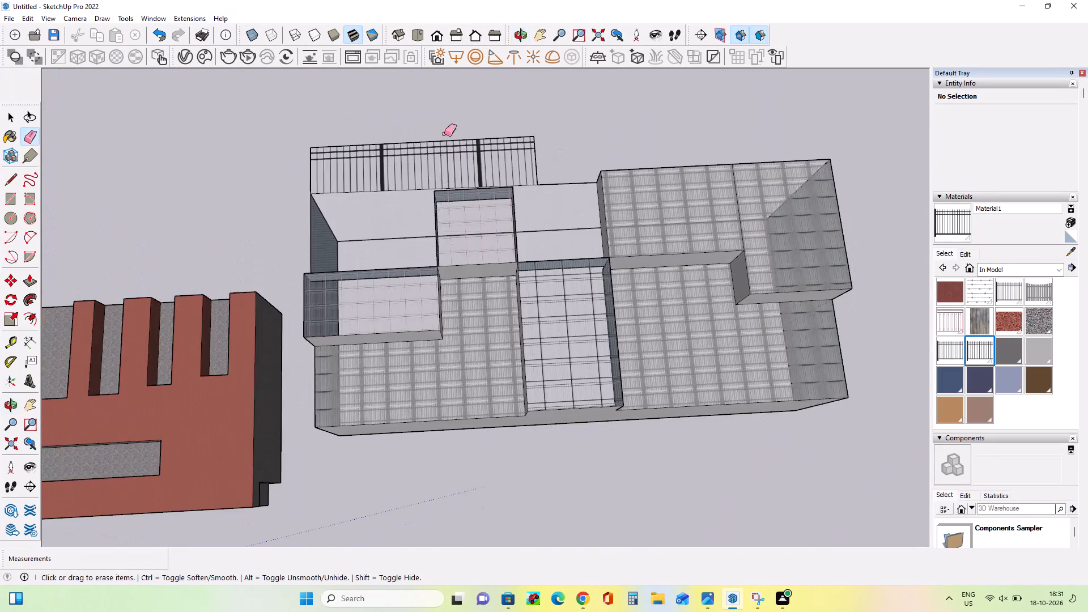
pyautogui.scroll(7, 444, 129)
pyautogui.moveTo(479, 179); pyautogui.dragTo(467, 444, button='middle')
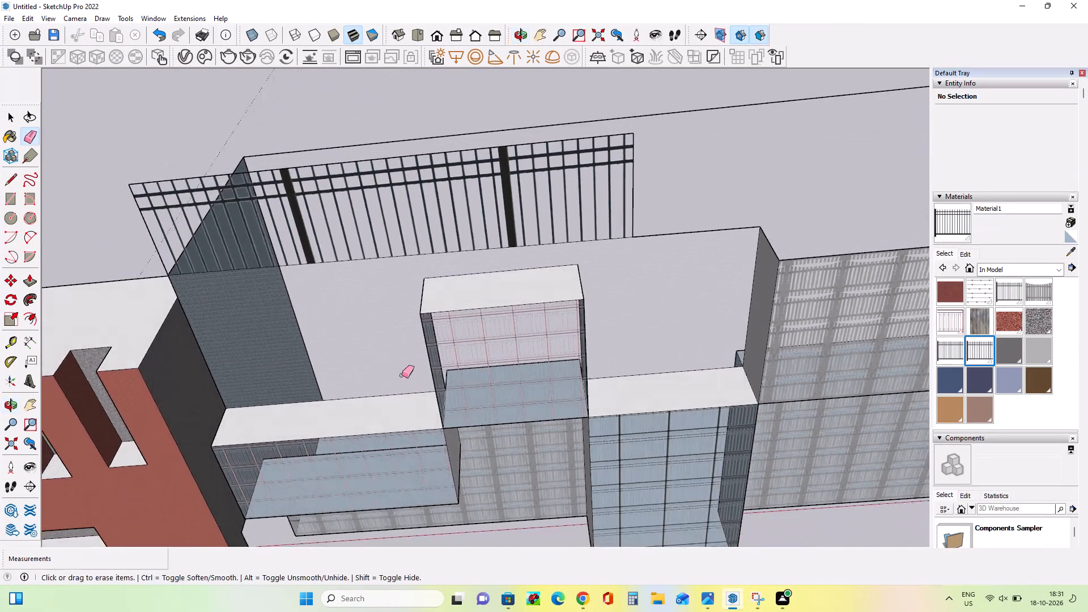
pyautogui.scroll(-8, 393, 339)
pyautogui.scroll(-3, 350, 396)
pyautogui.moveTo(204, 416); pyautogui.dragTo(278, 99, button='middle')
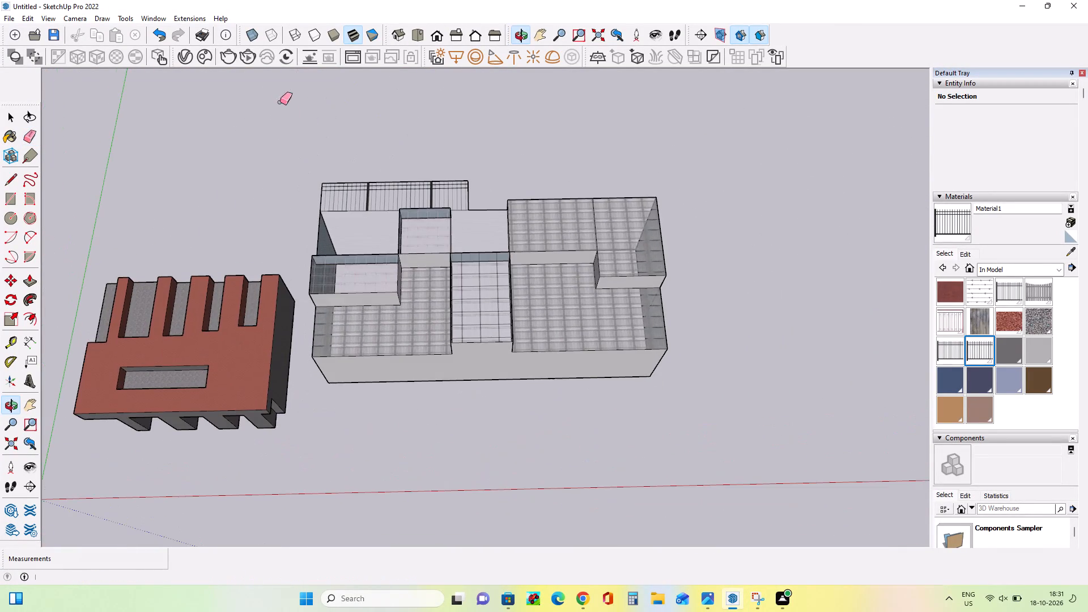
# Erase both segments of the top edge of the upper tiled front wall at the stepped block's unfenced end, removing that wall face.
pyautogui.scroll(3, 330, 358)
pyautogui.moveTo(431, 246); pyautogui.dragTo(421, 512, button='middle')
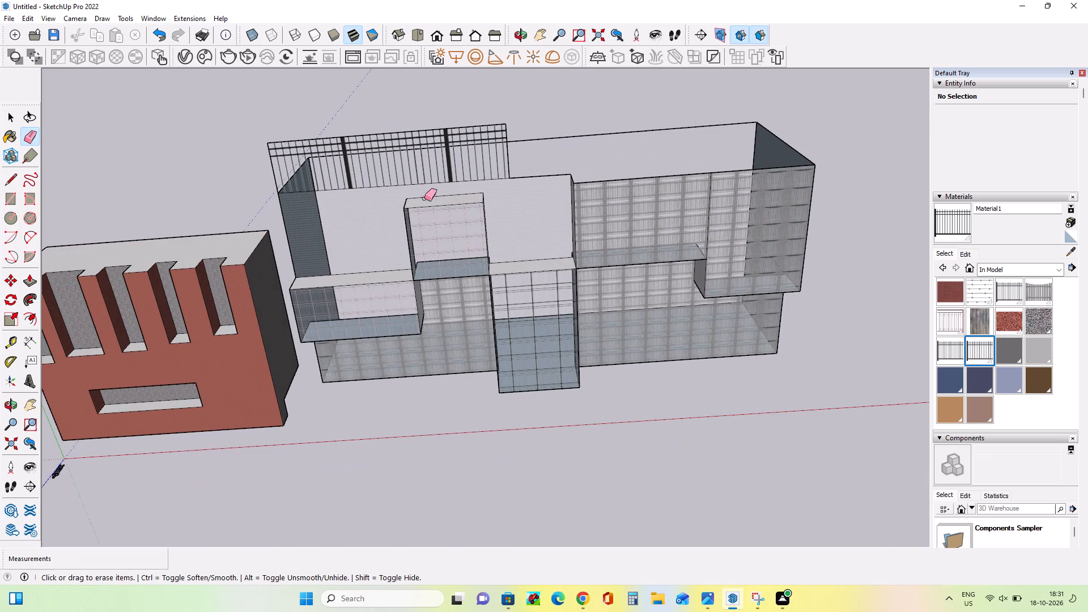
pyautogui.moveTo(448, 257); pyautogui.dragTo(453, 333, button='middle')
pyautogui.middleClick(453, 333)
pyautogui.moveTo(453, 333); pyautogui.dragTo(474, 316, button='middle')
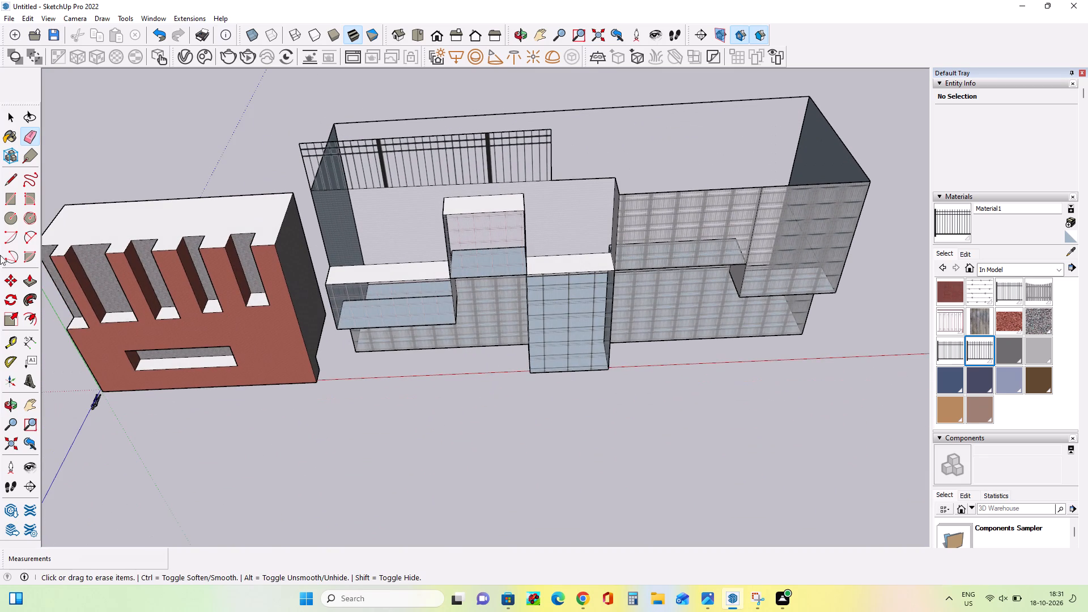
pyautogui.moveTo(717, 192); pyautogui.dragTo(732, 222)
pyautogui.moveTo(732, 222); pyautogui.dragTo(734, 227)
pyautogui.moveTo(750, 179); pyautogui.dragTo(774, 226)
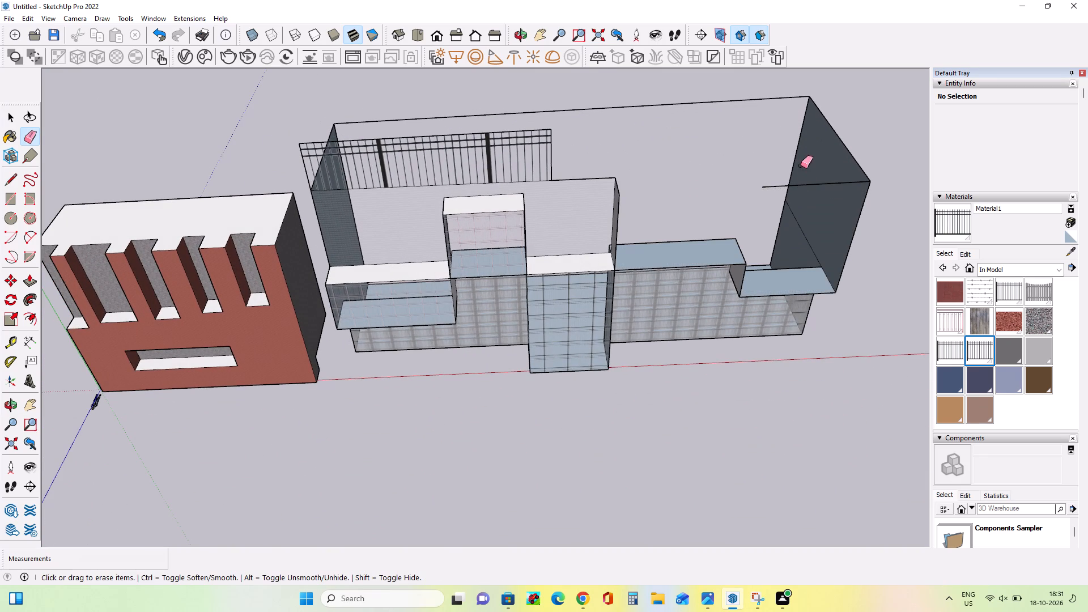
pyautogui.moveTo(801, 165); pyautogui.dragTo(816, 192)
# Examine the stepped block around the removed upper front wall and the fence from several angles.
pyautogui.moveTo(396, 308); pyautogui.dragTo(506, 49, button='middle')
pyautogui.scroll(3, 458, 250)
pyautogui.scroll(-8, 496, 283)
pyautogui.scroll(7, 525, 121)
pyautogui.middleClick(681, 347)
pyautogui.moveTo(679, 338); pyautogui.dragTo(546, 241, button='middle')
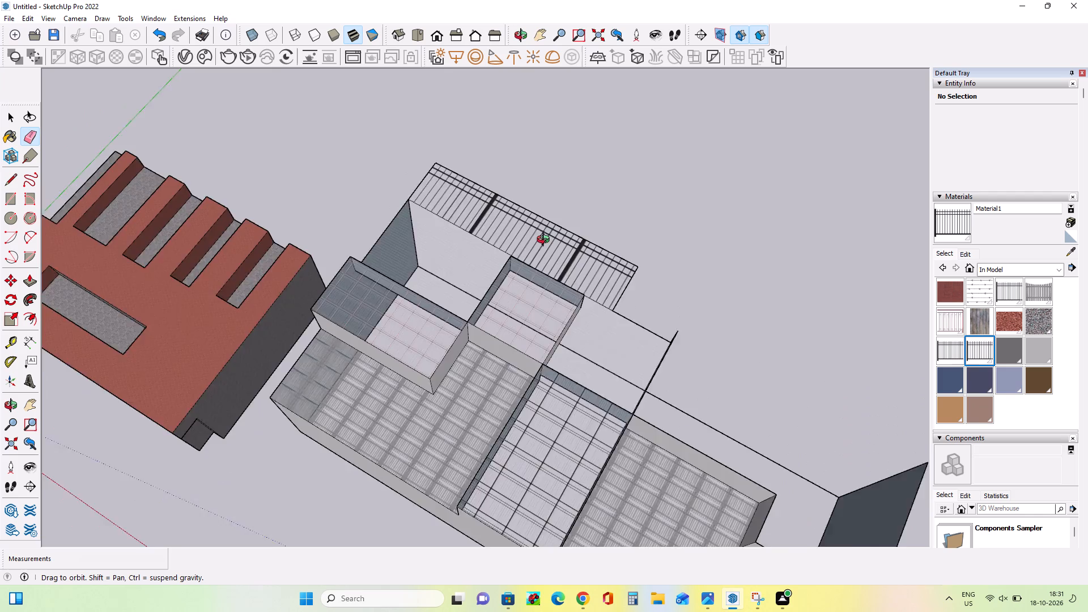
pyautogui.moveTo(546, 241); pyautogui.dragTo(773, 252, button='middle')
pyautogui.moveTo(466, 288); pyautogui.dragTo(464, 320, button='middle')
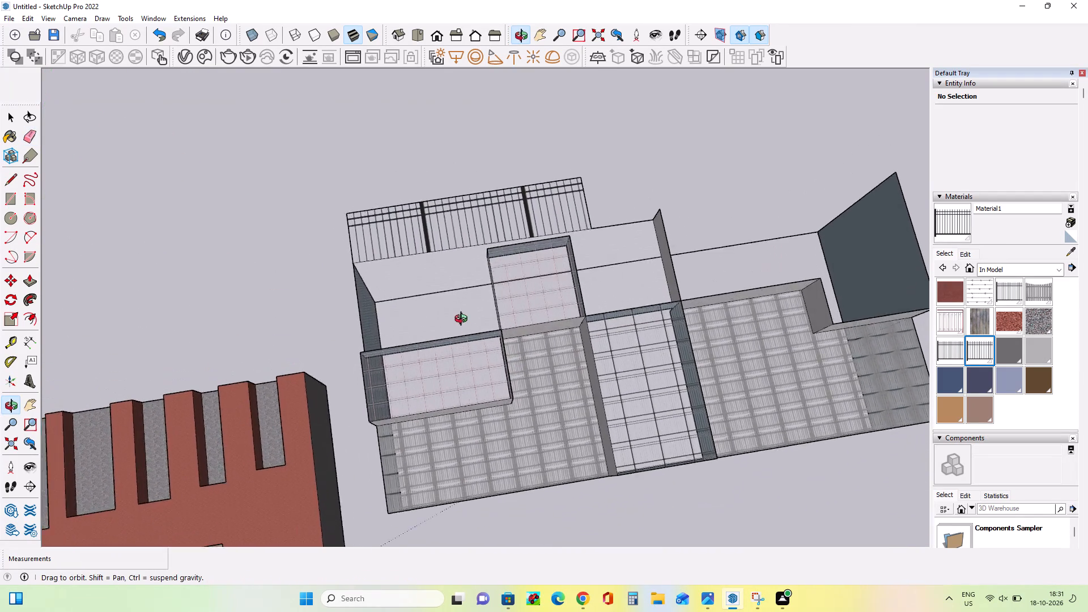
pyautogui.moveTo(464, 320); pyautogui.dragTo(465, 324, button='middle')
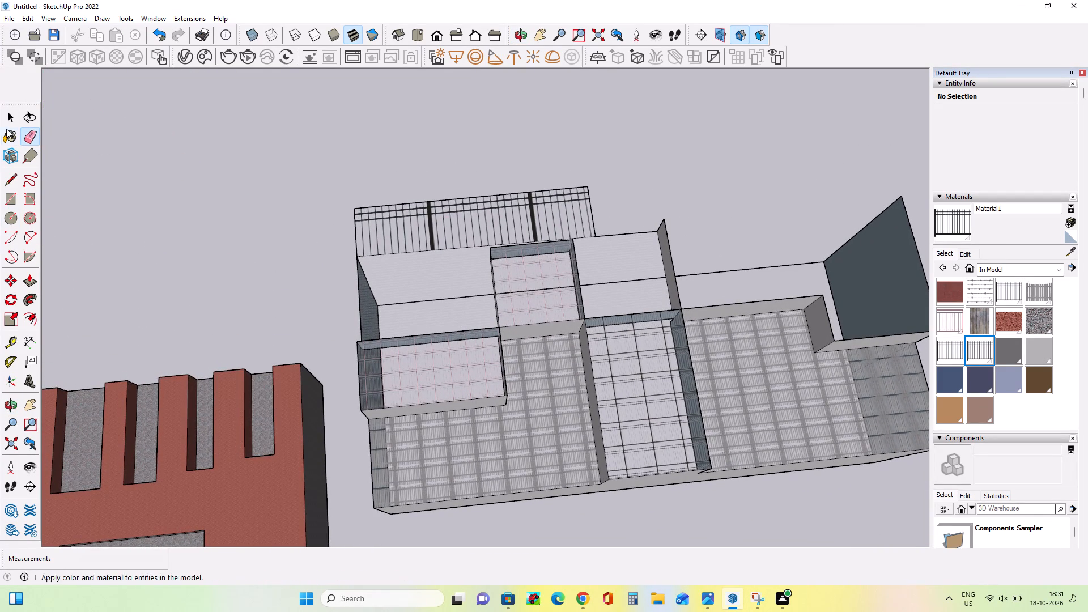
pyautogui.click(7, 114)
pyautogui.scroll(-8, 131, 226)
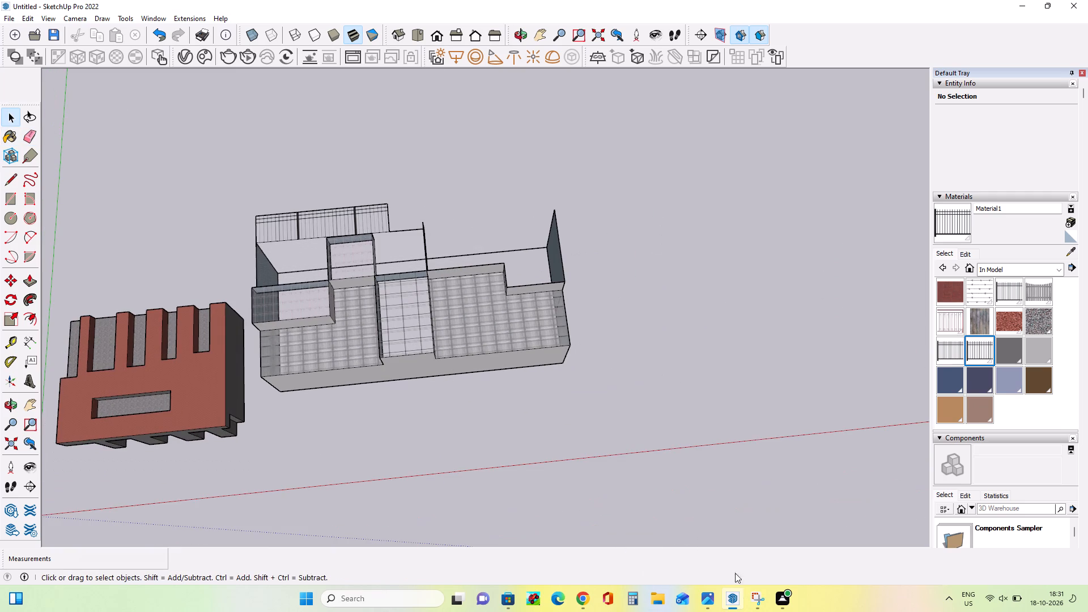
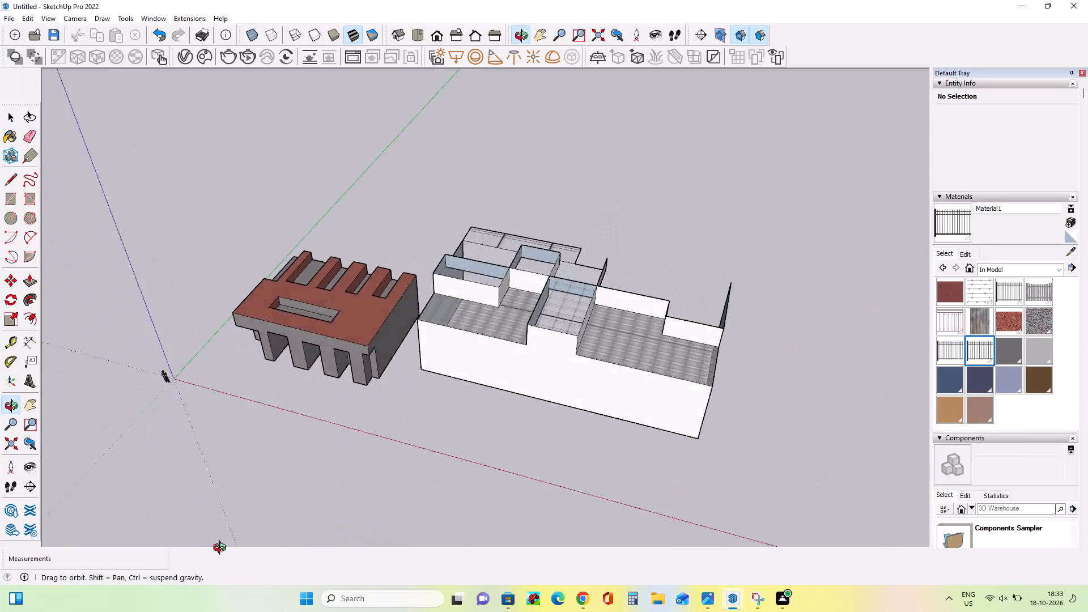
# Examine the stepped block's open interior, tiled floors and metal fence from several angles and close up.
pyautogui.moveTo(491, 233); pyautogui.dragTo(23, 106, button='middle')
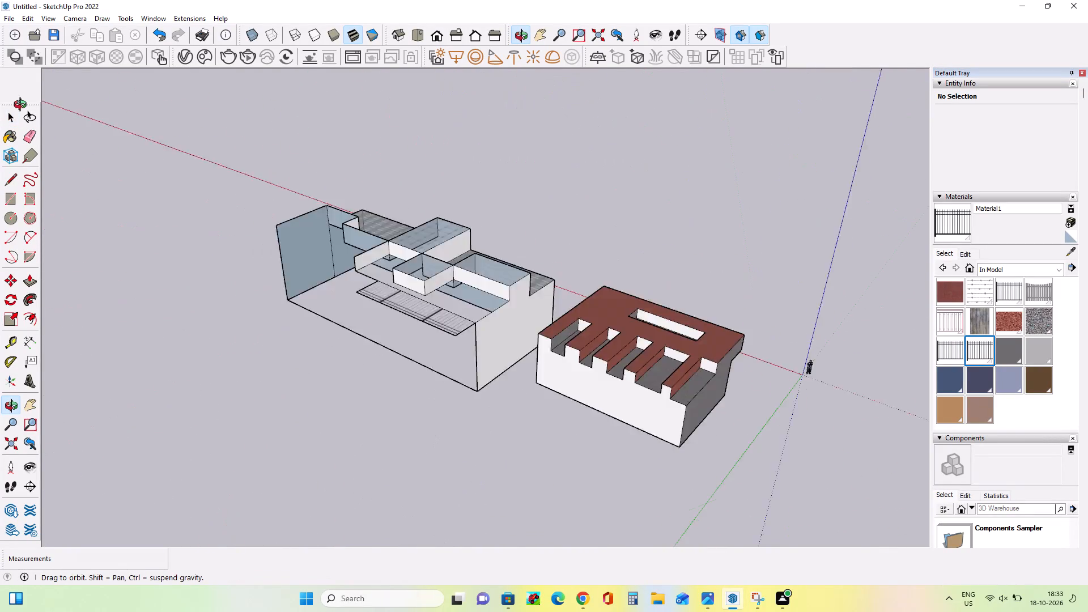
pyautogui.moveTo(23, 106); pyautogui.dragTo(0, 127, button='middle')
pyautogui.moveTo(747, 325); pyautogui.dragTo(209, 294, button='middle')
pyautogui.moveTo(740, 308); pyautogui.dragTo(685, 474, button='middle')
pyautogui.scroll(8, 551, 204)
pyautogui.moveTo(576, 250); pyautogui.dragTo(583, 349, button='middle')
pyautogui.scroll(4, 592, 296)
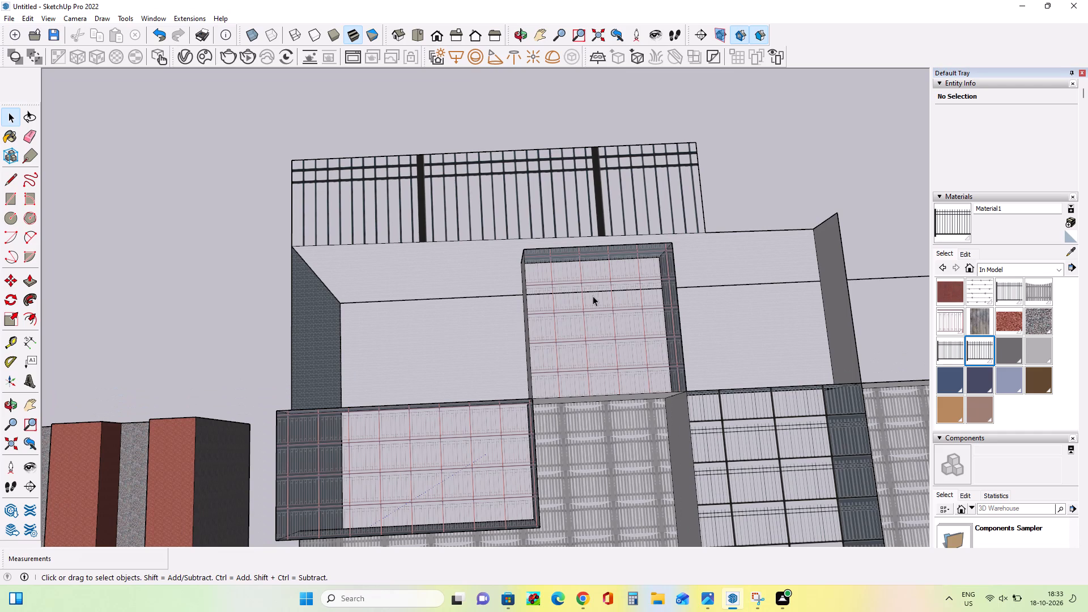
pyautogui.scroll(3, 551, 154)
pyautogui.scroll(-5, 552, 155)
pyautogui.scroll(-3, 606, 245)
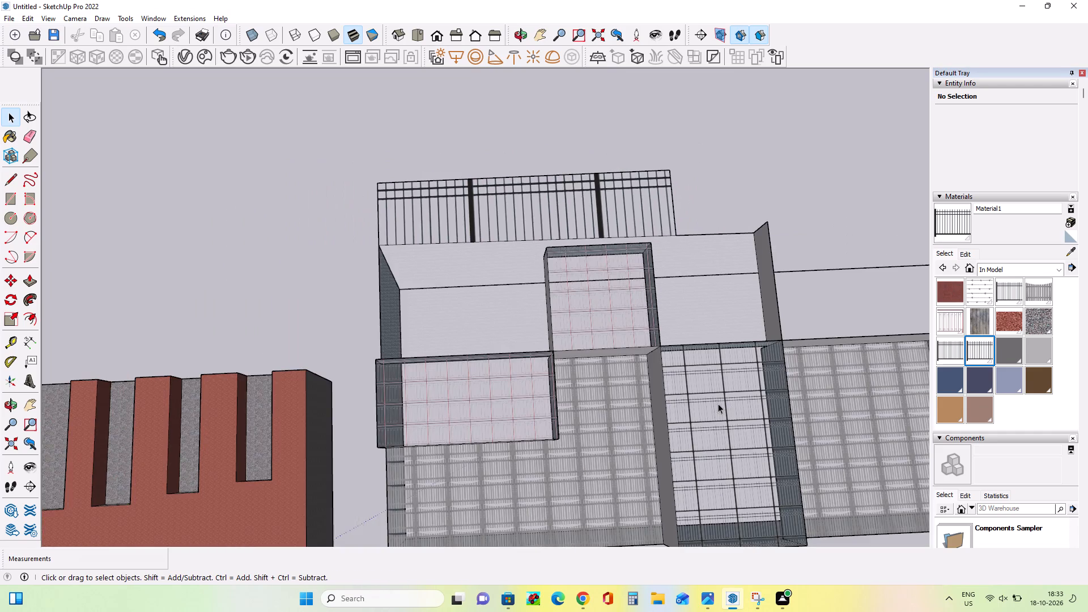
pyautogui.scroll(14, 718, 403)
pyautogui.scroll(-4, 732, 418)
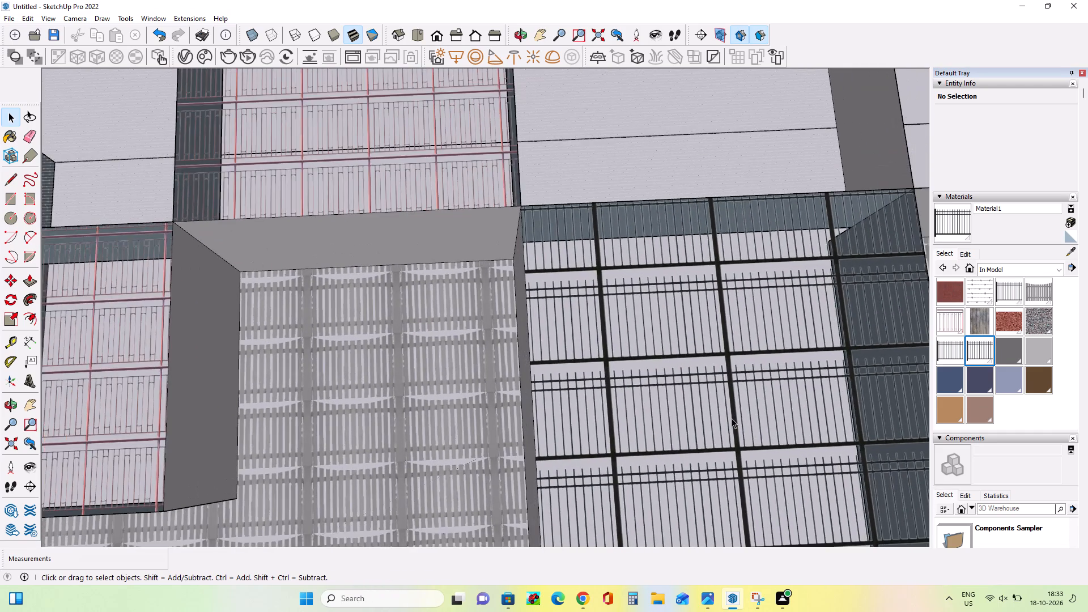
pyautogui.scroll(-5, 732, 418)
pyautogui.scroll(-7, 511, 85)
pyautogui.scroll(1, 520, 103)
pyautogui.moveTo(490, 139); pyautogui.dragTo(524, 211)
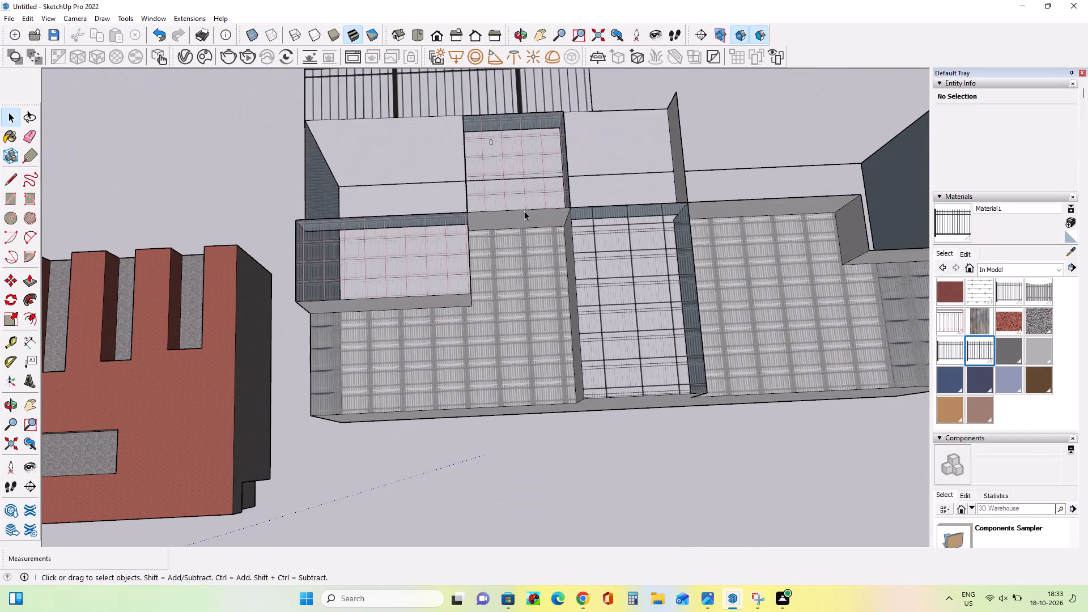
pyautogui.moveTo(524, 211); pyautogui.dragTo(535, 266)
pyautogui.scroll(-9, 546, 236)
pyautogui.scroll(6, 475, 148)
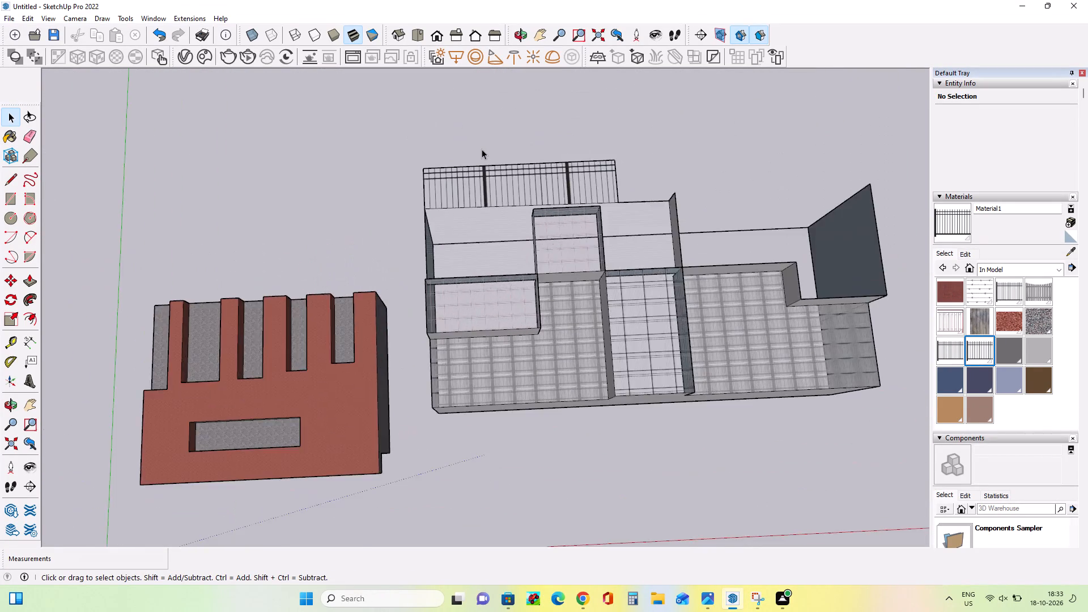
pyautogui.scroll(12, 482, 149)
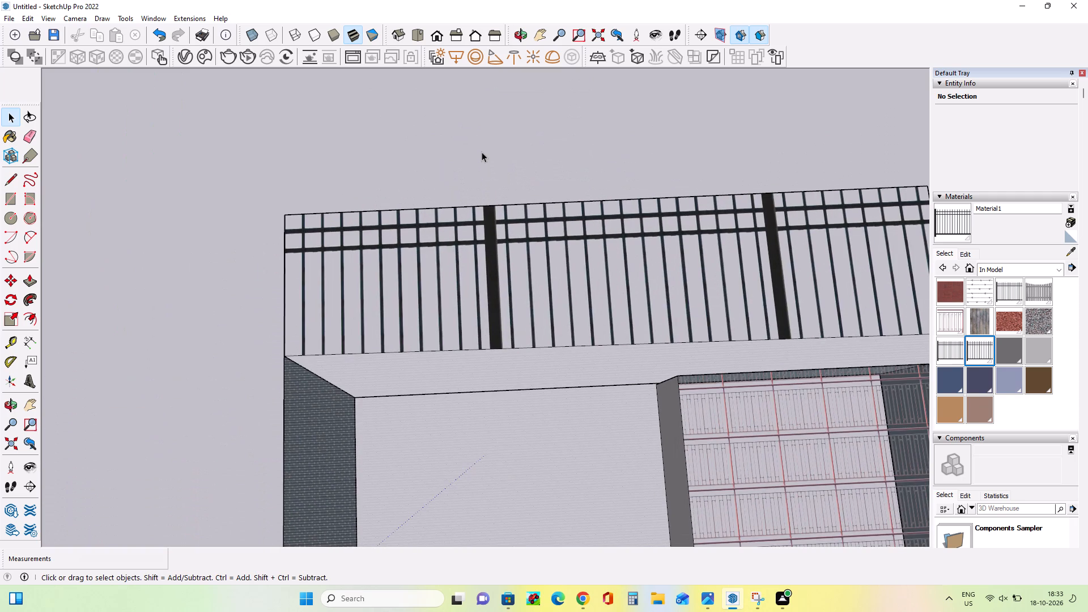
pyautogui.scroll(-15, 481, 152)
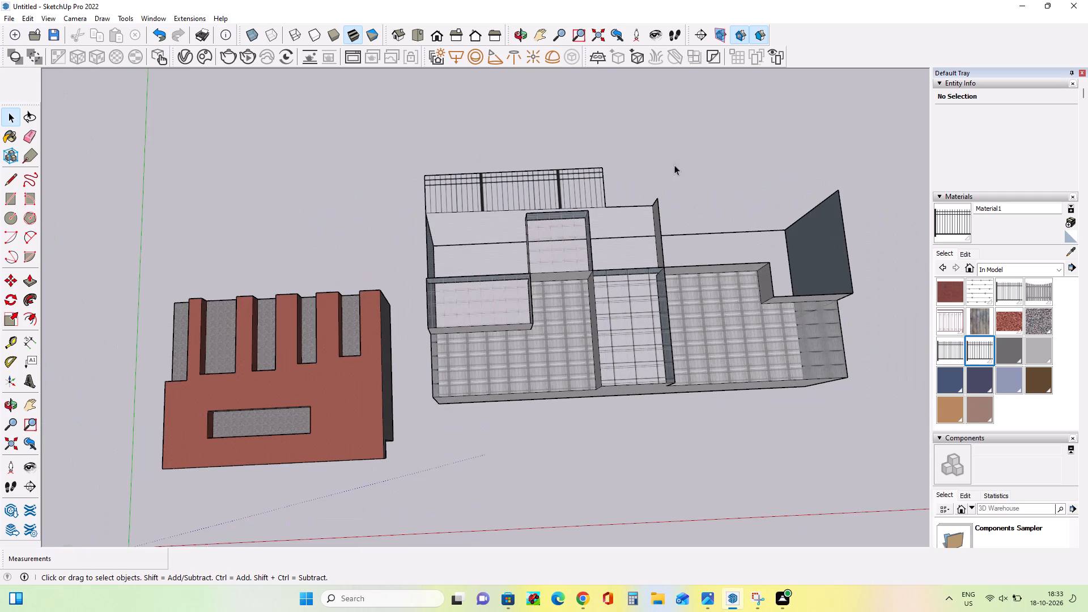
pyautogui.scroll(12, 1027, 384)
pyautogui.scroll(-2, 1035, 343)
pyautogui.scroll(2, 1027, 325)
pyautogui.scroll(4, 1018, 275)
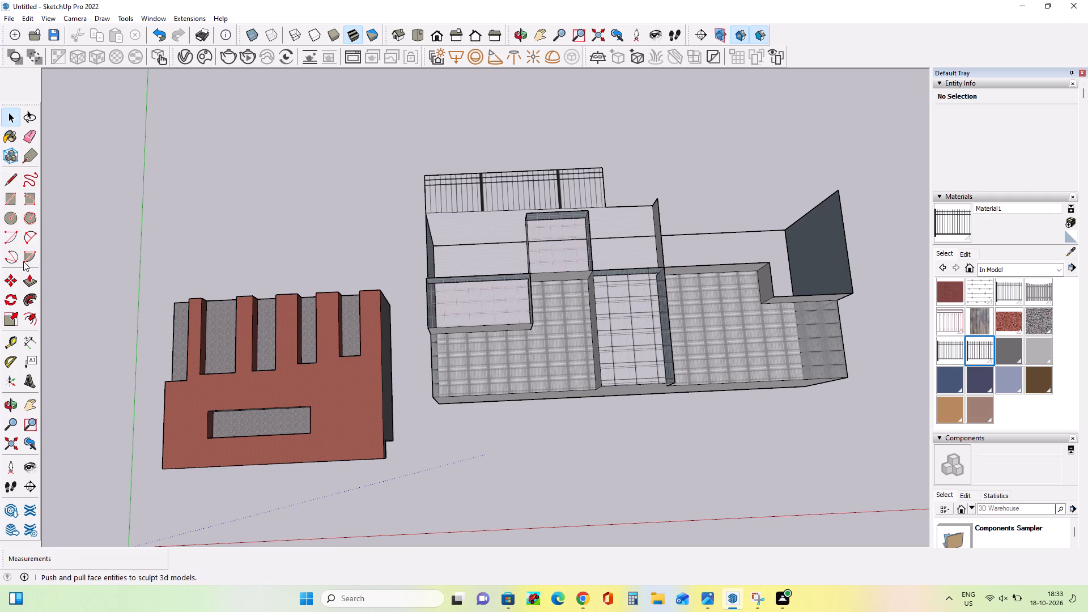
# Select both the red block and the fenced stepped block with all their geometry and delete them.
pyautogui.click(6, 120)
pyautogui.moveTo(868, 147); pyautogui.dragTo(835, 160)
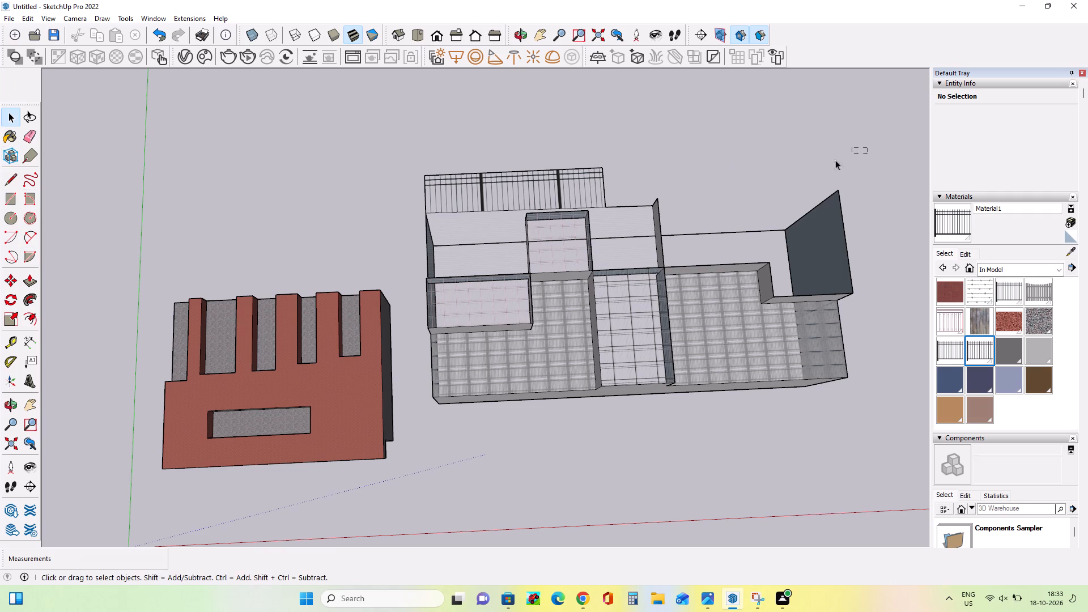
pyautogui.moveTo(835, 160); pyautogui.dragTo(162, 483)
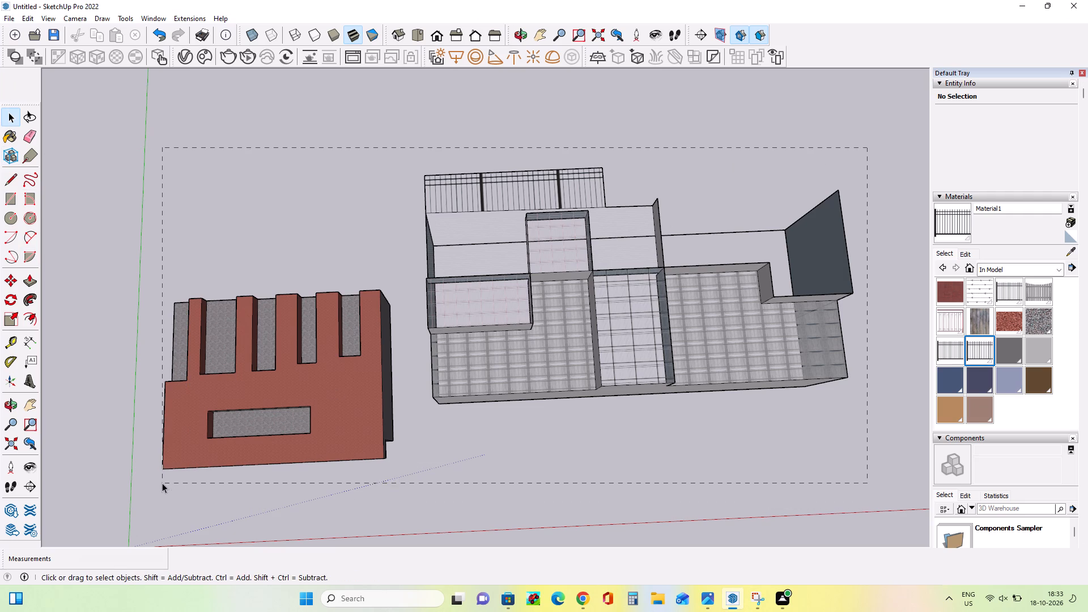
pyautogui.moveTo(162, 483); pyautogui.dragTo(150, 481)
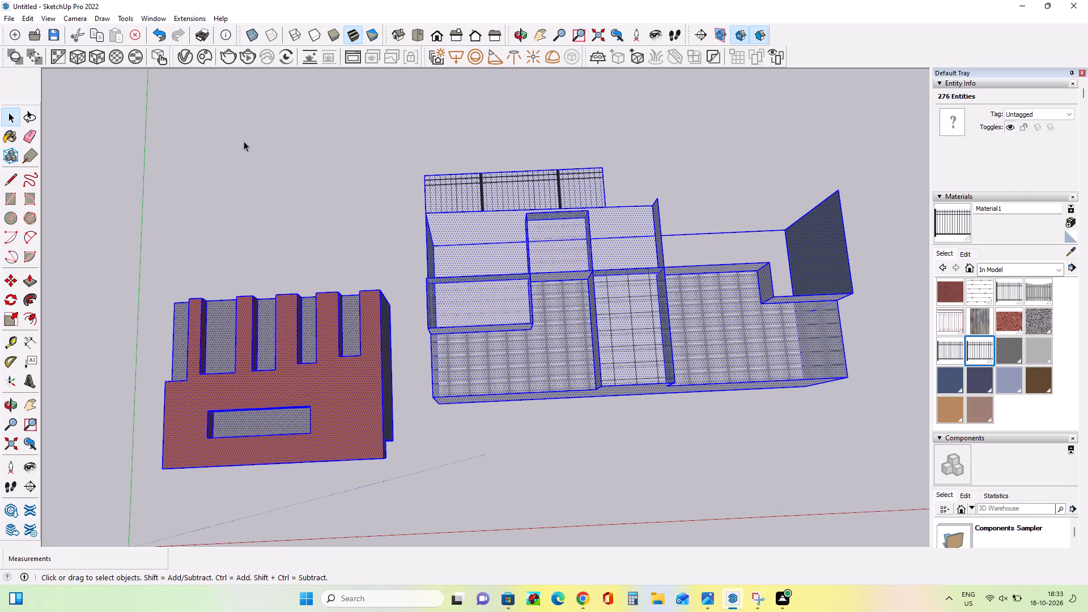
pyautogui.click(244, 141)
pyautogui.moveTo(216, 165); pyautogui.dragTo(896, 452)
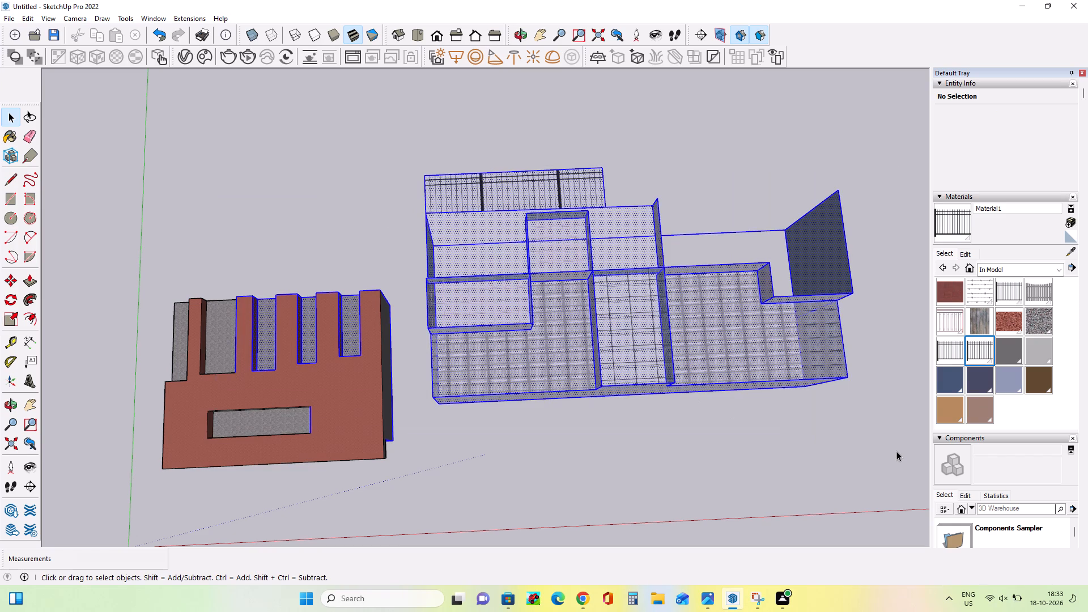
pyautogui.moveTo(872, 120); pyautogui.dragTo(124, 550)
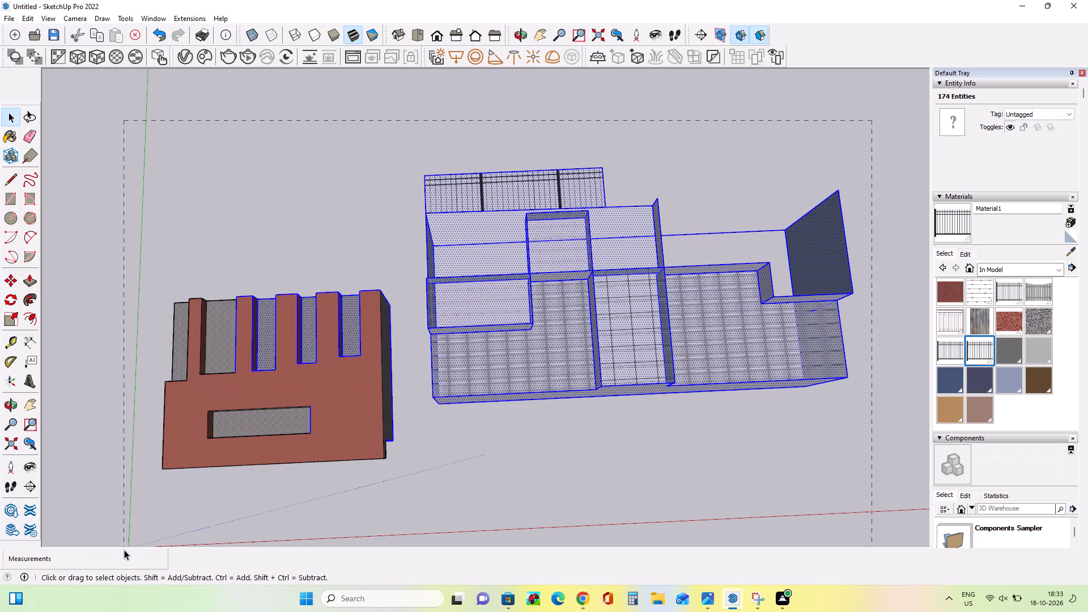
pyautogui.moveTo(124, 550); pyautogui.dragTo(156, 484)
pyautogui.moveTo(220, 481); pyautogui.dragTo(299, 264, button='middle')
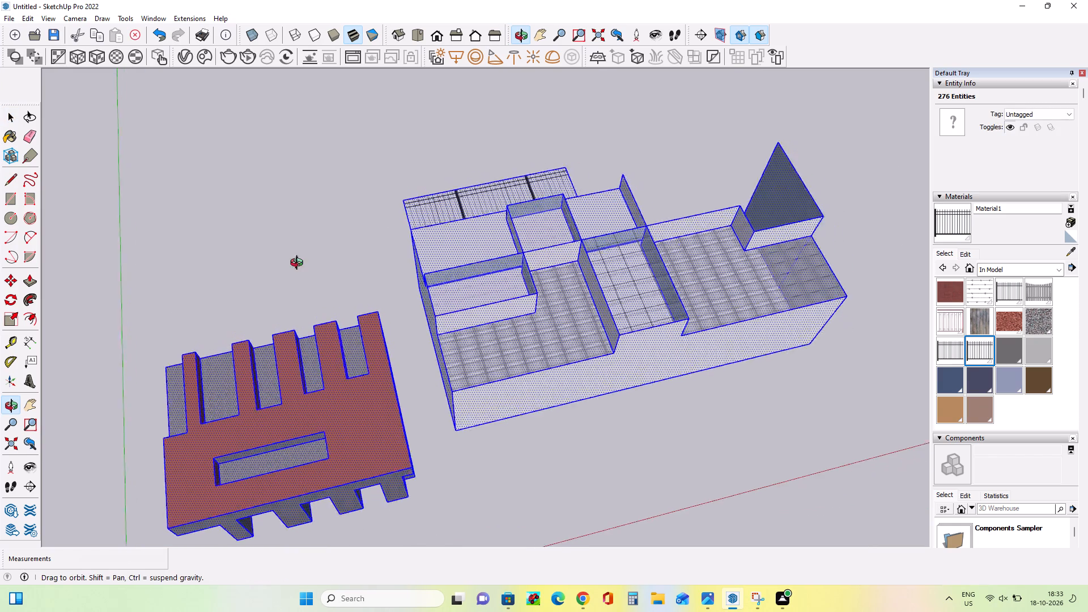
pyautogui.moveTo(299, 264); pyautogui.dragTo(303, 211, button='middle')
pyautogui.moveTo(402, 373); pyautogui.dragTo(483, 484, button='middle')
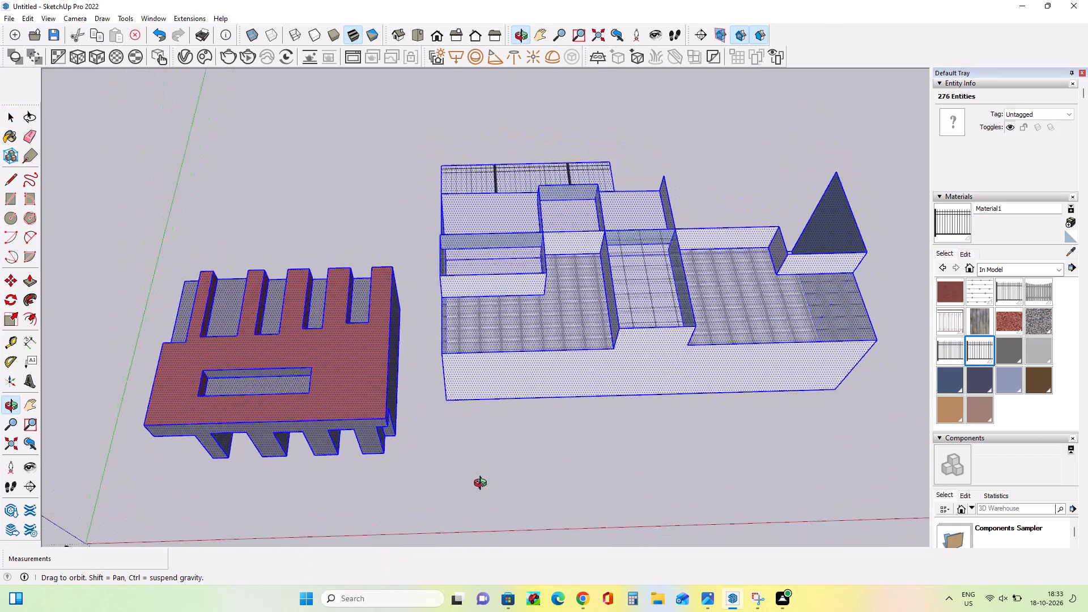
pyautogui.moveTo(483, 484); pyautogui.dragTo(333, 572, button='middle')
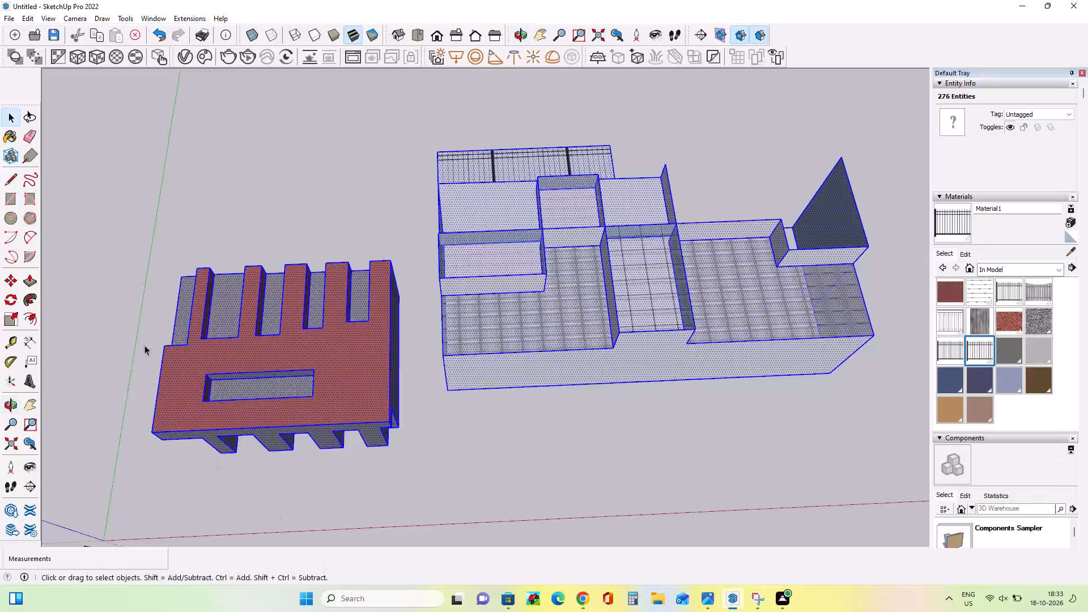
pyautogui.scroll(-2, 248, 338)
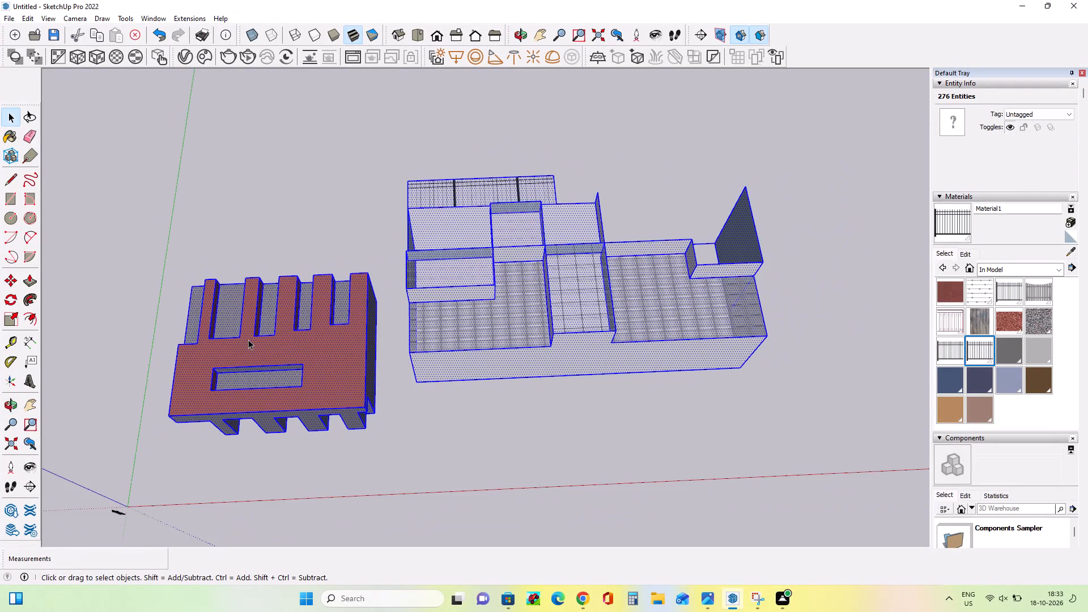
pyautogui.scroll(-4, 248, 339)
pyautogui.moveTo(383, 312); pyautogui.dragTo(392, 385, button='middle')
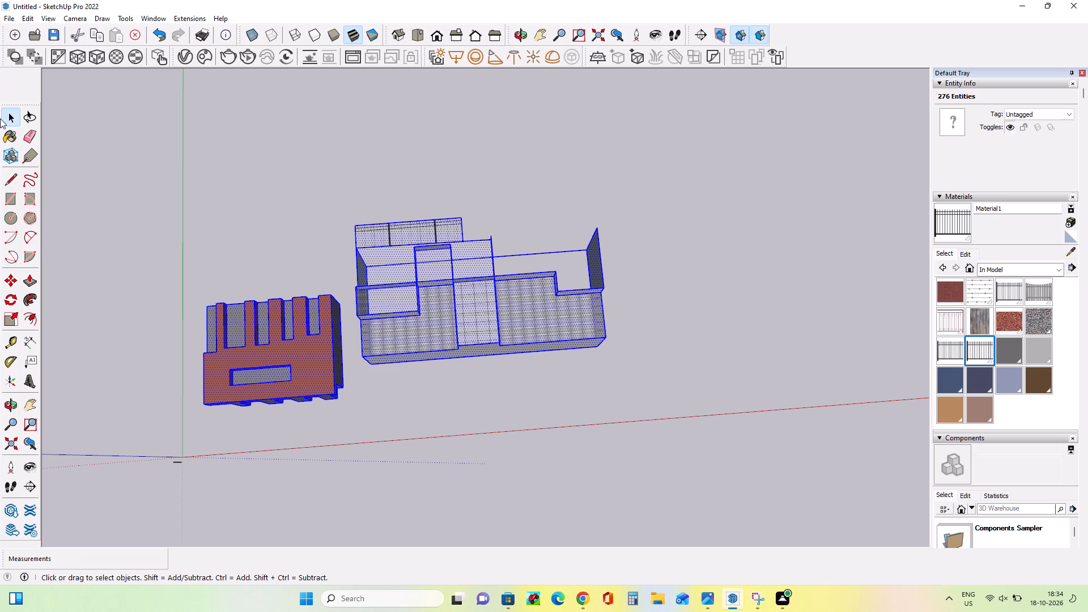
pyautogui.press('Delete')
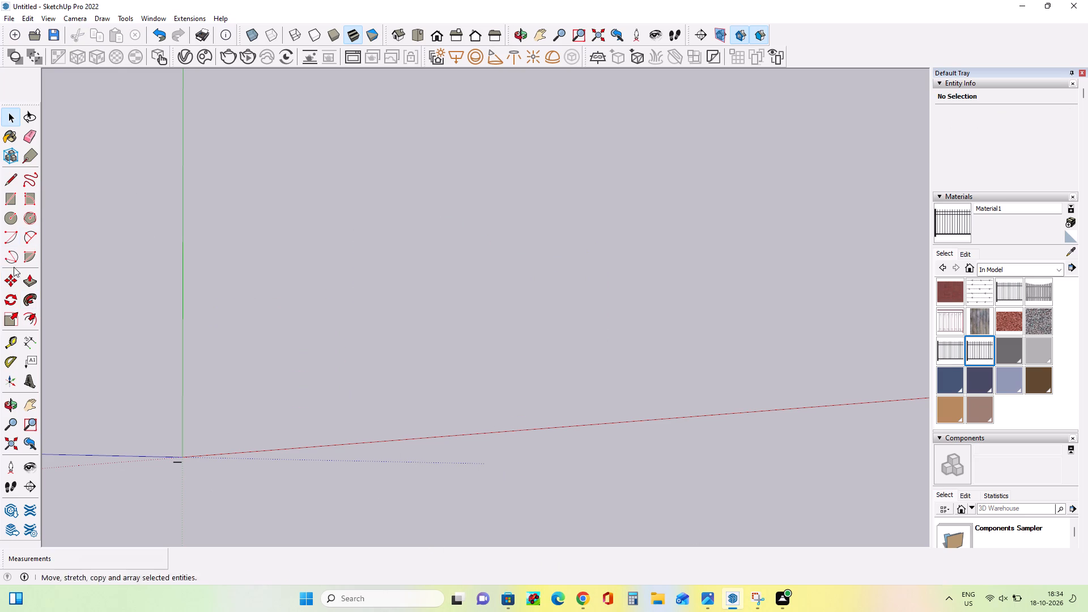
# Draw a new rectangle on the ground beside the origin and Push/Pull it up about 88' into a block.
pyautogui.click(11, 205)
pyautogui.moveTo(275, 345); pyautogui.dragTo(529, 210)
pyautogui.click(25, 279)
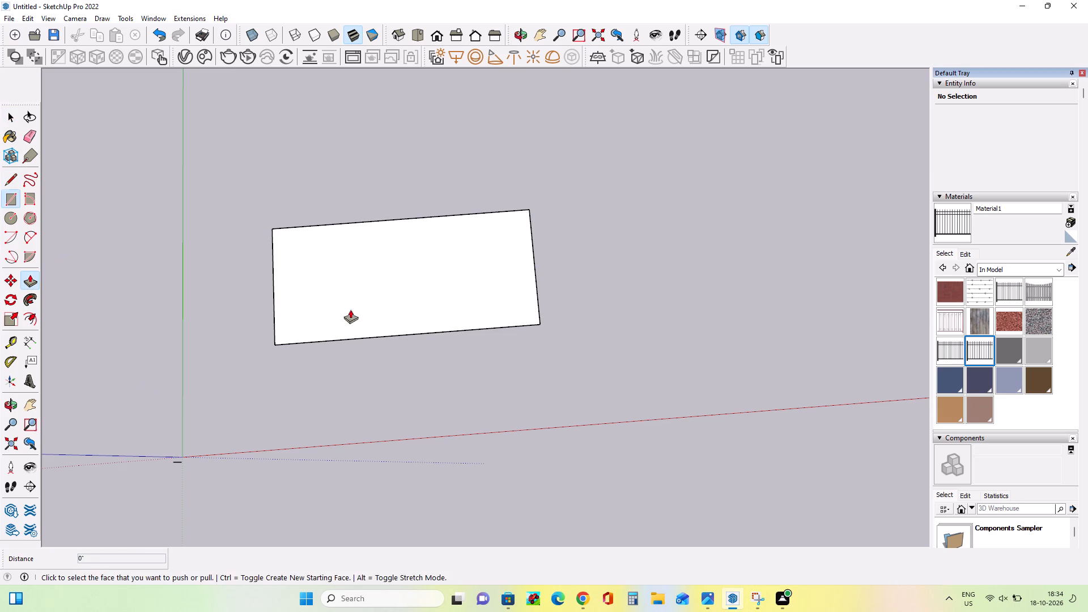
pyautogui.moveTo(397, 318); pyautogui.dragTo(418, 254)
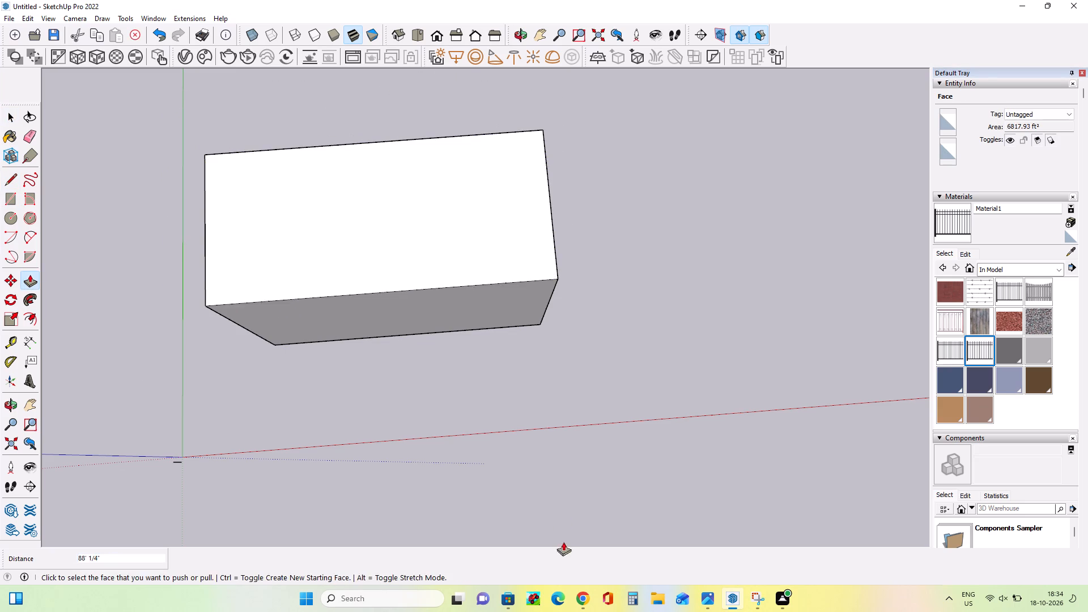
# Paint the new block's long front face with the Fencing Railing Metal material.
pyautogui.moveTo(563, 545); pyautogui.dragTo(598, 295, button='middle')
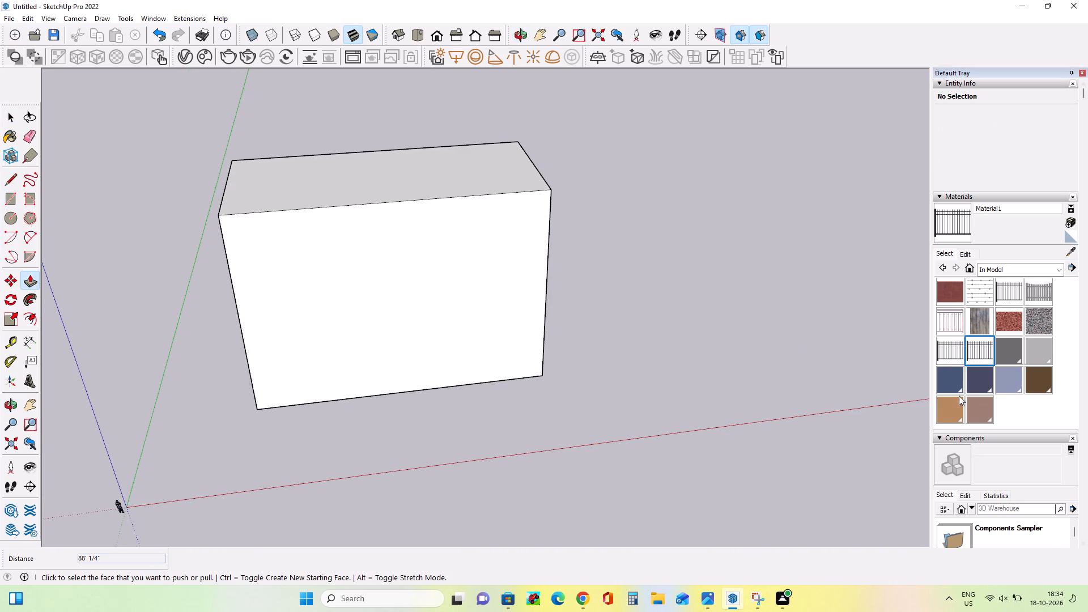
pyautogui.click(957, 314)
pyautogui.click(447, 268)
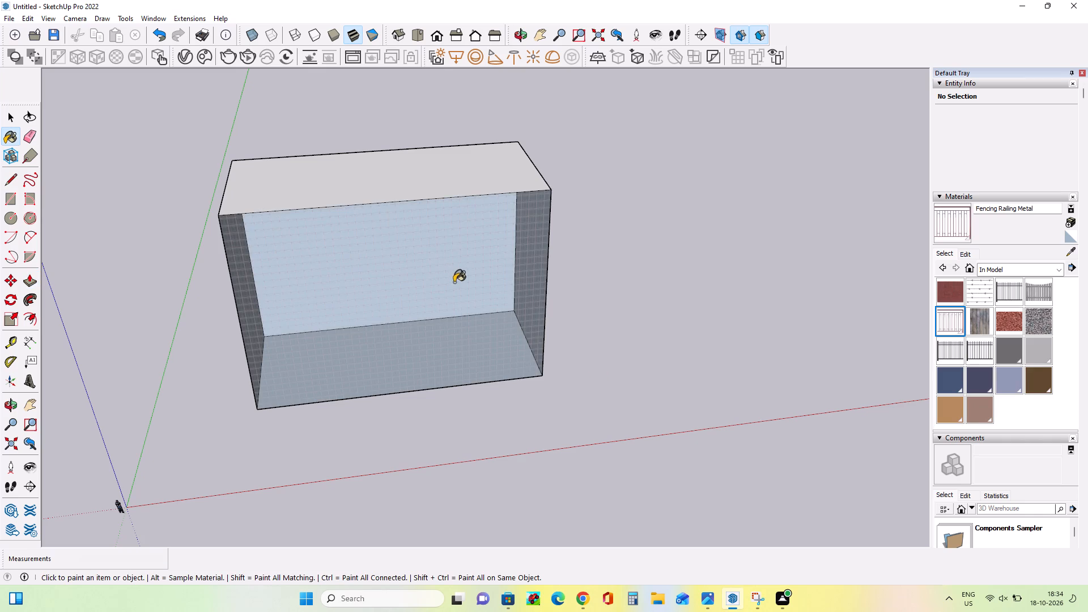
# Examine the railing texture on the block's painted front face close up and from a distance.
pyautogui.moveTo(467, 356); pyautogui.dragTo(474, 244, button='middle')
pyautogui.scroll(8, 372, 288)
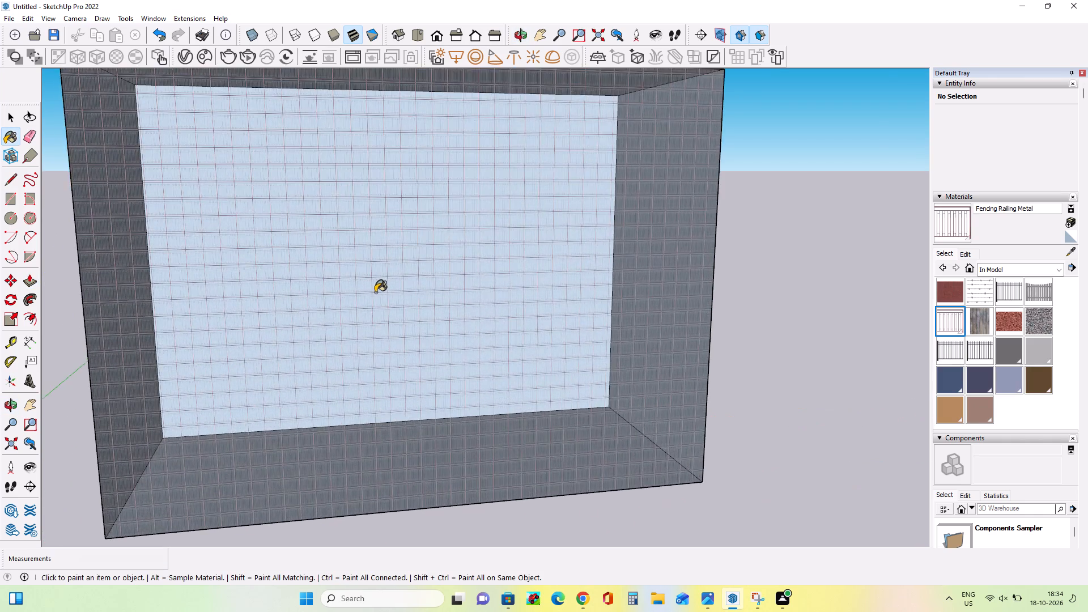
pyautogui.scroll(12, 375, 292)
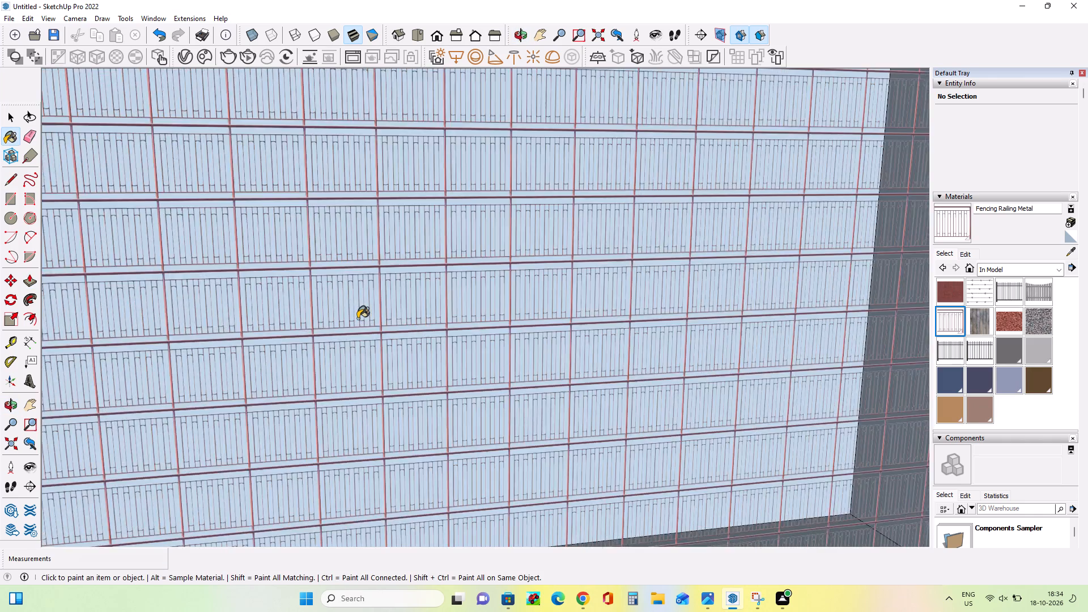
pyautogui.scroll(2, 358, 318)
pyautogui.scroll(-1, 358, 318)
pyautogui.scroll(10, 358, 318)
pyautogui.scroll(-1, 358, 318)
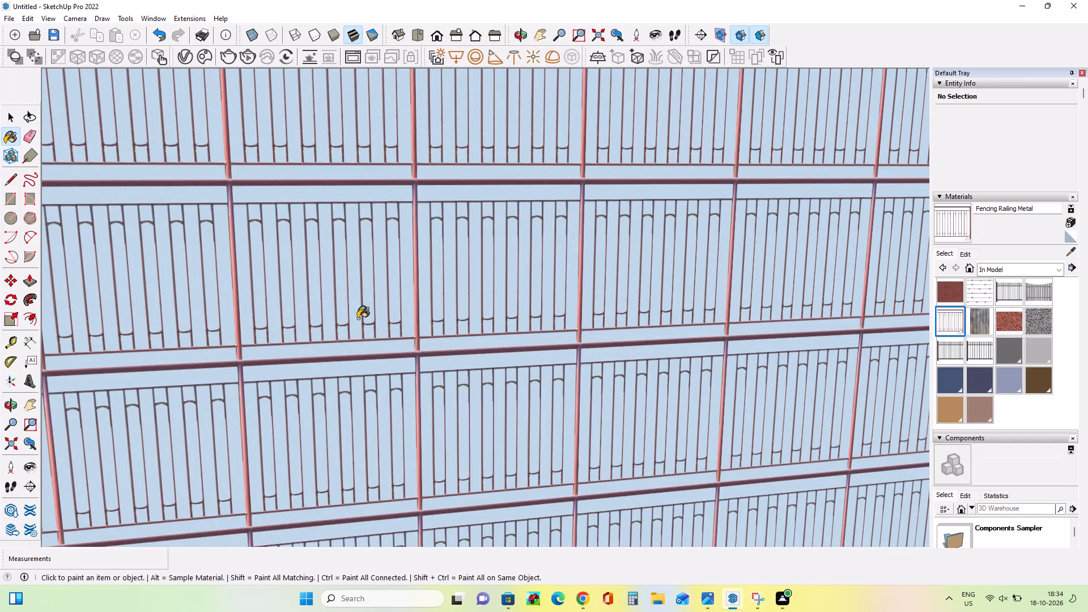
pyautogui.scroll(-17, 358, 318)
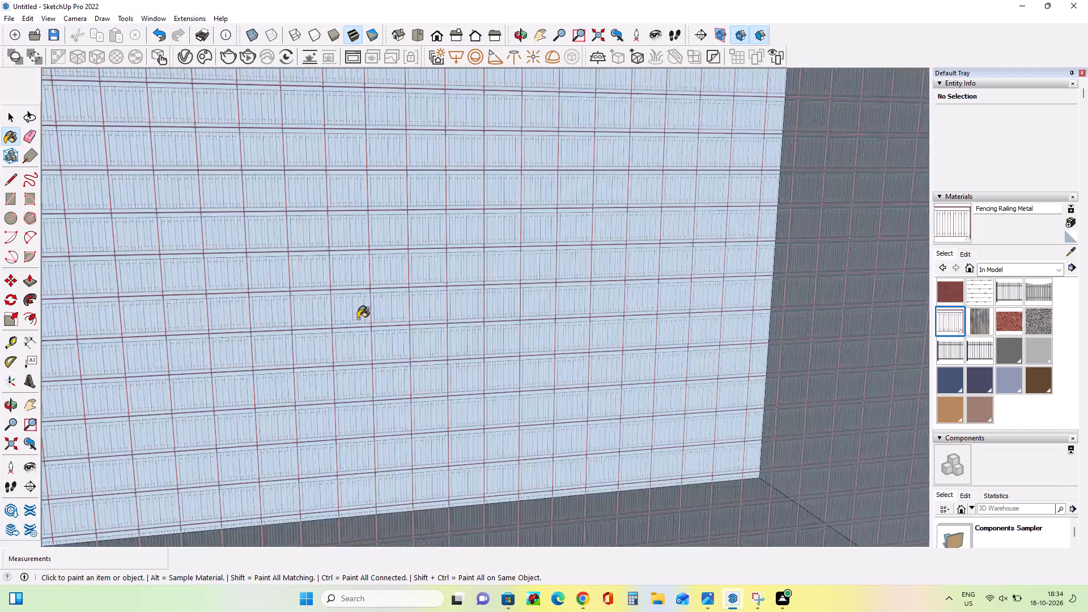
pyautogui.scroll(-19, 358, 318)
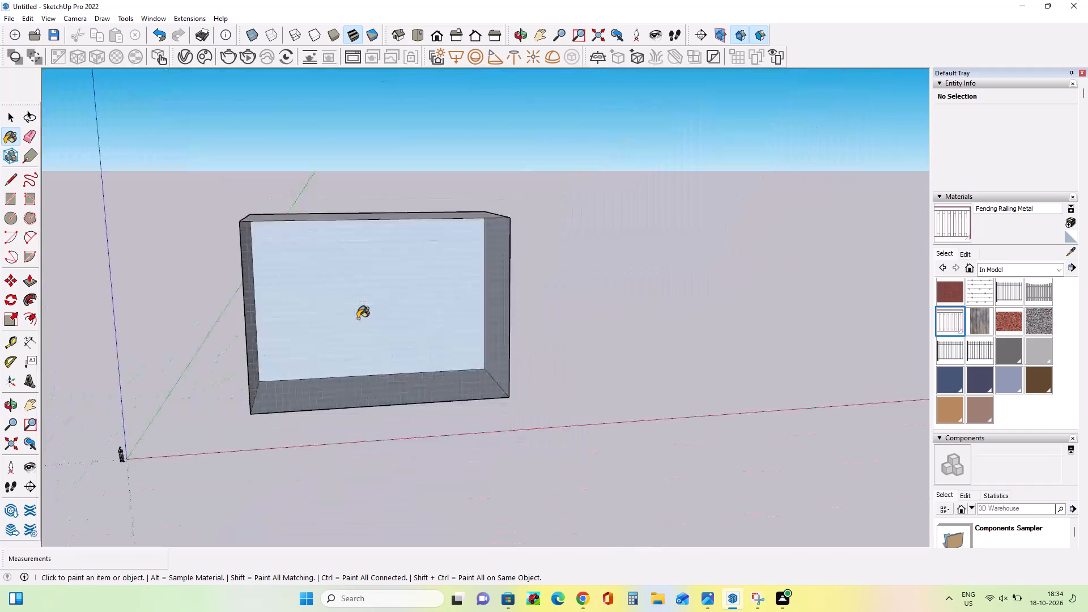
# Paint the block's top face with the Fencing Railing Metal material.
pyautogui.scroll(7, 322, 247)
pyautogui.moveTo(337, 254); pyautogui.dragTo(394, 449, button='middle')
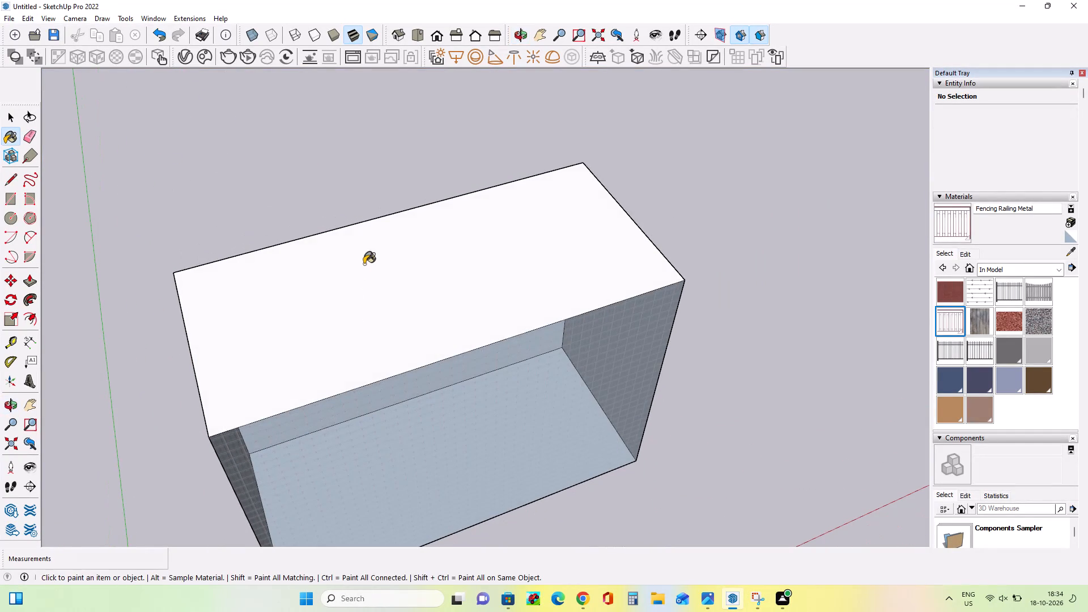
pyautogui.click(364, 264)
pyautogui.moveTo(419, 439); pyautogui.dragTo(418, 362, button='middle')
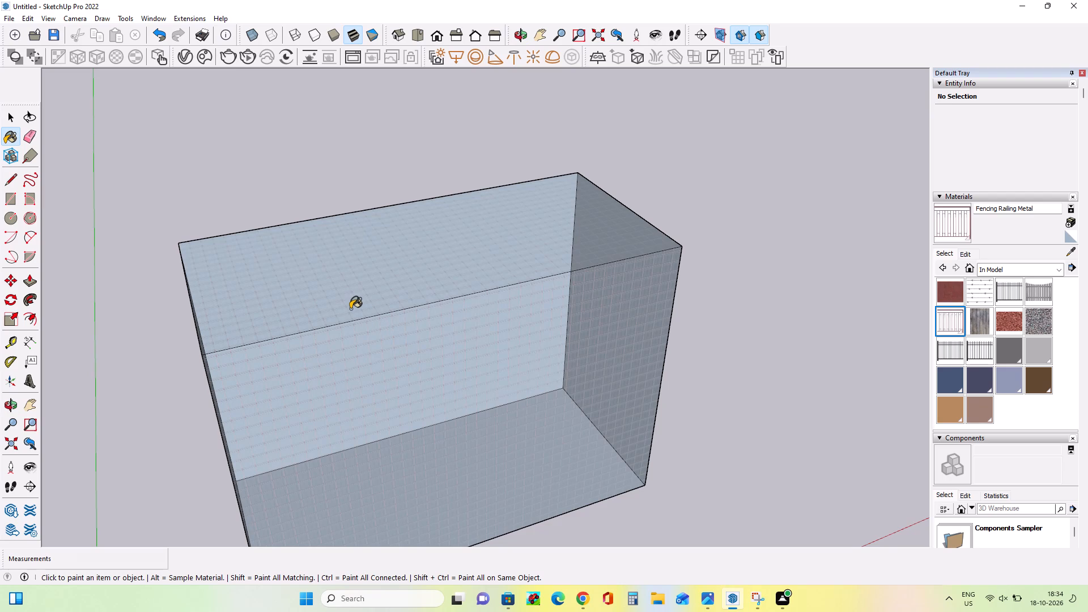
pyautogui.scroll(1, 350, 309)
pyautogui.moveTo(354, 311); pyautogui.dragTo(162, 345, button='middle')
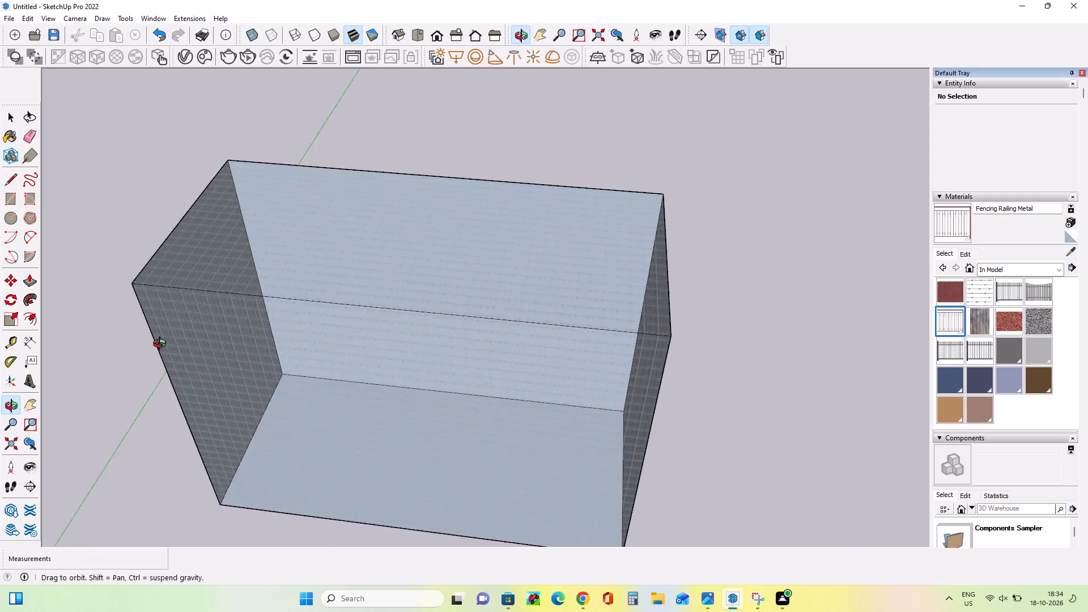
pyautogui.moveTo(162, 345); pyautogui.dragTo(384, 251, button='middle')
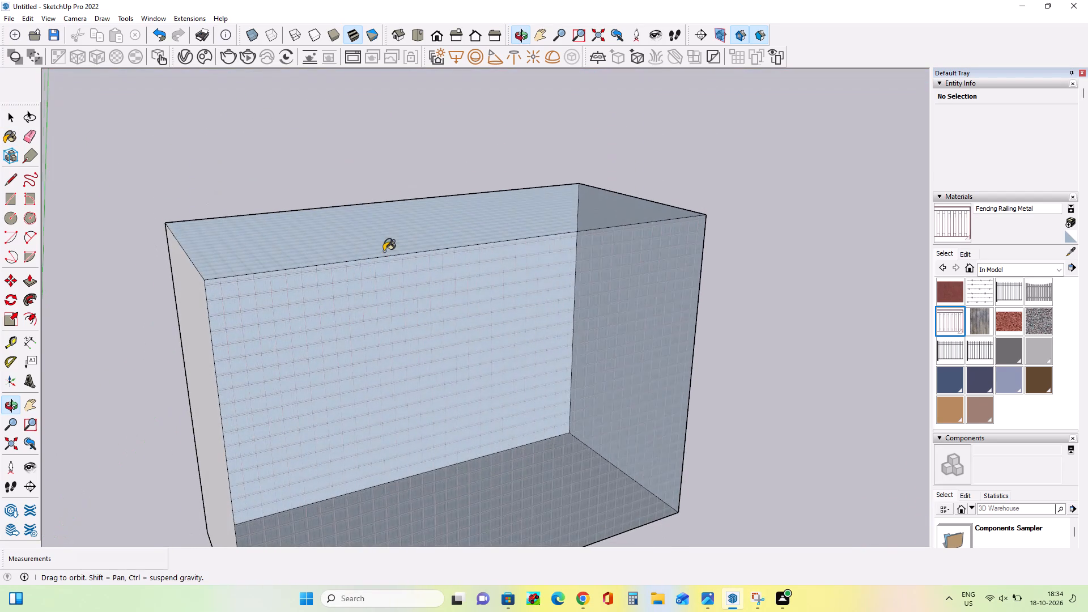
pyautogui.moveTo(384, 251); pyautogui.dragTo(386, 249, button='middle')
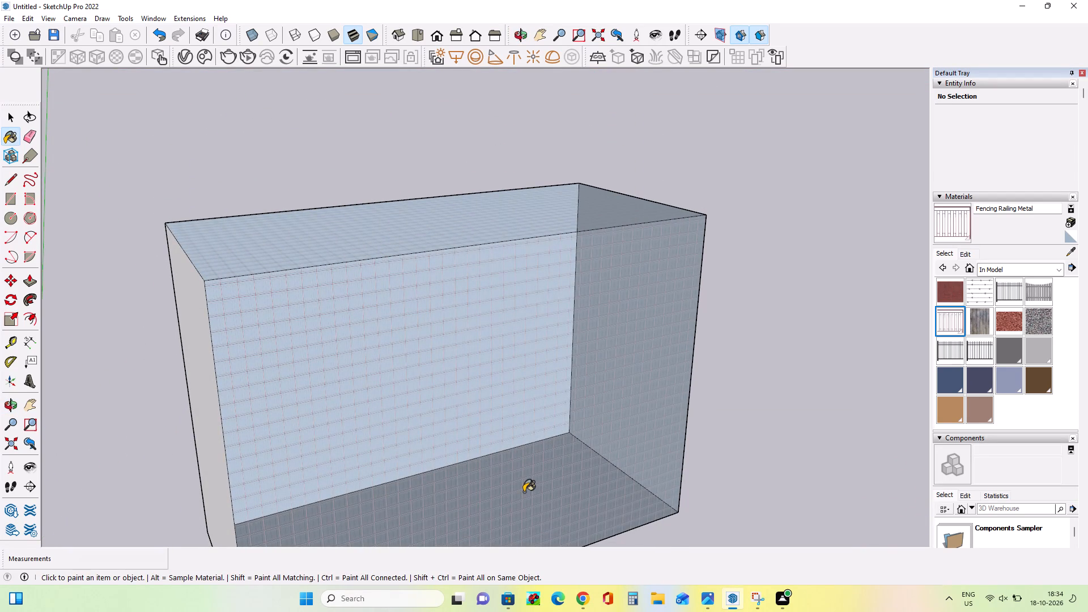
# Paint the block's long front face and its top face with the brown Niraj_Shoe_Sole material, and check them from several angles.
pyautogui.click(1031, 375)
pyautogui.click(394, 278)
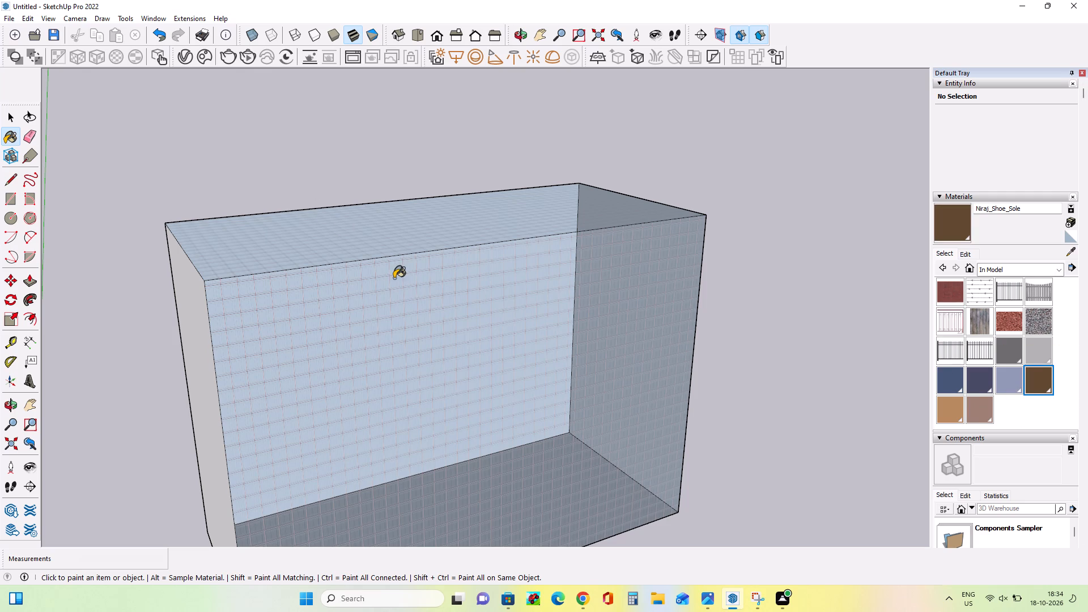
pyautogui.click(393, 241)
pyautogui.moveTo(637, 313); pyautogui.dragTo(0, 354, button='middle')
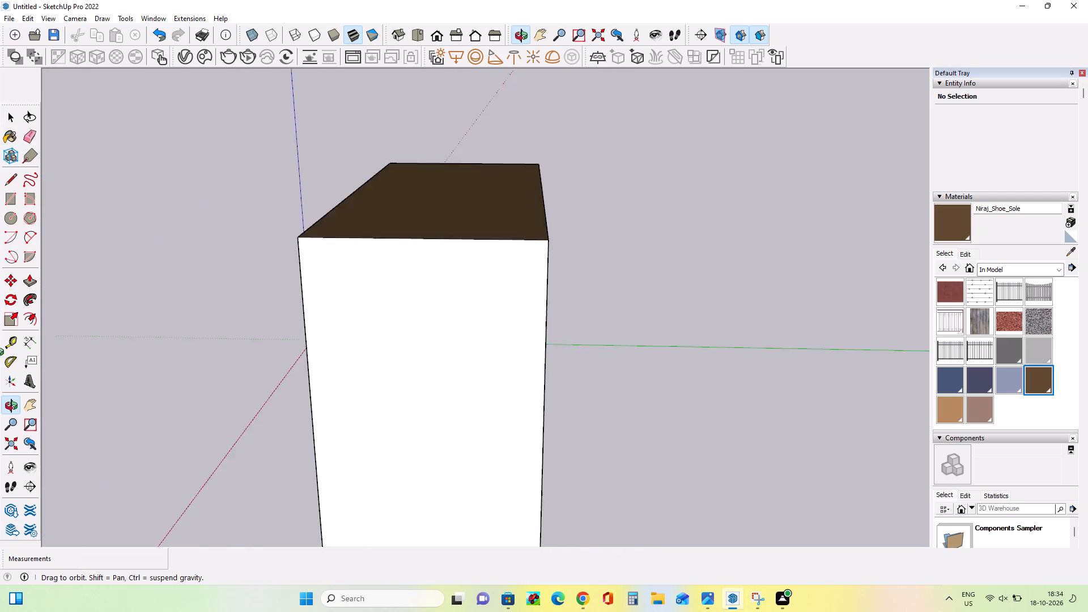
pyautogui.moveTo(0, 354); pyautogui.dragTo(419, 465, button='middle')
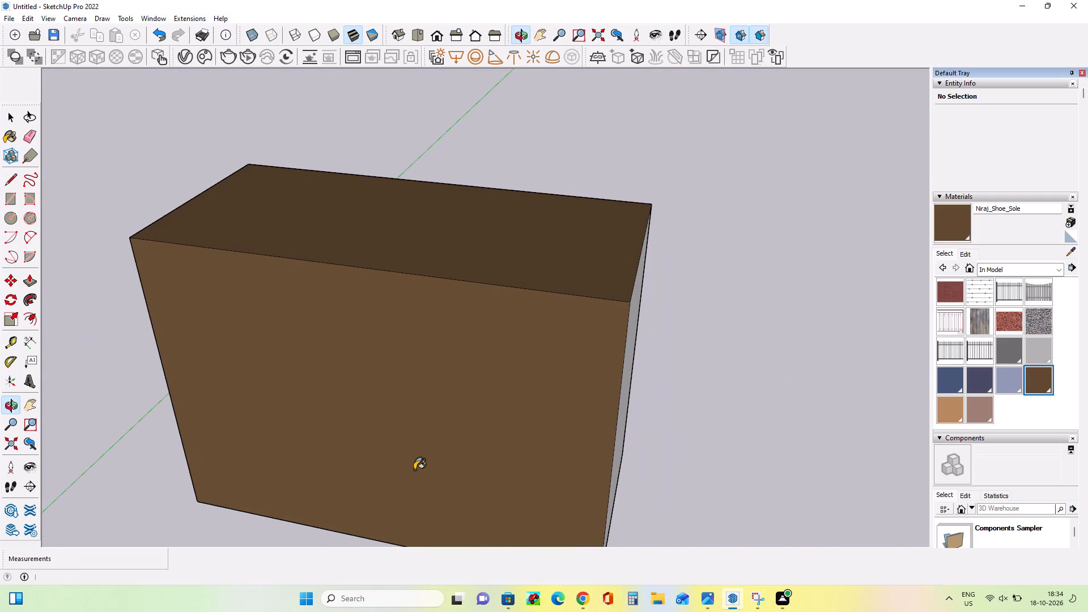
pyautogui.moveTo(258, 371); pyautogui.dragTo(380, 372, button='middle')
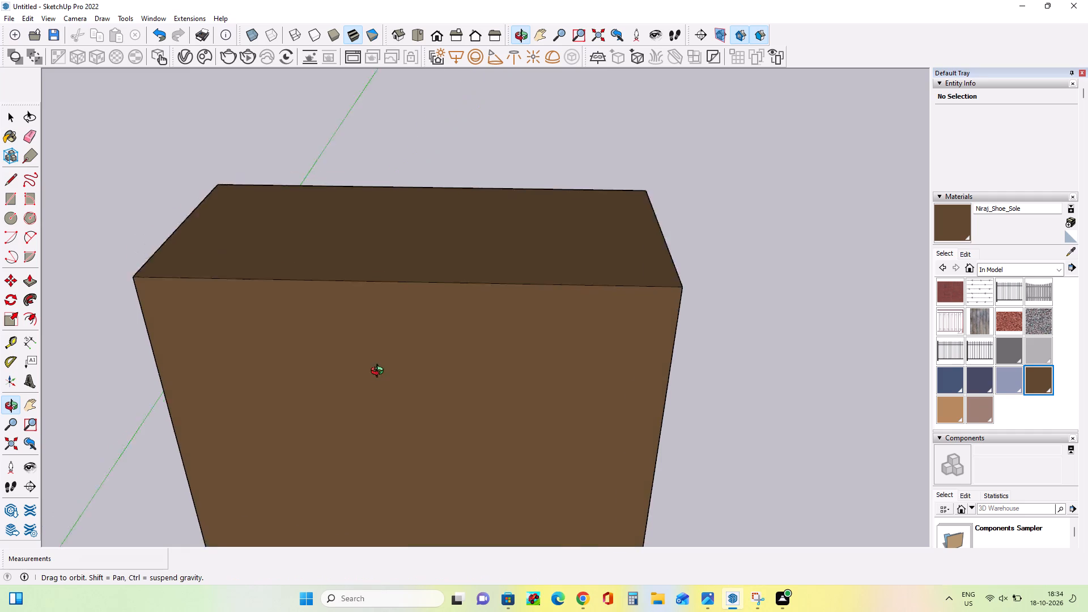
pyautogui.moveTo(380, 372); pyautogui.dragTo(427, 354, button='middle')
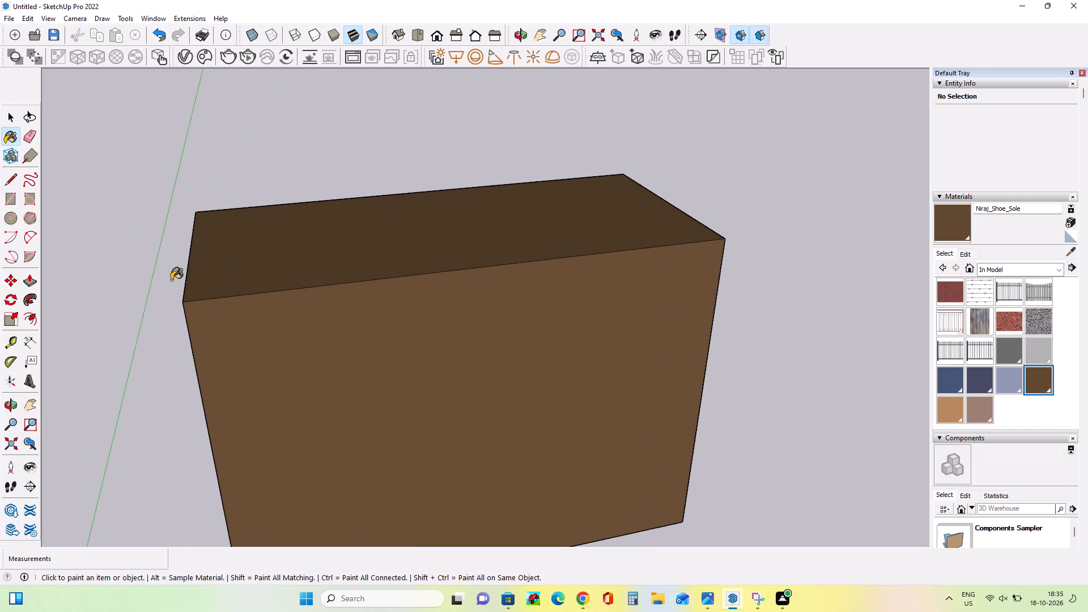
# Erase the edge shared by the block's top and long front face to open it into a room.
pyautogui.click(27, 138)
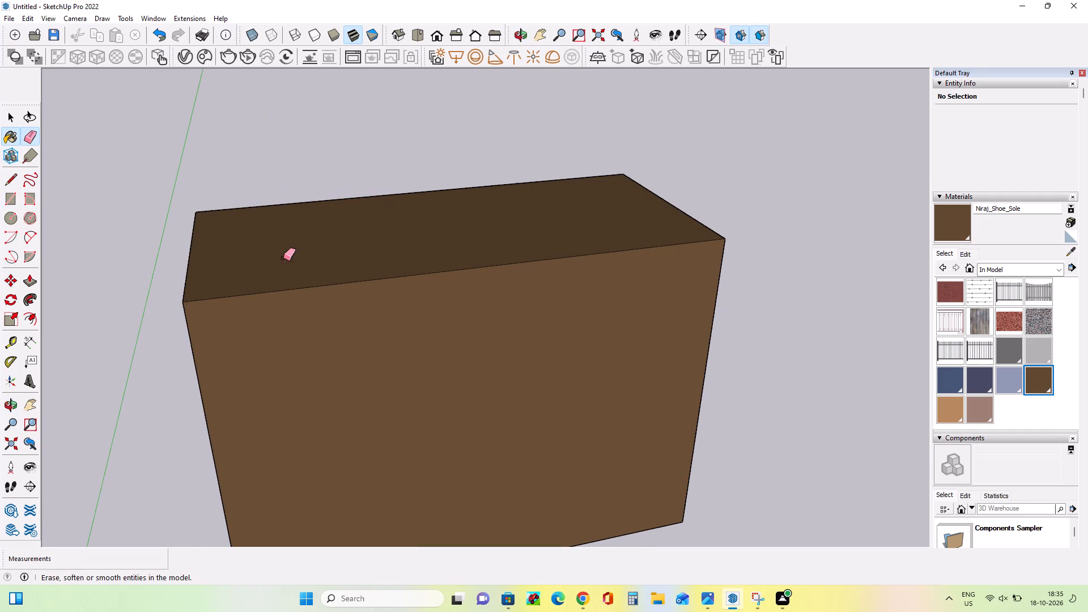
pyautogui.click(319, 284)
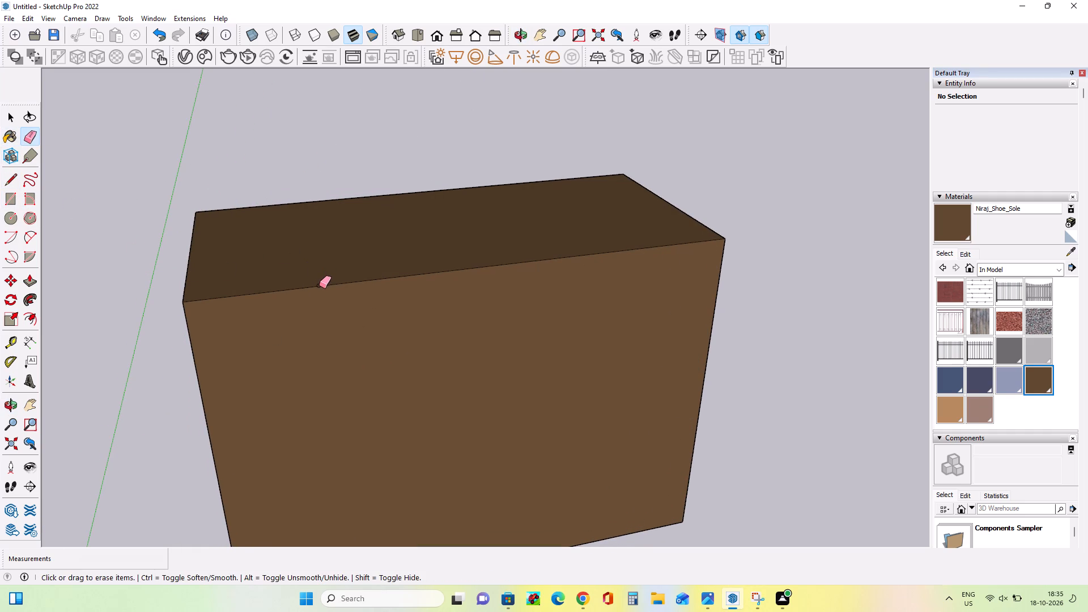
pyautogui.click(319, 286)
pyautogui.moveTo(317, 285); pyautogui.dragTo(309, 347, button='middle')
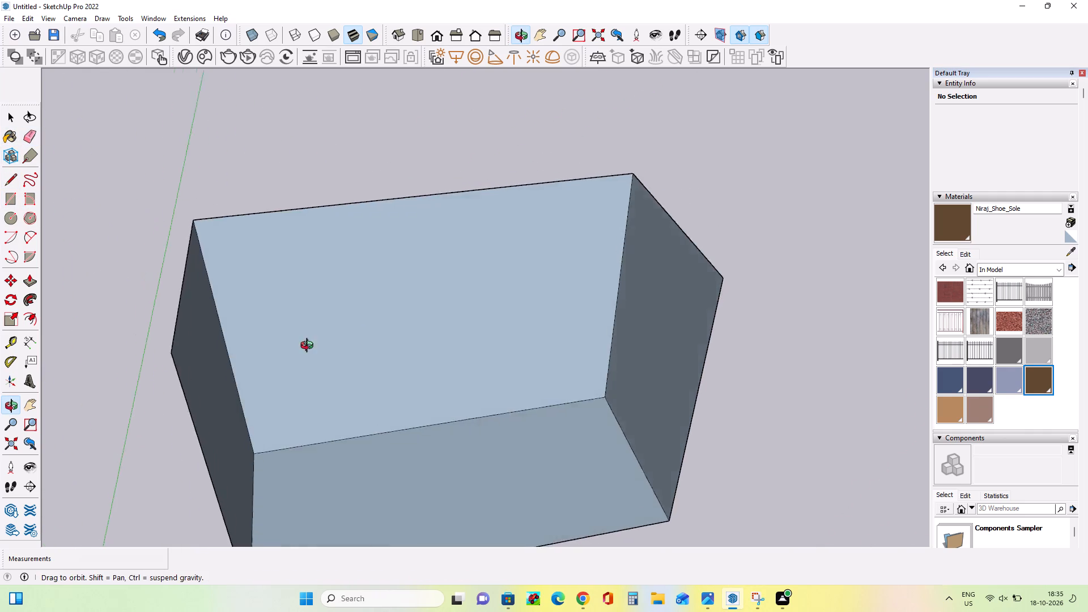
pyautogui.moveTo(309, 347); pyautogui.dragTo(301, 278, button='middle')
pyautogui.scroll(-4, 422, 281)
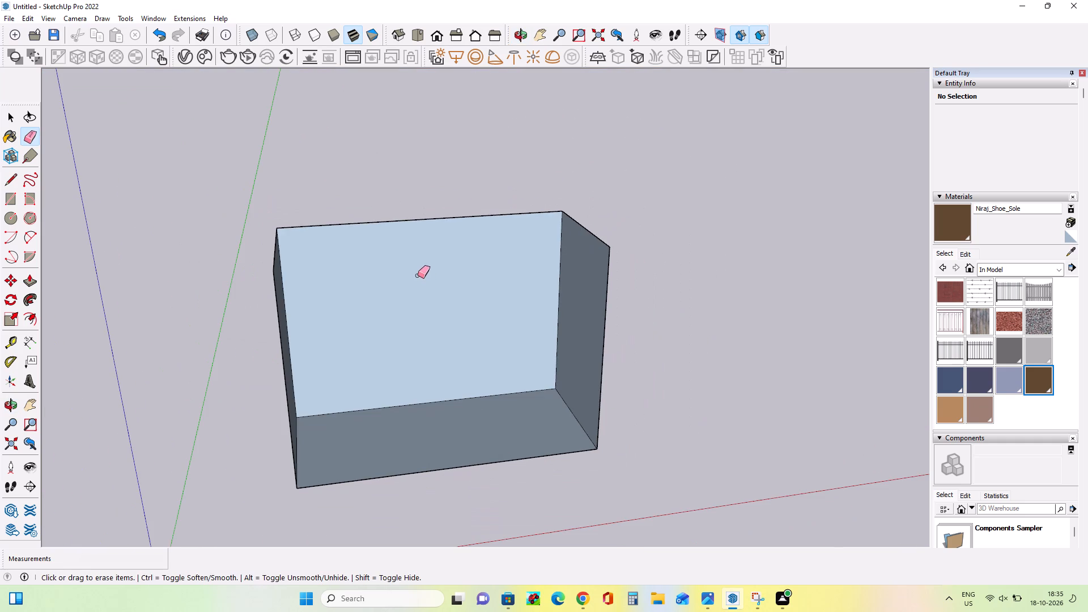
# Draw a full-height rectangle about 88' tall on the room's back wall, starting from its lower left inner corner.
pyautogui.click(6, 199)
pyautogui.moveTo(407, 411); pyautogui.dragTo(350, 427, button='middle')
pyautogui.click(309, 397)
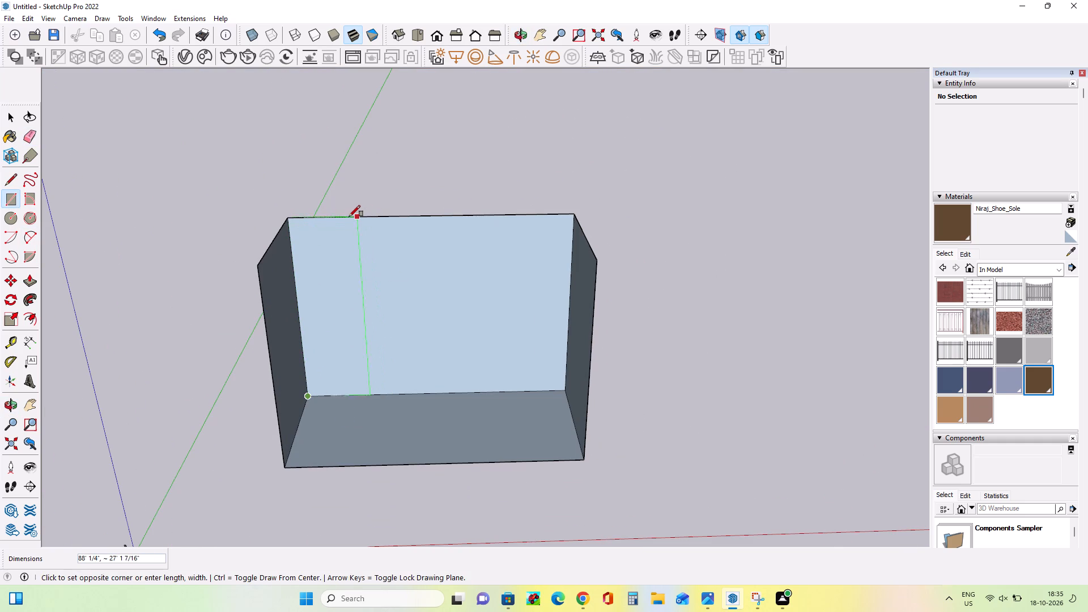
pyautogui.click(348, 216)
pyautogui.moveTo(373, 328); pyautogui.dragTo(432, 326, button='middle')
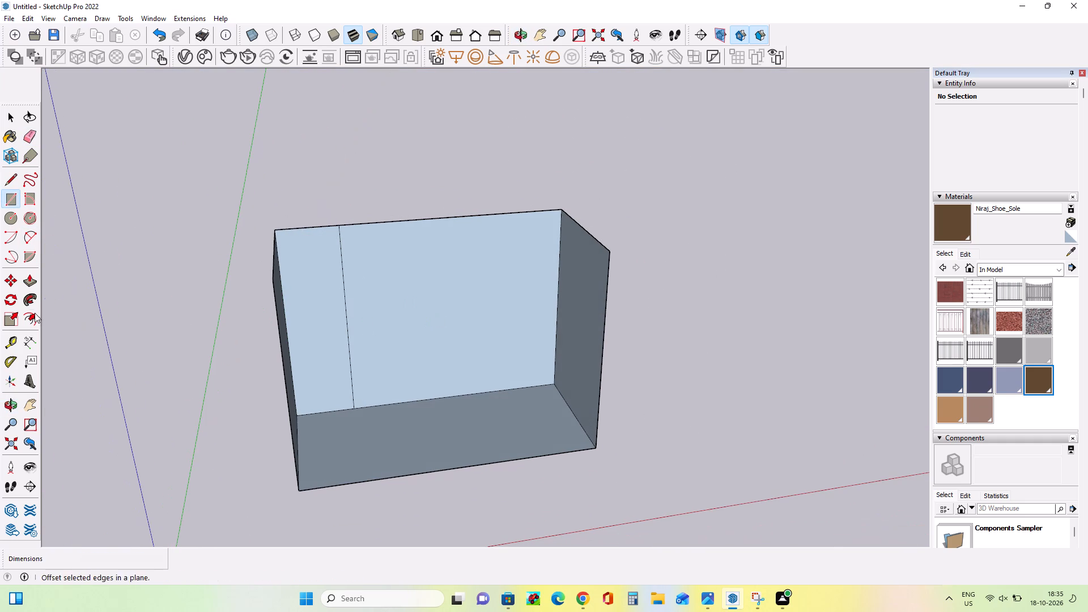
# Offset the outline of the tall back-wall rectangle inward to leave a thin border around it.
pyautogui.click(35, 321)
pyautogui.click(320, 315)
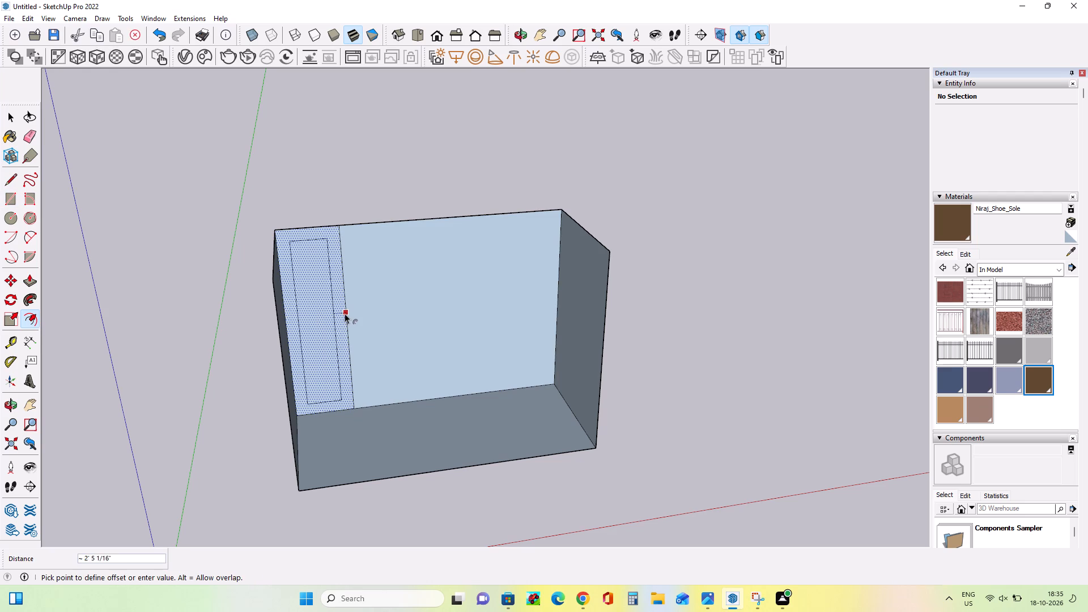
pyautogui.click(345, 314)
pyautogui.moveTo(430, 394); pyautogui.dragTo(410, 382, button='middle')
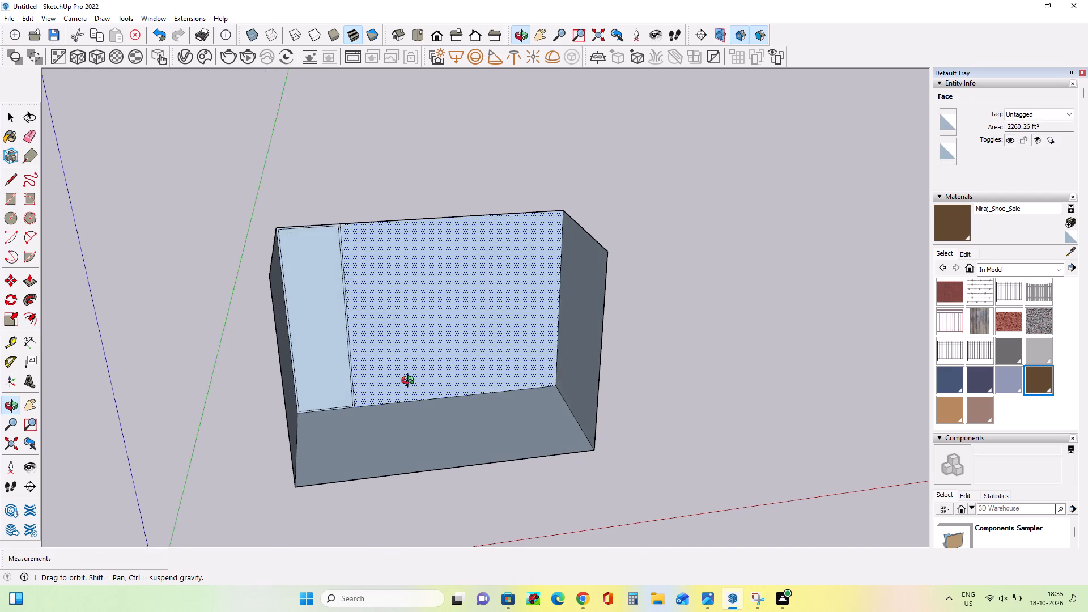
pyautogui.moveTo(410, 382); pyautogui.dragTo(406, 376, button='middle')
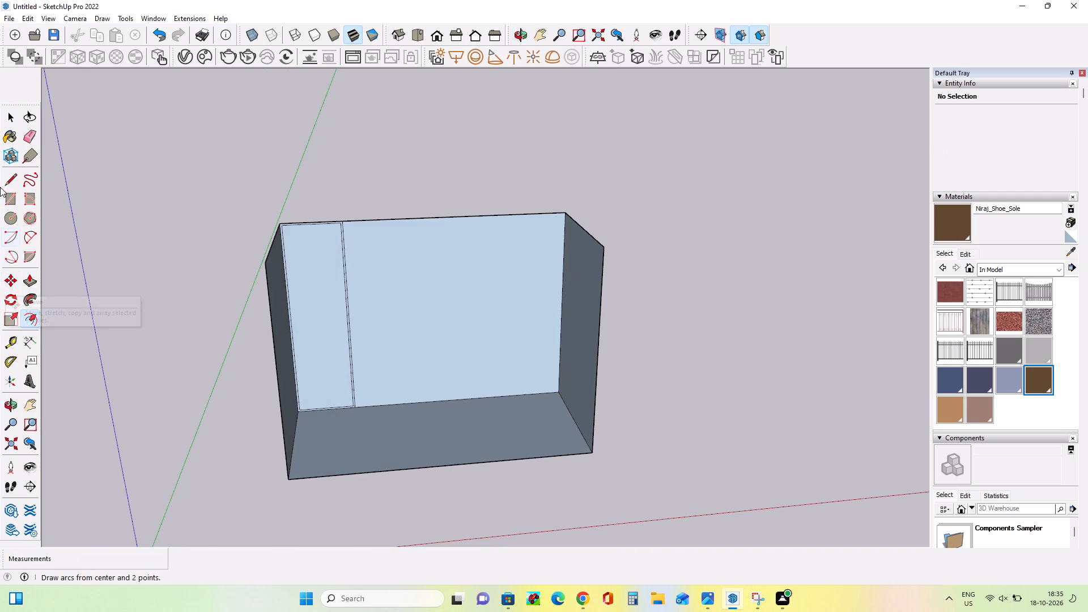
# Draw a low rectangle along the base of the back wall, from the tall panel to the opposite side wall.
pyautogui.click(14, 192)
pyautogui.click(356, 409)
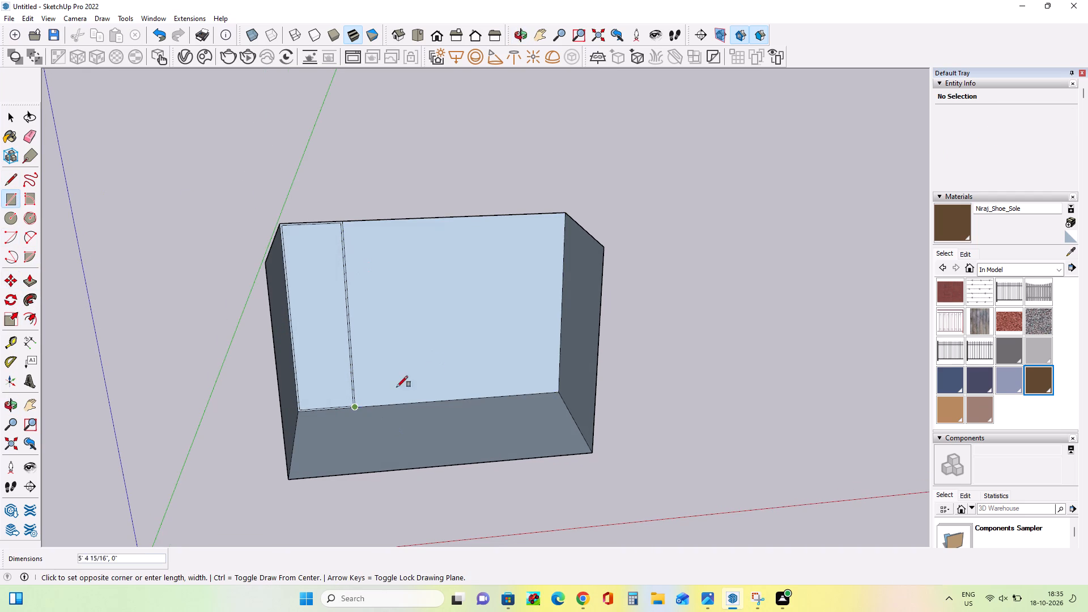
pyautogui.click(558, 354)
pyautogui.moveTo(556, 392); pyautogui.dragTo(566, 423, button='middle')
# Draw a free-standing rectangle on the back wall above the low strip, between the tall panel and the side wall.
pyautogui.click(409, 320)
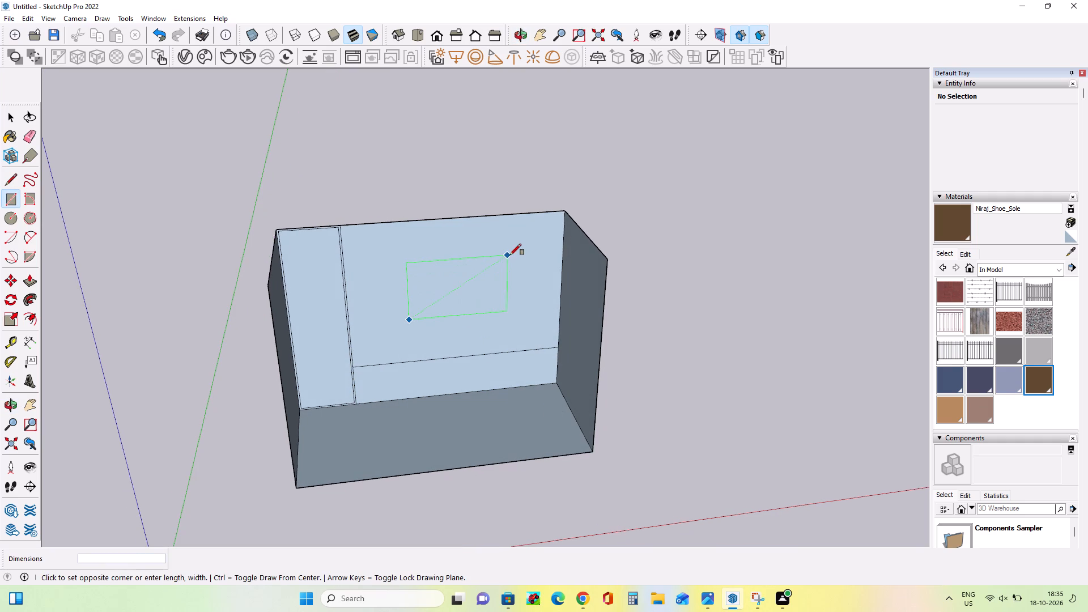
pyautogui.click(510, 255)
pyautogui.moveTo(538, 371); pyautogui.dragTo(489, 361, button='middle')
pyautogui.scroll(3, 312, 327)
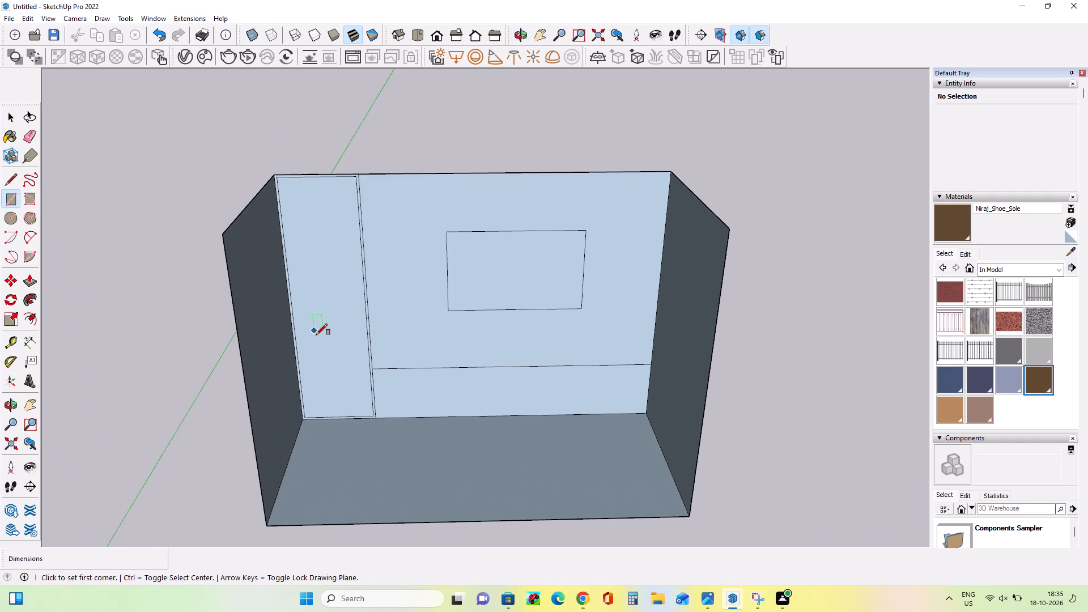
pyautogui.moveTo(318, 336); pyautogui.dragTo(345, 348, button='middle')
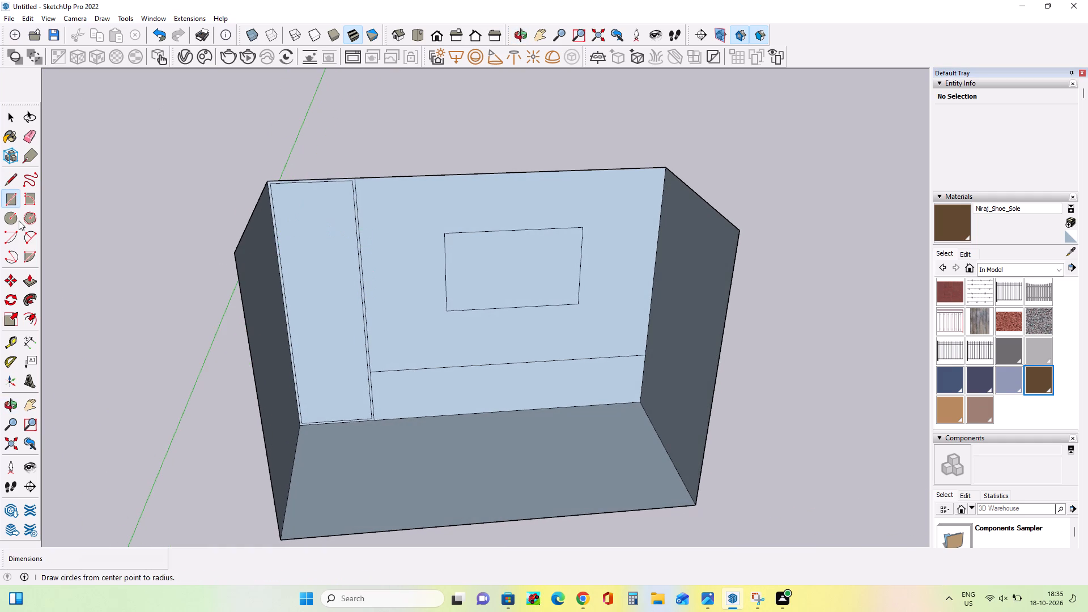
# Push/Pull the tall inset panel out from the back wall by about 7' 6" and a further 3' 9".
pyautogui.click(33, 280)
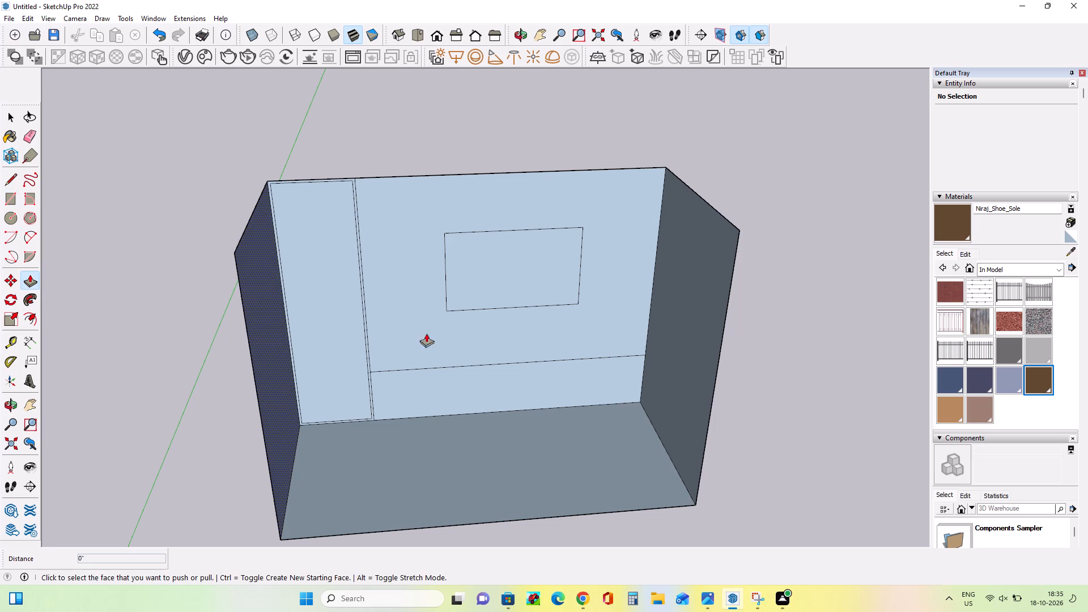
pyautogui.click(337, 330)
pyautogui.click(338, 342)
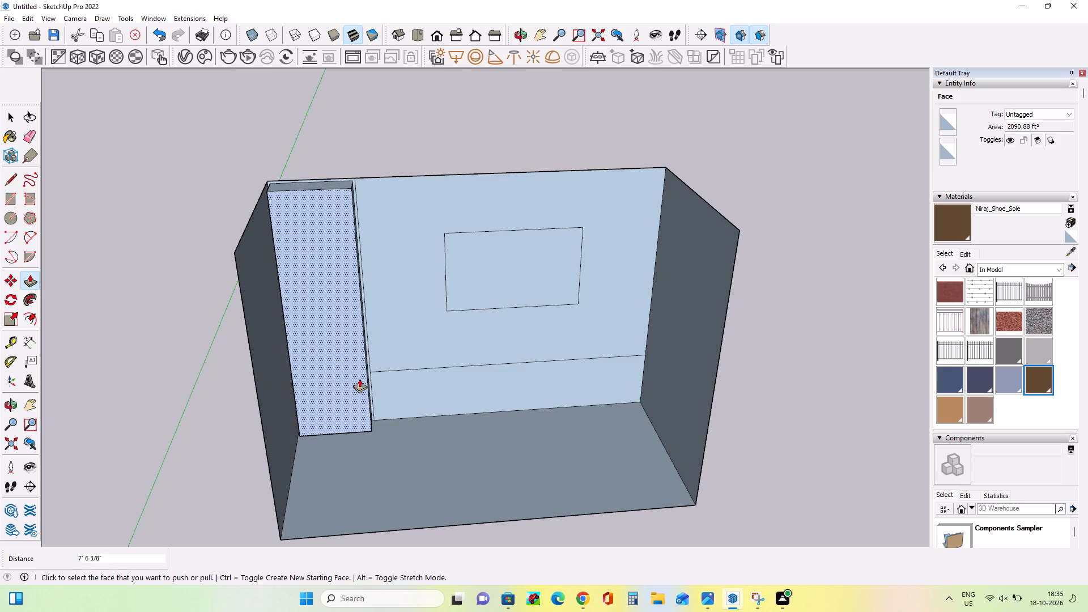
pyautogui.moveTo(359, 379); pyautogui.dragTo(333, 367, button='middle')
pyautogui.moveTo(334, 364); pyautogui.dragTo(333, 369)
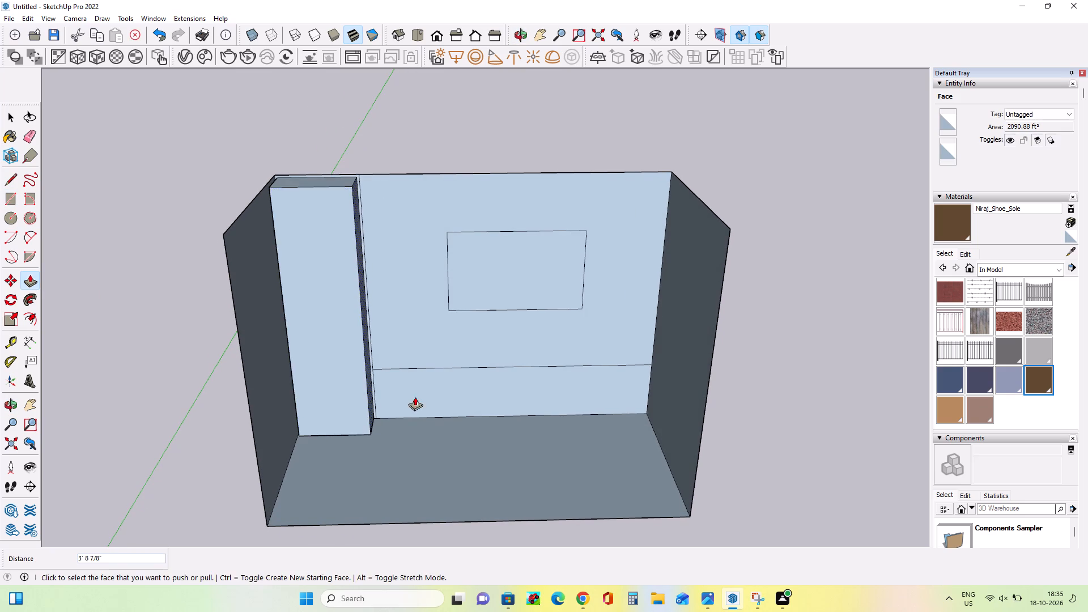
pyautogui.moveTo(416, 397); pyautogui.dragTo(433, 369, button='middle')
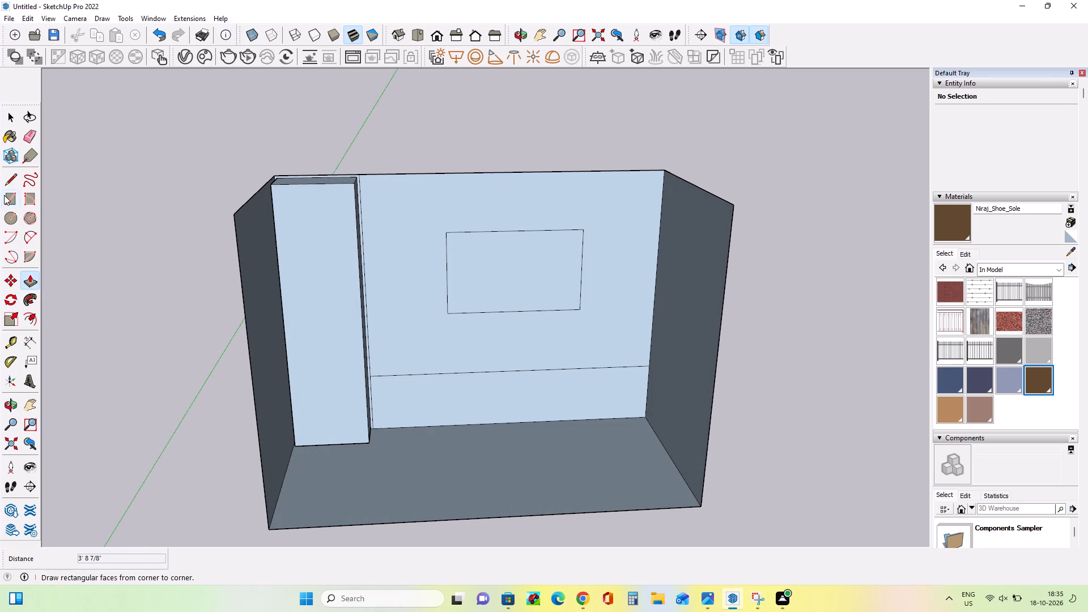
# Draw four horizontal strips 24' 2" wide across the tall unit's front, from top about 2' 6", 2' 11", 4' 1" and 4' 1" high.
pyautogui.click(5, 195)
pyautogui.click(278, 250)
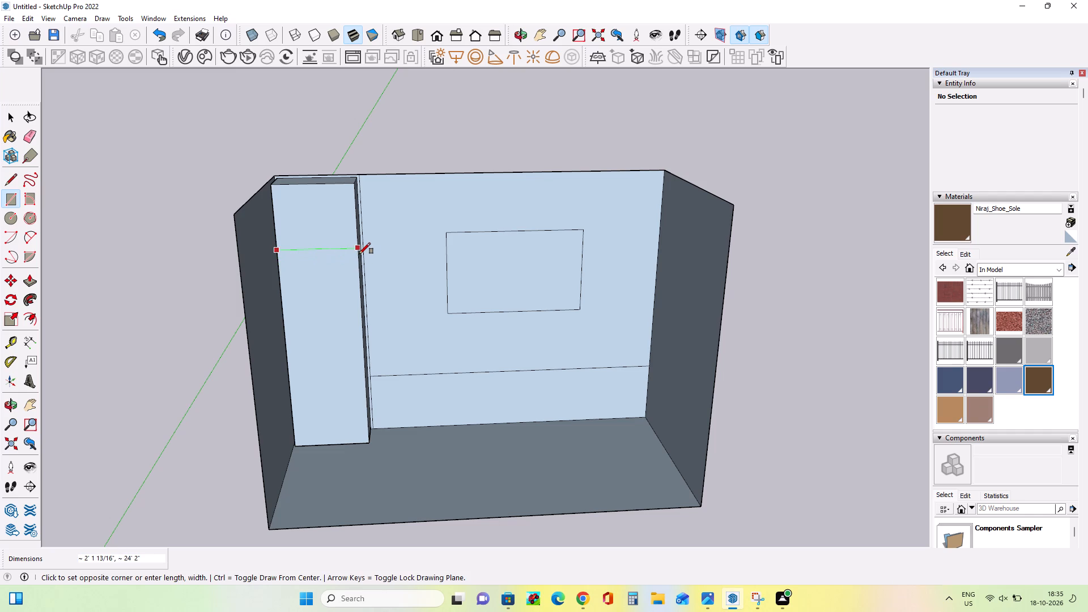
pyautogui.scroll(4, 360, 254)
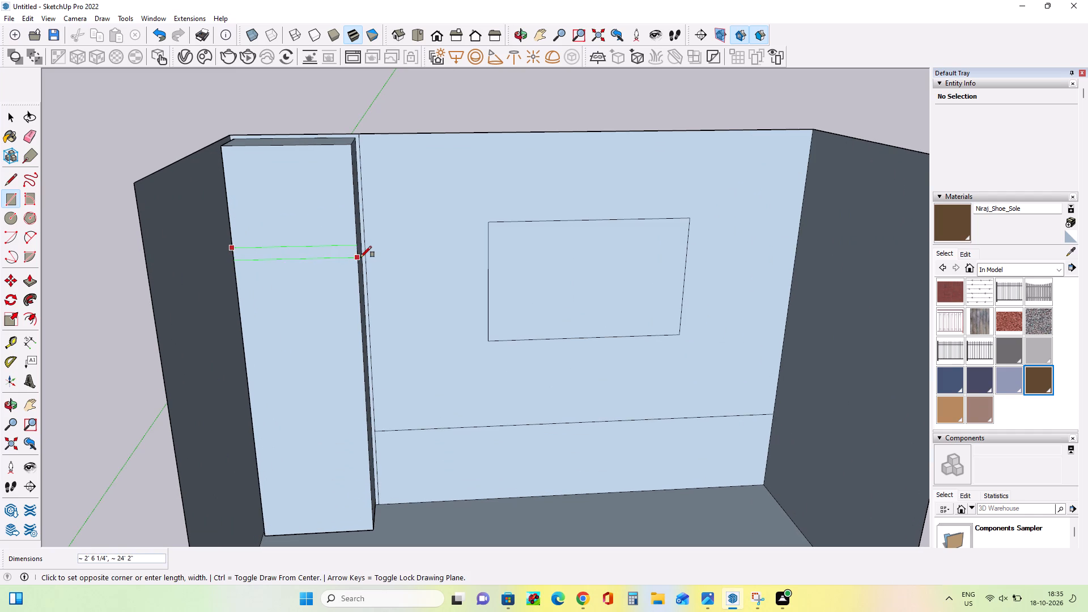
pyautogui.click(361, 256)
pyautogui.scroll(-1, 343, 338)
pyautogui.scroll(1, 343, 338)
pyautogui.scroll(-1, 343, 338)
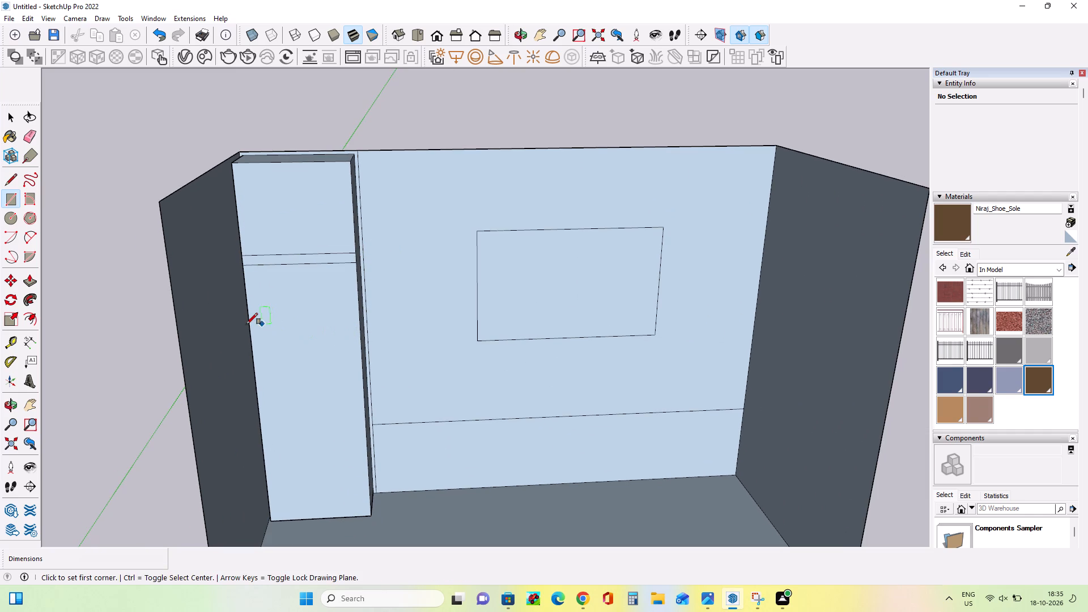
pyautogui.click(250, 320)
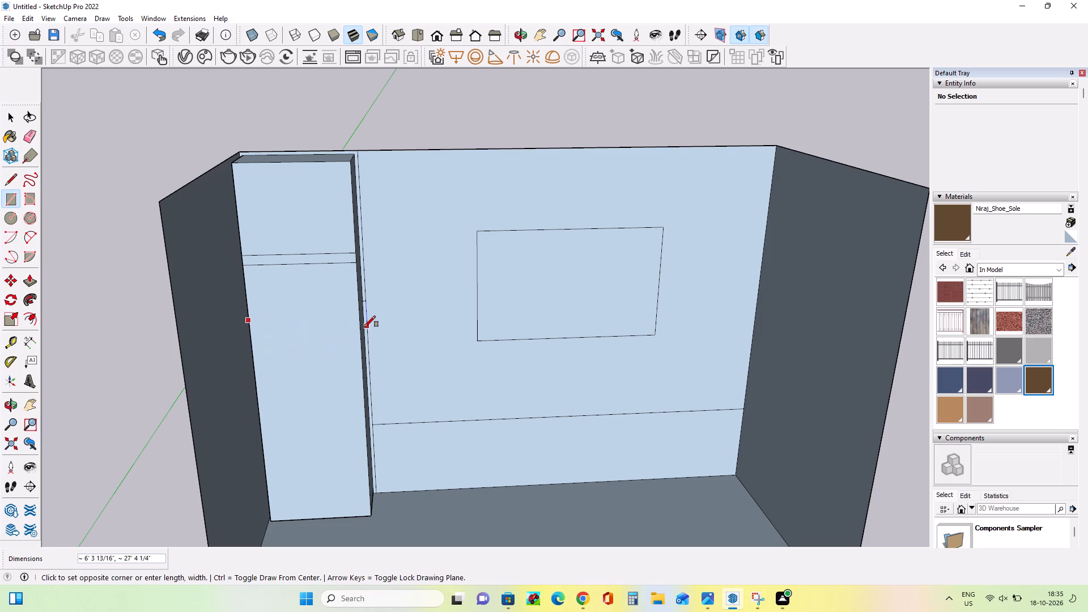
pyautogui.click(361, 329)
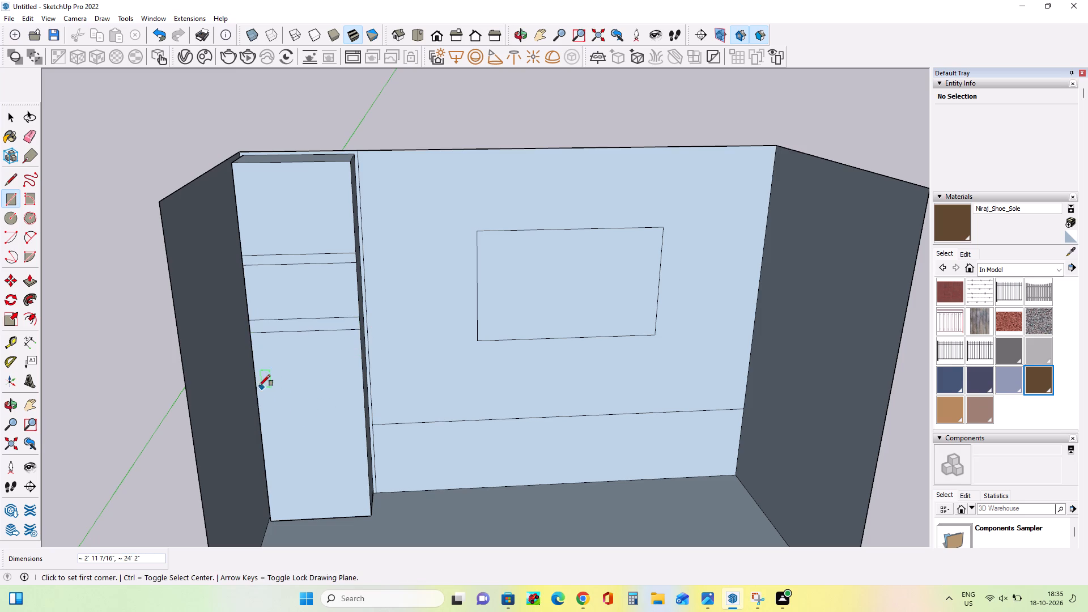
pyautogui.click(258, 386)
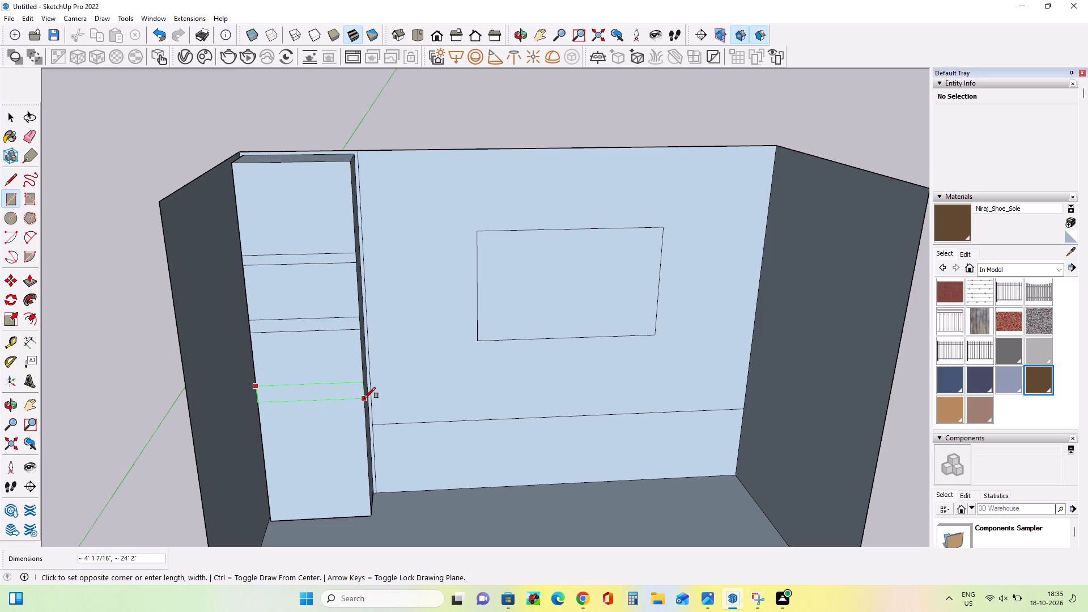
pyautogui.click(364, 398)
pyautogui.click(263, 448)
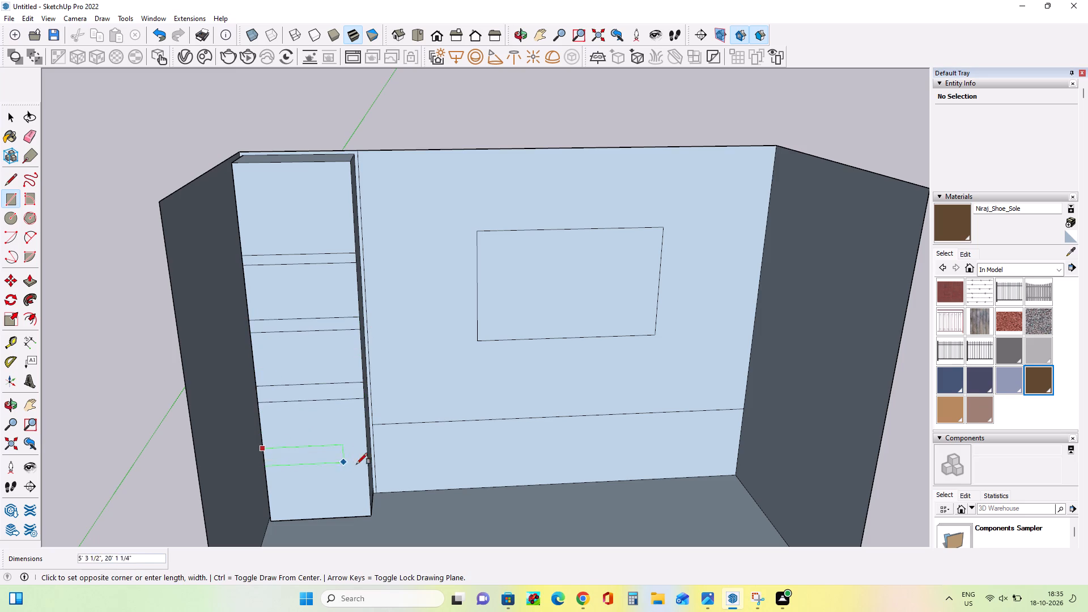
pyautogui.click(369, 457)
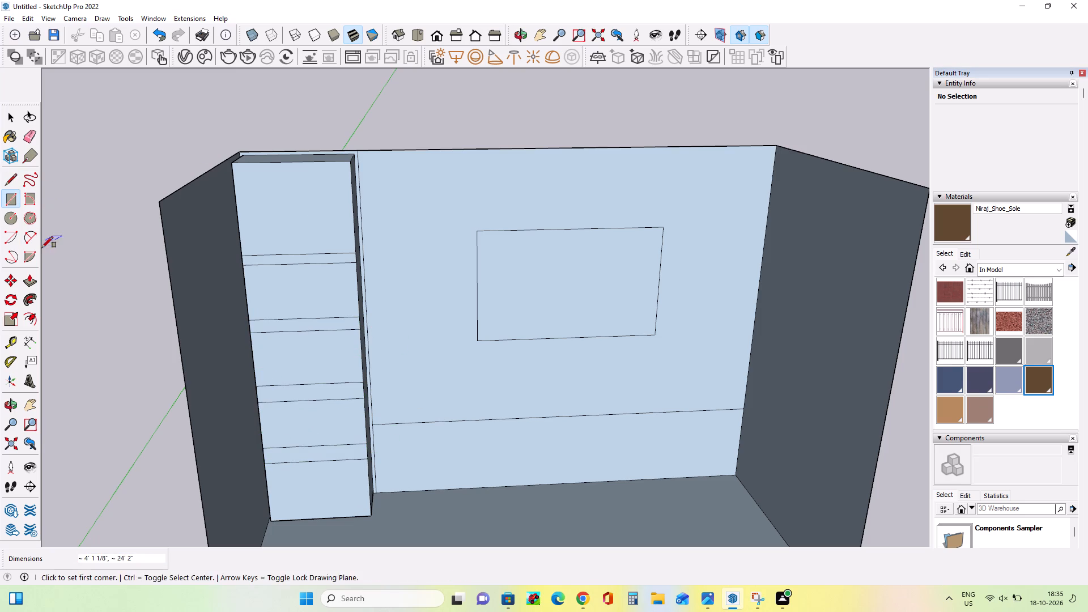
# Push/Pull the four faces above and between the strips inward, about 11' at the top and 8' for the lowest, to form shelves.
pyautogui.click(28, 283)
pyautogui.click(287, 229)
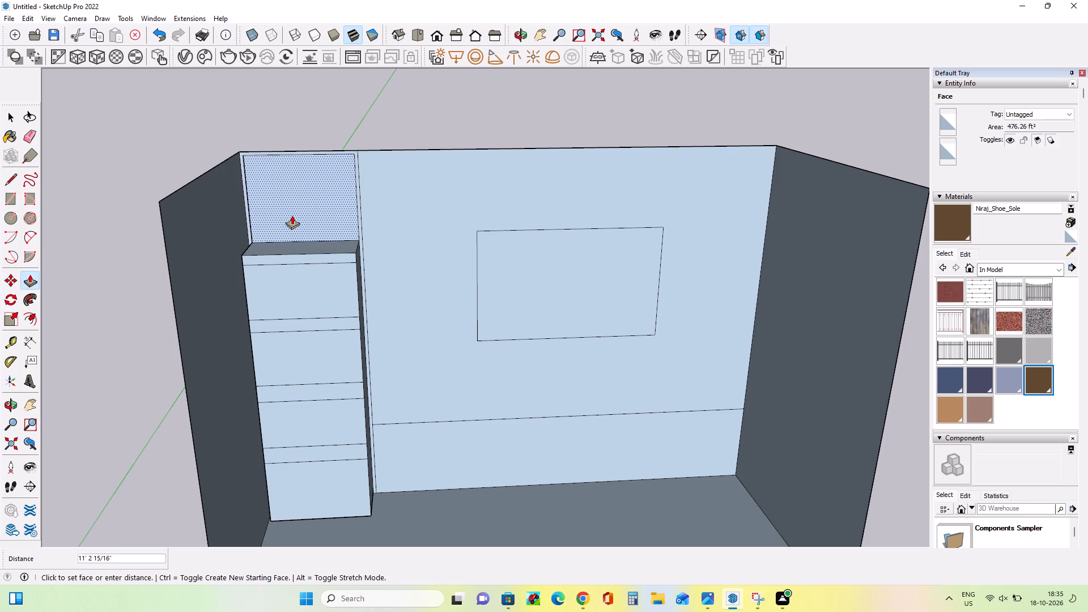
pyautogui.click(292, 215)
pyautogui.click(307, 298)
pyautogui.click(311, 287)
pyautogui.click(314, 355)
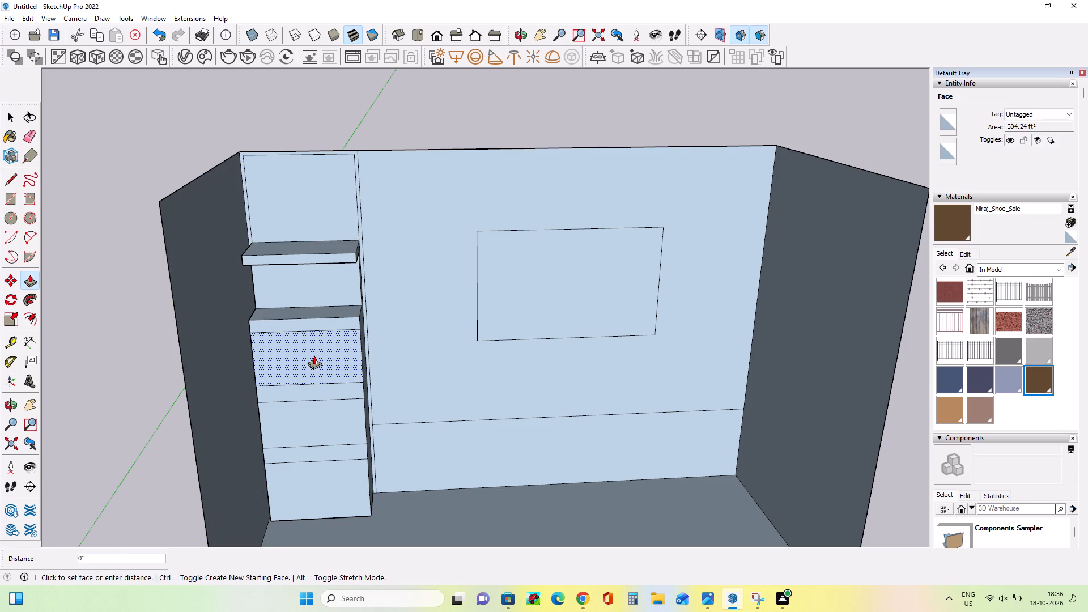
pyautogui.click(314, 339)
pyautogui.click(323, 414)
pyautogui.click(329, 399)
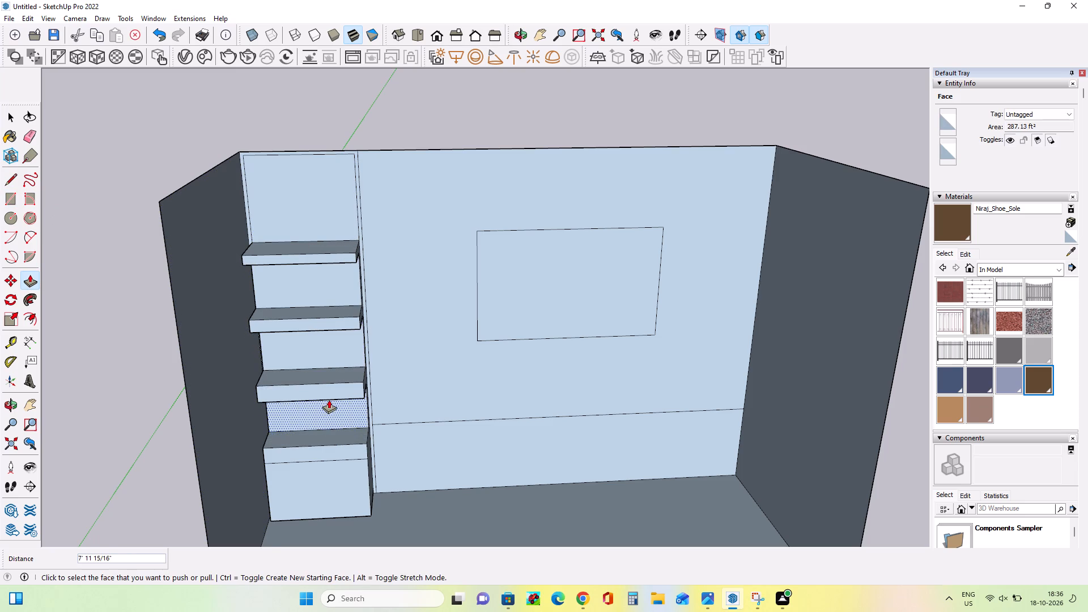
# Push/Pull the top of the shelving unit's bottom block downward, leaving a low plinth on the floor.
pyautogui.click(333, 436)
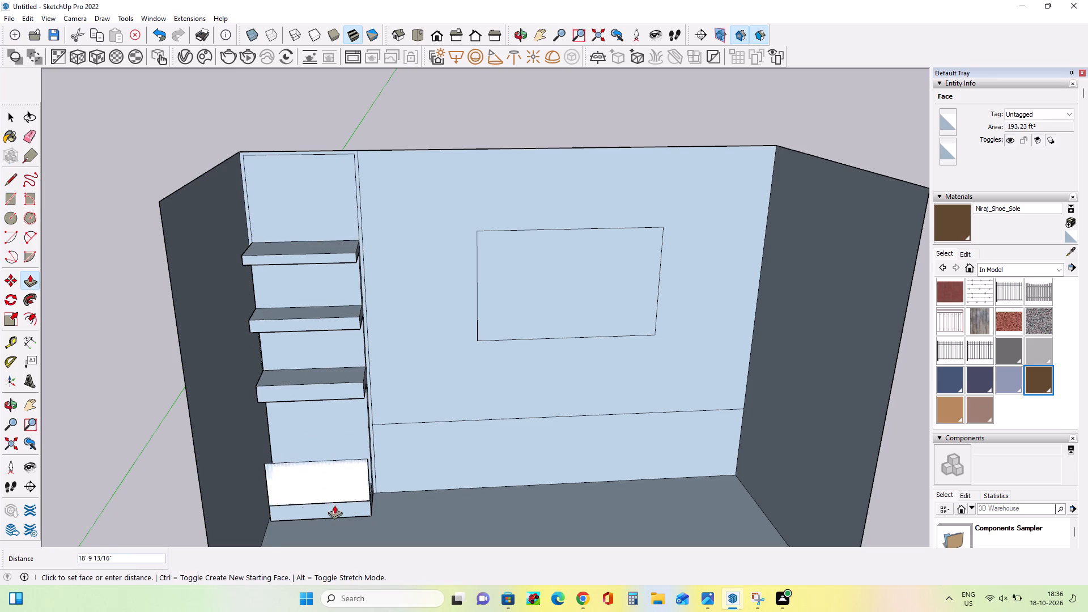
pyautogui.click(334, 509)
pyautogui.click(347, 472)
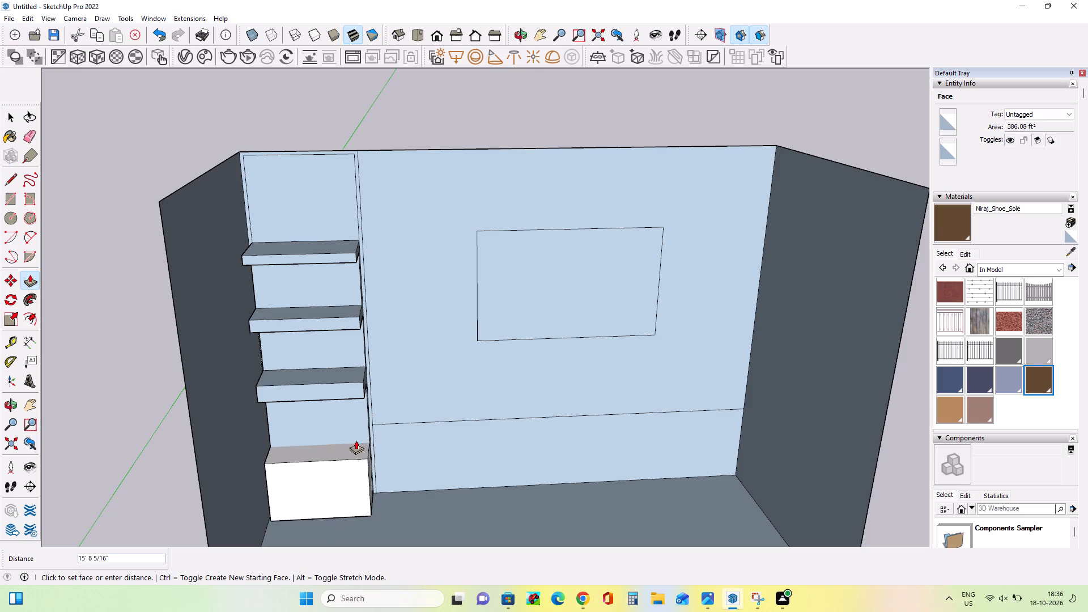
pyautogui.click(355, 437)
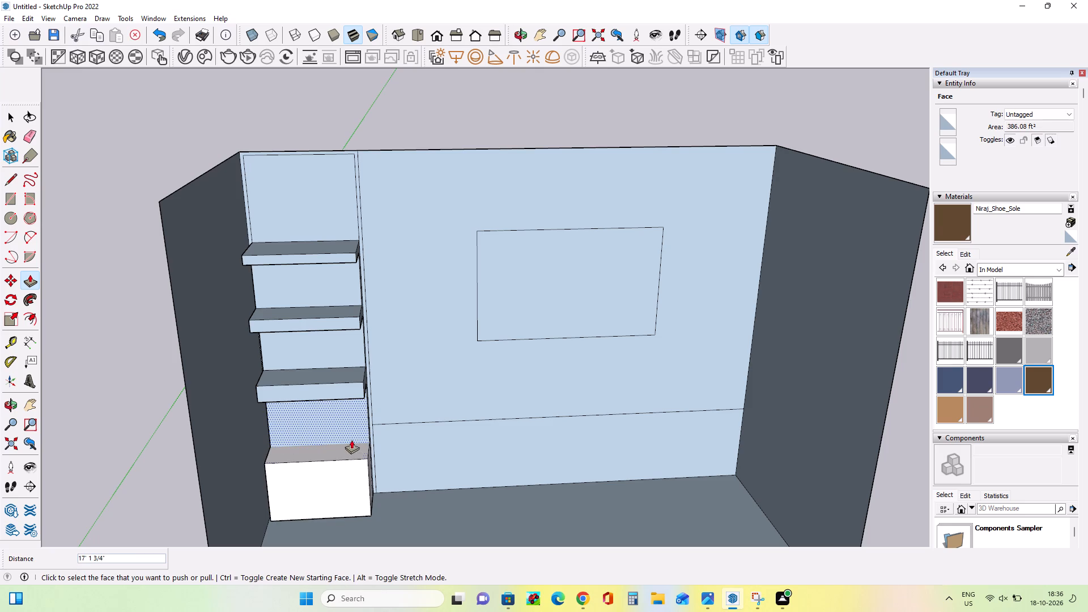
pyautogui.click(351, 450)
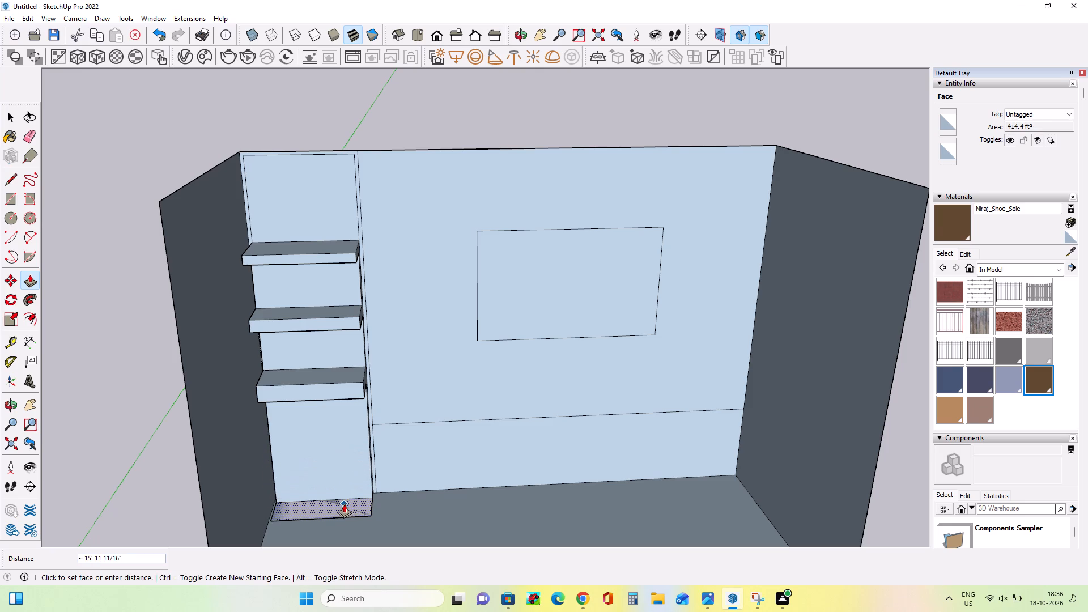
pyautogui.click(346, 494)
# Push/Pull the lowest shelf's top down about 3' 6", extend its underside downward, and push its top down about 3' 10".
pyautogui.moveTo(292, 382); pyautogui.dragTo(329, 342, button='middle')
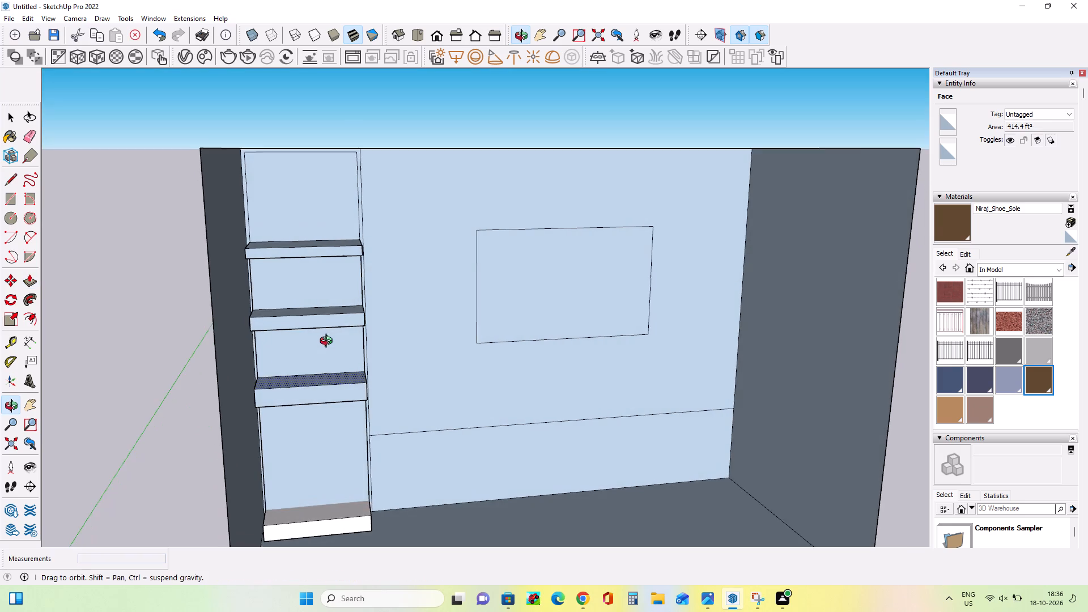
pyautogui.moveTo(329, 342); pyautogui.dragTo(326, 348, button='middle')
pyautogui.click(328, 380)
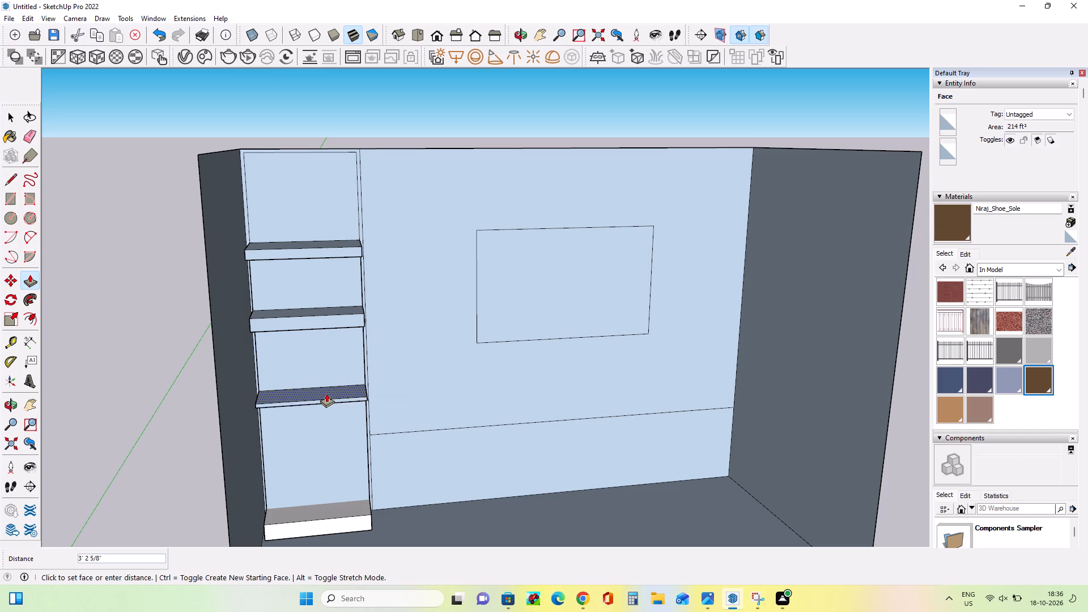
pyautogui.click(328, 394)
pyautogui.moveTo(352, 411); pyautogui.dragTo(339, 271, button='middle')
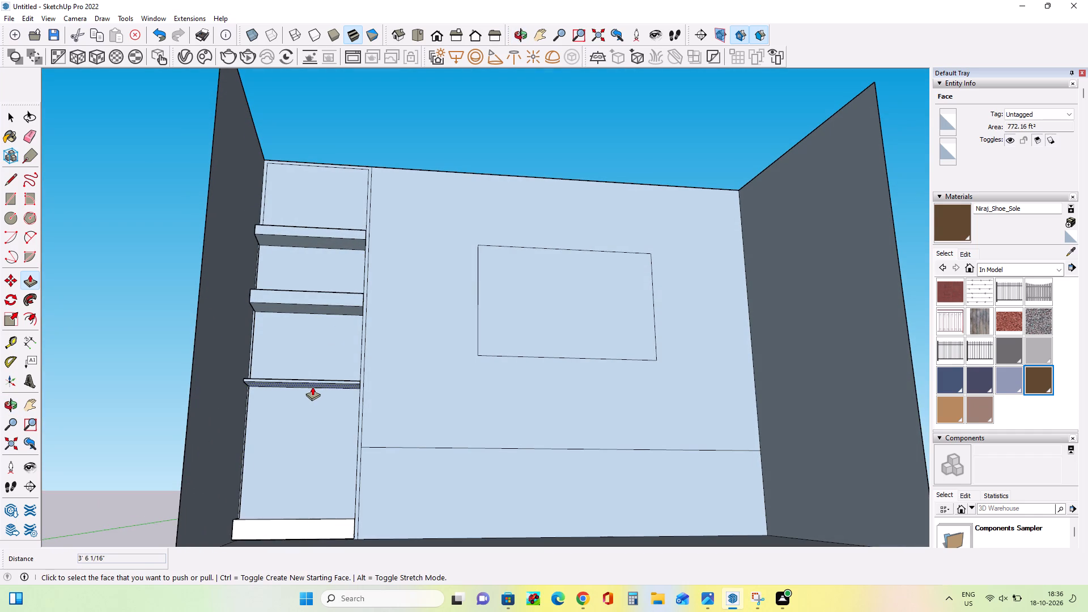
pyautogui.click(312, 386)
pyautogui.click(313, 413)
pyautogui.moveTo(377, 331); pyautogui.dragTo(362, 465, button='middle')
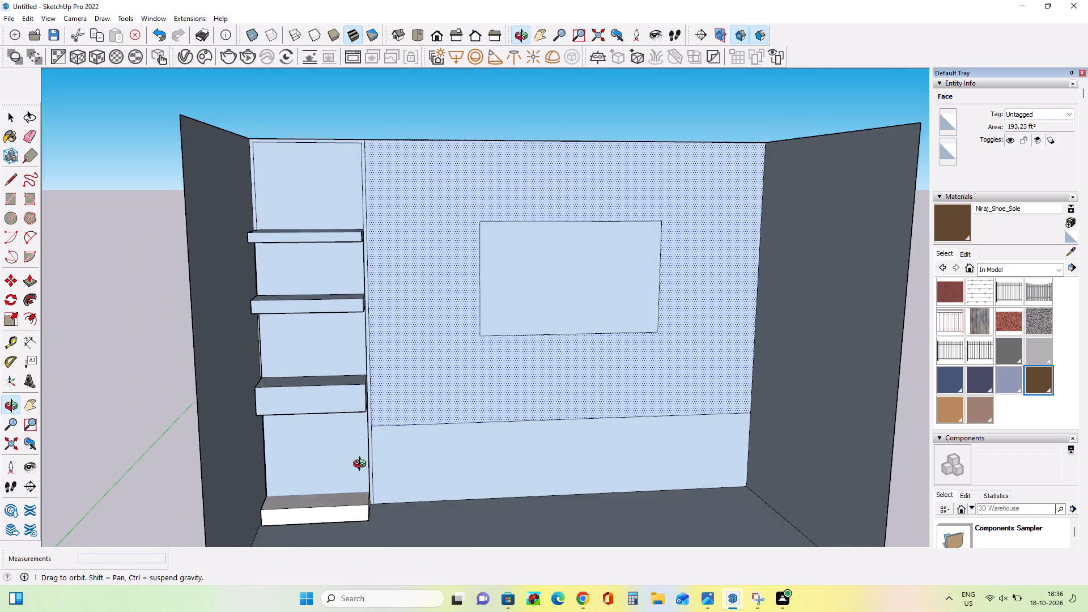
pyautogui.moveTo(362, 465); pyautogui.dragTo(362, 469, button='middle')
pyautogui.click(301, 381)
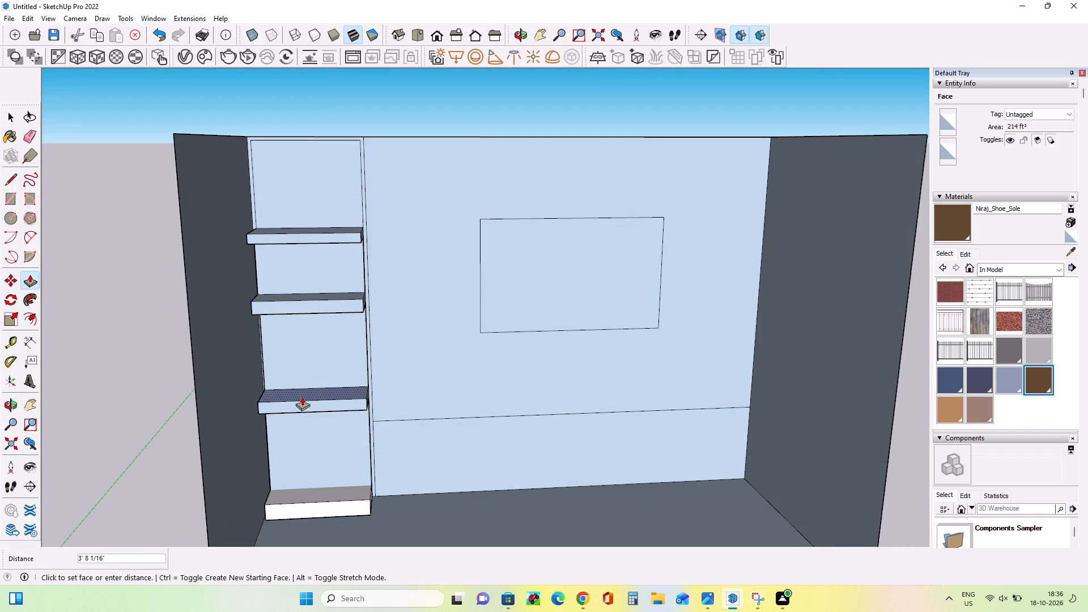
pyautogui.click(302, 397)
# Push/Pull the middle shelf's top down about 1' 7", its underside down about 6', and its top down about 6' 1".
pyautogui.moveTo(316, 278); pyautogui.dragTo(326, 312, button='middle')
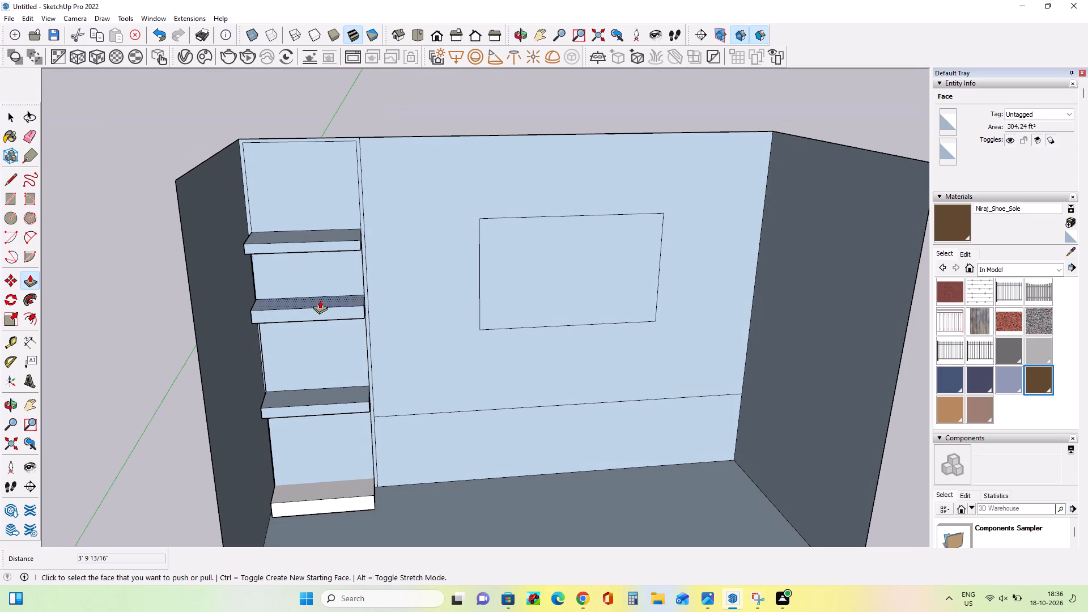
pyautogui.click(320, 300)
pyautogui.click(320, 307)
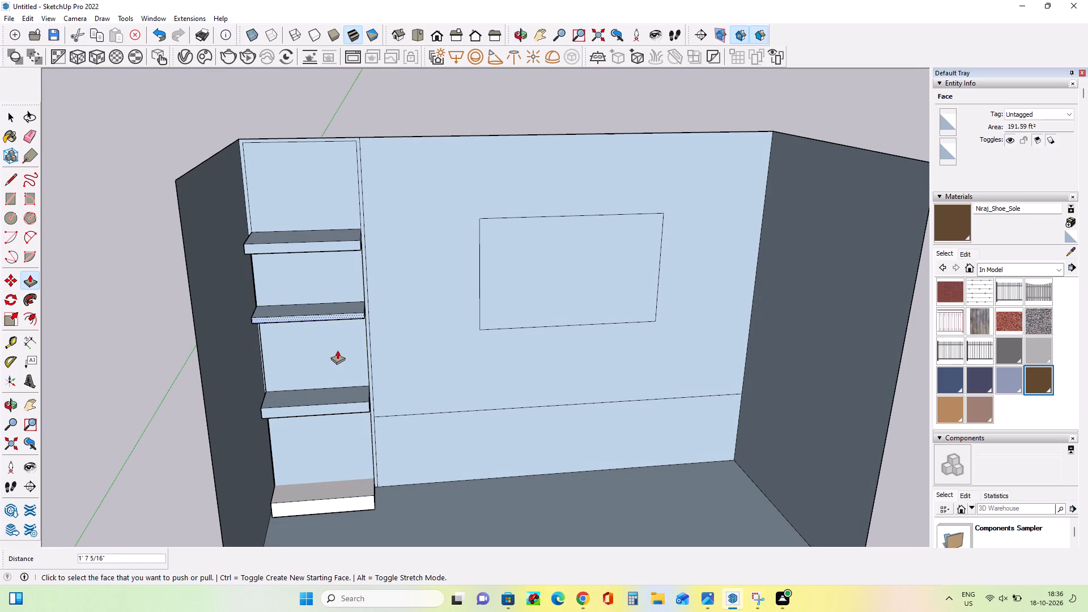
pyautogui.moveTo(346, 272); pyautogui.dragTo(364, 132, button='middle')
pyautogui.click(320, 295)
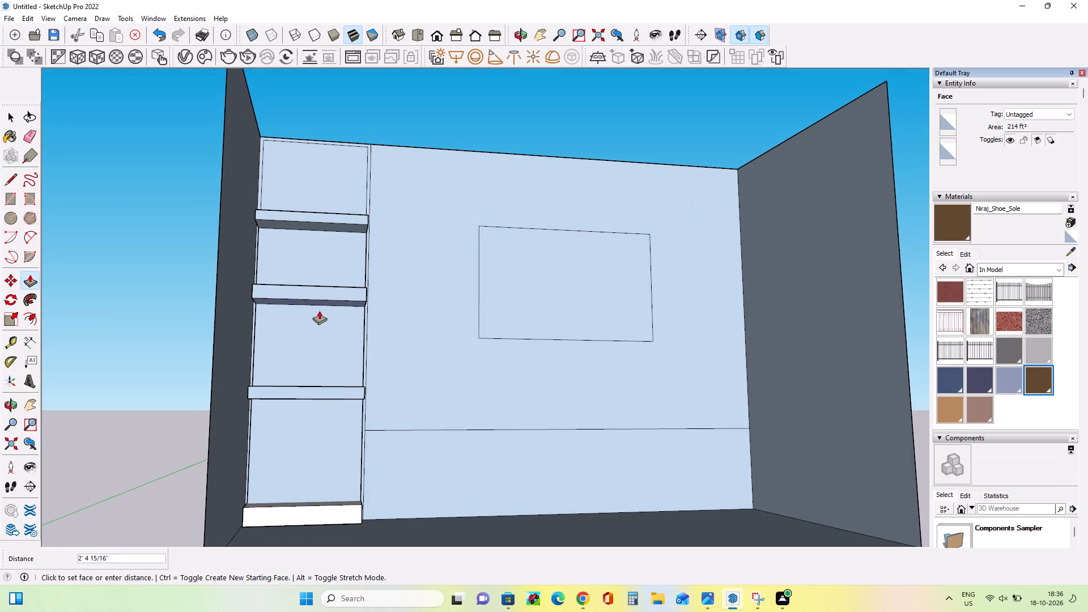
pyautogui.click(317, 322)
pyautogui.moveTo(382, 267); pyautogui.dragTo(351, 423, button='middle')
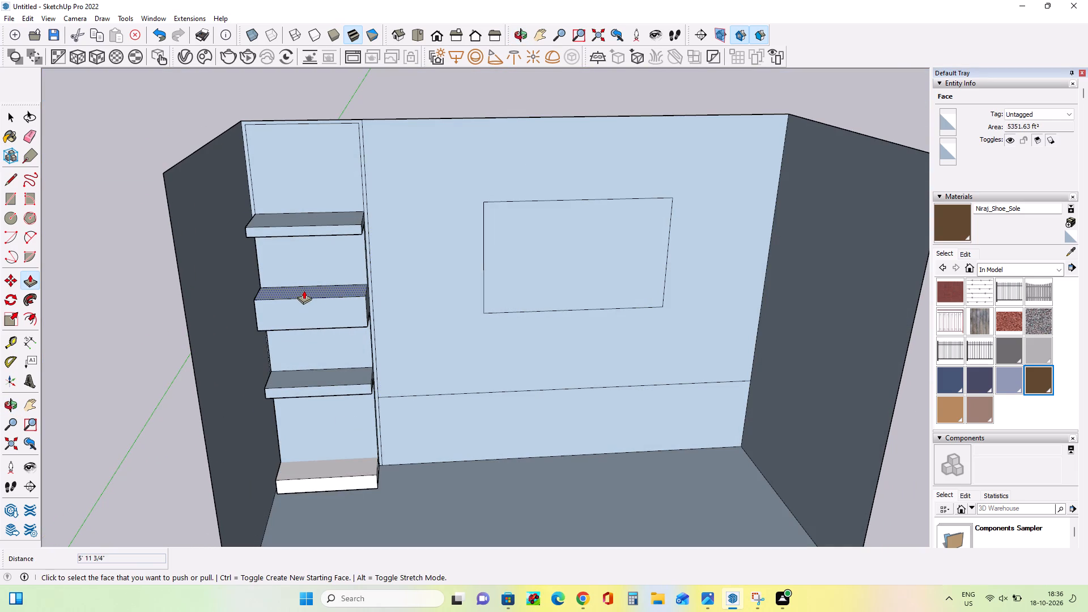
pyautogui.click(304, 290)
pyautogui.click(307, 315)
# Push/Pull the middle shelf's top up about 2' 4" and its underside up about 2' 6".
pyautogui.moveTo(356, 303); pyautogui.dragTo(359, 294, button='middle')
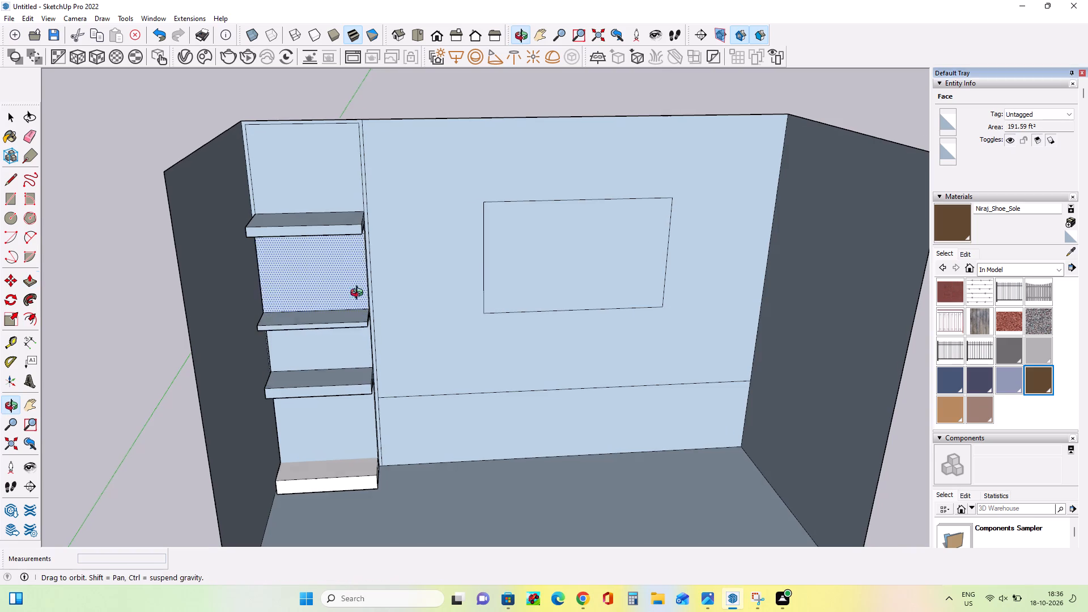
pyautogui.moveTo(359, 294); pyautogui.dragTo(383, 217, button='middle')
pyautogui.moveTo(388, 271); pyautogui.dragTo(309, 288, button='middle')
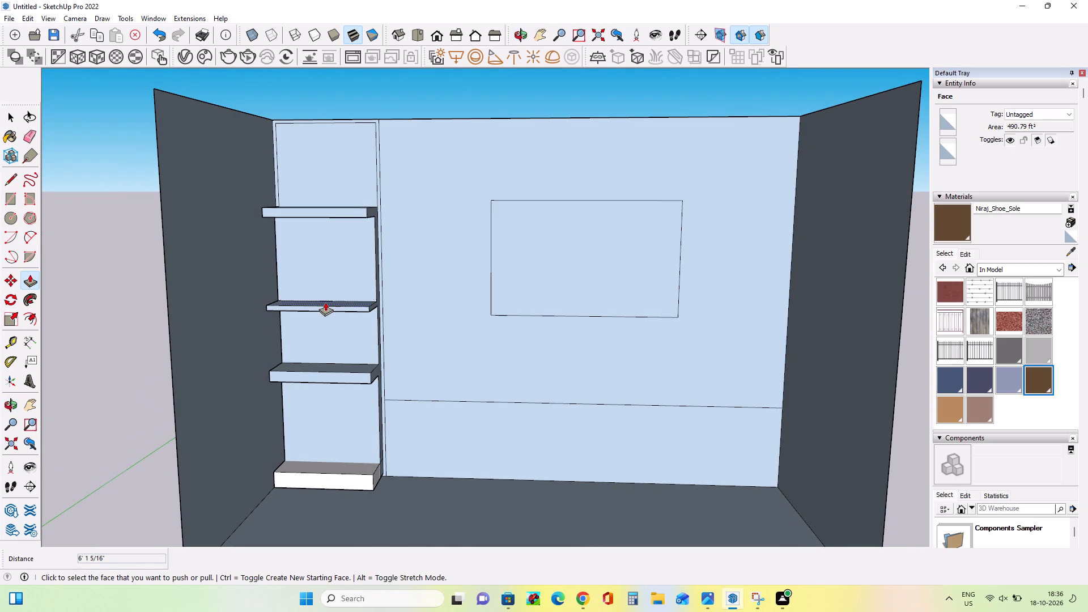
pyautogui.click(325, 303)
pyautogui.click(328, 293)
pyautogui.moveTo(382, 341); pyautogui.dragTo(415, 185, button='middle')
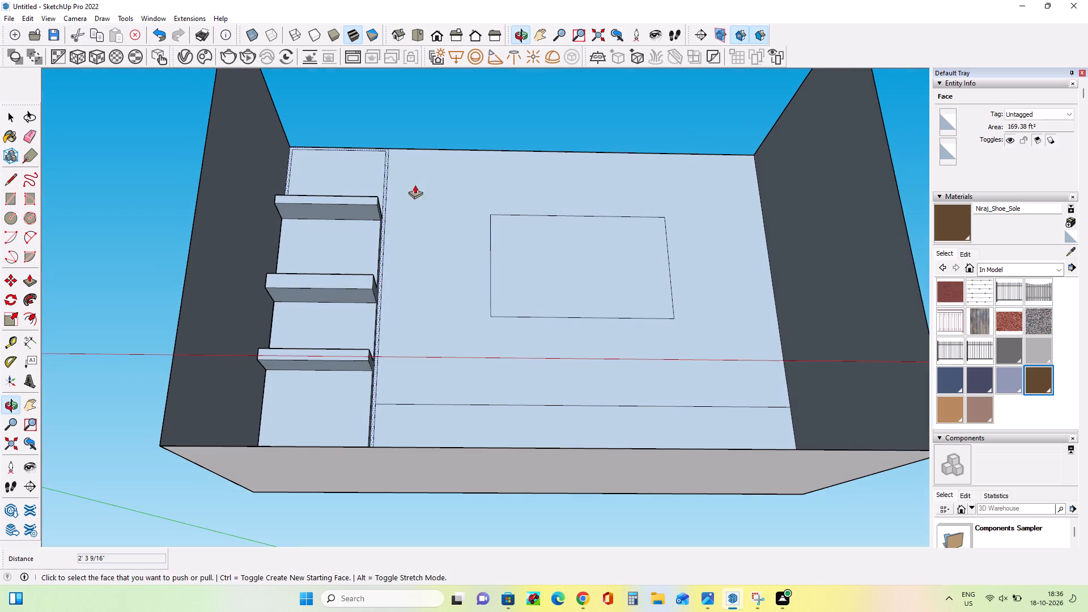
pyautogui.click(349, 300)
pyautogui.click(351, 290)
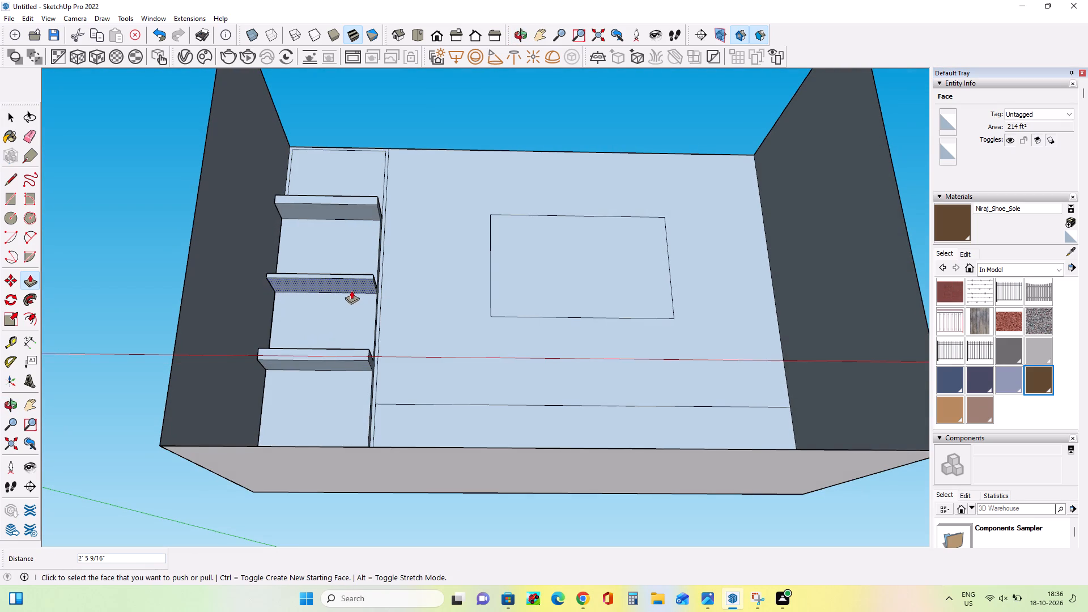
# Offset the low strip's outline on the back wall inward by about 11" to form a narrow border.
pyautogui.moveTo(360, 246); pyautogui.dragTo(368, 428, button='middle')
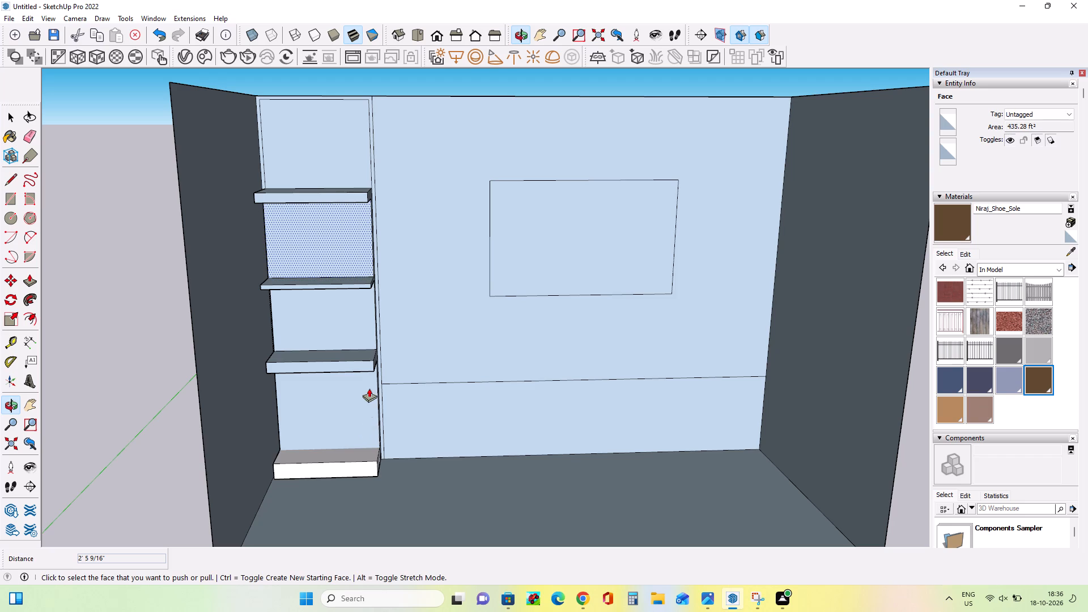
pyautogui.click(28, 316)
pyautogui.click(527, 447)
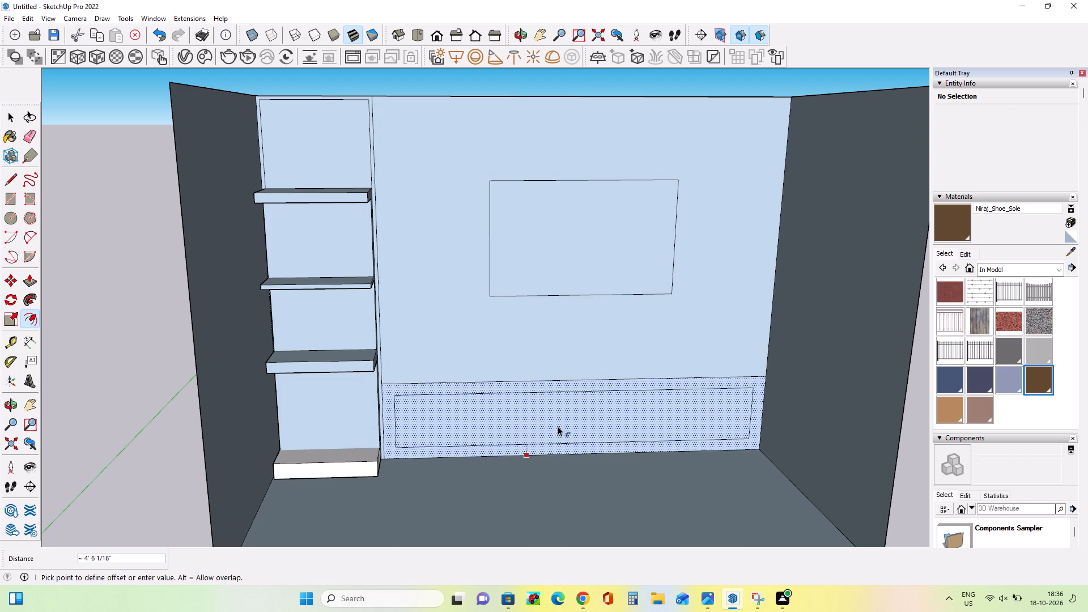
pyautogui.click(563, 451)
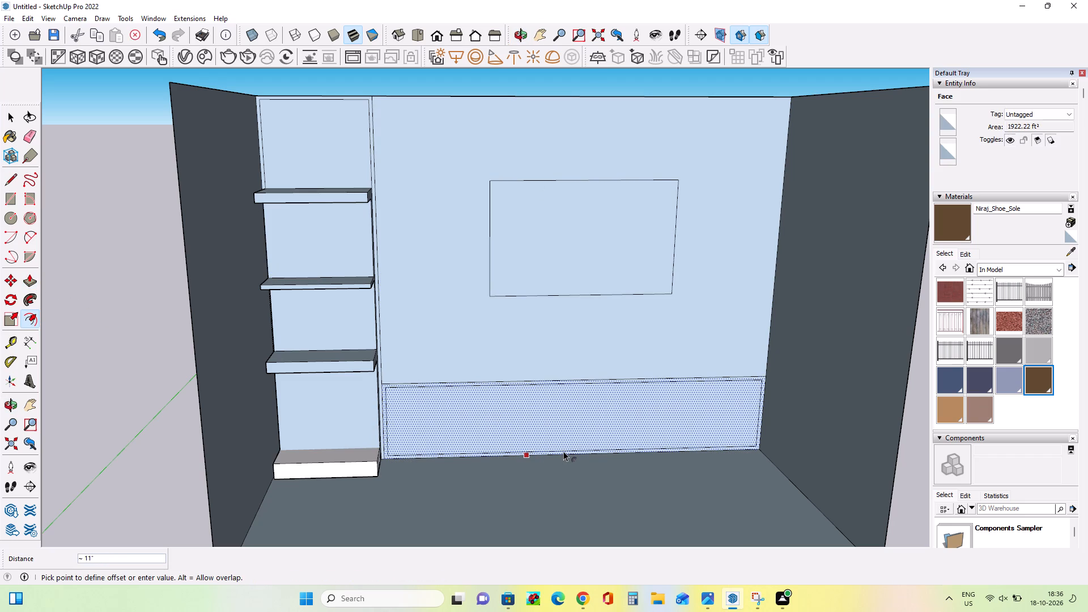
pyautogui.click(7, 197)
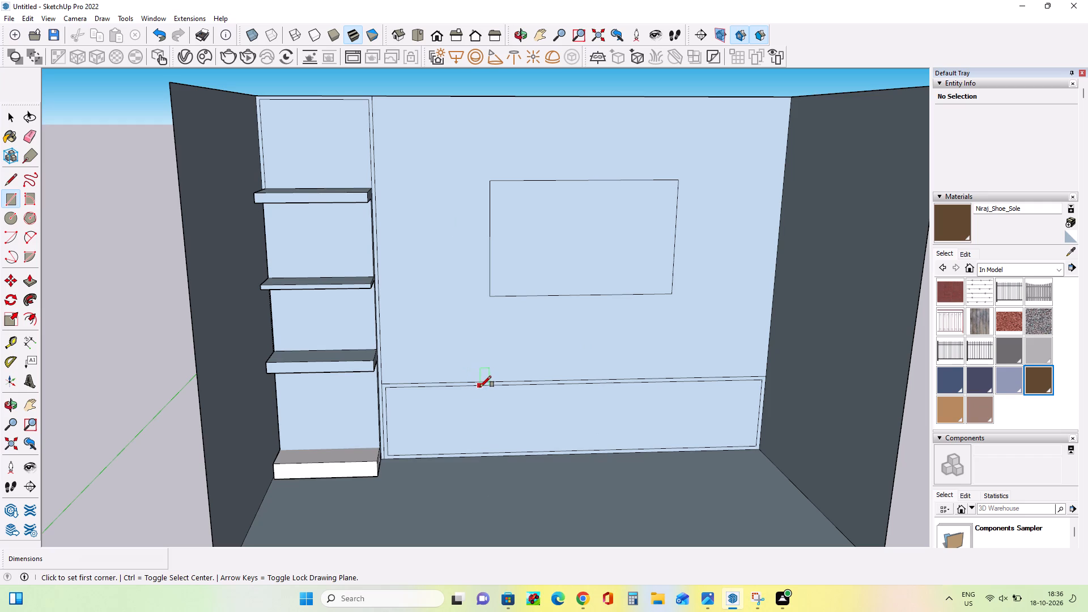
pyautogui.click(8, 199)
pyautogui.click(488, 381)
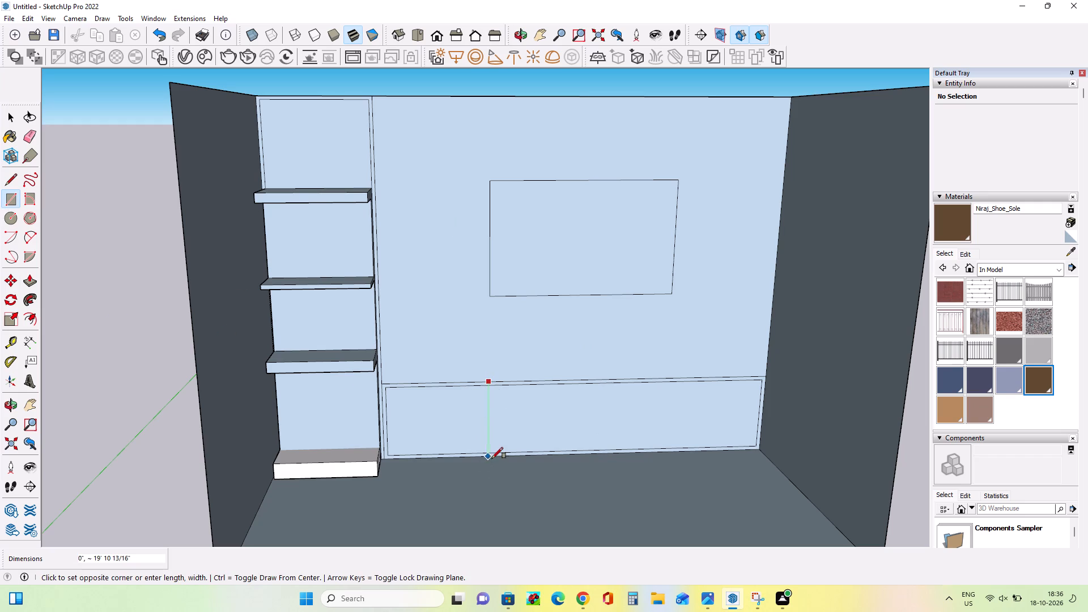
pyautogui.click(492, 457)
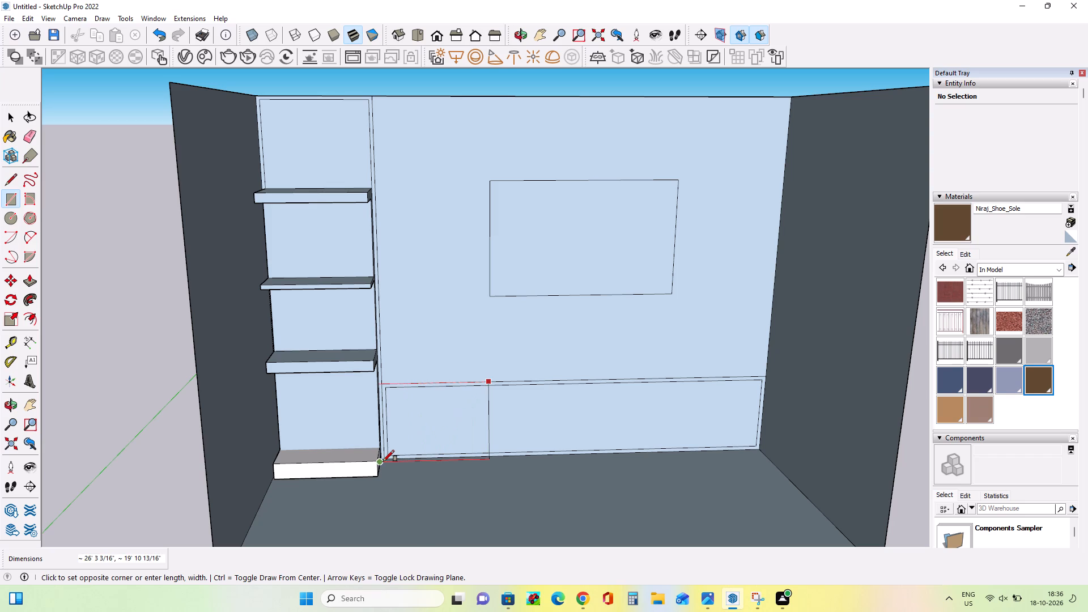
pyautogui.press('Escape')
# Draw two vertical lines about 19' long across the low strip, at its middle and midway along the half nearest the shelving unit.
pyautogui.click(11, 173)
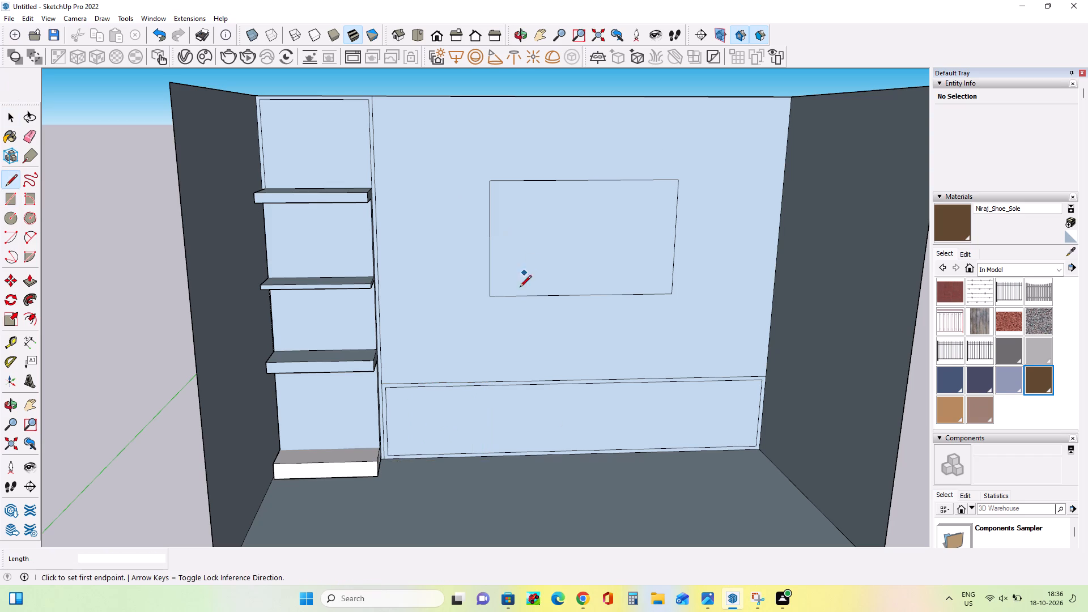
pyautogui.click(576, 384)
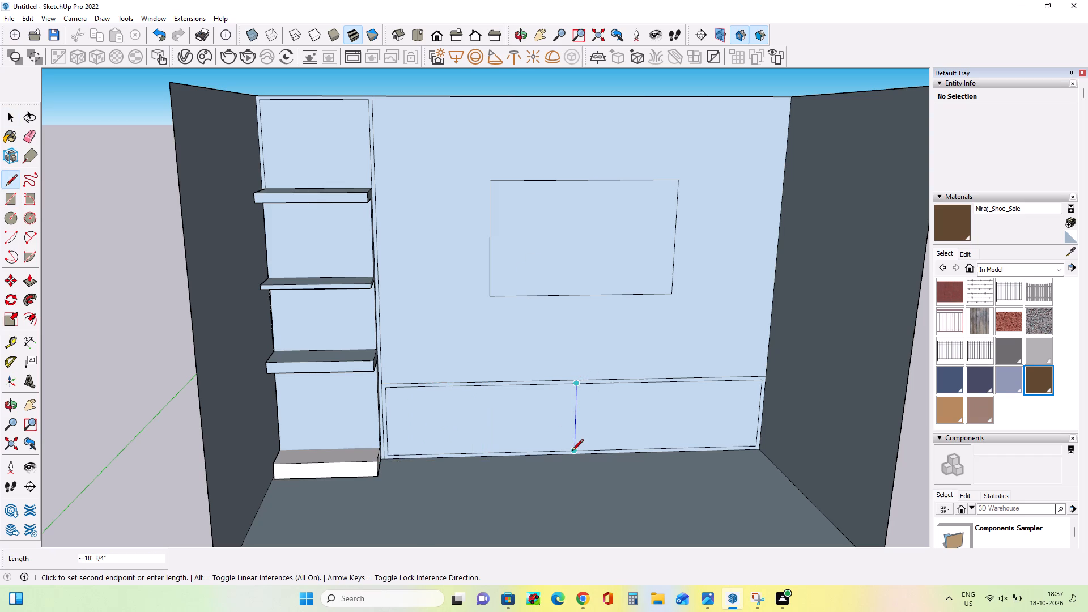
pyautogui.click(572, 454)
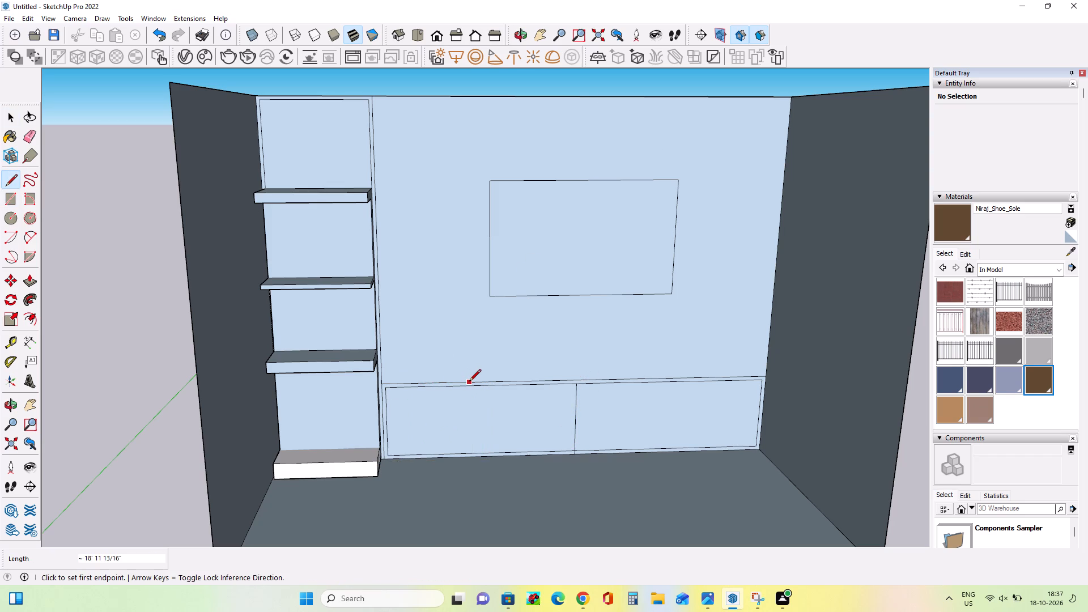
pyautogui.click(479, 382)
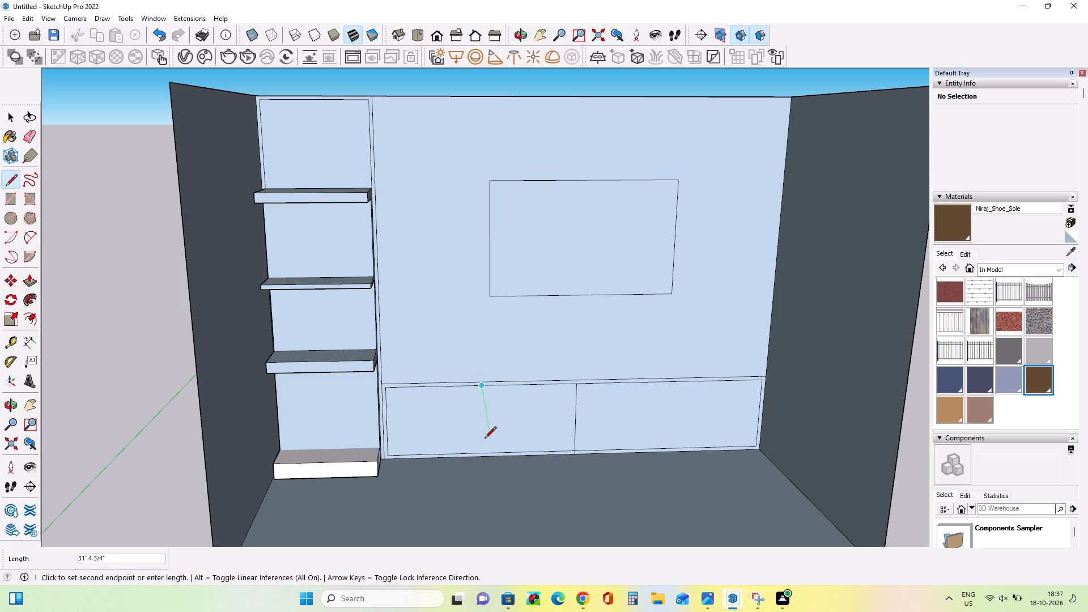
pyautogui.click(482, 463)
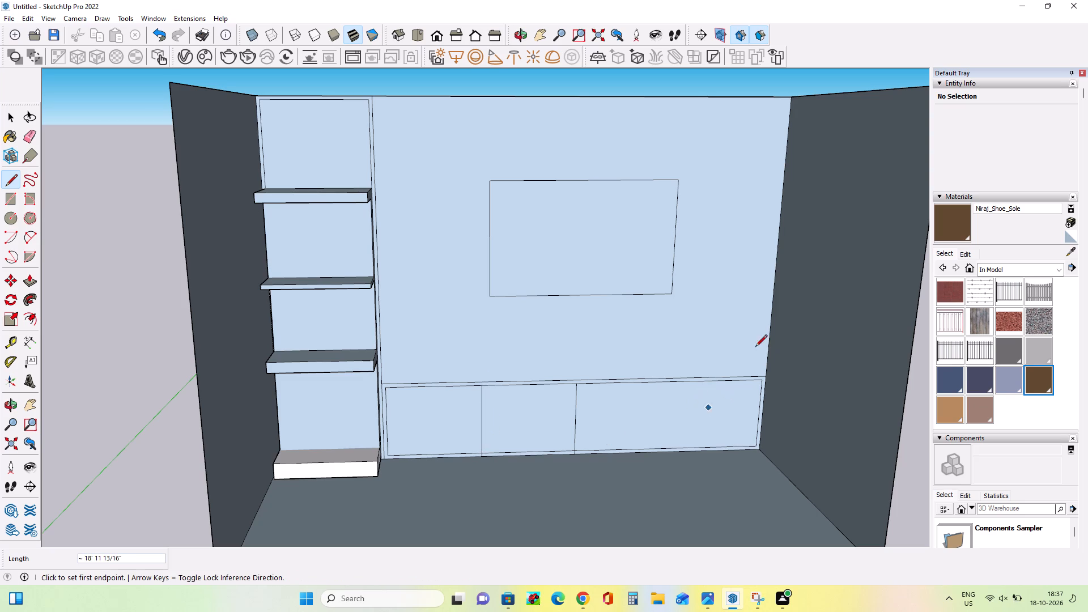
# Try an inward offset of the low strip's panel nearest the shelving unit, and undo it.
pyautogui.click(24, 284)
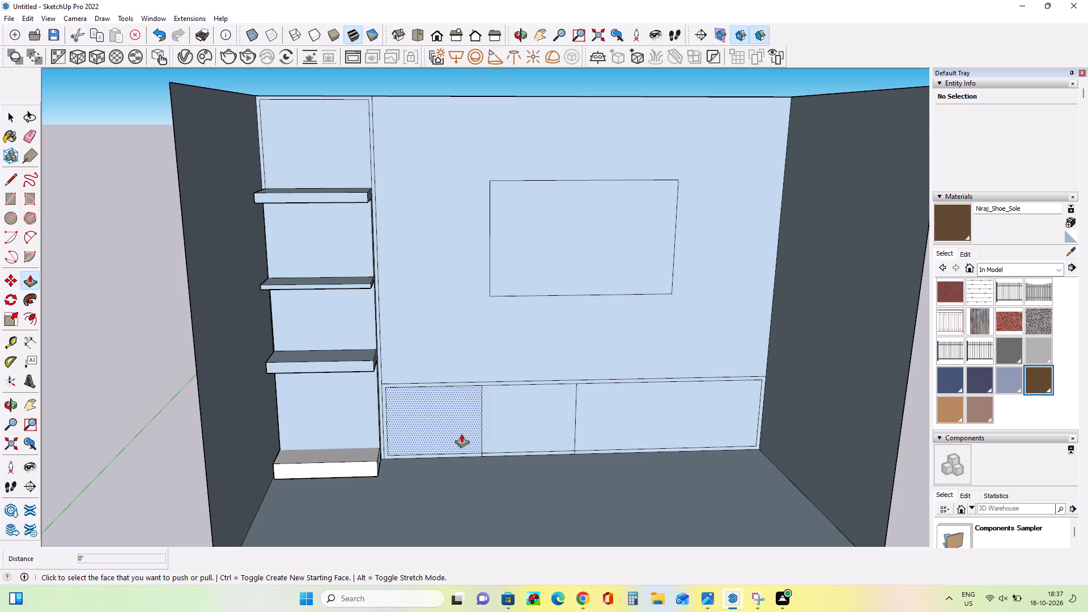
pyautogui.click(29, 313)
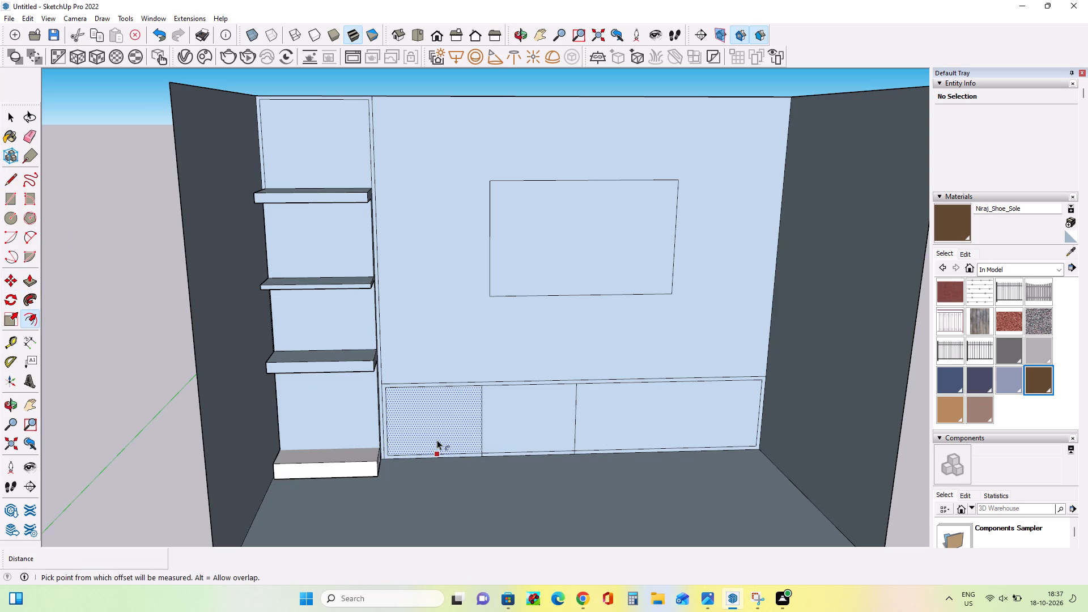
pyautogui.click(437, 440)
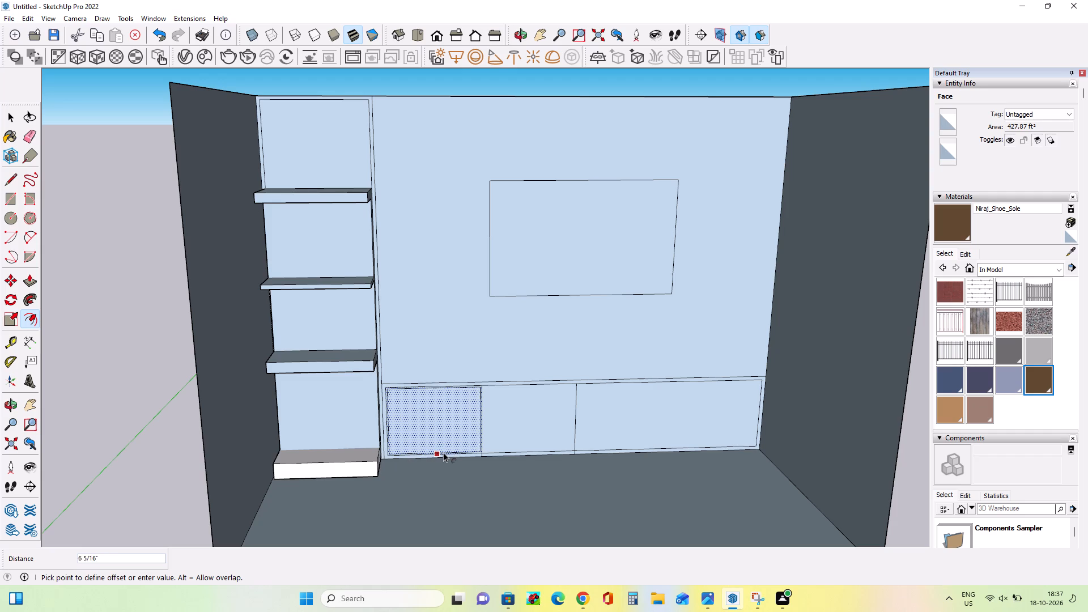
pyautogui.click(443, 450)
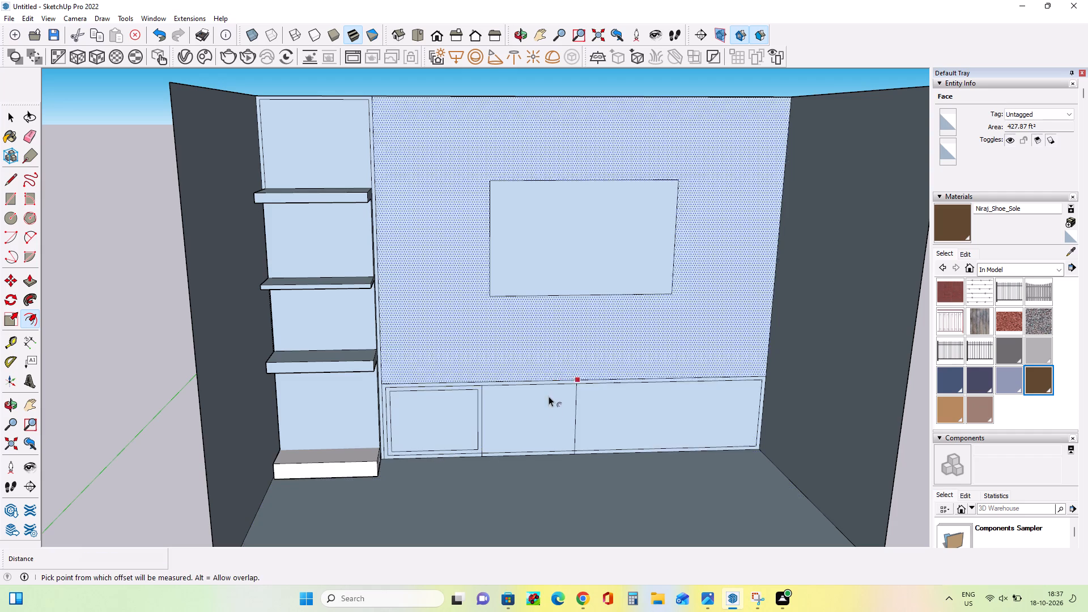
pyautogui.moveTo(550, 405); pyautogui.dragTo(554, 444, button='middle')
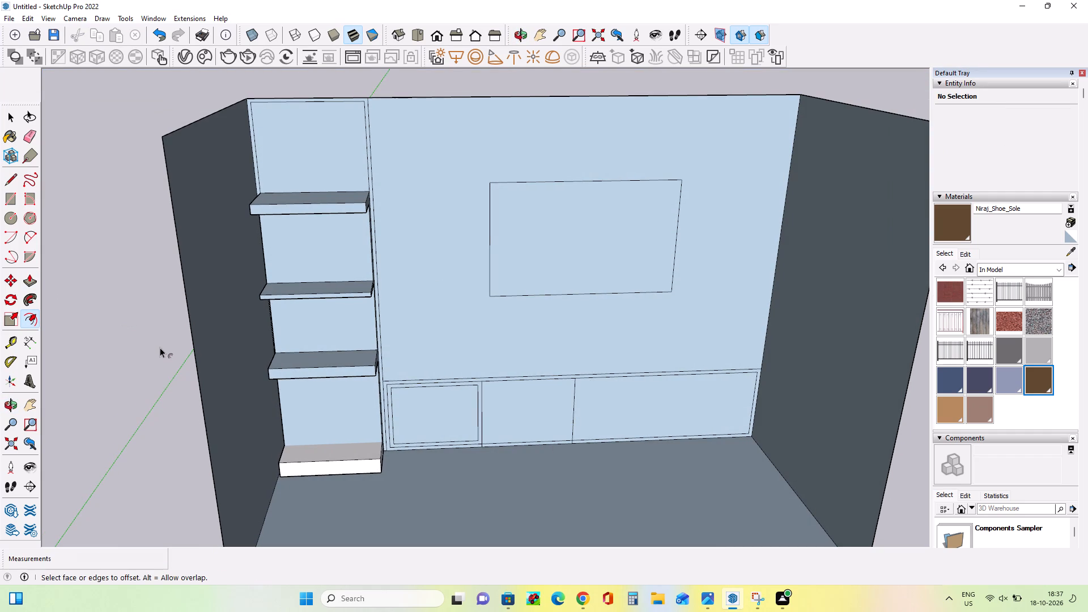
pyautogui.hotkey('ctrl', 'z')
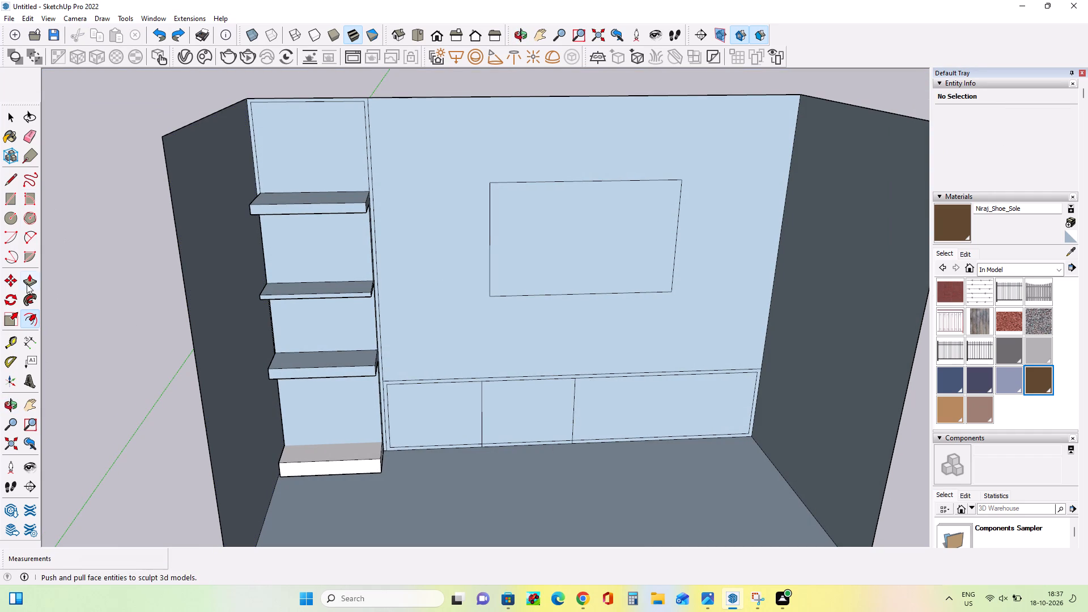
# Push/Pull the low strip's panel nearest the shelving unit out about 5' 7", and about 3' 4" further.
pyautogui.click(27, 283)
pyautogui.click(436, 430)
pyautogui.click(436, 441)
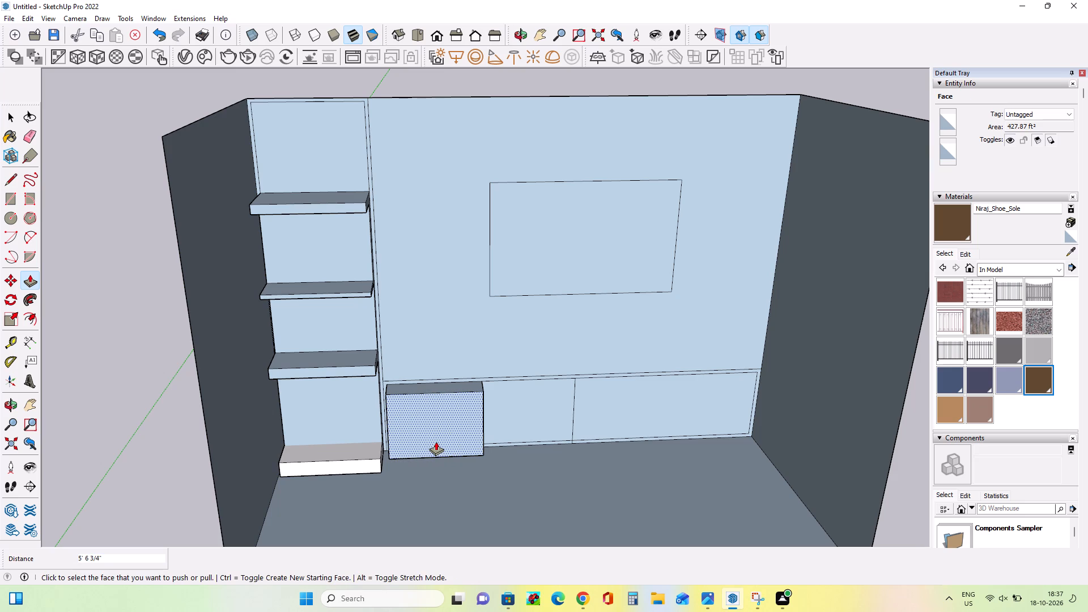
pyautogui.moveTo(568, 427); pyautogui.dragTo(516, 405, button='middle')
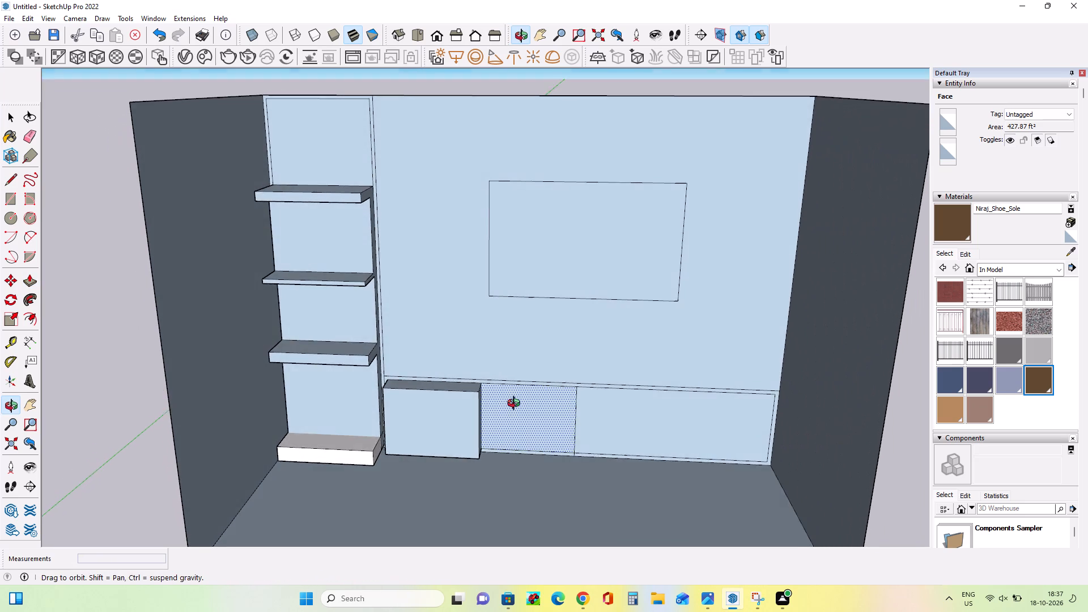
pyautogui.moveTo(516, 405); pyautogui.dragTo(568, 407, button='middle')
pyautogui.click(439, 433)
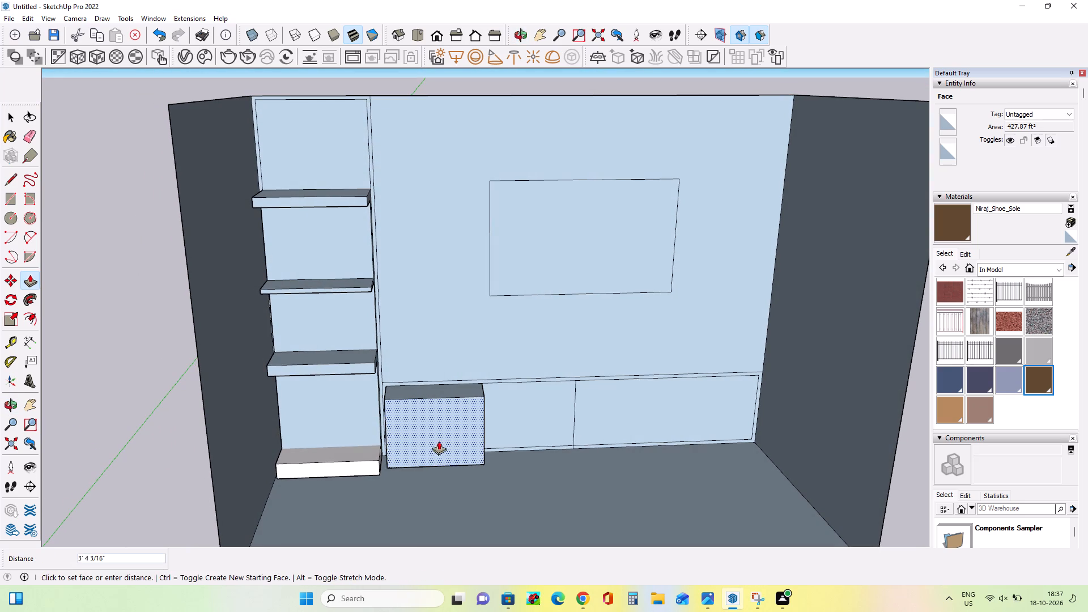
pyautogui.click(439, 442)
# Push/Pull the top of the cabinet box beside the shelving unit down about 4' 9".
pyautogui.moveTo(529, 384); pyautogui.dragTo(534, 458, button='middle')
pyautogui.click(436, 393)
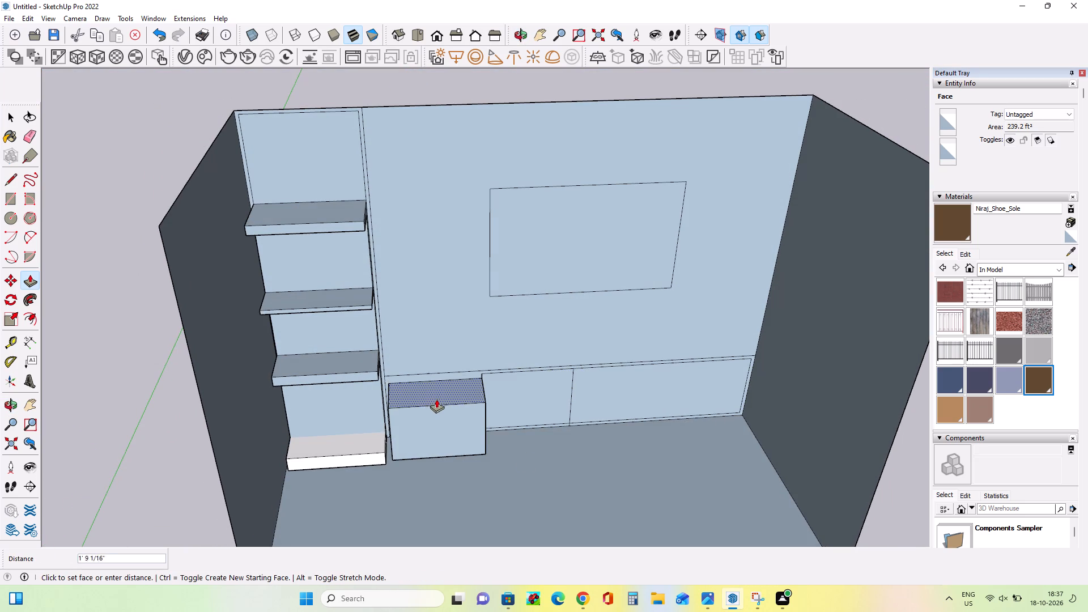
pyautogui.click(437, 408)
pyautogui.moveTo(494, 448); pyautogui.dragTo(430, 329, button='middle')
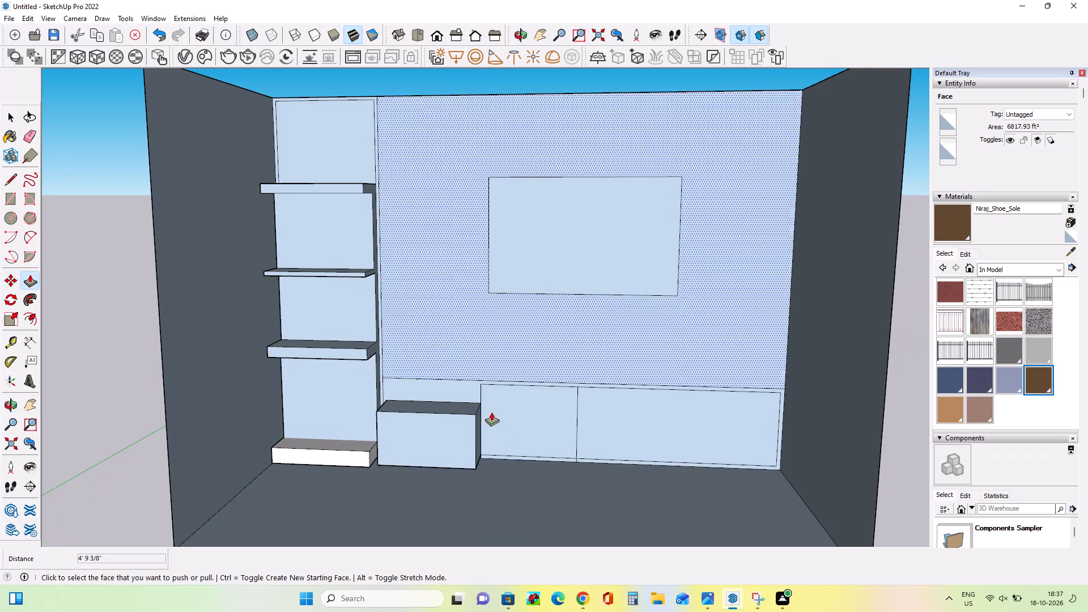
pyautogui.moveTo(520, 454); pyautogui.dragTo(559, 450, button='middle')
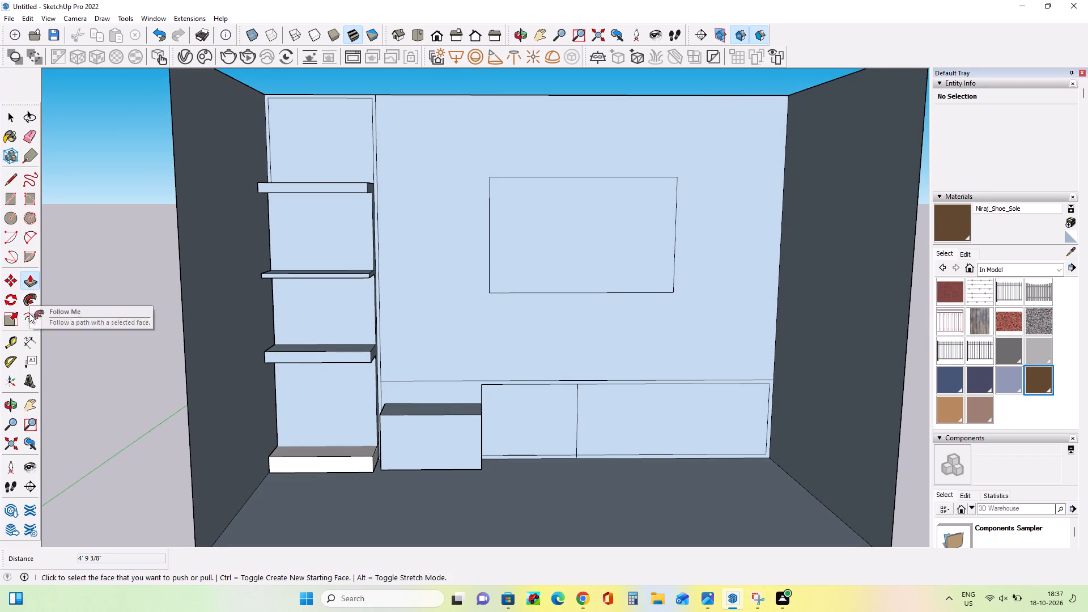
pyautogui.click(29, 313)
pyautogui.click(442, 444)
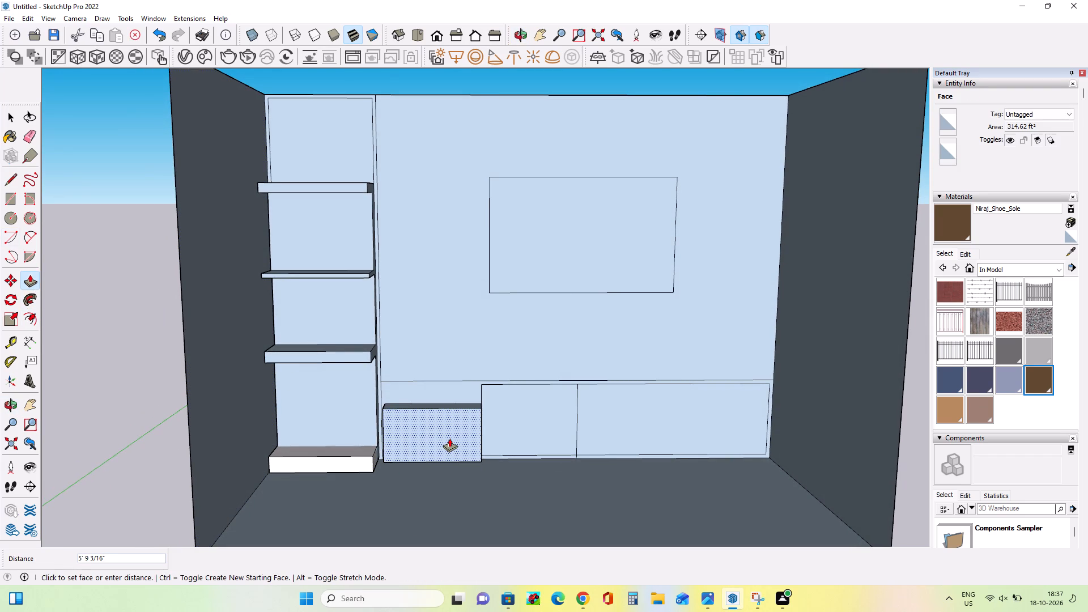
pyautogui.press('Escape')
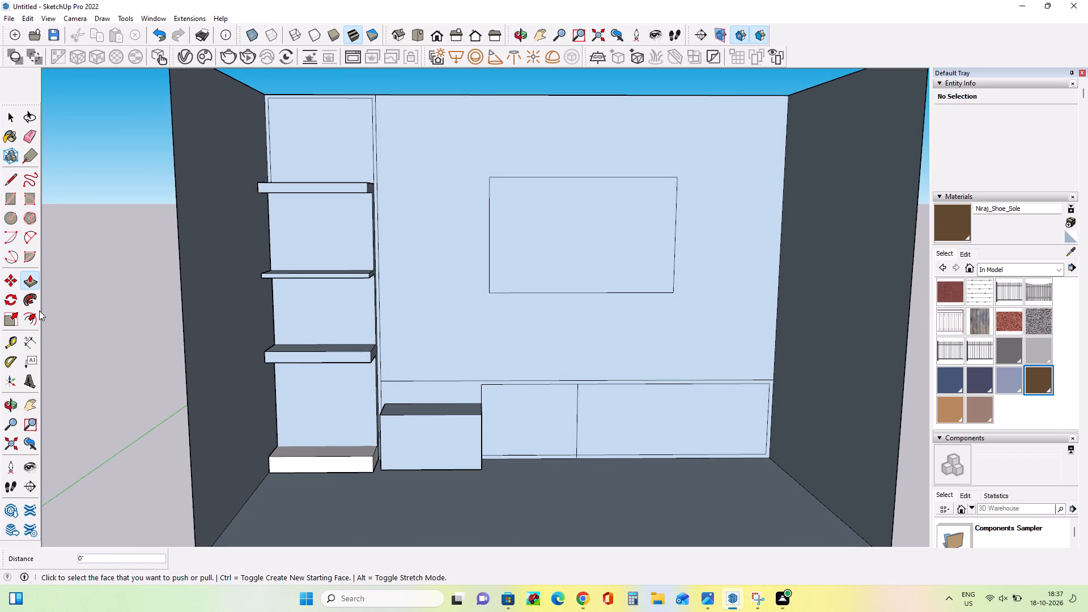
# Offset the outline of the cabinet box's front face inward to form a narrow border.
pyautogui.click(29, 312)
pyautogui.click(414, 426)
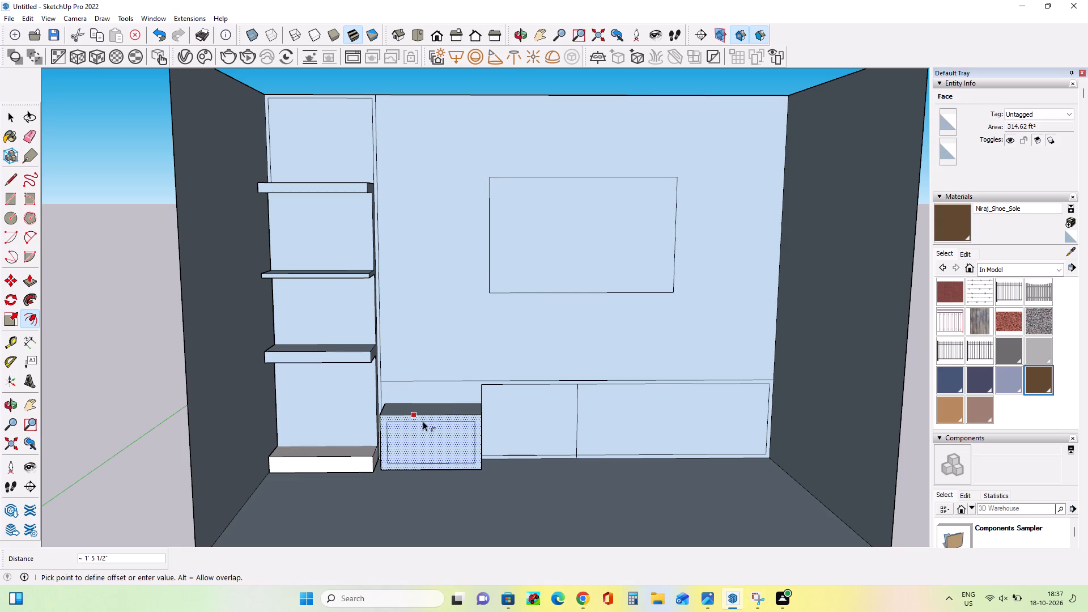
pyautogui.click(424, 418)
pyautogui.scroll(6, 373, 423)
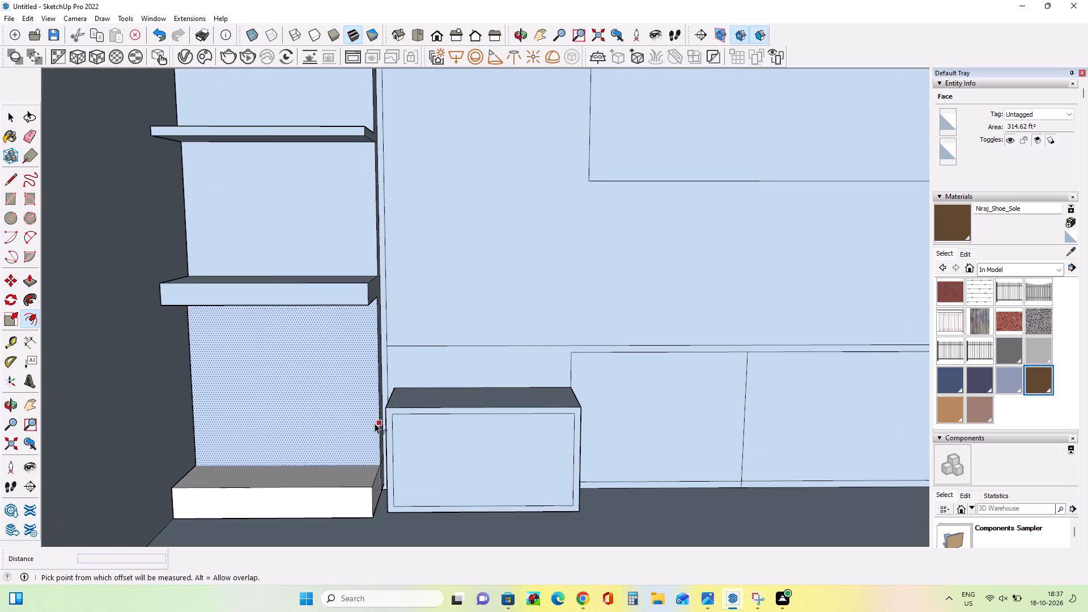
# Push/Pull the side wall next to the shelving unit by about 1'.
pyautogui.click(33, 284)
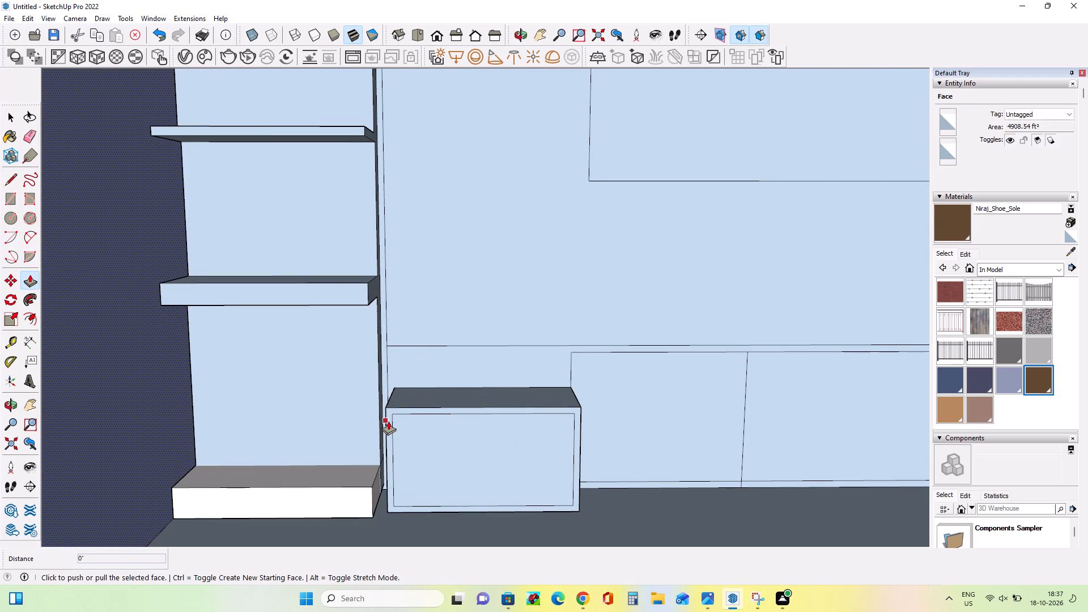
pyautogui.scroll(5, 409, 403)
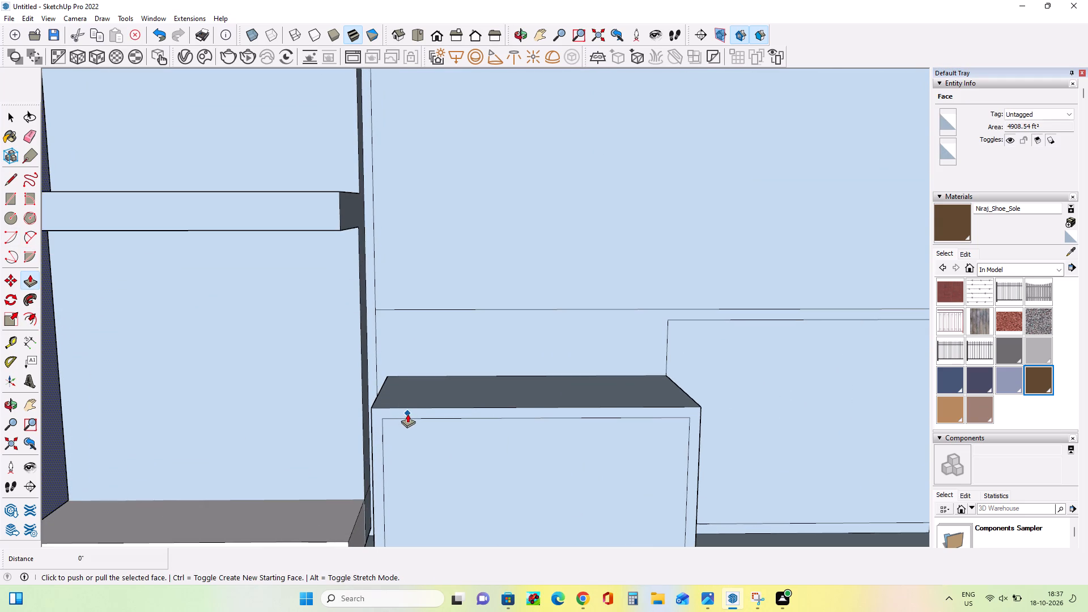
pyautogui.click(407, 411)
pyautogui.click(393, 414)
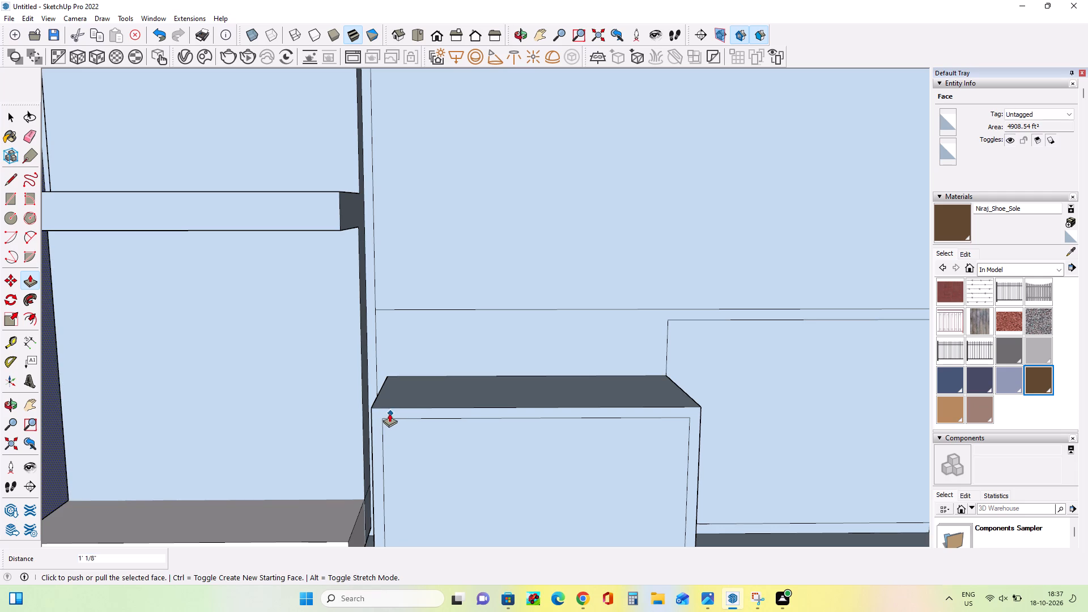
pyautogui.press('Escape')
# Push/Pull the narrow border on the cabinet box's front face out about 9" to form a raised frame.
pyautogui.click(12, 114)
pyautogui.click(415, 414)
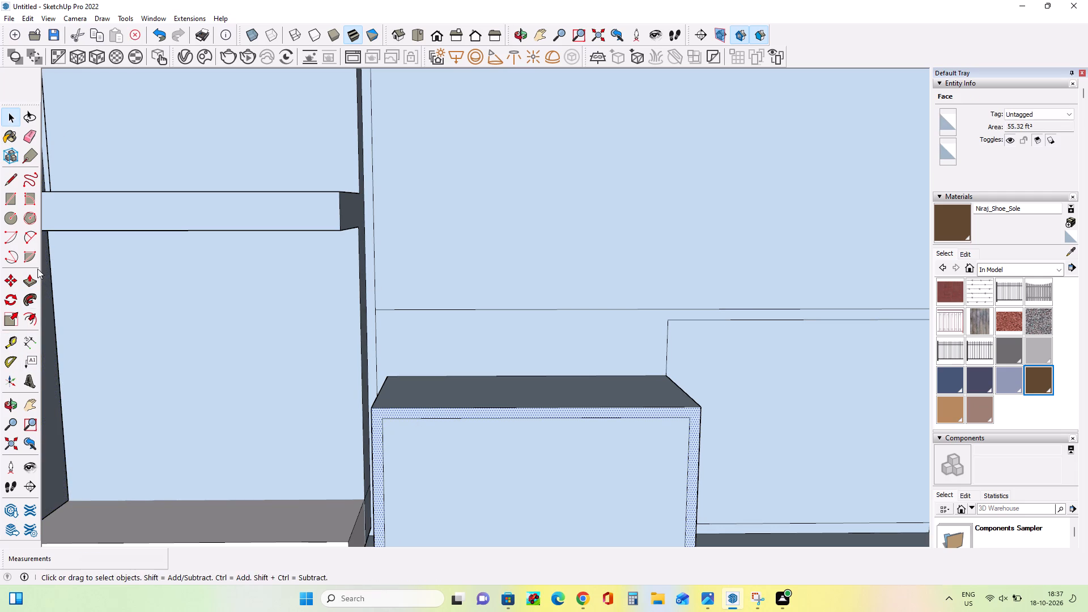
pyautogui.click(31, 285)
pyautogui.click(377, 430)
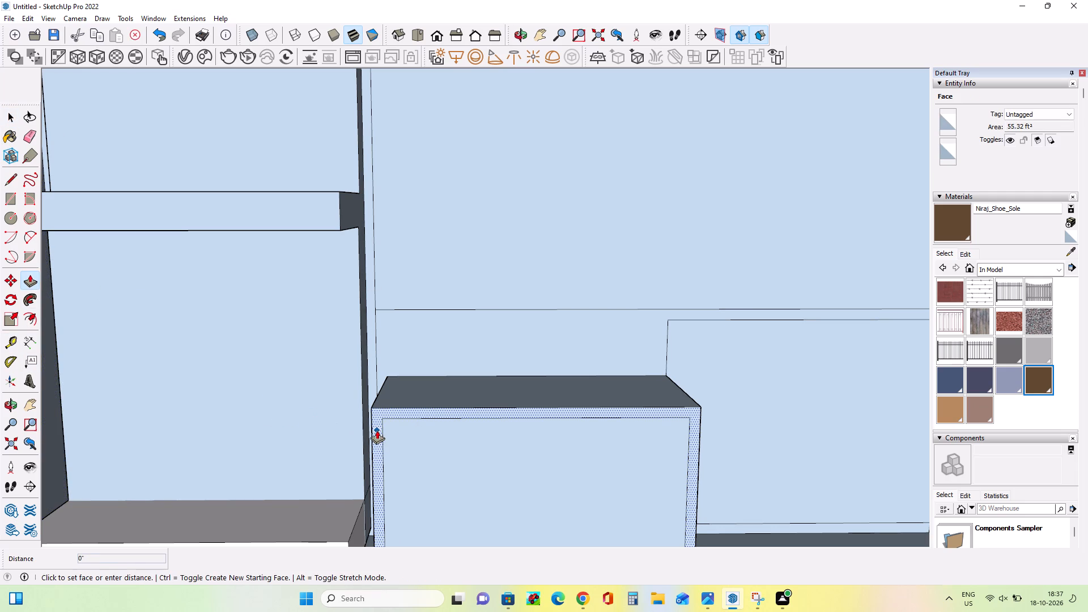
pyautogui.click(376, 433)
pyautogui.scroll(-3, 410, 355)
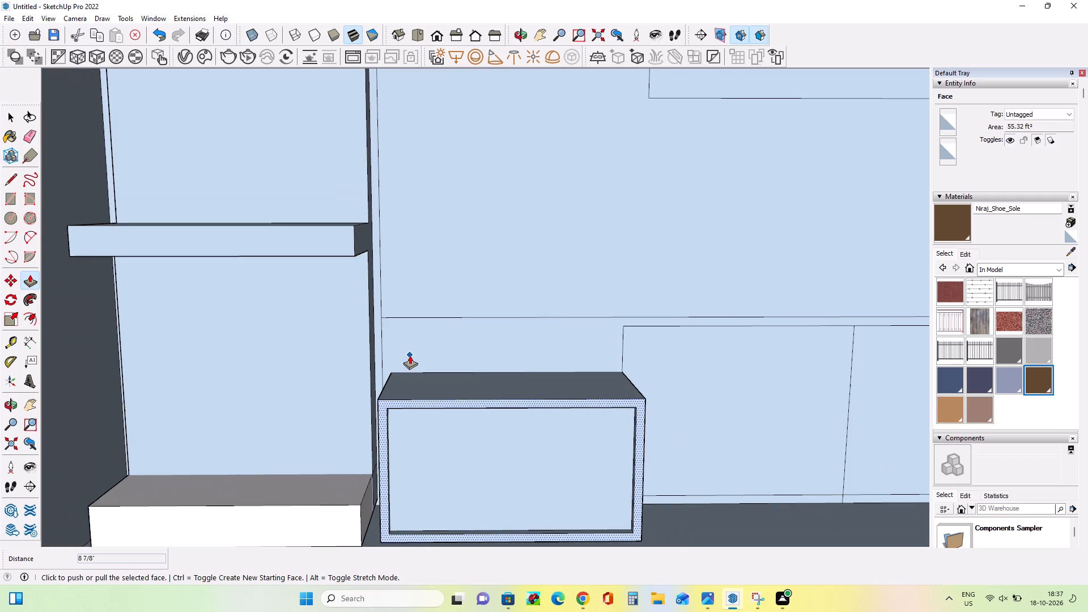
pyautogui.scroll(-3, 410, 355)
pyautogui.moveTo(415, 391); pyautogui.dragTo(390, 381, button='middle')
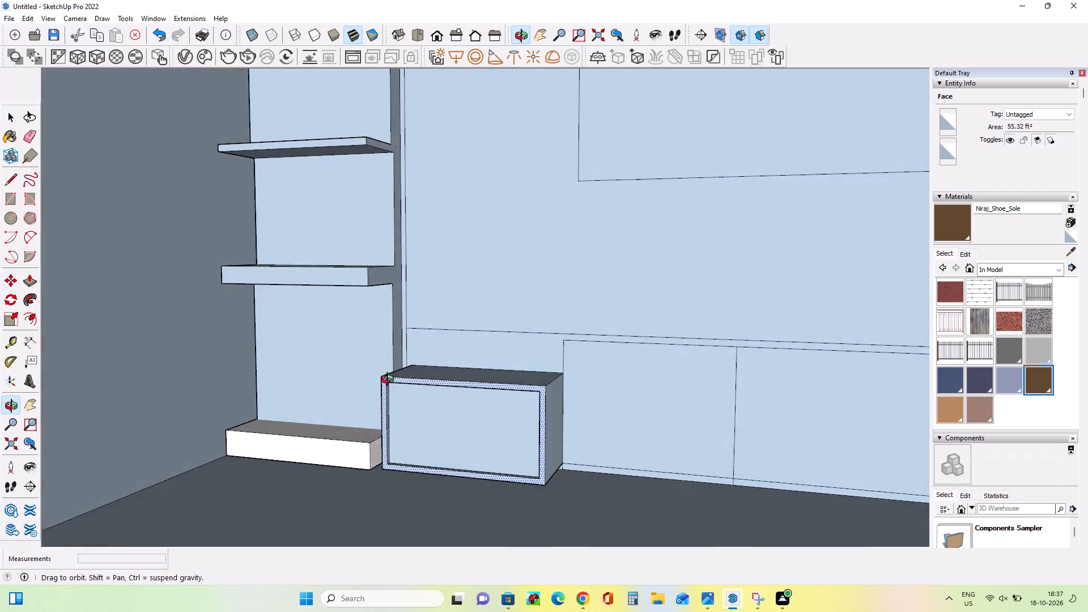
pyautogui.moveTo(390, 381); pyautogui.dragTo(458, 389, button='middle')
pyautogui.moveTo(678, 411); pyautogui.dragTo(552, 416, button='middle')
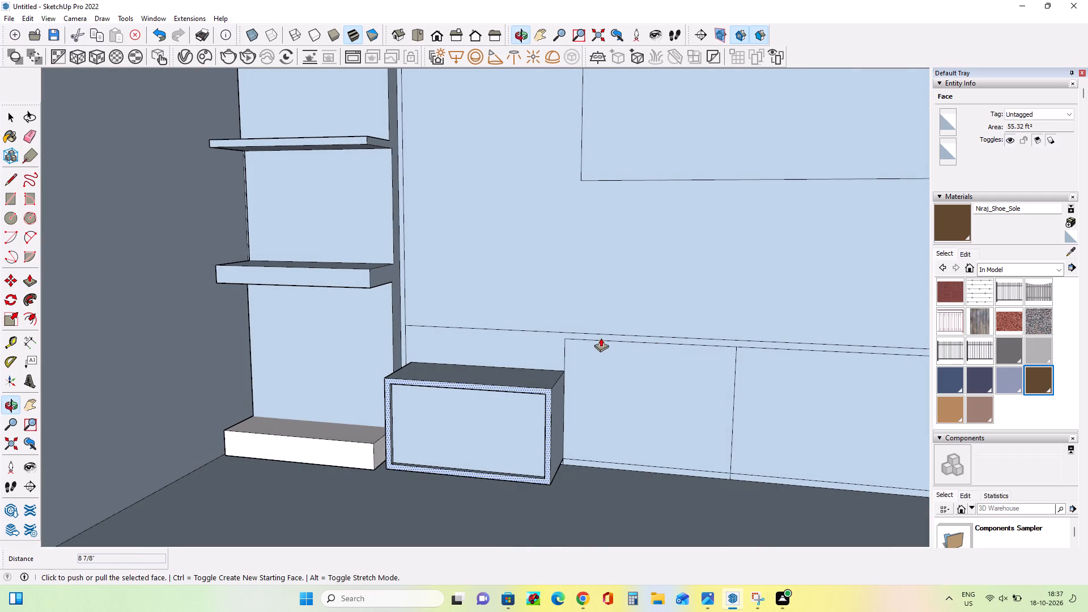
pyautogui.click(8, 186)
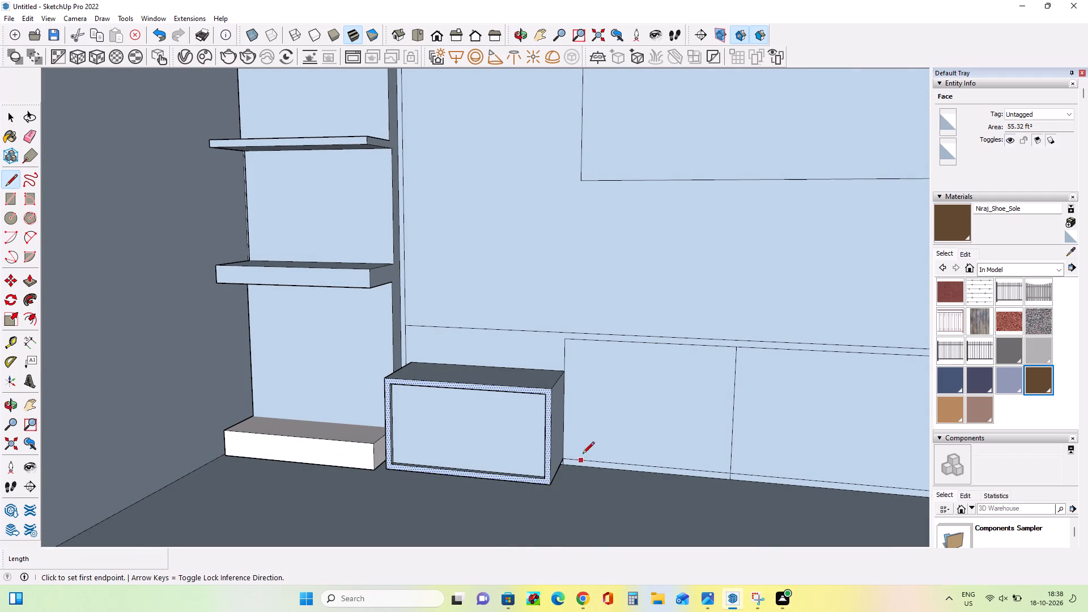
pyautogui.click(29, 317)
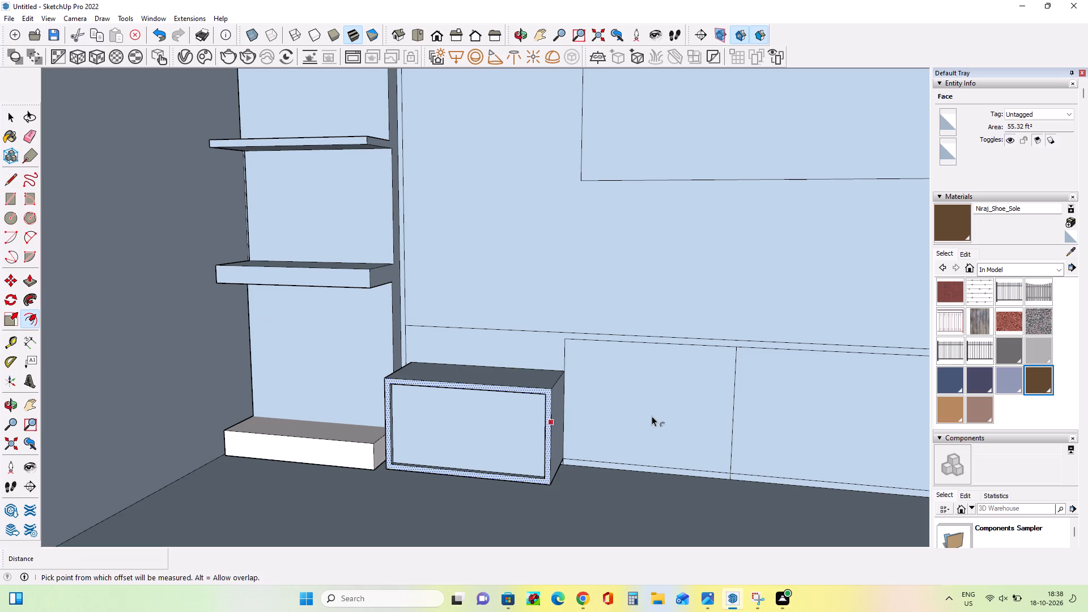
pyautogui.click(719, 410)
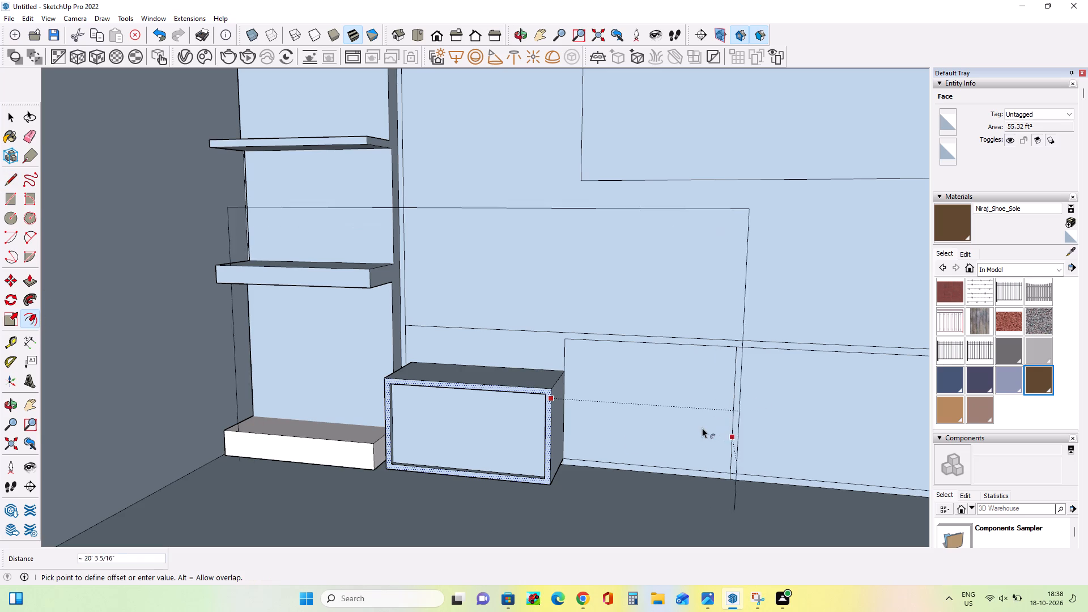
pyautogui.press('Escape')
# Offset the outline of the low strip's panel next to the cabinet box inward to form a narrow border.
pyautogui.click(12, 112)
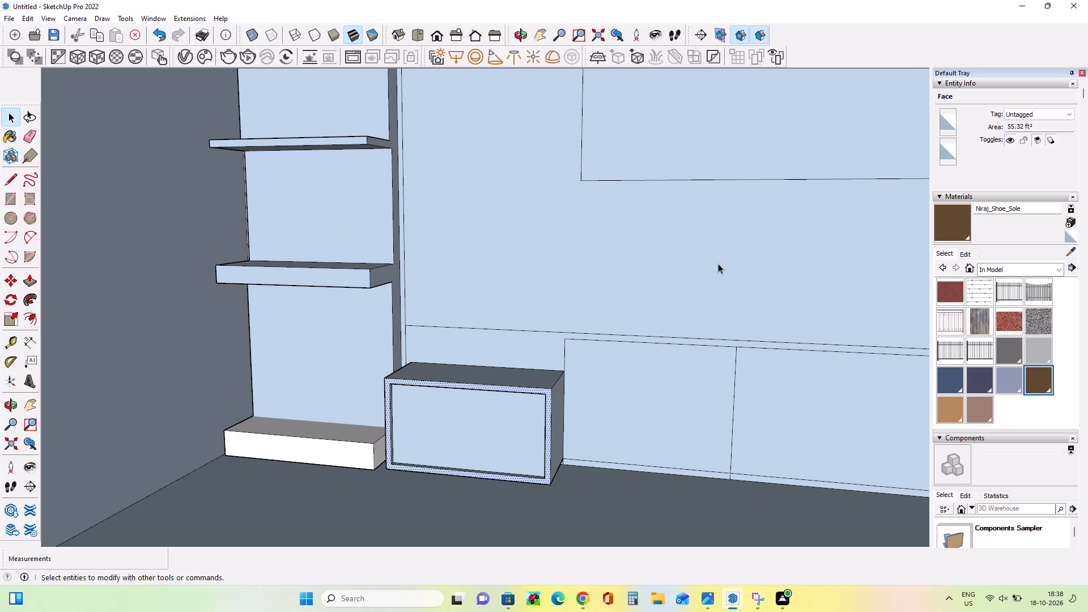
pyautogui.click(640, 393)
pyautogui.click(656, 375)
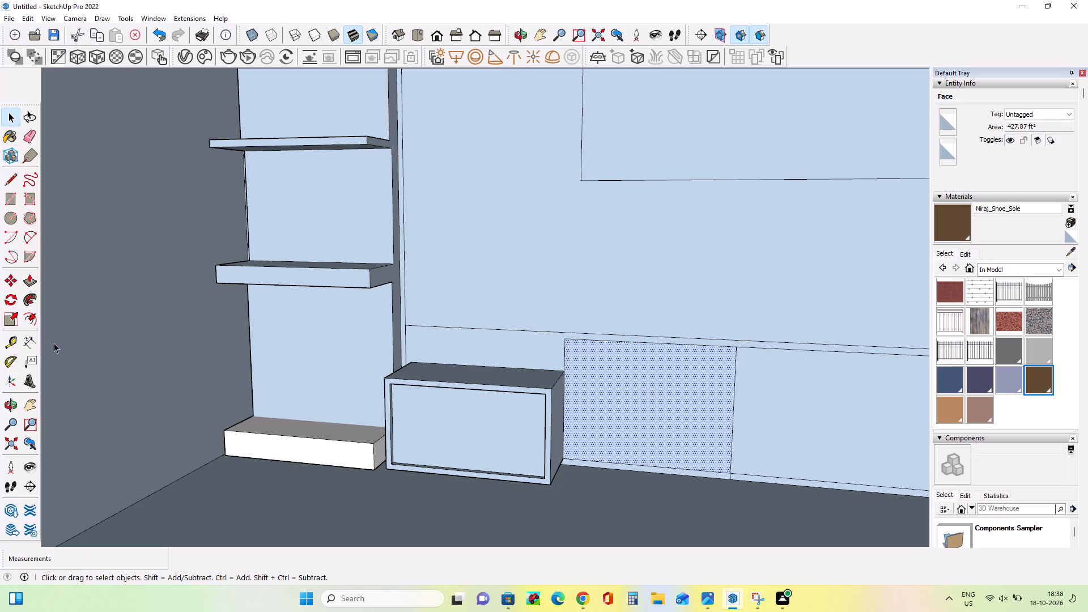
pyautogui.click(30, 318)
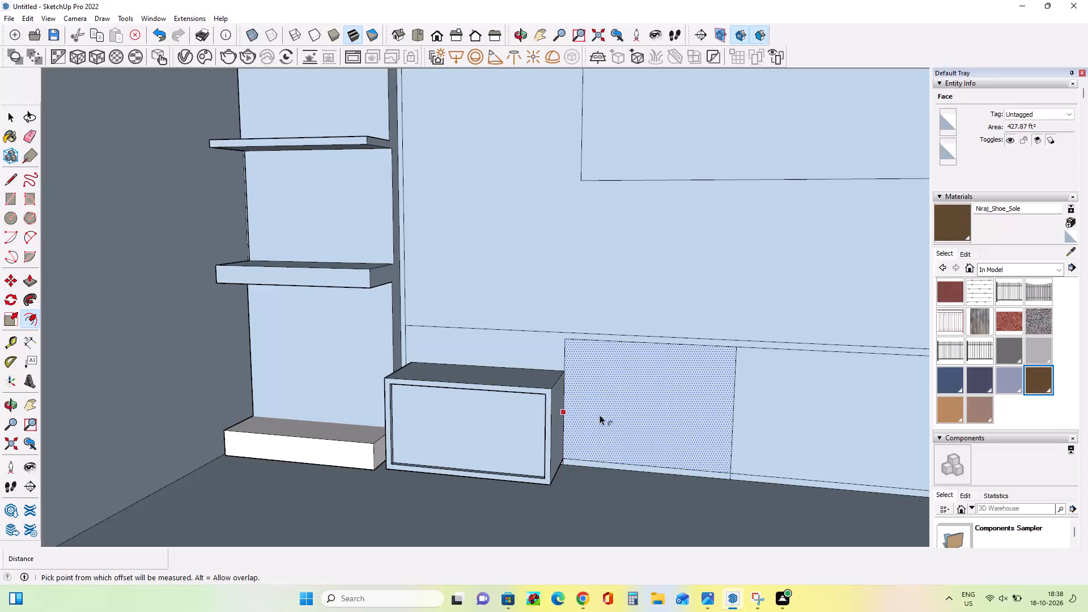
pyautogui.click(607, 415)
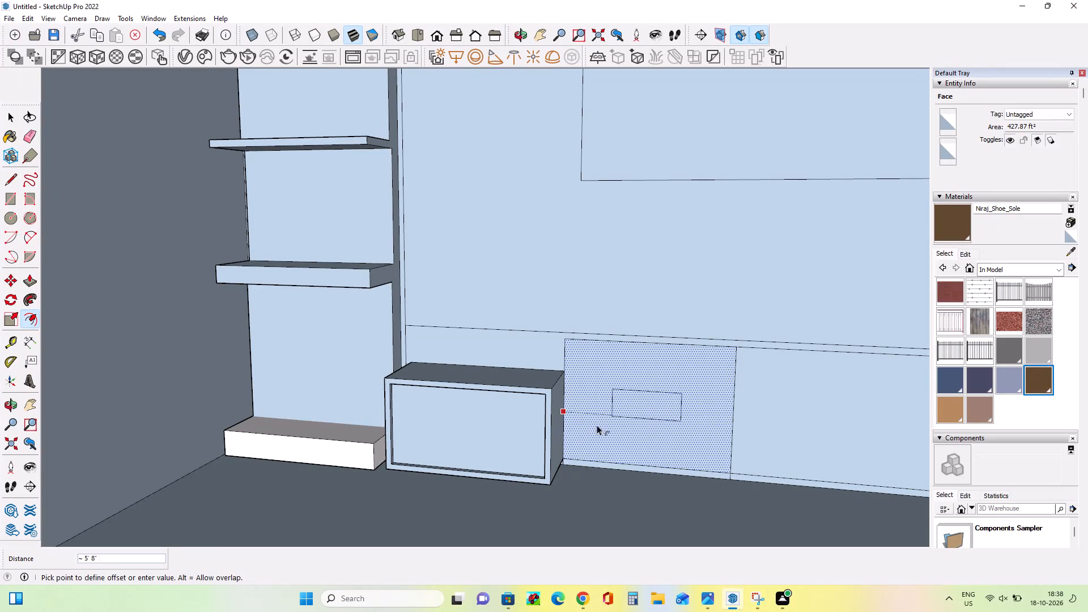
pyautogui.click(567, 442)
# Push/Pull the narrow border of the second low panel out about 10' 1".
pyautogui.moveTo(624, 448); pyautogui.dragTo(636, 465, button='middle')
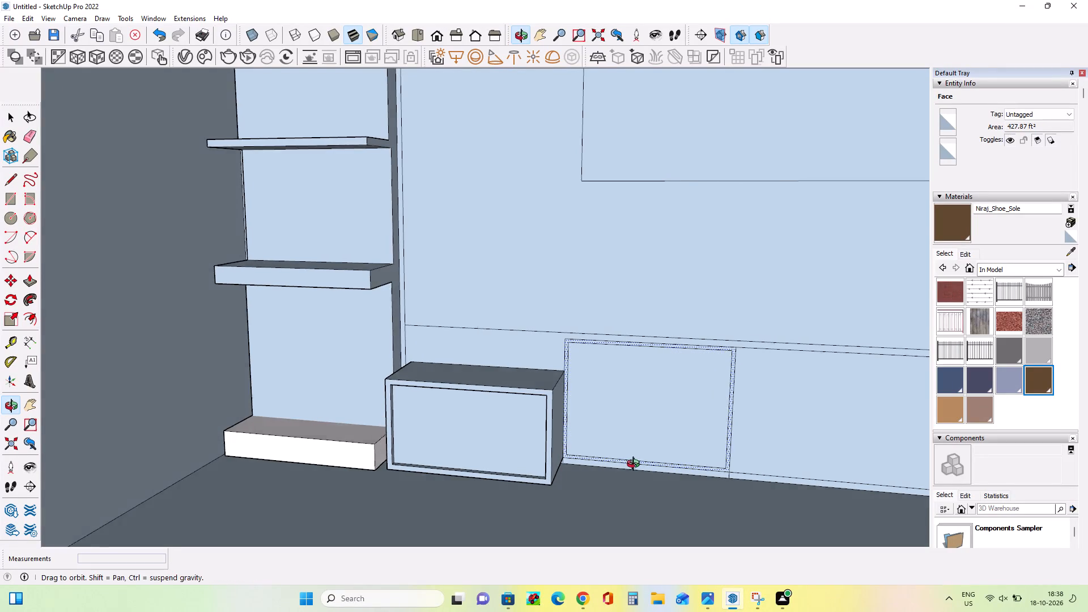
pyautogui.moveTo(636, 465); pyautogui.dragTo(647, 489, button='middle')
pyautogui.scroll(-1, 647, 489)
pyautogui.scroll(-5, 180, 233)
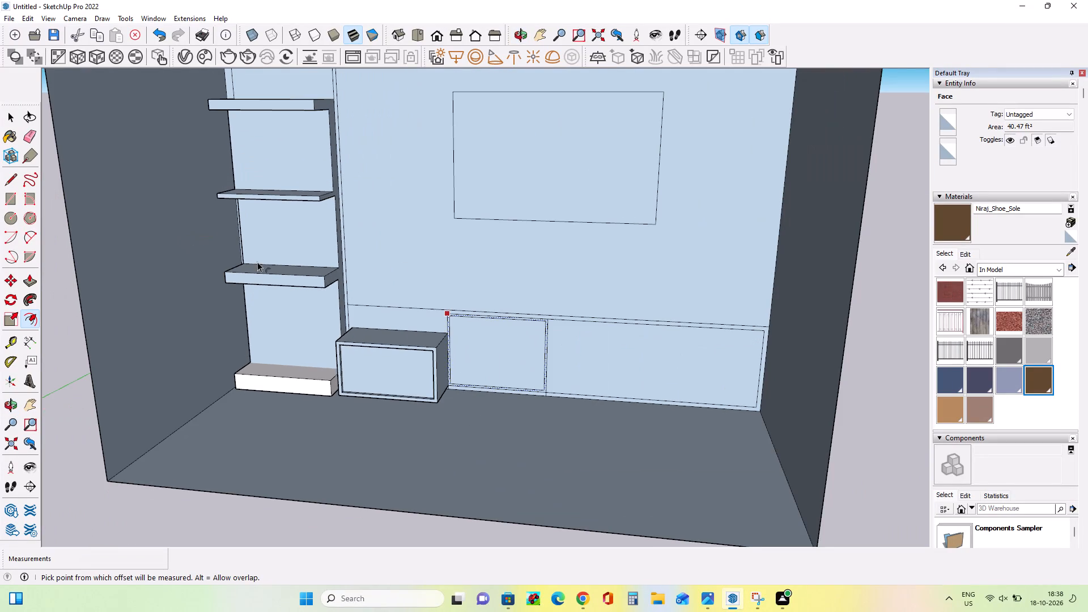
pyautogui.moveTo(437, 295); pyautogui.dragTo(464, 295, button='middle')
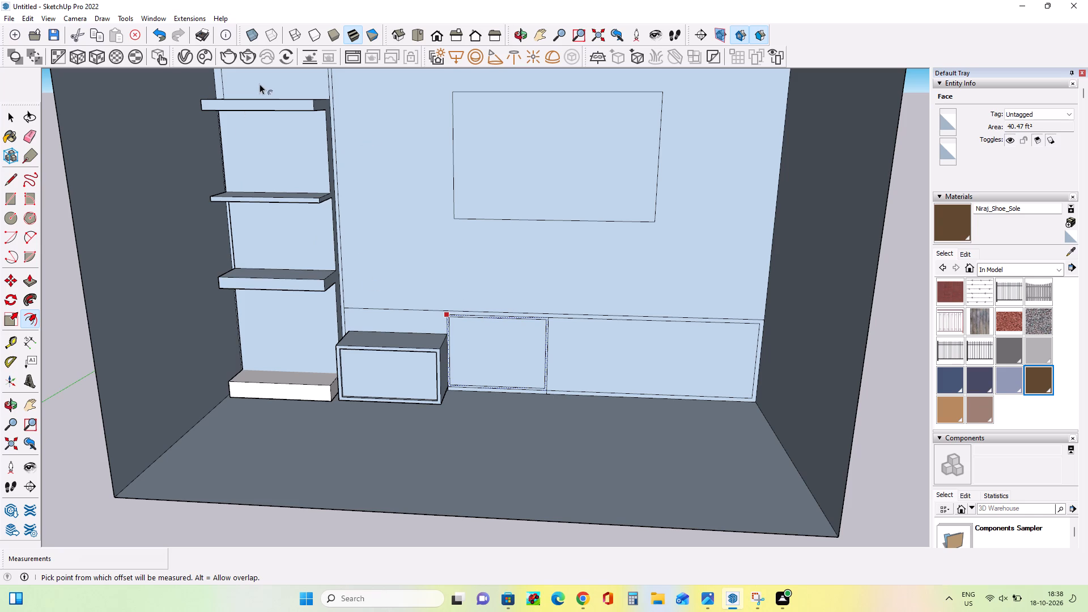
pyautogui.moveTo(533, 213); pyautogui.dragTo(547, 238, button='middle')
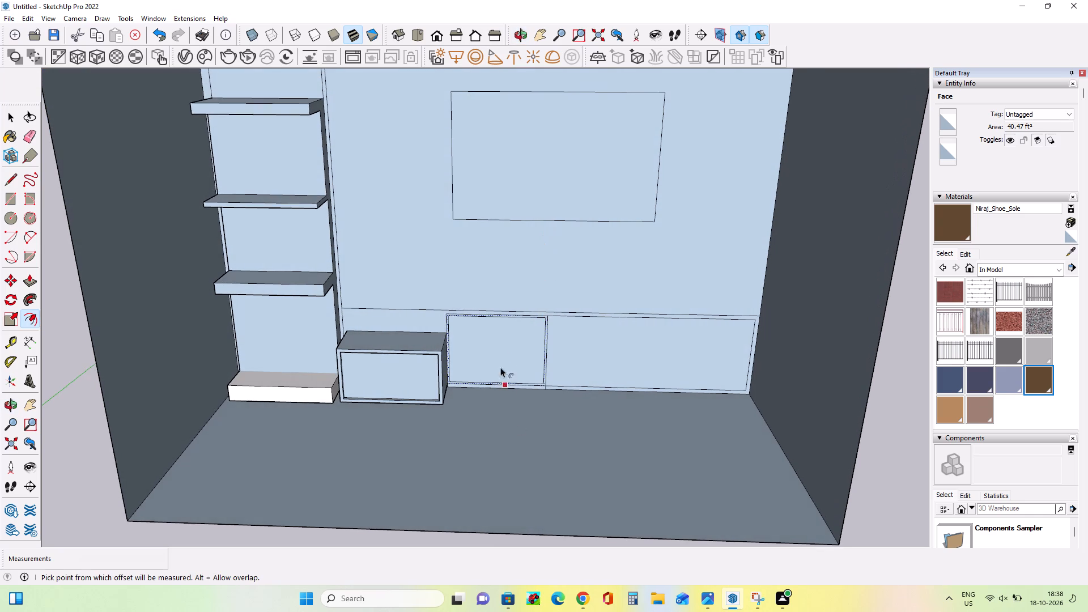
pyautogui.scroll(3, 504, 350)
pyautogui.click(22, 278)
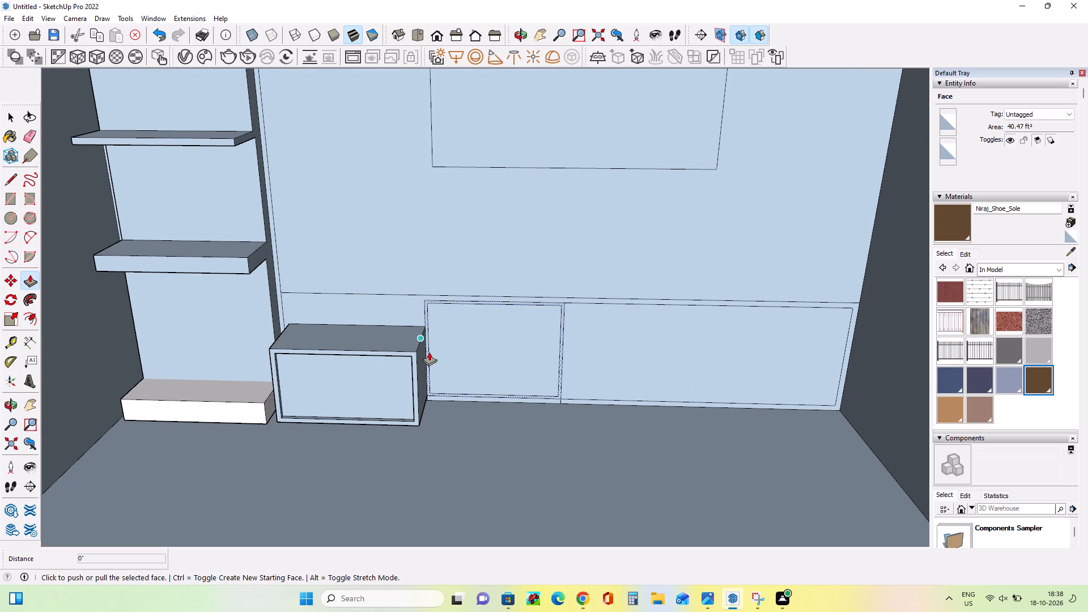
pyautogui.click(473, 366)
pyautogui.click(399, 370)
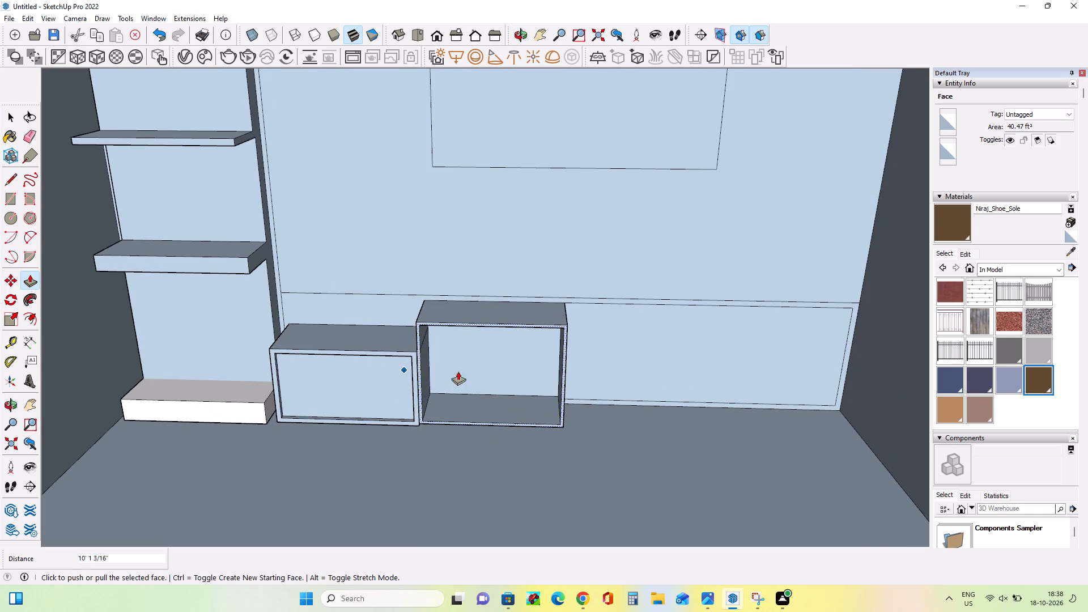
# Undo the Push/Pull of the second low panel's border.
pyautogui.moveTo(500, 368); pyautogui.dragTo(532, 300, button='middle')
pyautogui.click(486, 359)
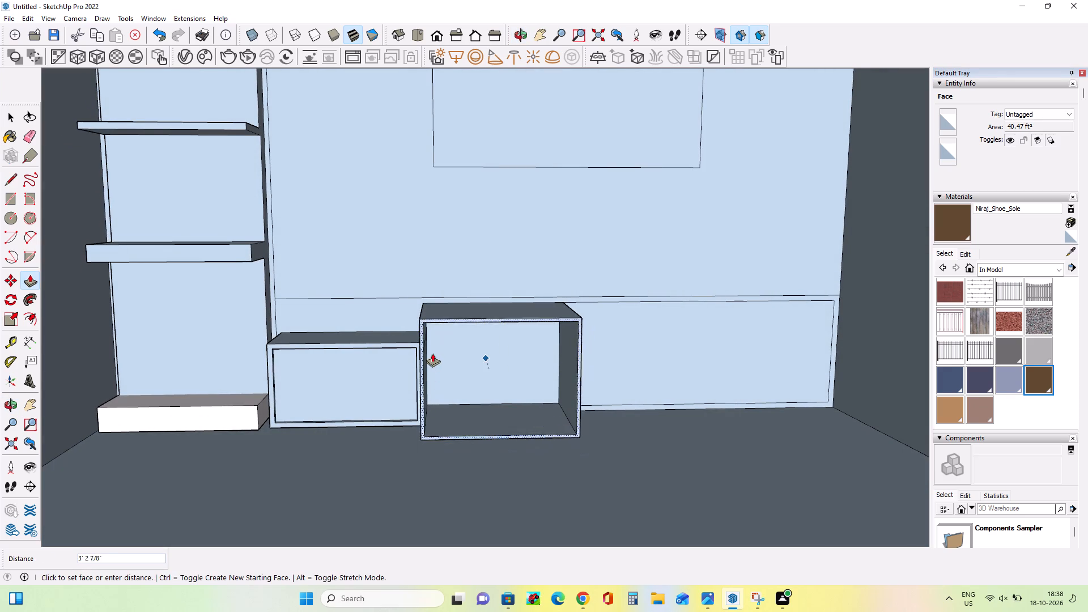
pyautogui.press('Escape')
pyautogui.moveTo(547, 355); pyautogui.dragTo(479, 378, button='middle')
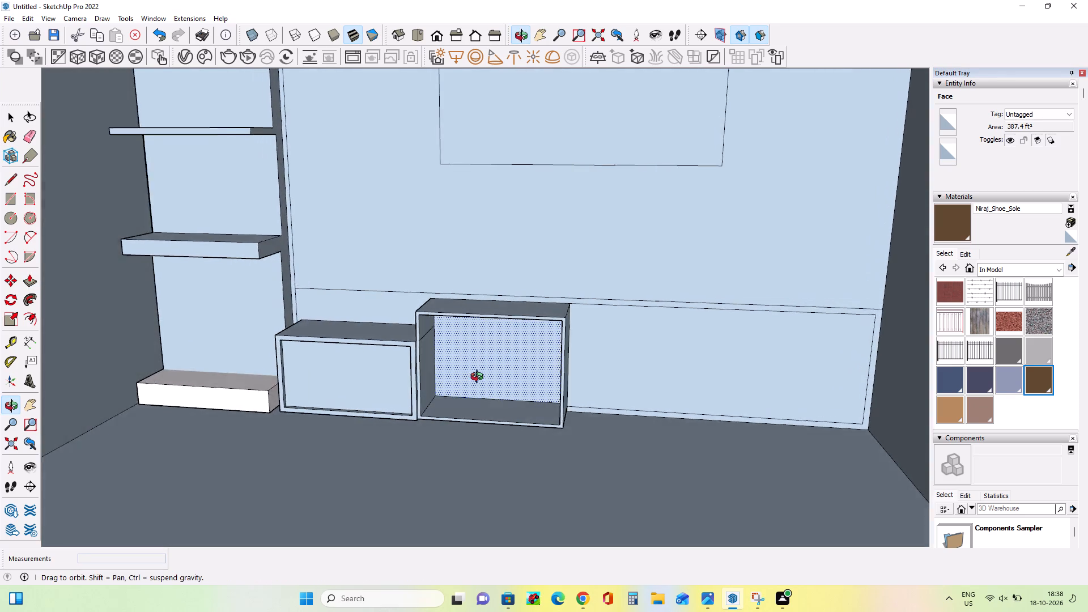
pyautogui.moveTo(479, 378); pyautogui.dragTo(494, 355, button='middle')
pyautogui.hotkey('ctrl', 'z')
# Push/Pull the area inside the second low panel's border out about 6' 5", and about 6' 2" further.
pyautogui.moveTo(493, 343); pyautogui.dragTo(489, 350)
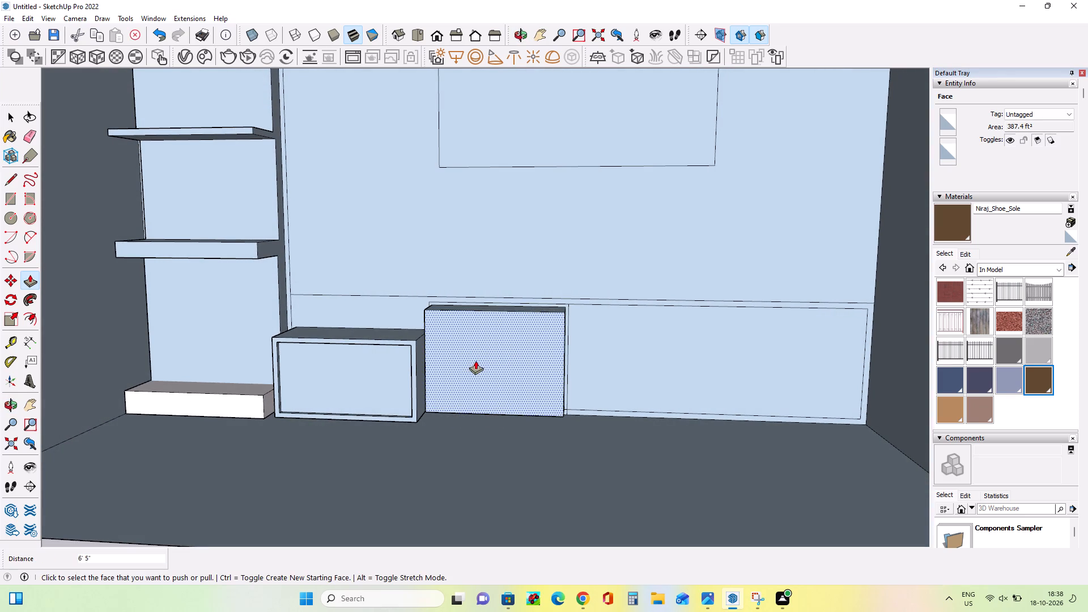
pyautogui.click(467, 366)
pyautogui.click(460, 373)
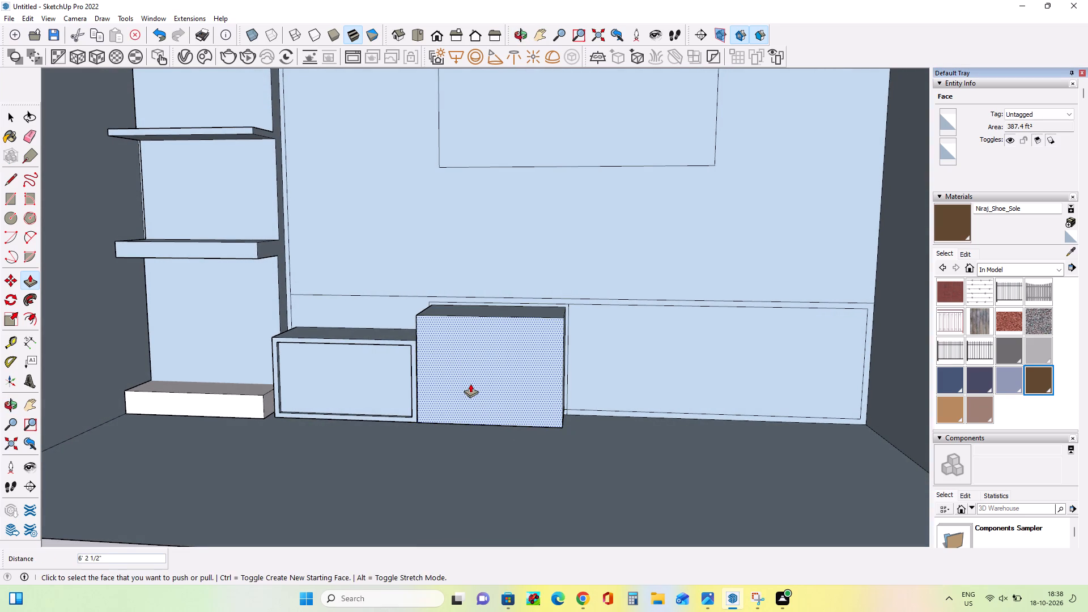
# Push/Pull the front face of the second low box back about 1' 6", near the first cabinet's front.
pyautogui.moveTo(477, 384); pyautogui.dragTo(607, 376, button='middle')
pyautogui.moveTo(419, 354); pyautogui.dragTo(432, 366, button='middle')
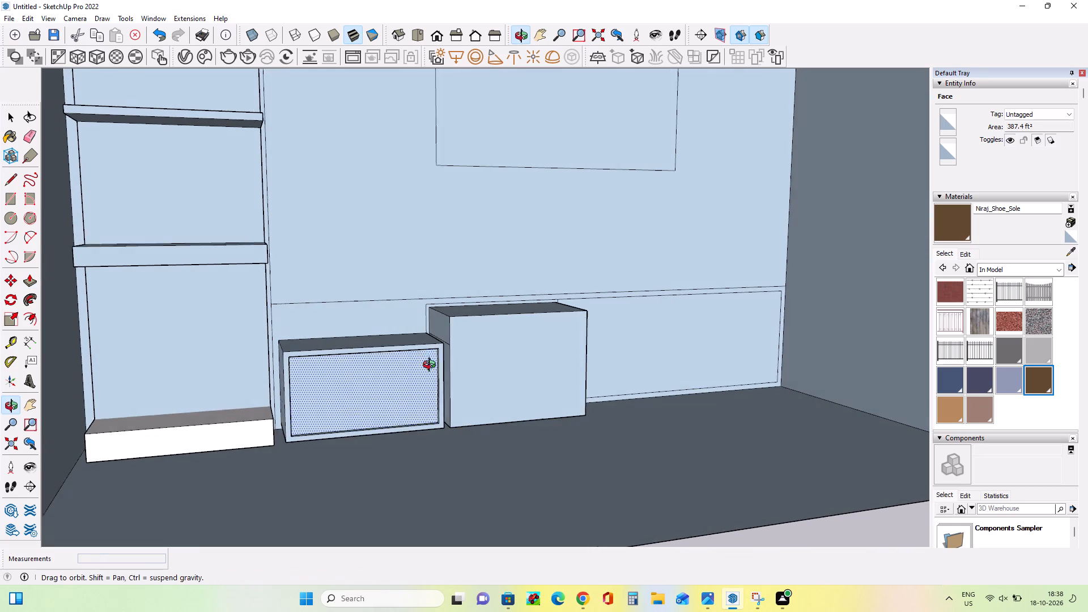
pyautogui.moveTo(432, 366); pyautogui.dragTo(476, 408, button='middle')
pyautogui.click(481, 390)
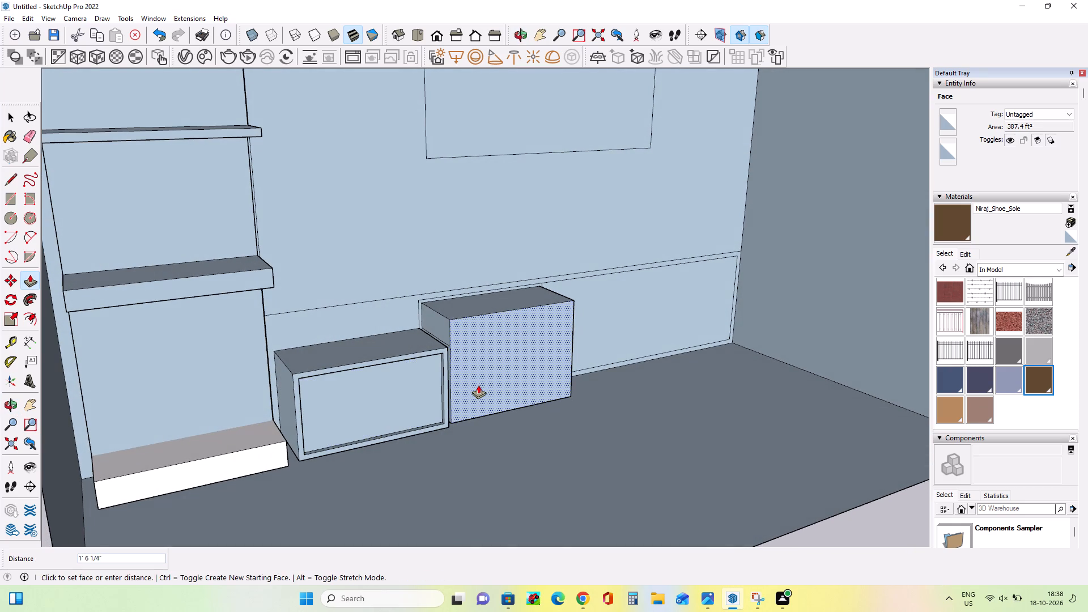
pyautogui.click(478, 385)
# Push/Pull the top of the second low box down about 4' 3" to the height of the first cabinet.
pyautogui.moveTo(555, 385); pyautogui.dragTo(433, 388, button='middle')
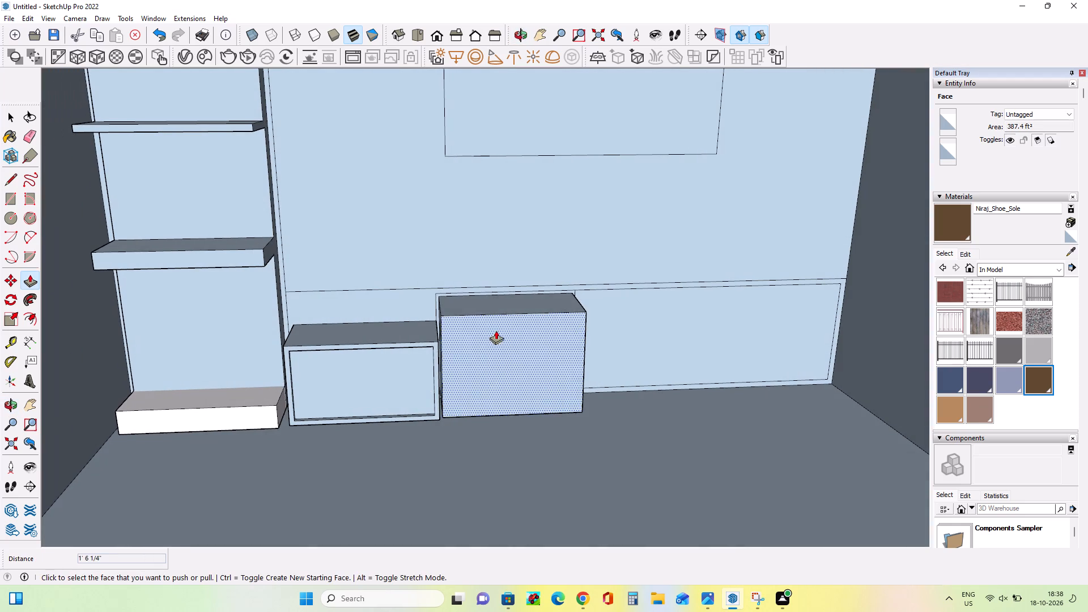
pyautogui.click(511, 295)
pyautogui.click(406, 325)
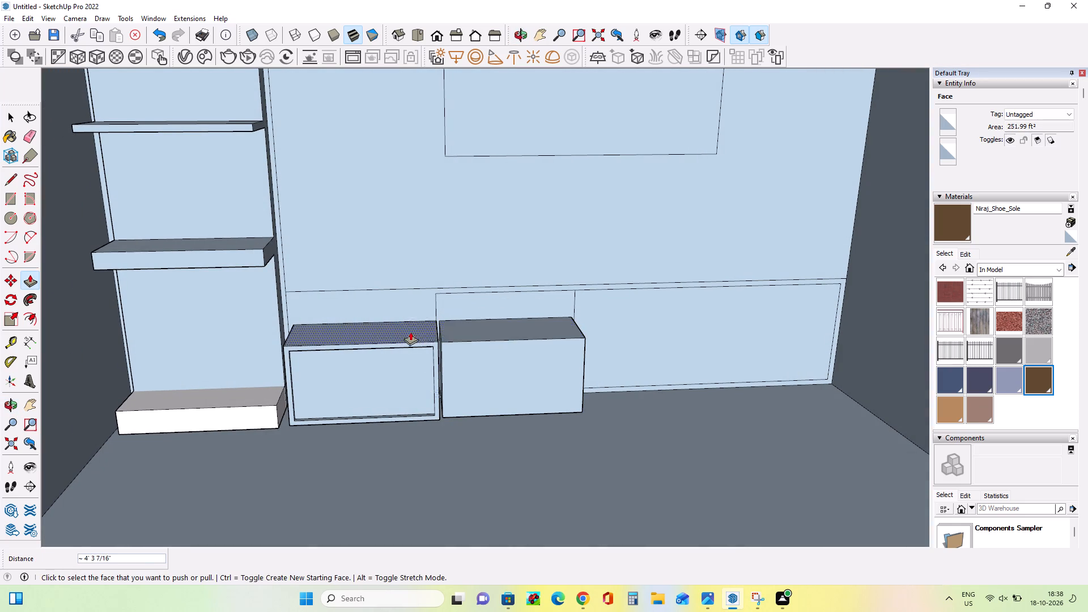
# Offset the outline of the second low box's front face inward about 4" to form a narrow frame.
pyautogui.moveTo(481, 367); pyautogui.dragTo(488, 303, button='middle')
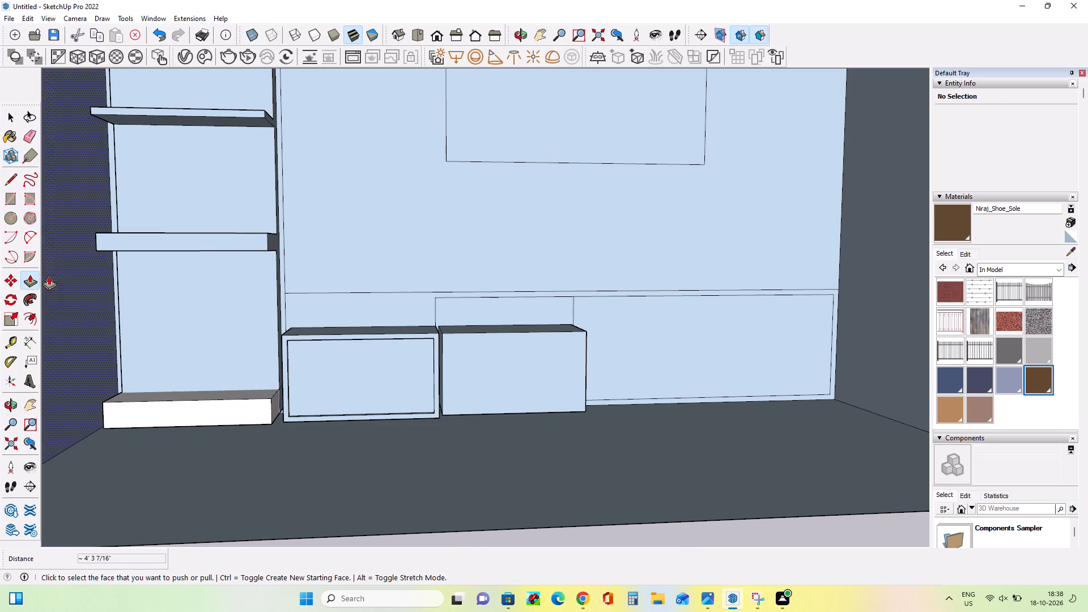
pyautogui.click(35, 316)
pyautogui.click(503, 388)
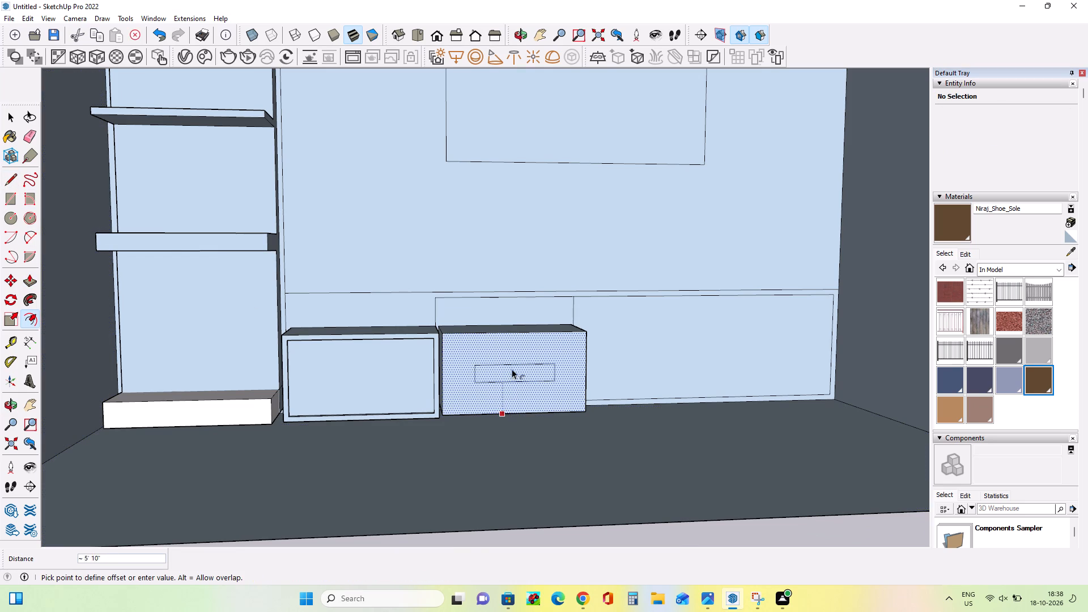
pyautogui.click(505, 412)
# Push/Pull the face inside the second box's frame inward in small amounts, the last one about 4 1/2".
pyautogui.moveTo(423, 379); pyautogui.dragTo(420, 440, button='middle')
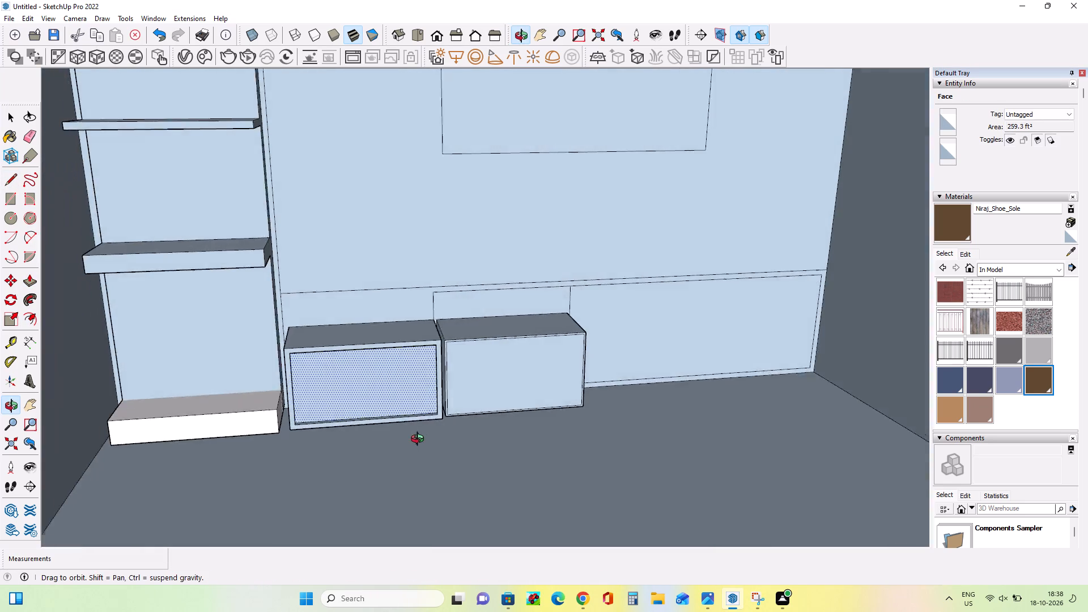
pyautogui.moveTo(420, 440); pyautogui.dragTo(406, 437, button='middle')
pyautogui.scroll(6, 481, 374)
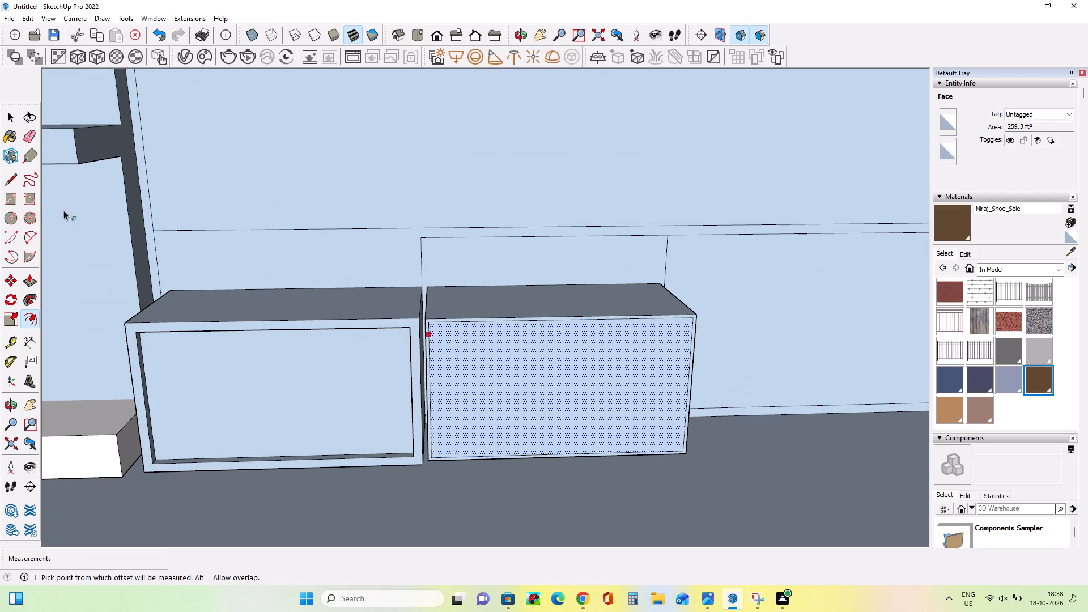
pyautogui.click(33, 279)
pyautogui.click(491, 414)
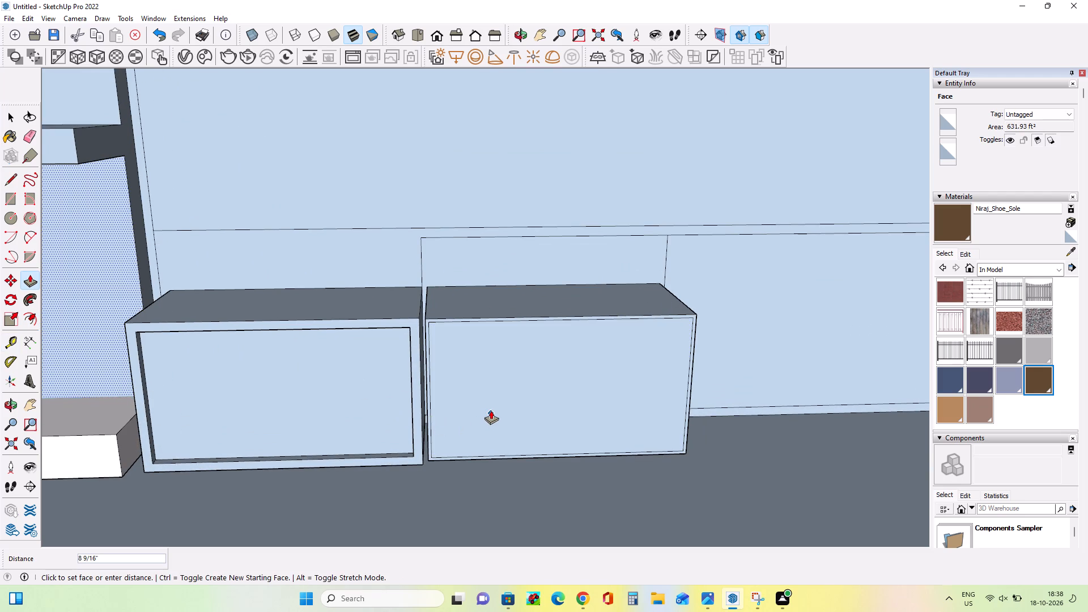
pyautogui.press('Escape')
pyautogui.click(525, 402)
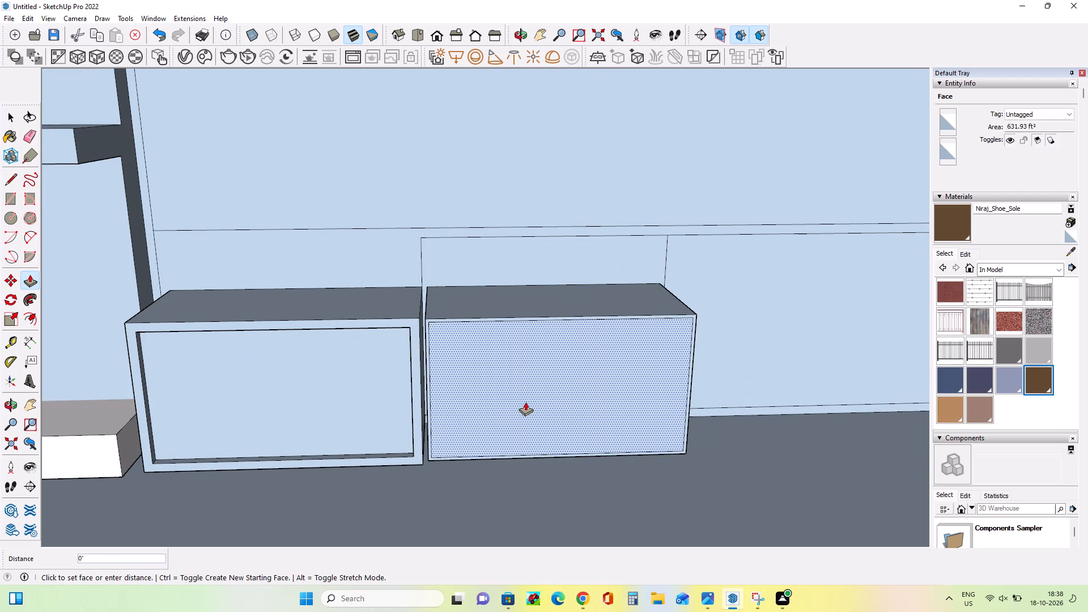
pyautogui.click(525, 401)
pyautogui.moveTo(462, 392); pyautogui.dragTo(349, 339, button='middle')
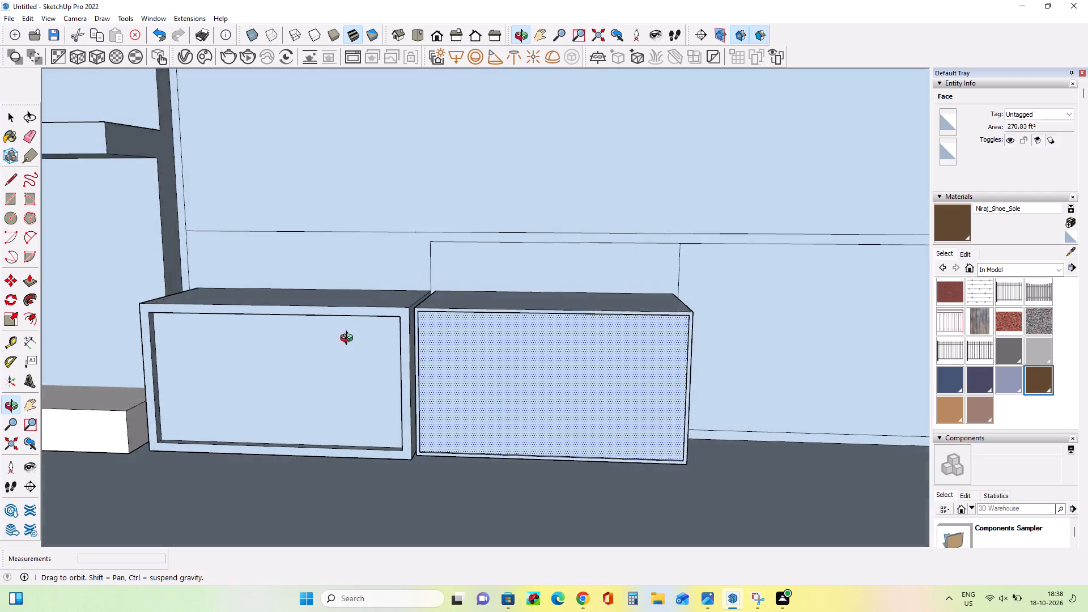
pyautogui.moveTo(349, 339); pyautogui.dragTo(583, 413, button='middle')
pyautogui.click(578, 397)
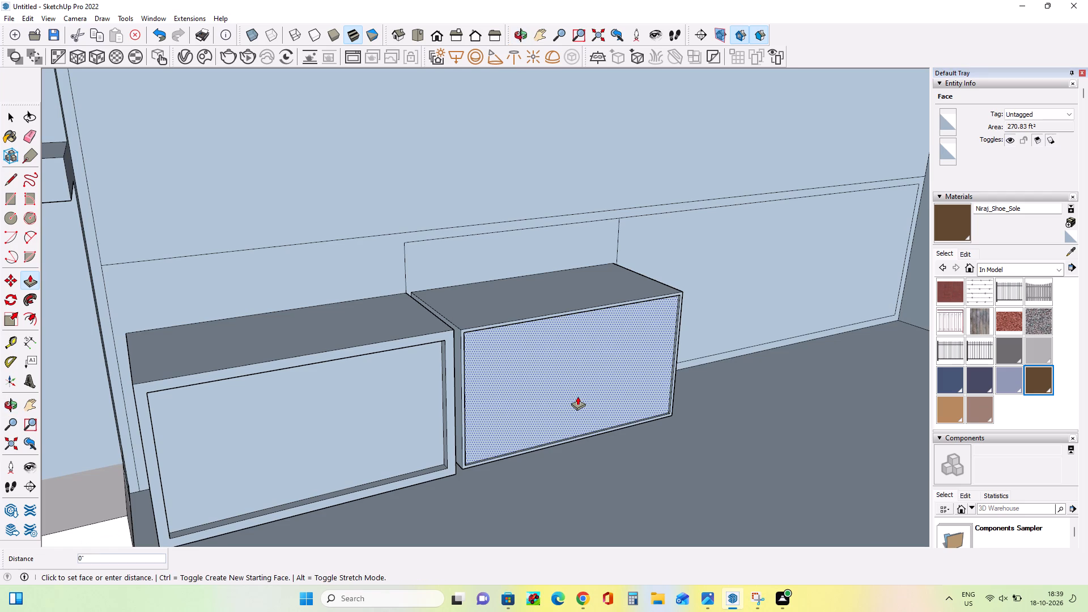
pyautogui.click(575, 397)
# Examine the two recessed low cabinets and the remaining long panel along the back wall from several angles.
pyautogui.moveTo(665, 432); pyautogui.dragTo(335, 364, button='middle')
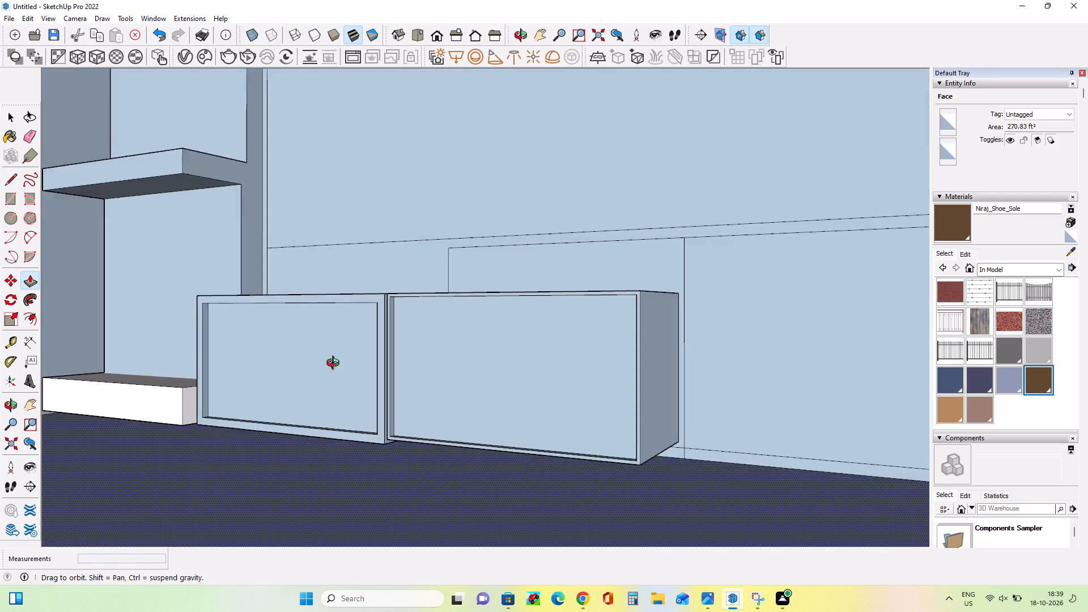
pyautogui.moveTo(335, 364); pyautogui.dragTo(277, 367, button='middle')
pyautogui.moveTo(524, 396); pyautogui.dragTo(566, 420, button='middle')
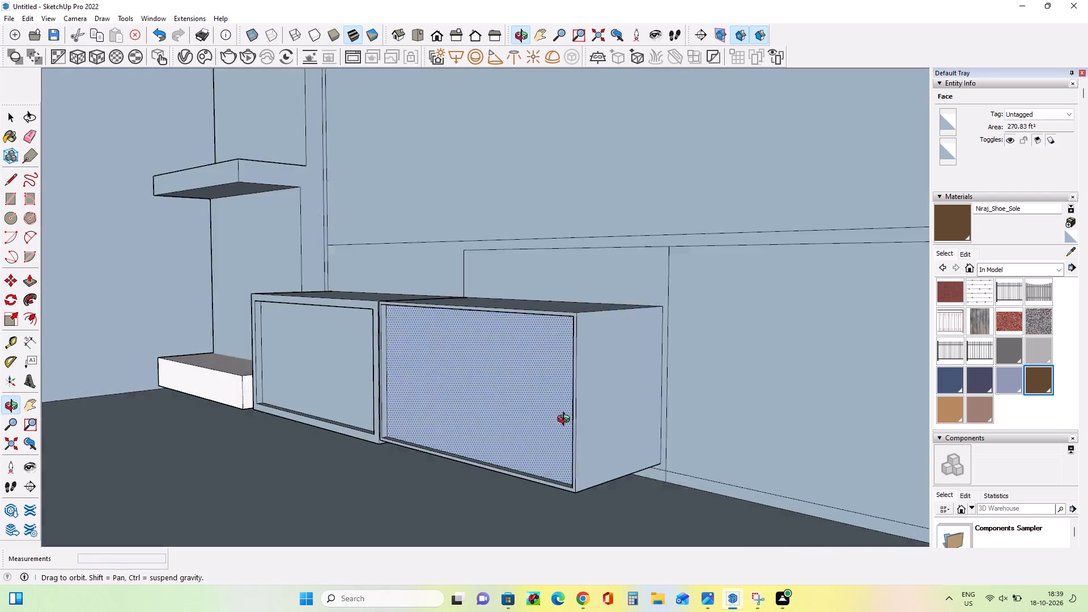
pyautogui.moveTo(566, 420); pyautogui.dragTo(601, 436, button='middle')
pyautogui.scroll(-7, 0, 316)
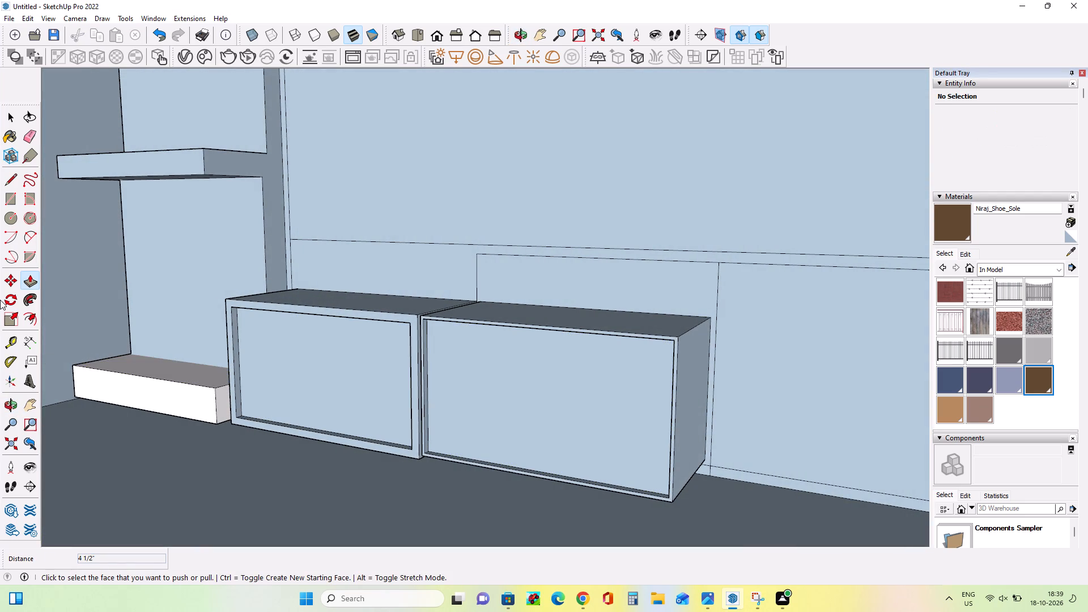
pyautogui.scroll(-7, 0, 297)
pyautogui.moveTo(0, 269); pyautogui.dragTo(156, 252, button='middle')
pyautogui.moveTo(122, 292); pyautogui.dragTo(269, 323, button='middle')
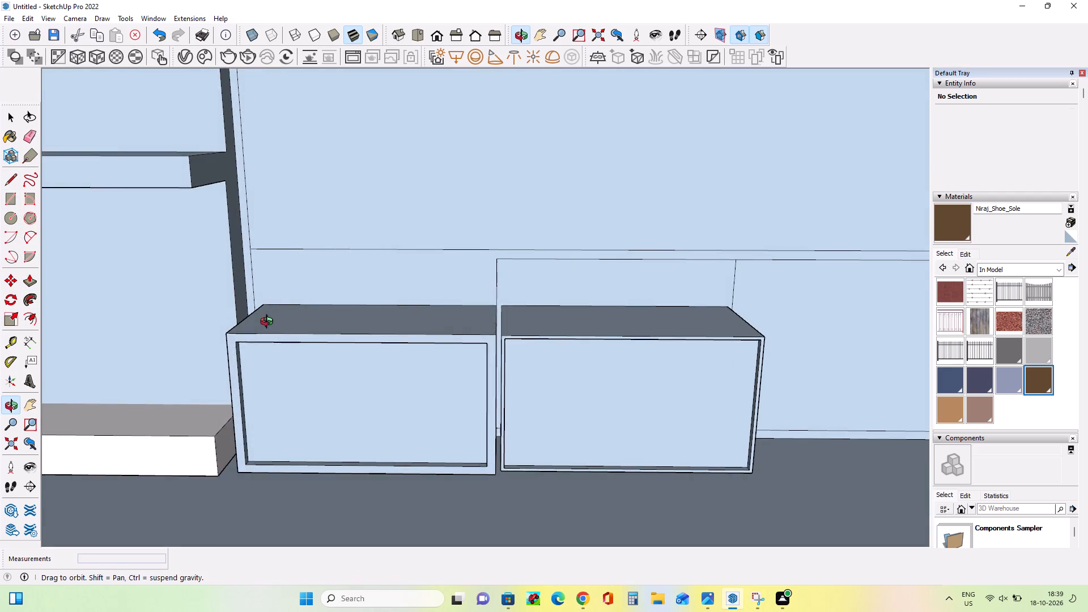
pyautogui.moveTo(269, 323); pyautogui.dragTo(193, 341, button='middle')
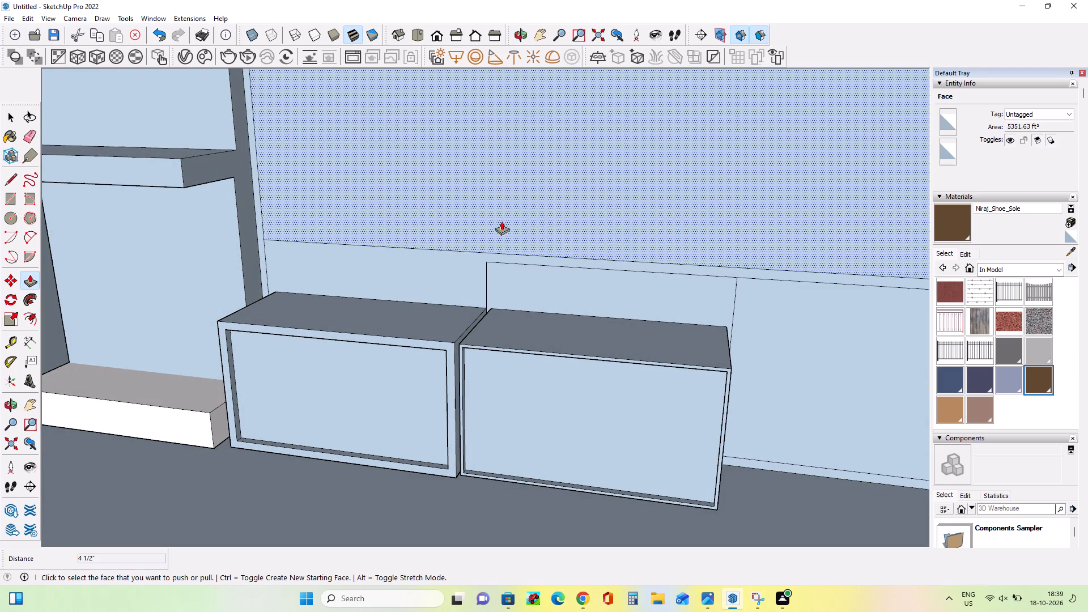
pyautogui.moveTo(332, 279); pyautogui.dragTo(342, 275, button='middle')
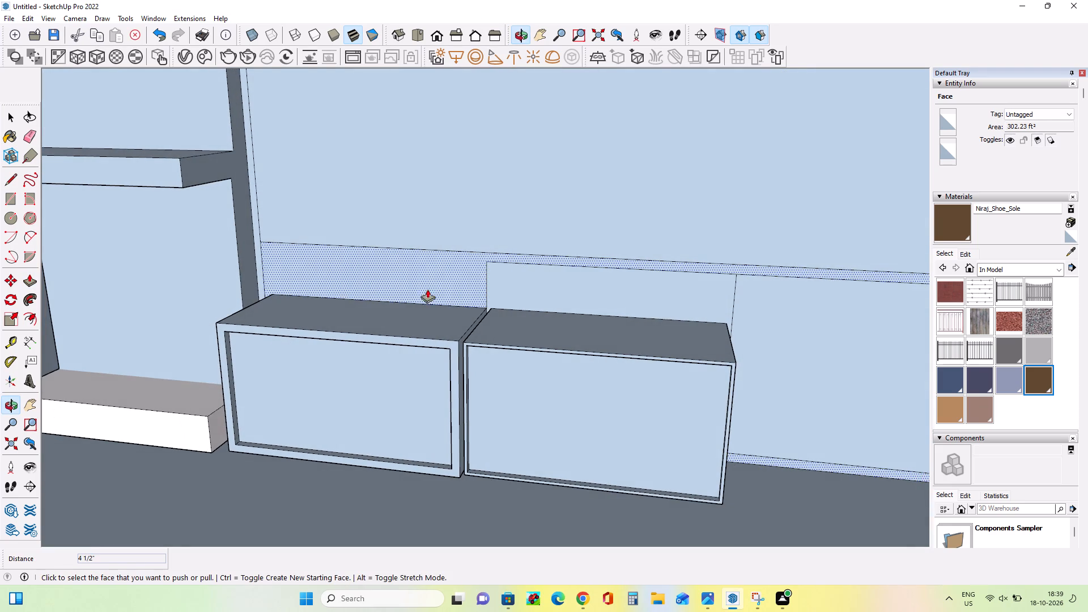
pyautogui.scroll(-8, 328, 252)
pyautogui.moveTo(325, 261); pyautogui.dragTo(386, 308, button='middle')
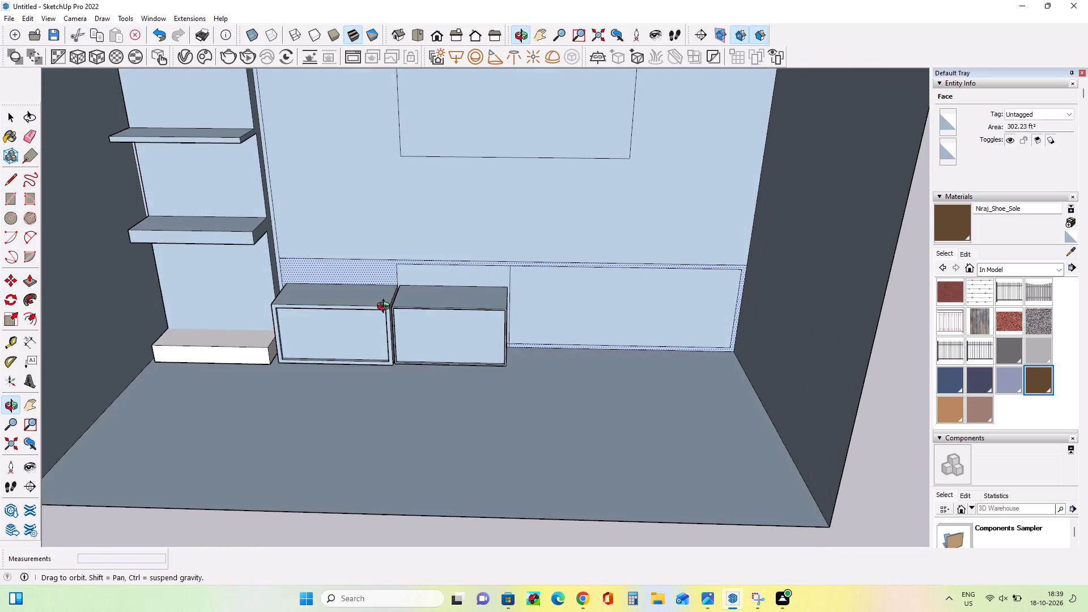
pyautogui.moveTo(386, 308); pyautogui.dragTo(401, 338, button='middle')
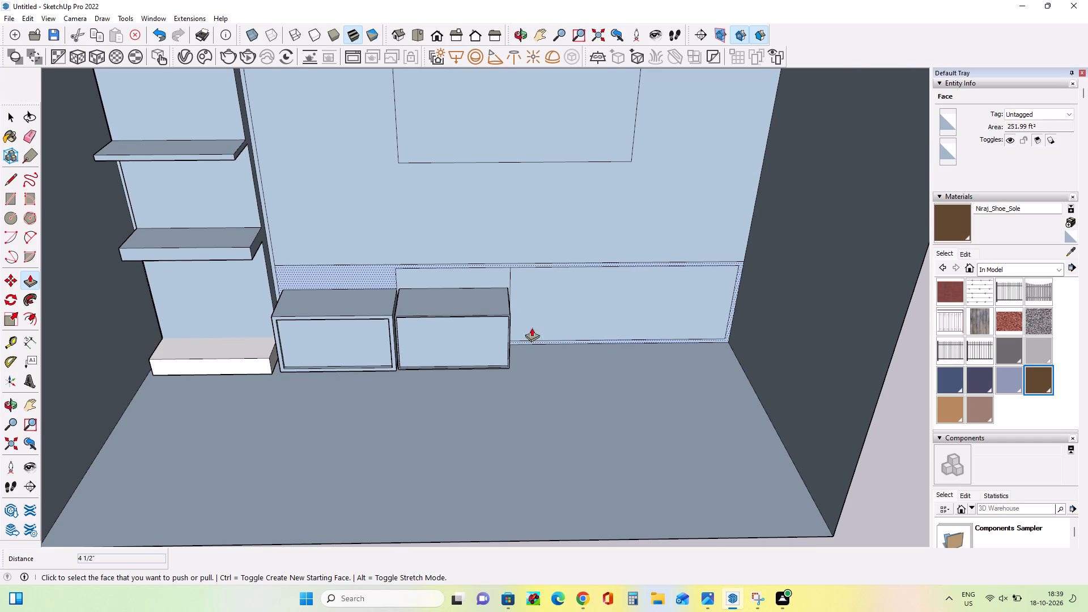
pyautogui.moveTo(533, 331); pyautogui.dragTo(421, 267, button='middle')
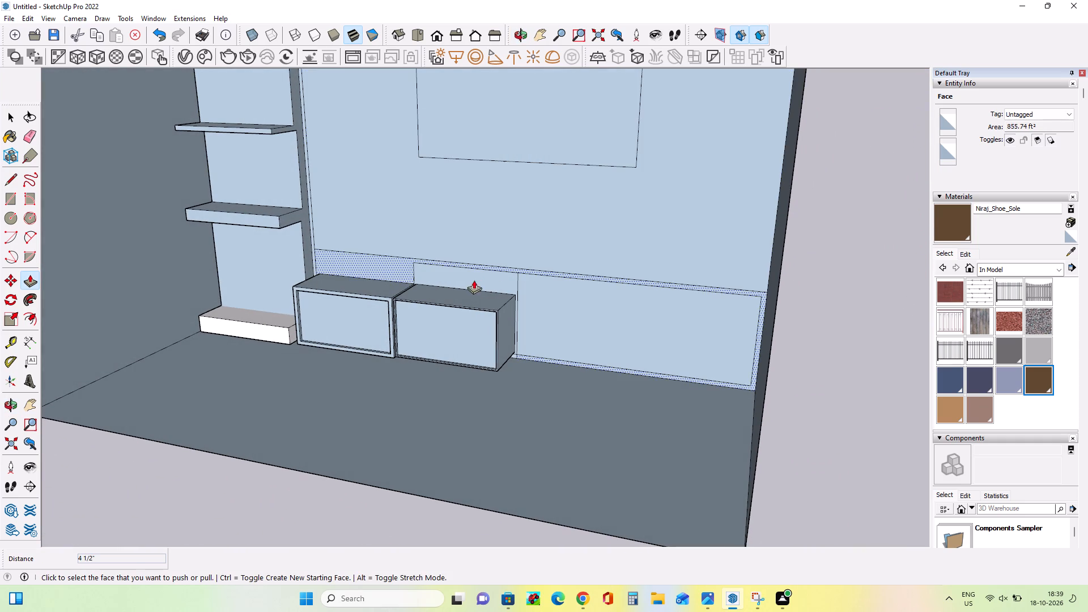
pyautogui.moveTo(505, 365); pyautogui.dragTo(617, 416, button='middle')
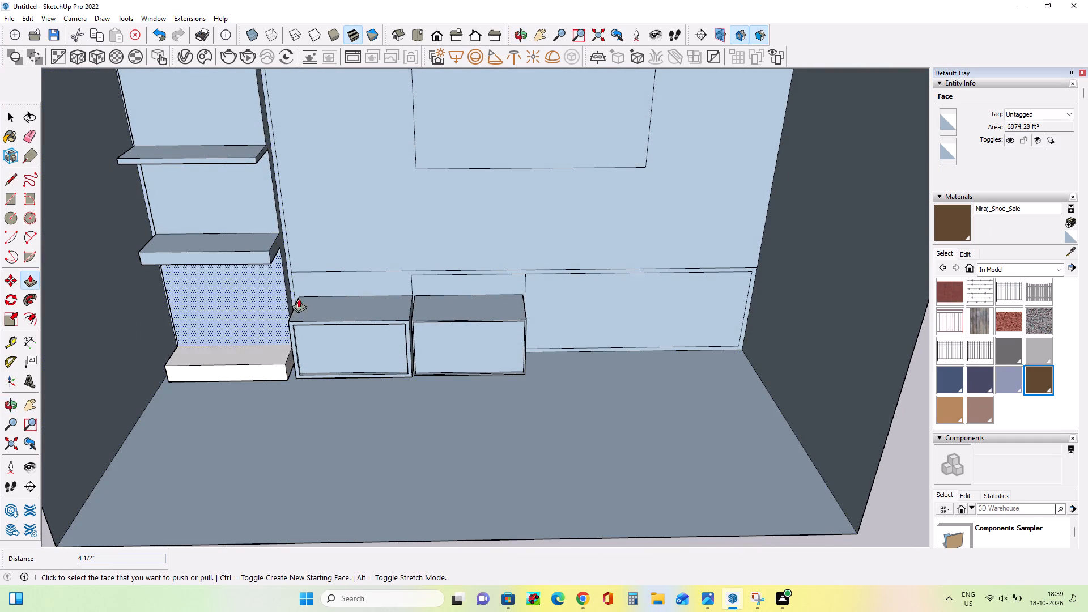
pyautogui.moveTo(516, 317); pyautogui.dragTo(533, 291, button='middle')
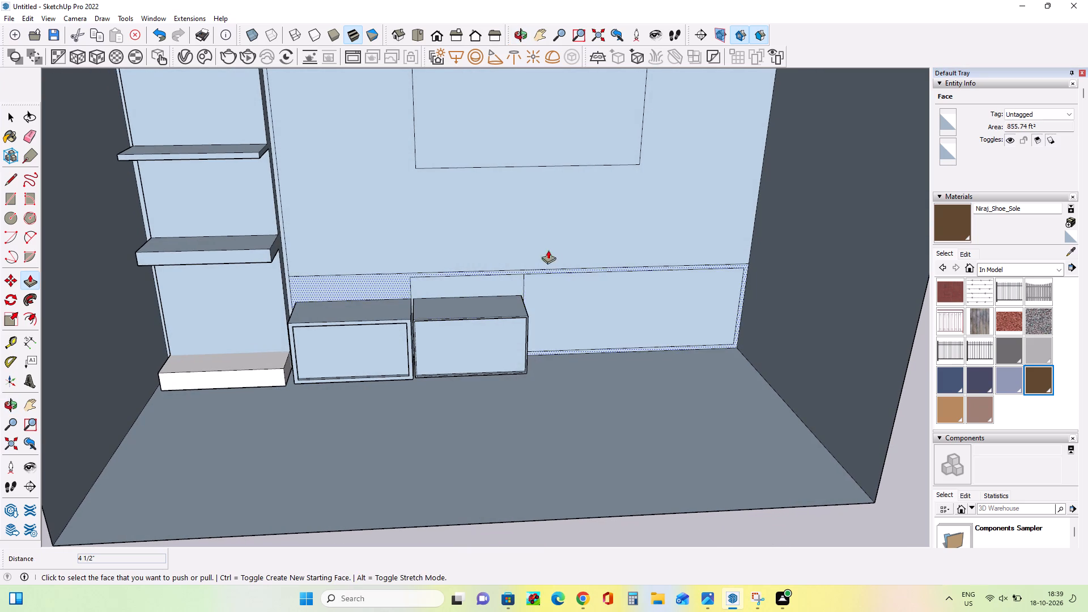
pyautogui.moveTo(548, 250); pyautogui.dragTo(559, 285, button='middle')
# Offset the outline of the remaining long low panel beside the second cabinet inward about 10".
pyautogui.click(7, 198)
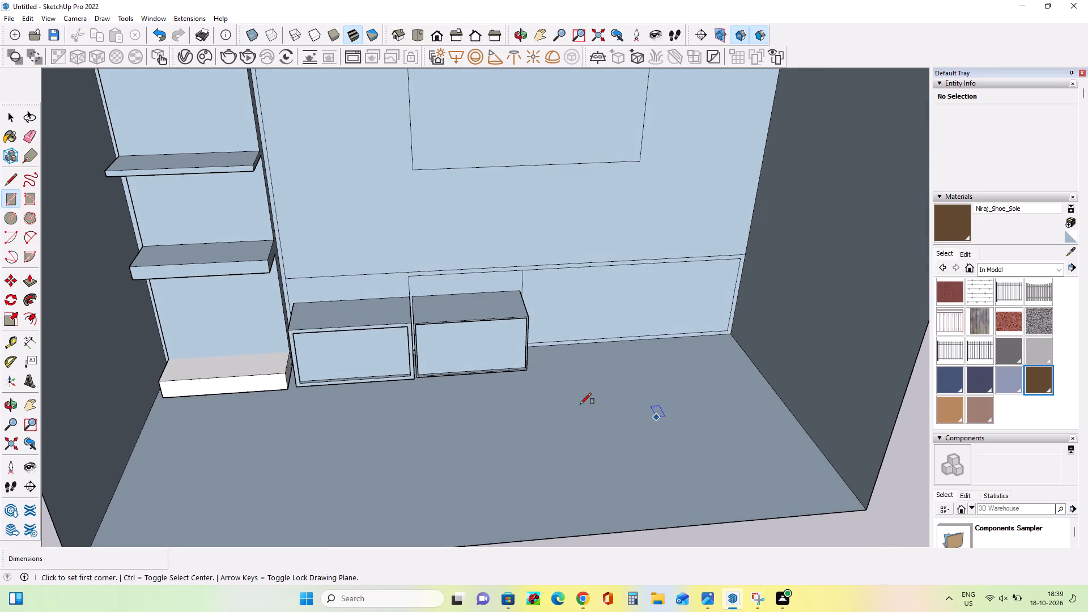
pyautogui.moveTo(597, 377); pyautogui.dragTo(558, 348, button='middle')
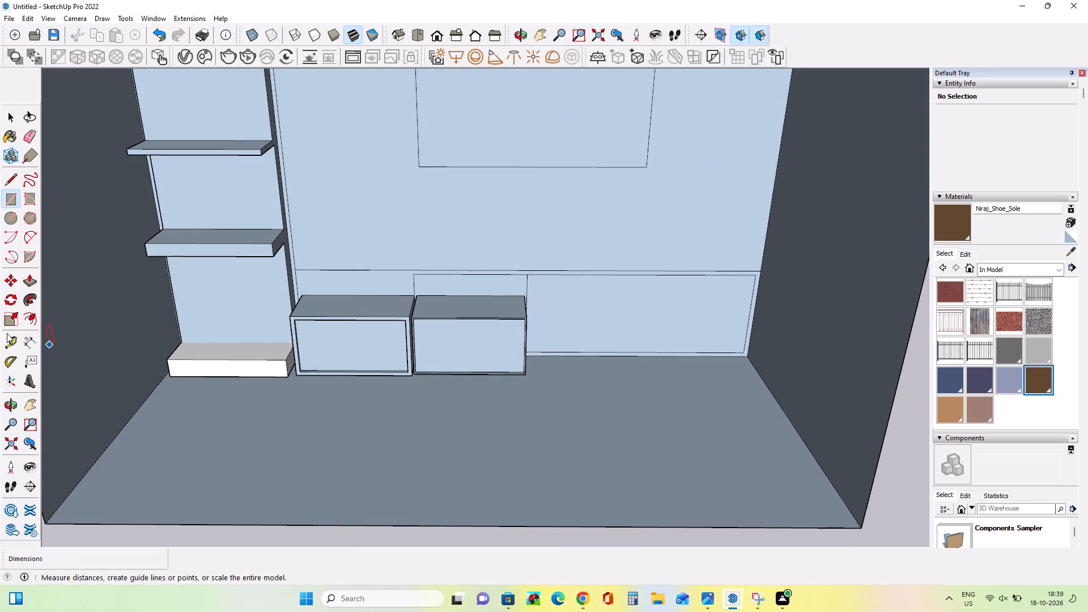
pyautogui.click(36, 314)
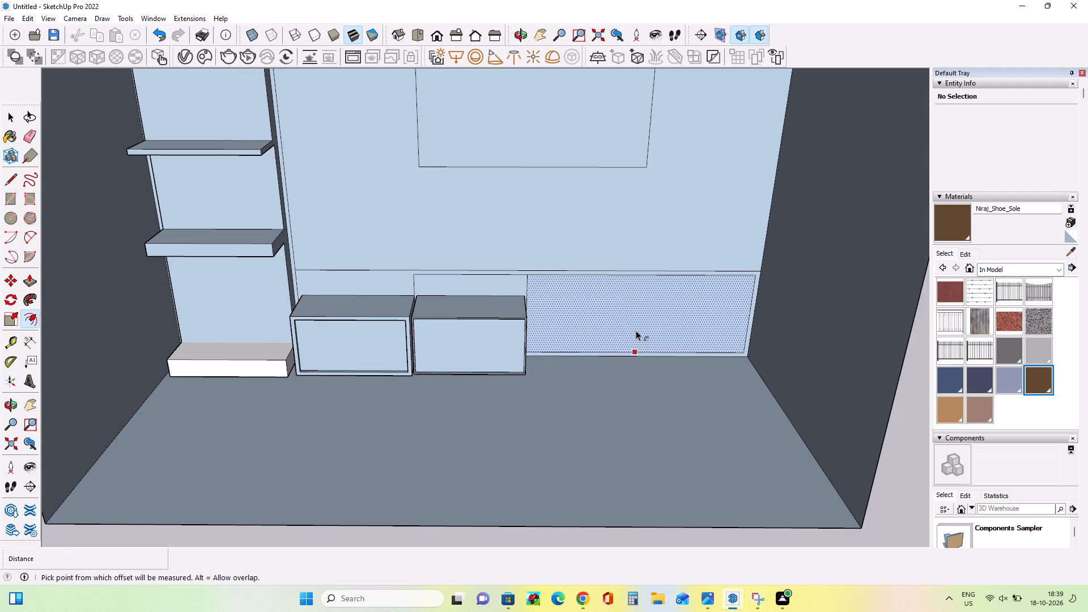
pyautogui.click(636, 330)
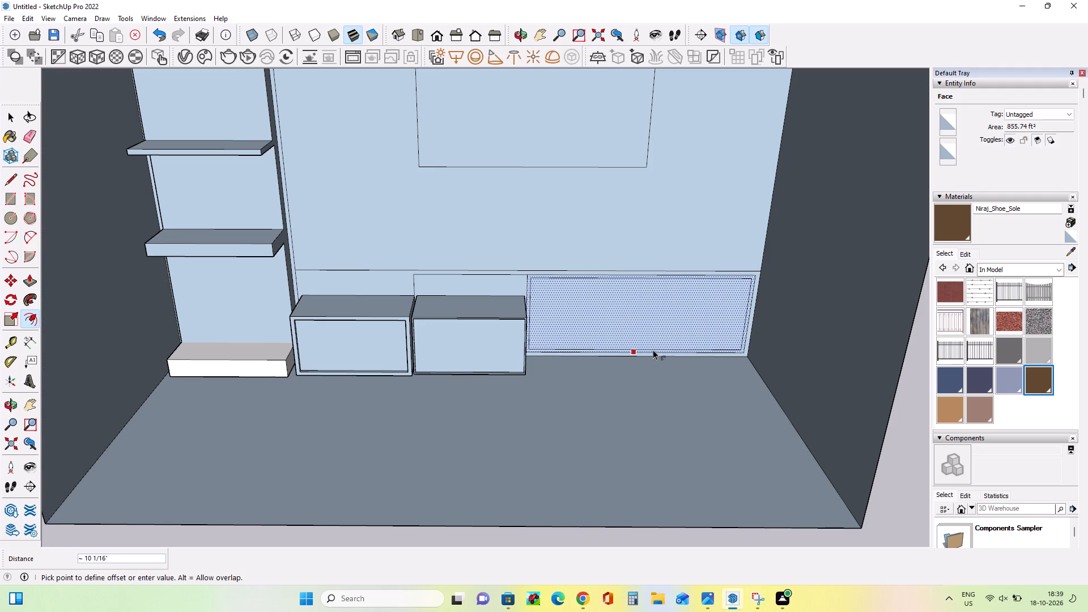
pyautogui.click(653, 350)
# Push/Pull the area inside the long panel's border out about 9' 3" to form a third low box.
pyautogui.moveTo(550, 350); pyautogui.dragTo(608, 334, button='middle')
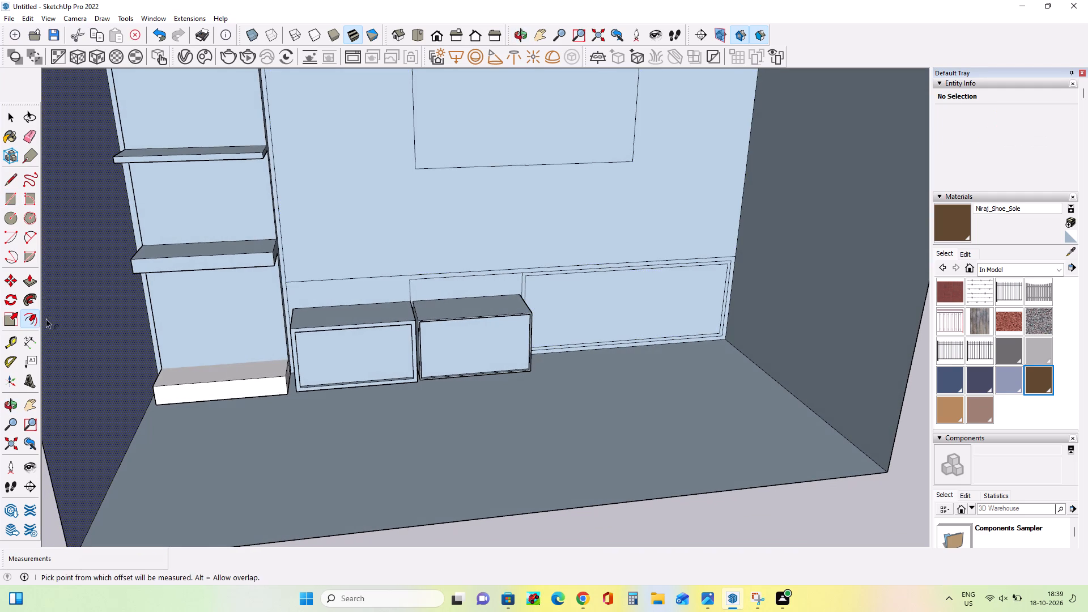
pyautogui.click(29, 280)
pyautogui.click(593, 307)
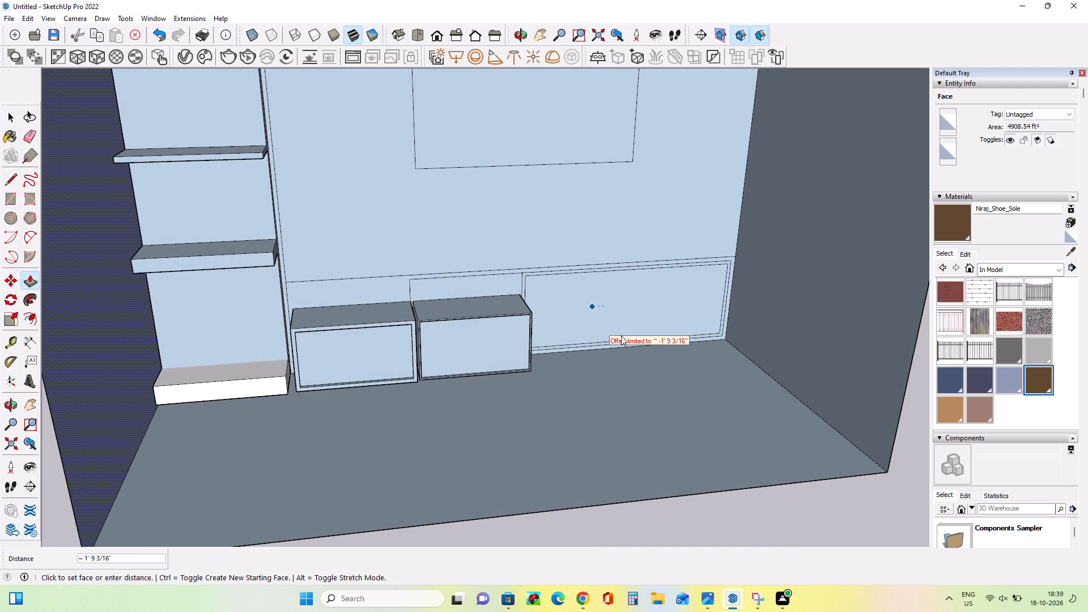
pyautogui.press('Escape')
pyautogui.click(596, 317)
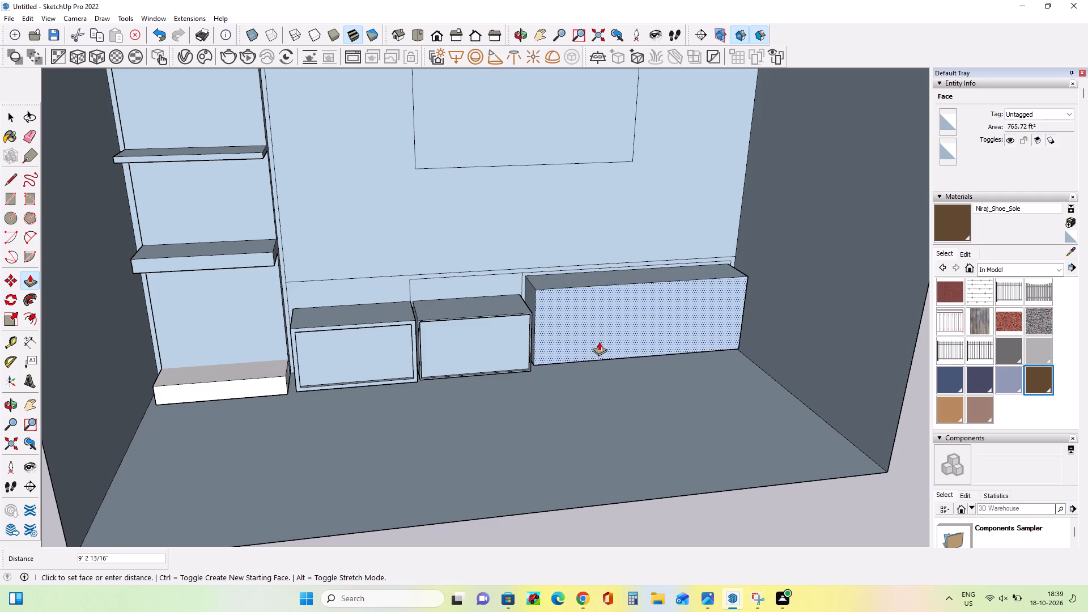
pyautogui.click(598, 343)
# Push/Pull the top of the third, long low box down about 4' 1" to the neighbouring cabinet's height.
pyautogui.moveTo(578, 314); pyautogui.dragTo(576, 253, button='middle')
pyautogui.moveTo(605, 299); pyautogui.dragTo(645, 321, button='middle')
pyautogui.moveTo(658, 302); pyautogui.dragTo(668, 331, button='middle')
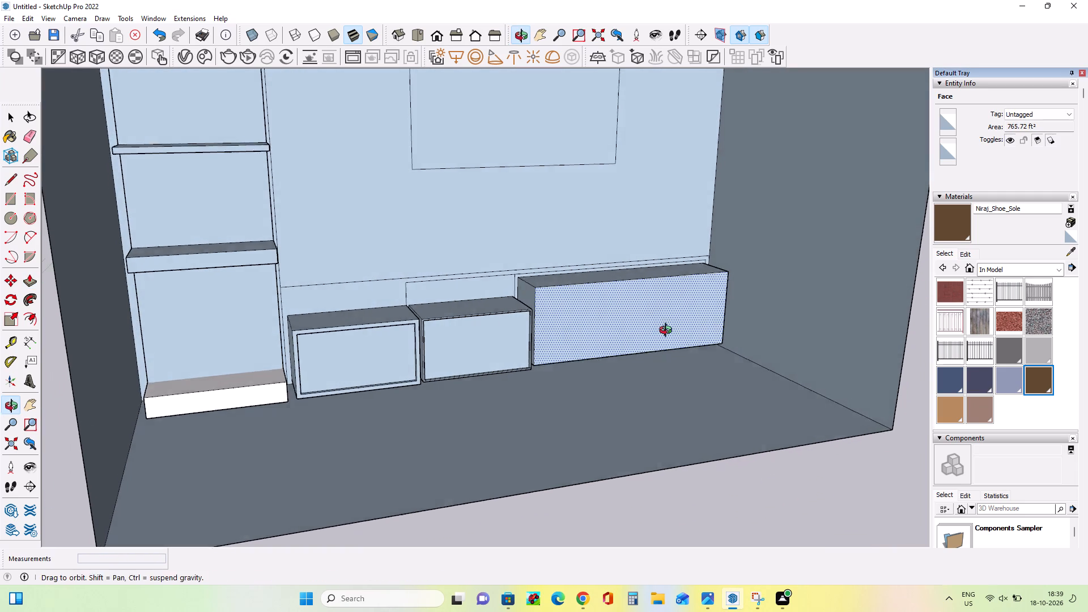
pyautogui.moveTo(668, 331); pyautogui.dragTo(668, 337, button='middle')
pyautogui.click(592, 269)
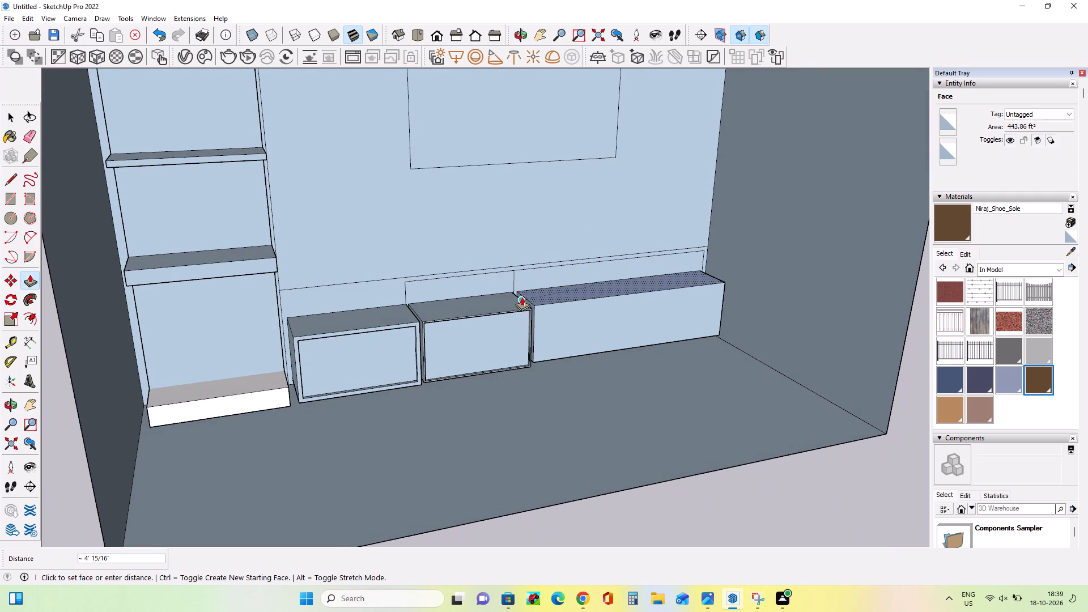
pyautogui.click(511, 295)
# Offset the front face outline of the third, long low box inward about 1' 3 1/2".
pyautogui.moveTo(626, 308); pyautogui.dragTo(532, 305, button='middle')
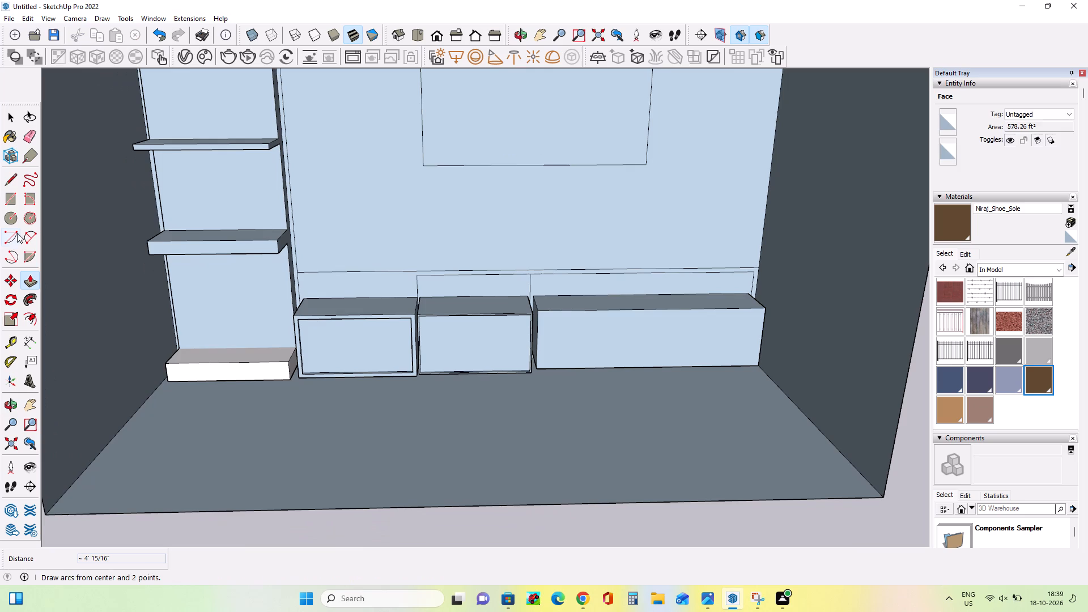
pyautogui.click(21, 313)
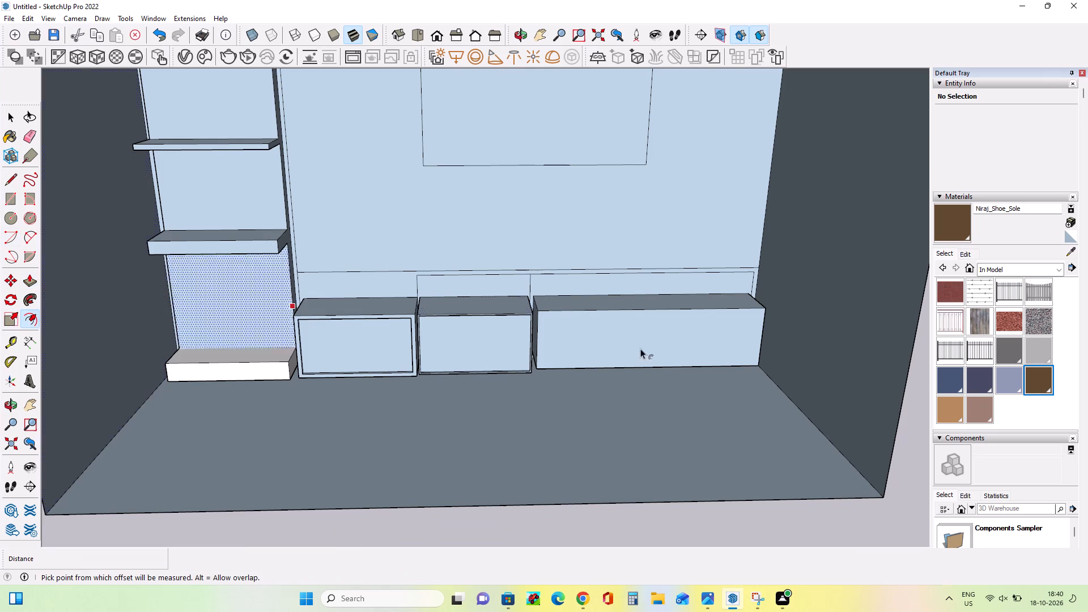
pyautogui.click(603, 339)
pyautogui.click(639, 355)
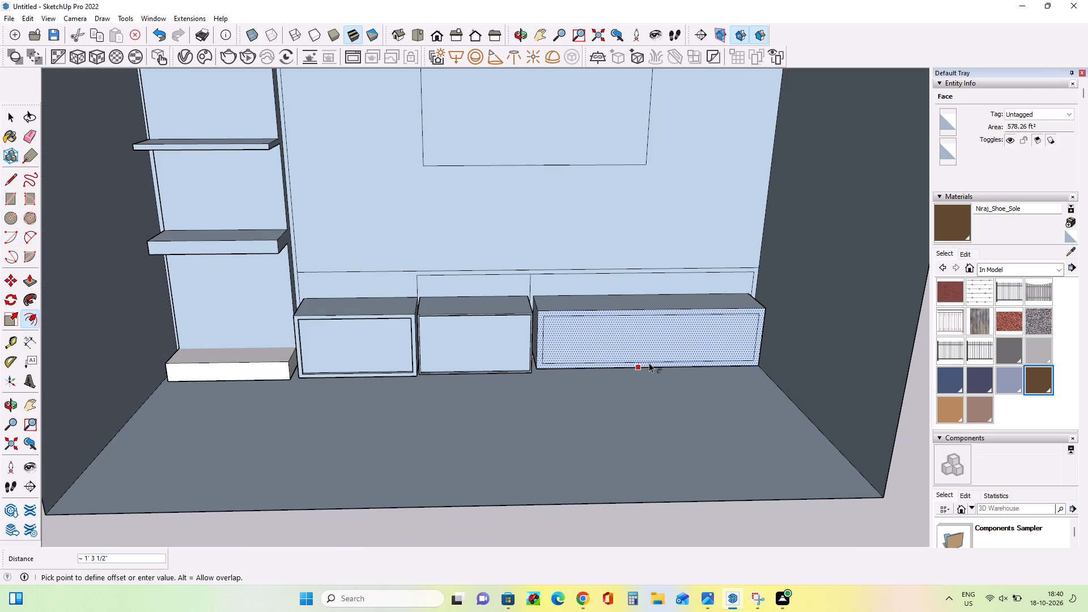
pyautogui.click(649, 363)
# Push/Pull the face inside the long cabinet's front border inward about 1' 3 5/8" to form a recess.
pyautogui.moveTo(562, 356); pyautogui.dragTo(588, 375, button='middle')
pyautogui.scroll(2, 448, 360)
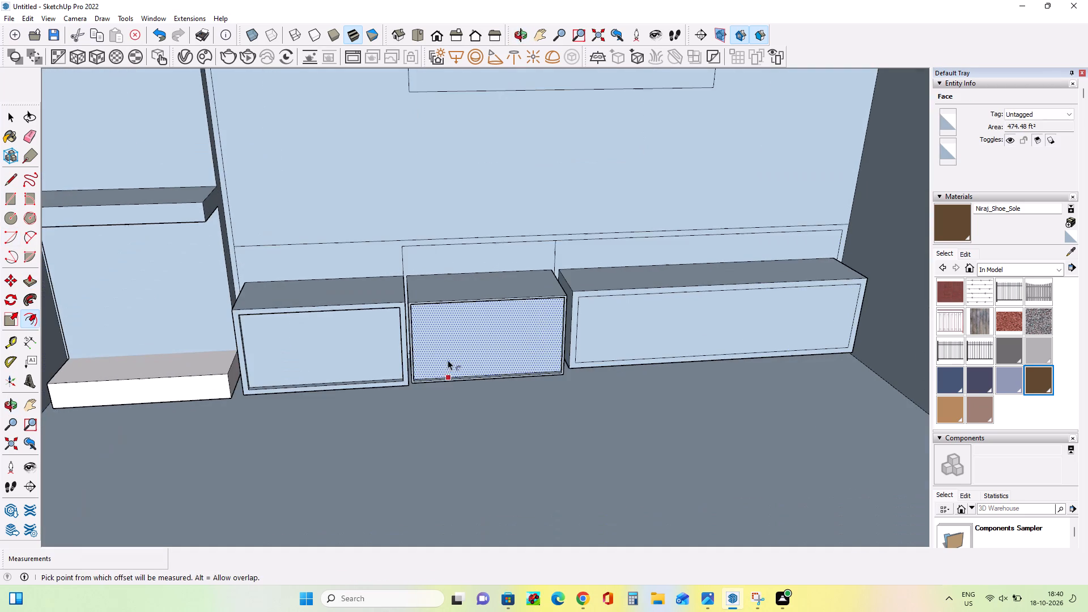
pyautogui.scroll(1, 448, 360)
pyautogui.moveTo(448, 359); pyautogui.dragTo(403, 359, button='middle')
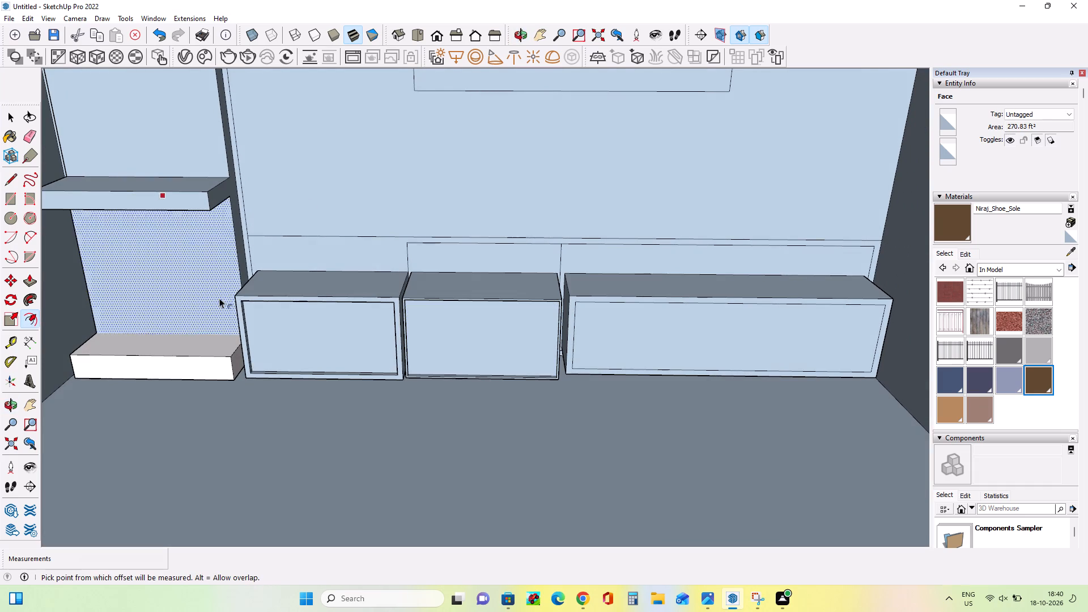
pyautogui.click(32, 284)
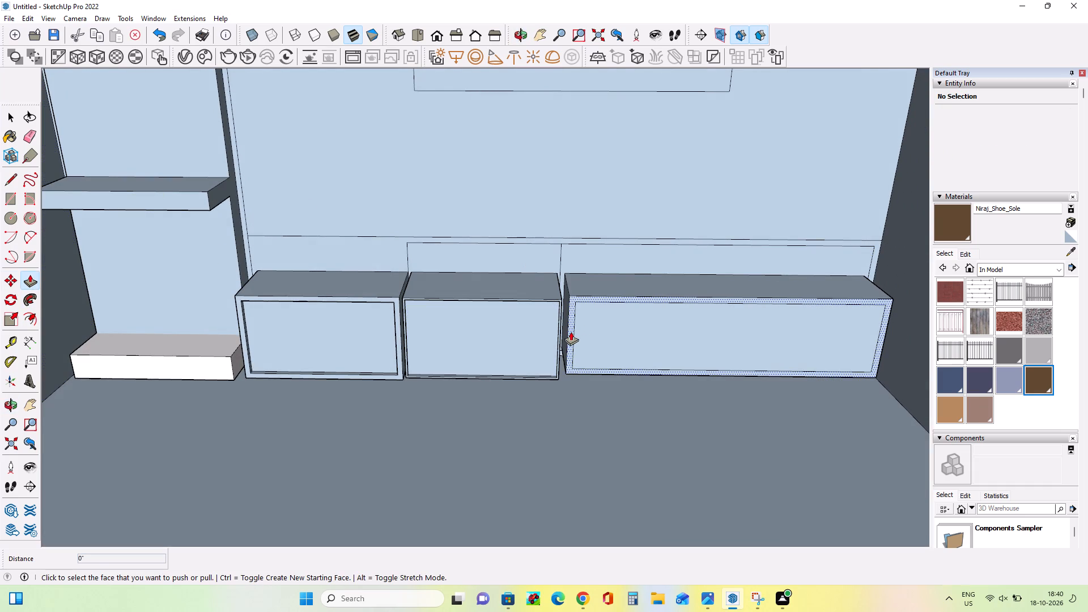
pyautogui.click(609, 338)
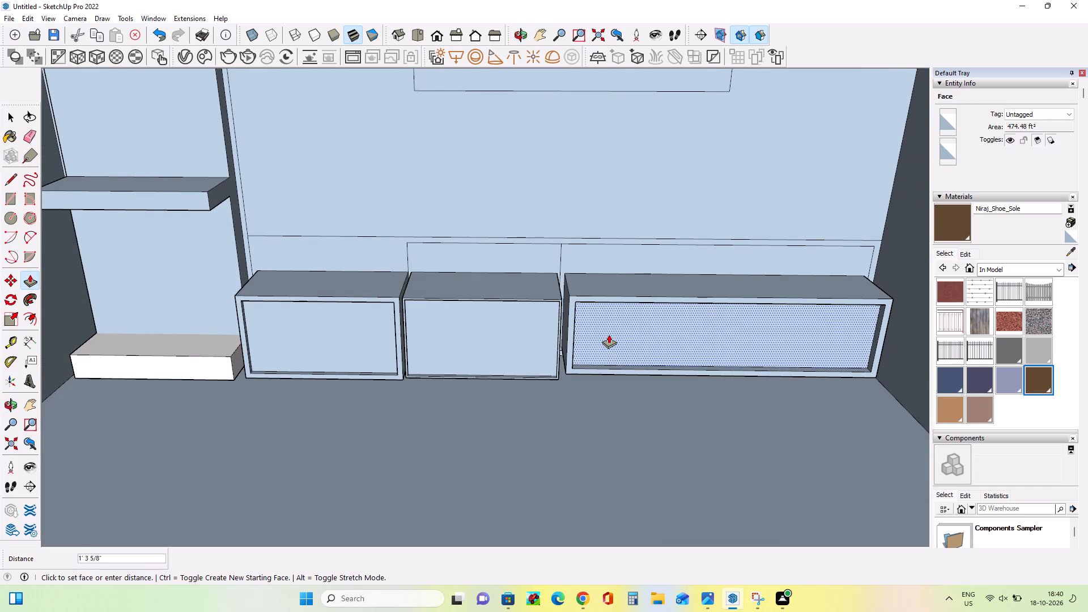
pyautogui.click(609, 334)
# Examine the room with its shelving and the row of three recessed low cabinets from several angles and distances.
pyautogui.moveTo(670, 377); pyautogui.dragTo(666, 380, button='middle')
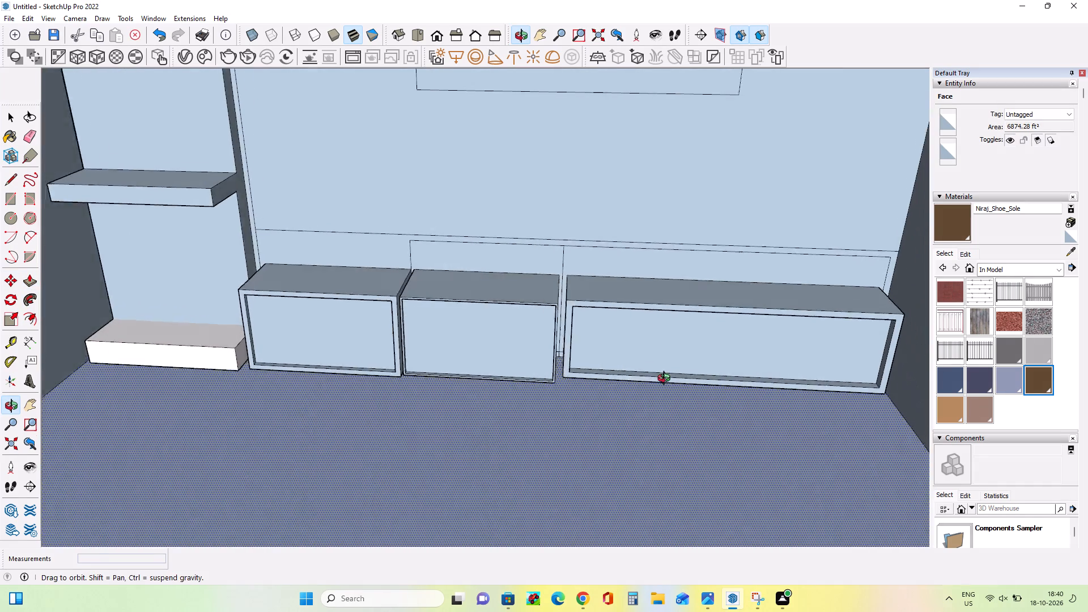
pyautogui.moveTo(666, 380); pyautogui.dragTo(677, 358, button='middle')
pyautogui.scroll(4, 538, 326)
pyautogui.scroll(-12, 541, 325)
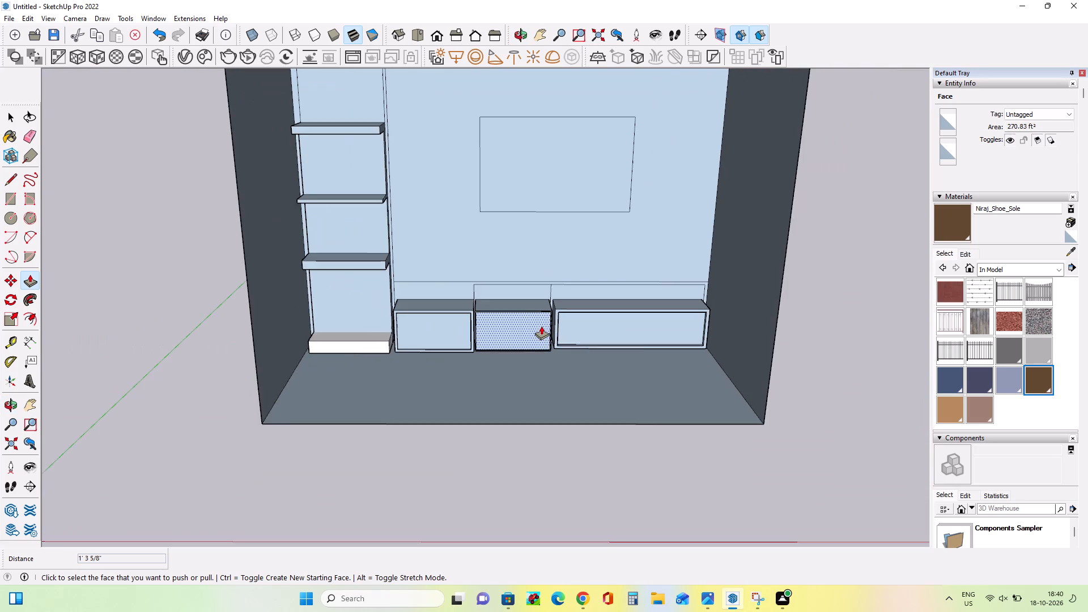
pyautogui.scroll(-3, 541, 326)
pyautogui.scroll(1, 541, 326)
pyautogui.scroll(-1, 541, 326)
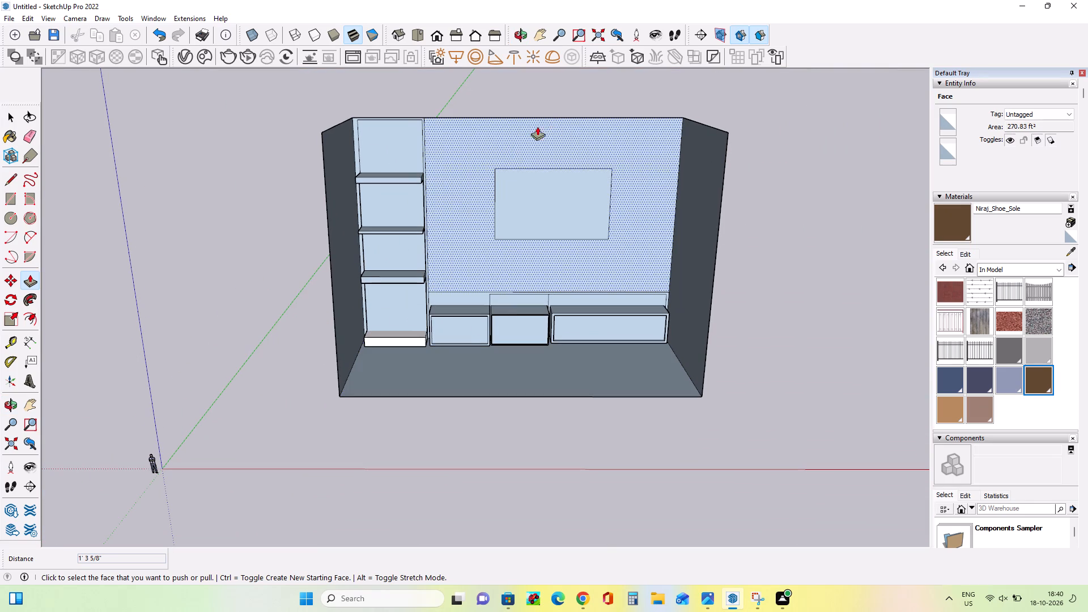
pyautogui.moveTo(341, 254); pyautogui.dragTo(396, 288, button='middle')
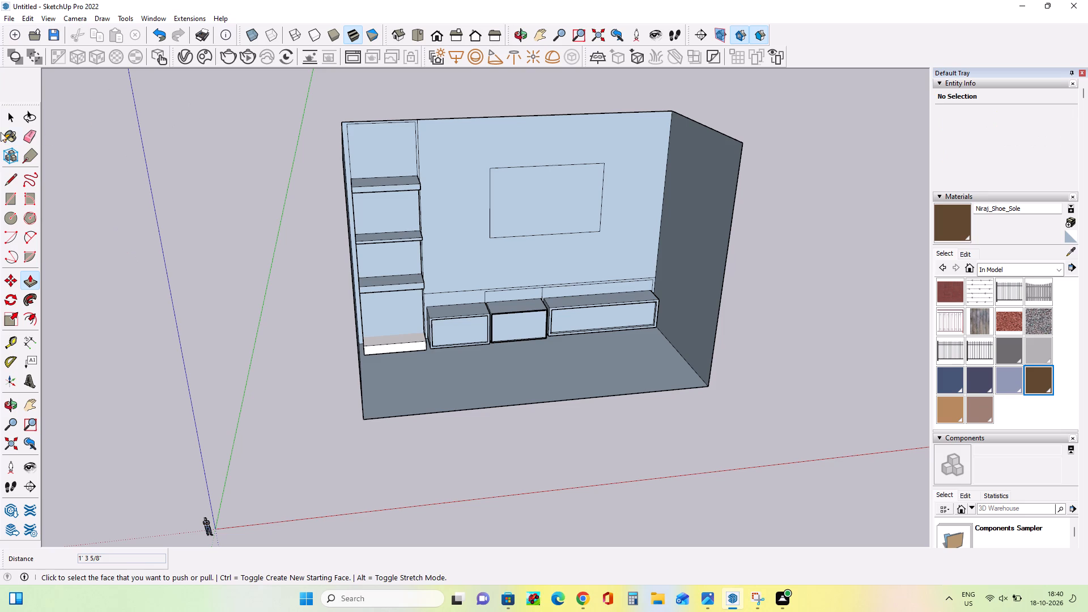
pyautogui.click(1, 113)
pyautogui.click(10, 114)
pyautogui.click(188, 127)
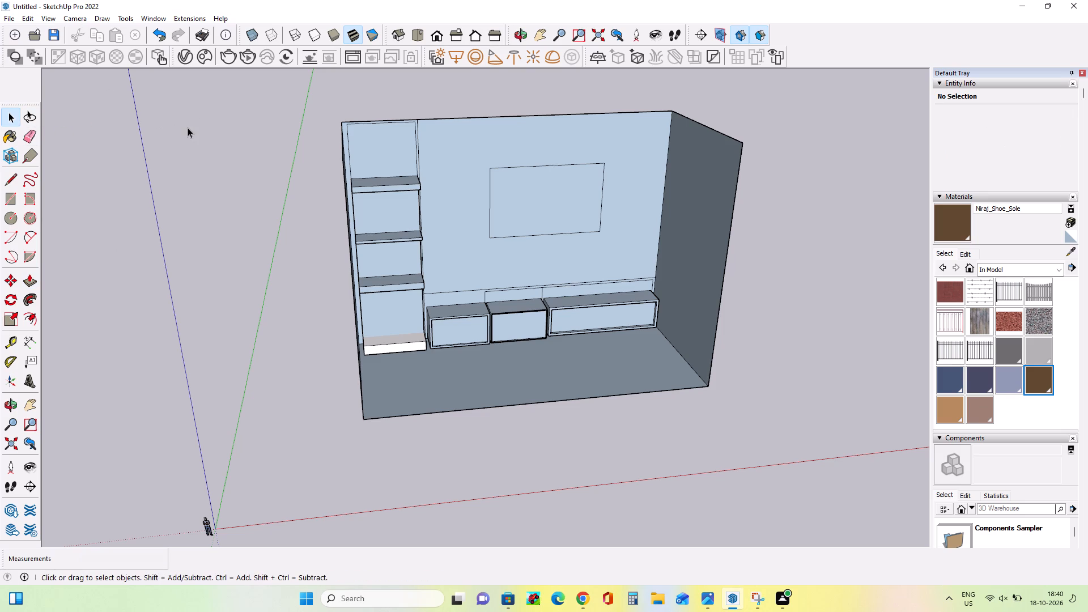
pyautogui.moveTo(287, 222); pyautogui.dragTo(245, 149, button='middle')
pyautogui.scroll(2, 494, 290)
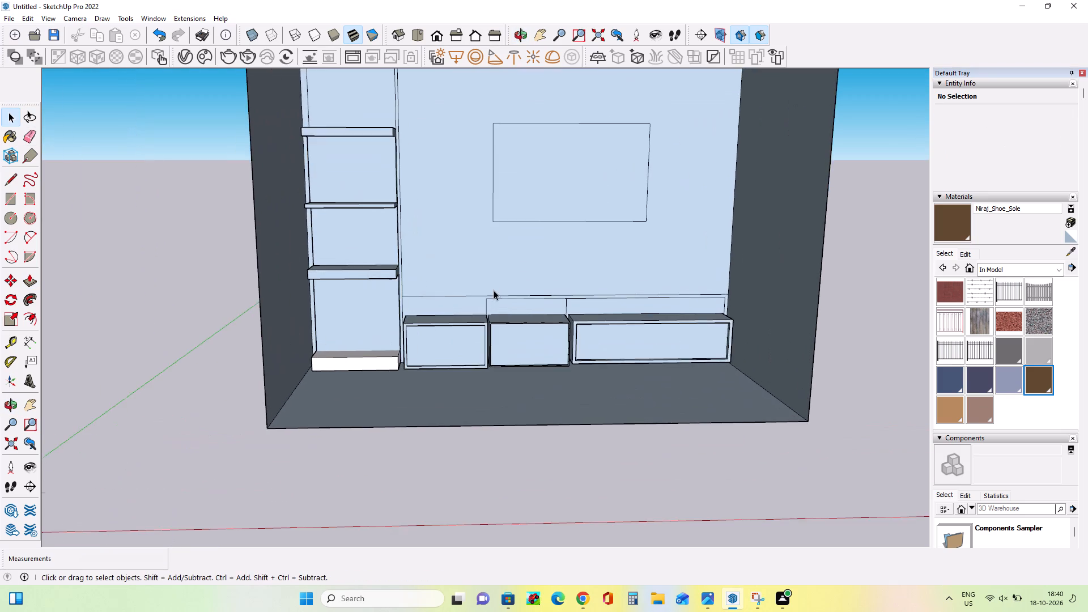
pyautogui.scroll(8, 494, 290)
pyautogui.scroll(-9, 505, 335)
pyautogui.scroll(1, 505, 335)
pyautogui.scroll(-4, 505, 335)
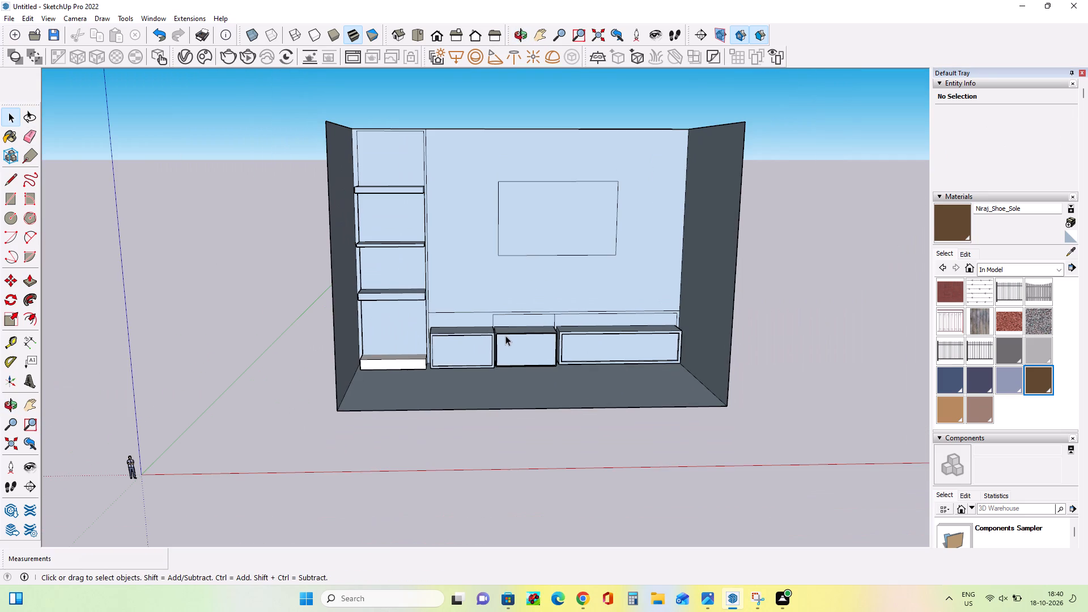
# Push/Pull the recessed panel of the middle low cabinet about 2' 3 3/16" deeper.
pyautogui.scroll(4, 494, 357)
pyautogui.moveTo(532, 340); pyautogui.dragTo(557, 340, button='middle')
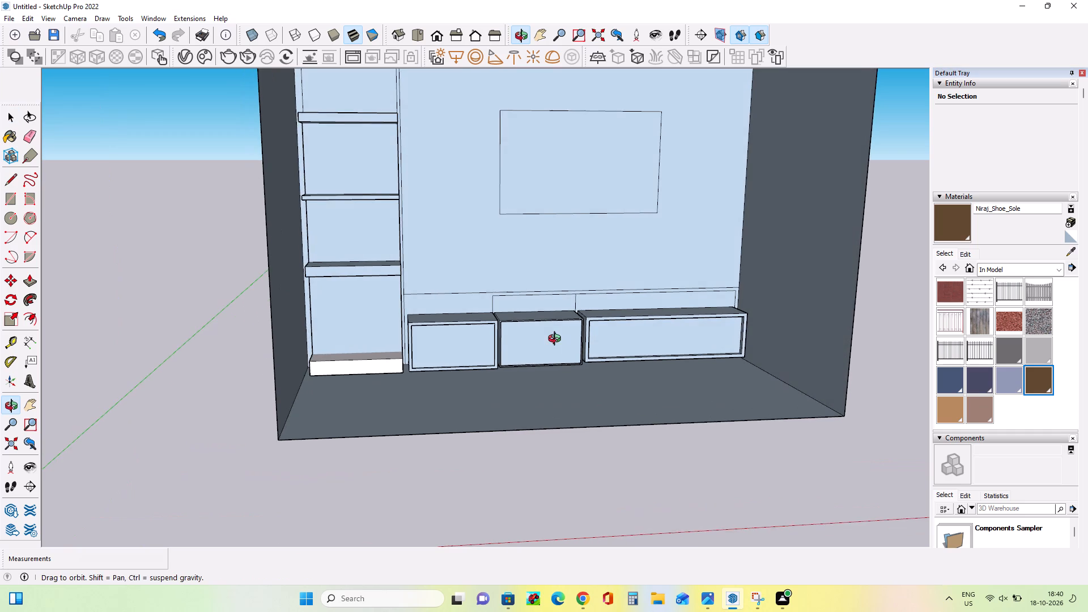
pyautogui.moveTo(557, 340); pyautogui.dragTo(557, 346, button='middle')
pyautogui.scroll(8, 539, 354)
pyautogui.middleClick(541, 352)
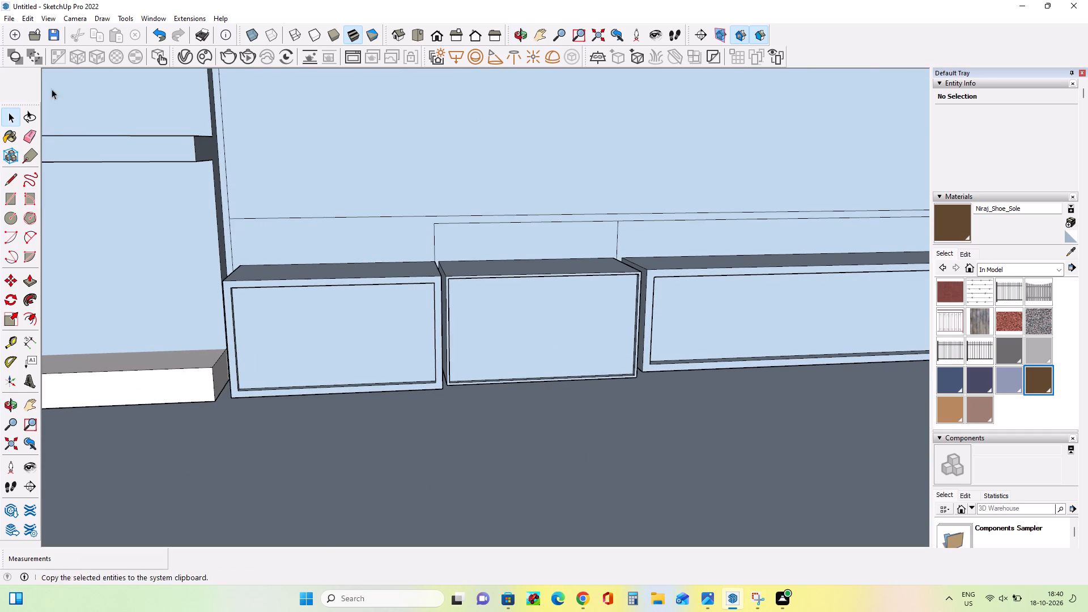
pyautogui.click(30, 283)
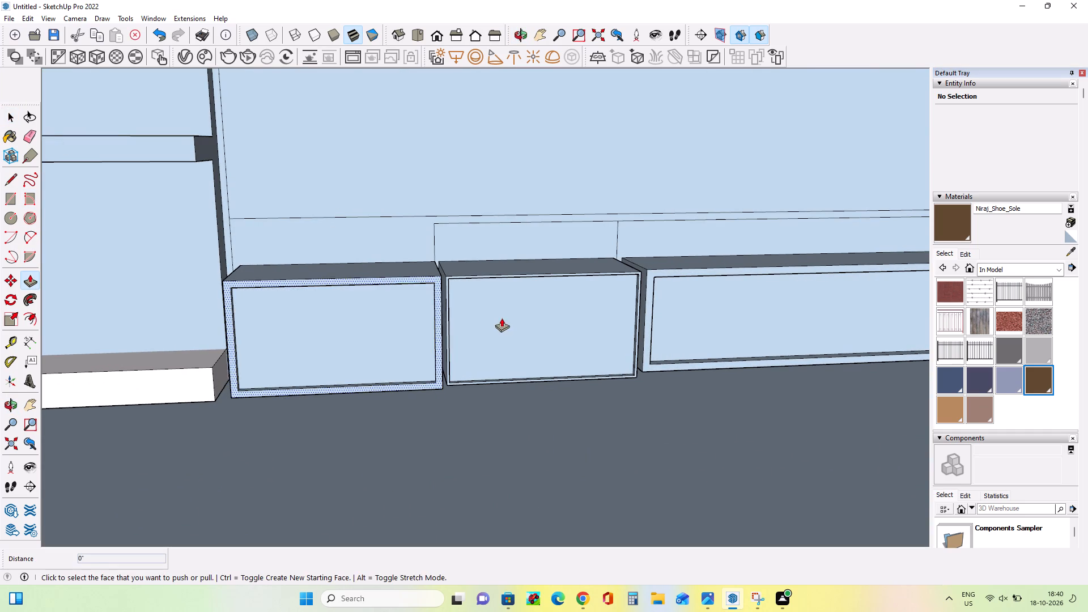
pyautogui.click(505, 318)
pyautogui.click(504, 312)
# Thicken the middle cabinet's frame with Push/Pull, moving its inner bottom up about 4 13/16" and its inner left side inward about 6 11/16".
pyautogui.moveTo(110, 266); pyautogui.dragTo(162, 290, button='middle')
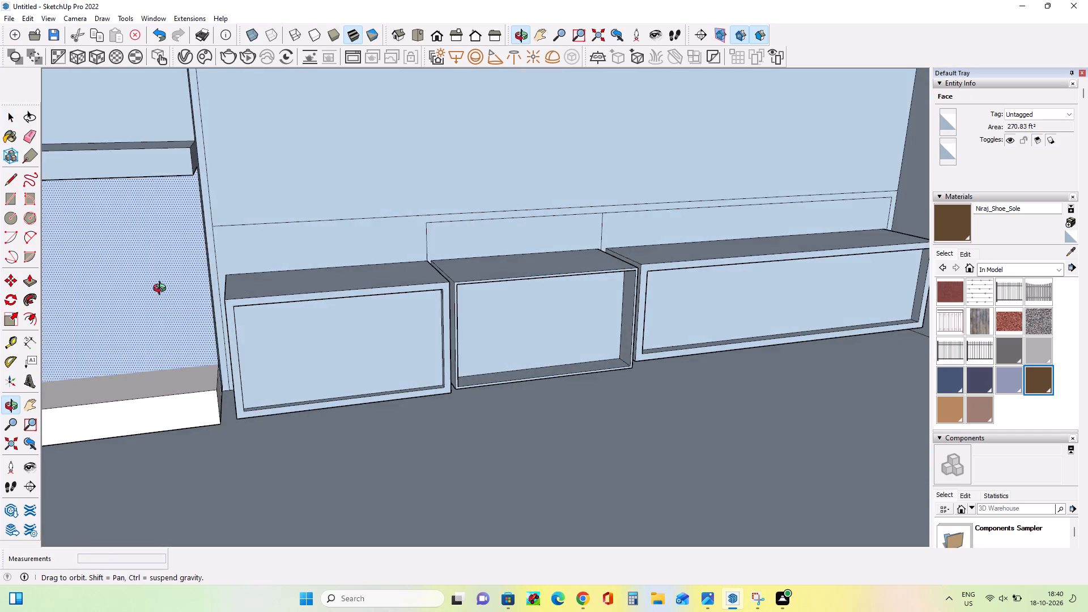
pyautogui.moveTo(162, 290); pyautogui.dragTo(84, 223, button='middle')
pyautogui.scroll(1, 389, 299)
pyautogui.moveTo(389, 297); pyautogui.dragTo(425, 160, button='middle')
pyautogui.moveTo(444, 258); pyautogui.dragTo(424, 424, button='middle')
pyautogui.scroll(1, 424, 424)
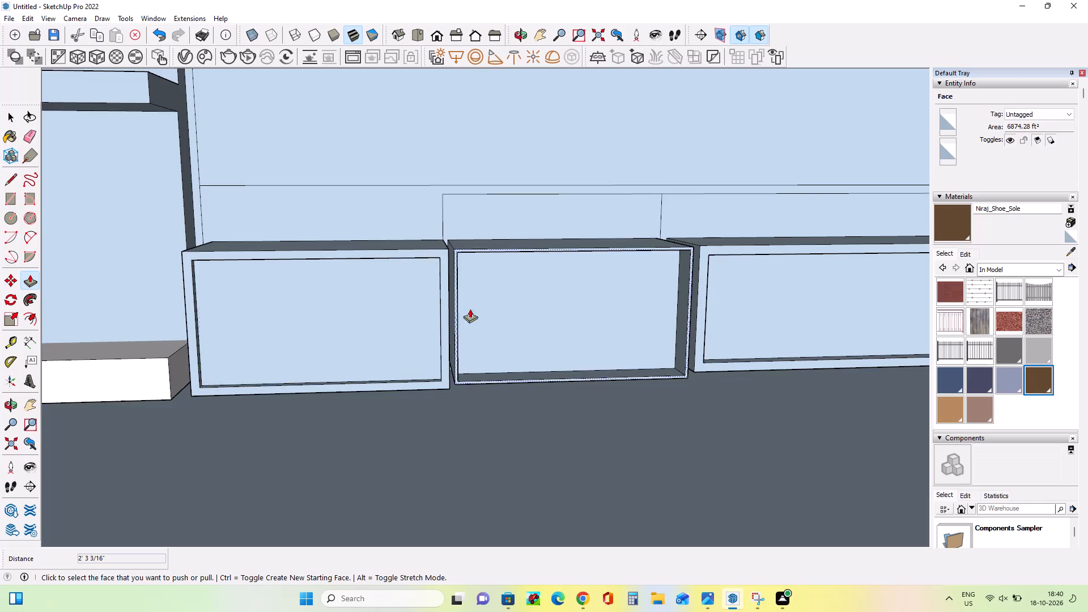
pyautogui.scroll(5, 480, 304)
pyautogui.click(529, 419)
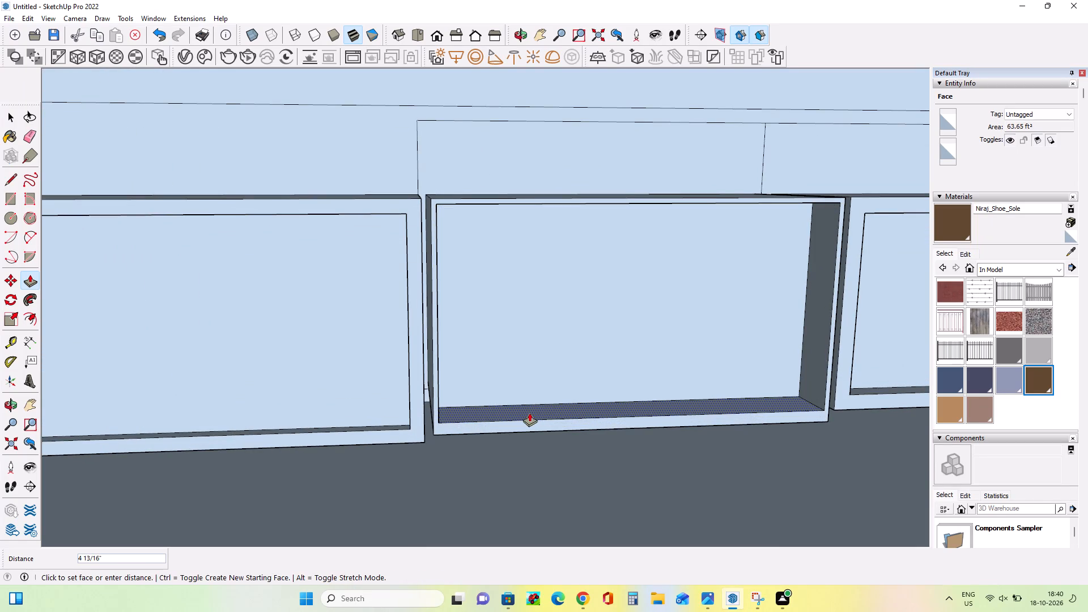
pyautogui.click(529, 413)
pyautogui.moveTo(509, 380); pyautogui.dragTo(278, 398, button='middle')
pyautogui.click(385, 388)
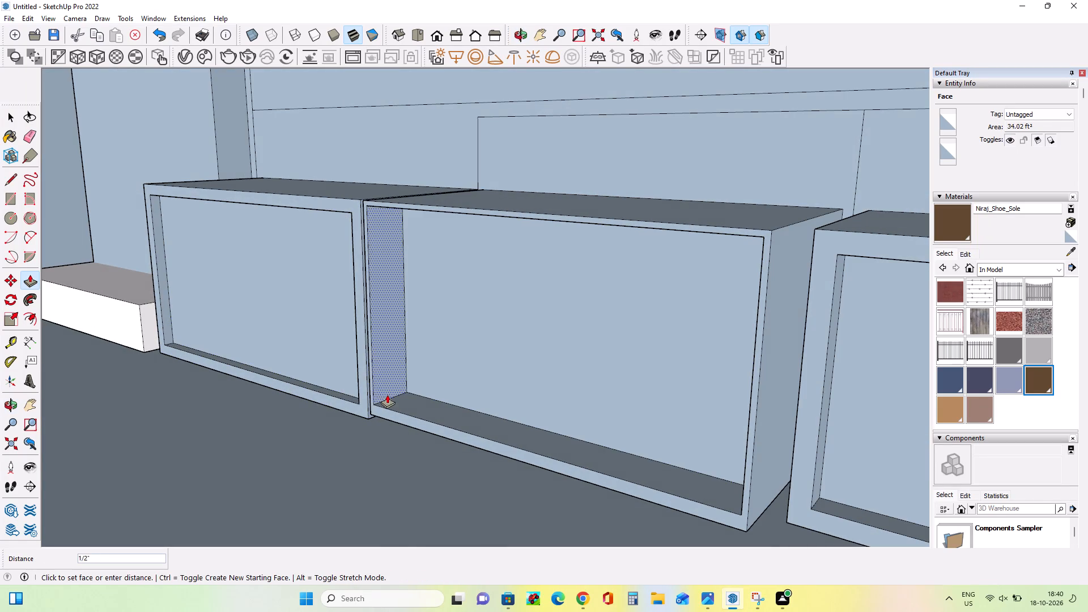
pyautogui.click(390, 395)
# Push/Pull the middle cabinet's inner top down about 5 1/8" and its inner right side inward about 4 1/16".
pyautogui.moveTo(342, 339); pyautogui.dragTo(488, 287, button='middle')
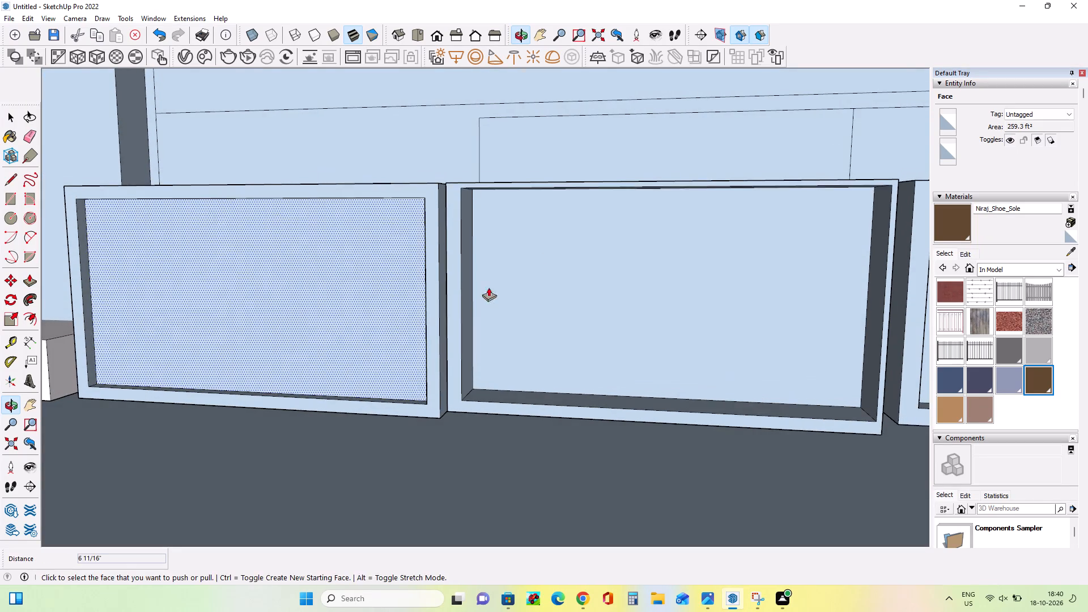
pyautogui.moveTo(488, 287); pyautogui.dragTo(481, 310, button='middle')
pyautogui.moveTo(576, 250); pyautogui.dragTo(588, 206, button='middle')
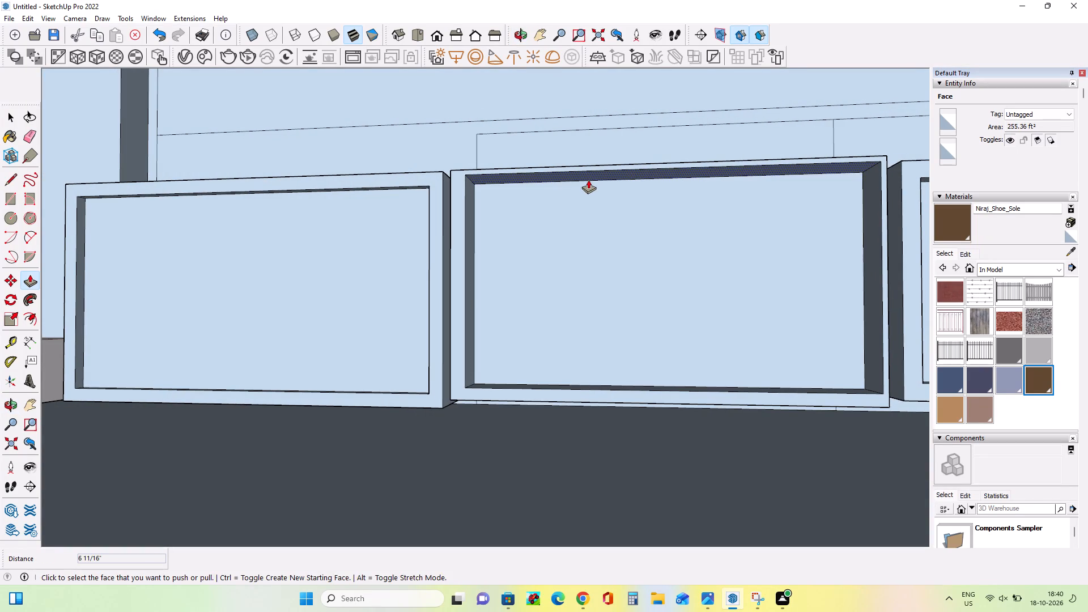
pyautogui.click(588, 180)
pyautogui.moveTo(589, 187); pyautogui.dragTo(596, 201)
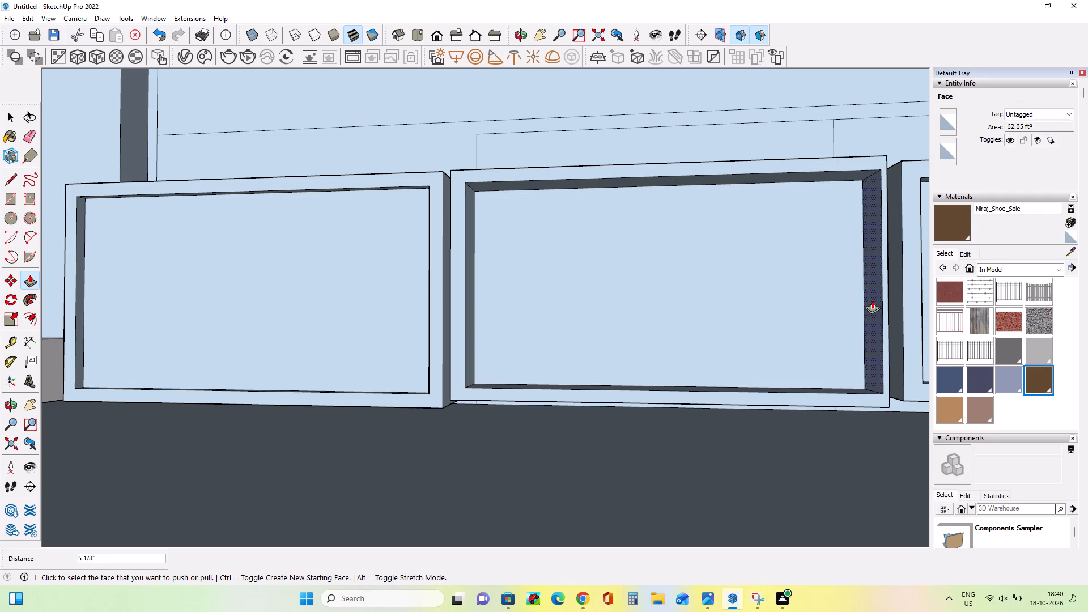
pyautogui.click(872, 300)
pyautogui.click(865, 303)
# Erase the leftover panel outlines on the back wall above the middle and long cabinets, keeping the long horizontal wall line.
pyautogui.scroll(-7, 194, 263)
pyautogui.moveTo(199, 267); pyautogui.dragTo(213, 278, button='middle')
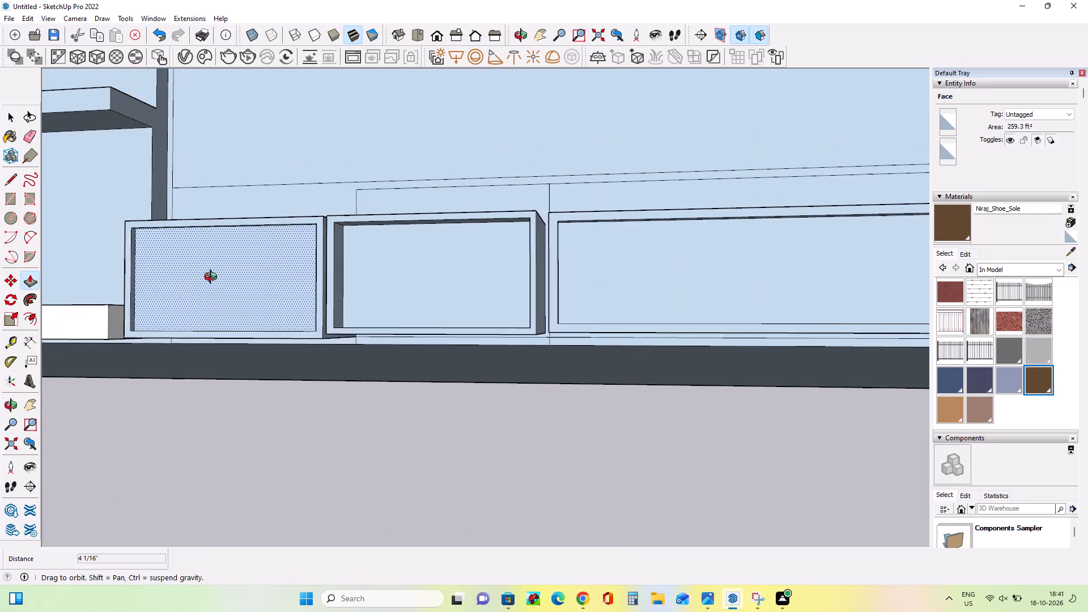
pyautogui.moveTo(213, 278); pyautogui.dragTo(315, 330, button='middle')
pyautogui.scroll(-3, 351, 364)
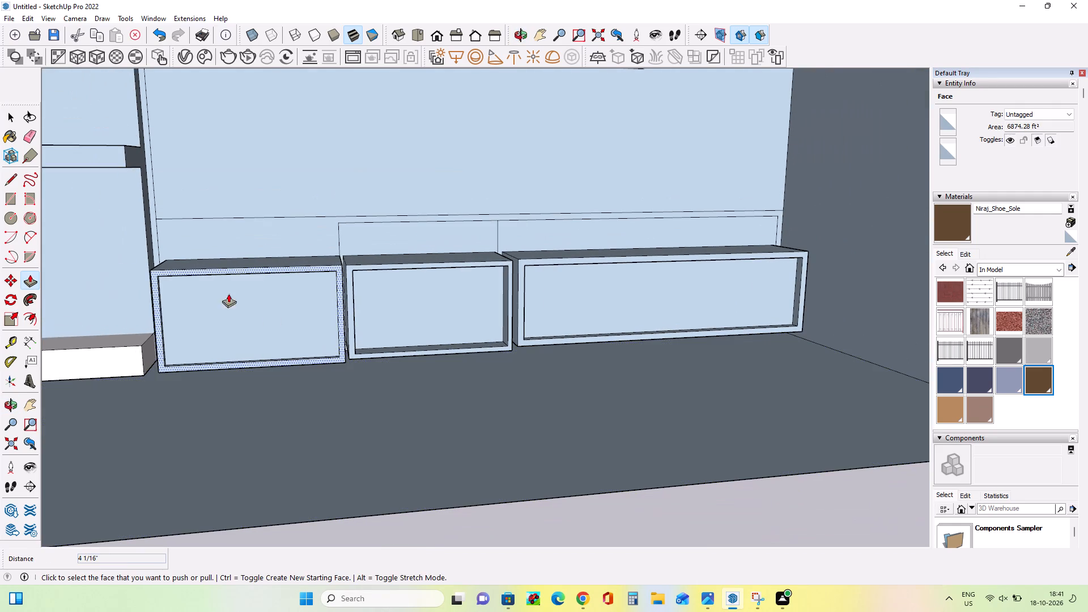
pyautogui.click(23, 139)
pyautogui.moveTo(333, 248); pyautogui.dragTo(348, 245)
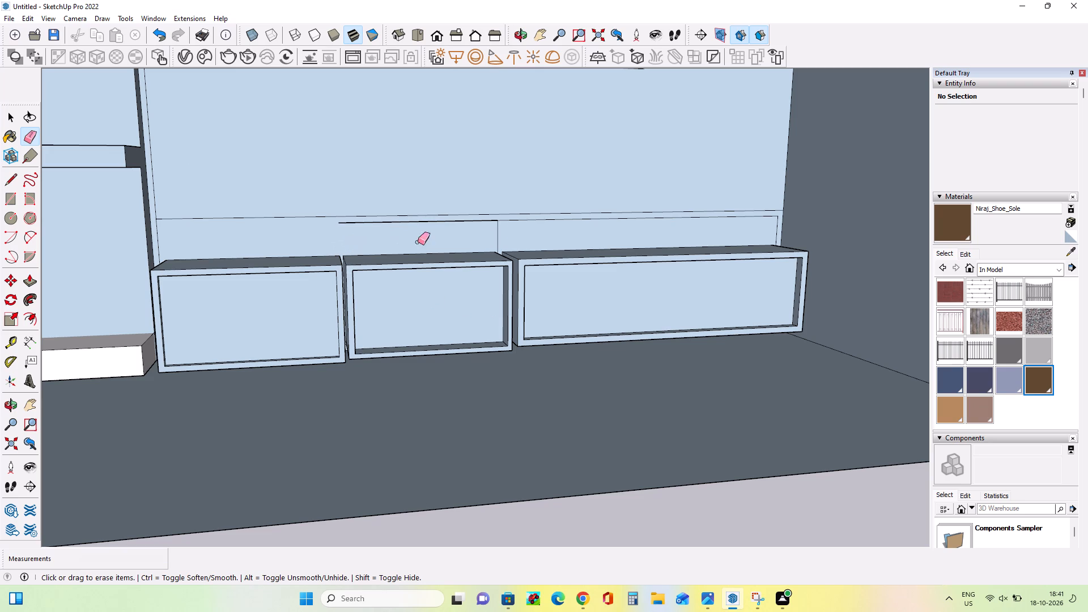
pyautogui.moveTo(496, 236); pyautogui.dragTo(503, 235)
pyautogui.click(501, 222)
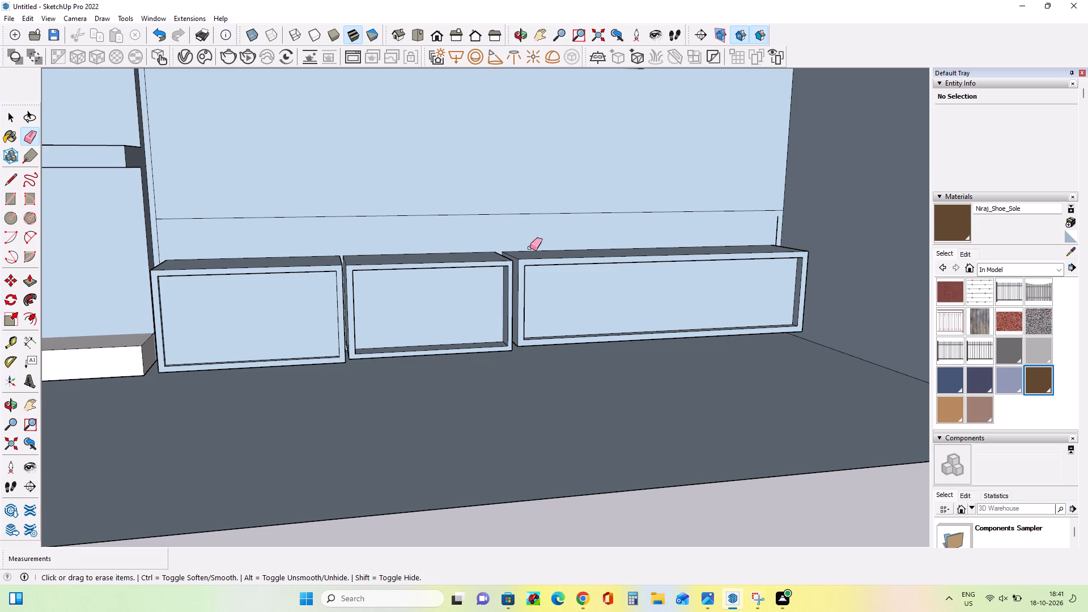
pyautogui.click(777, 236)
# Paint the top and front edge of the lowest shelf above the white base with Concrete Stamped Ashlar.
pyautogui.scroll(-6, 579, 274)
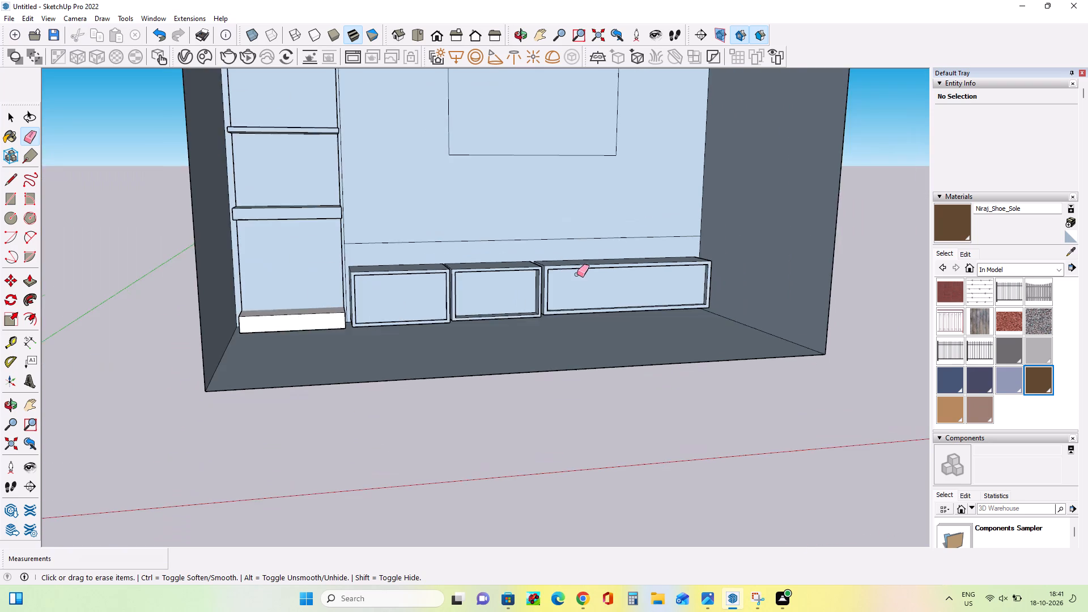
pyautogui.moveTo(637, 298); pyautogui.dragTo(589, 379, button='middle')
pyautogui.scroll(-3, 589, 381)
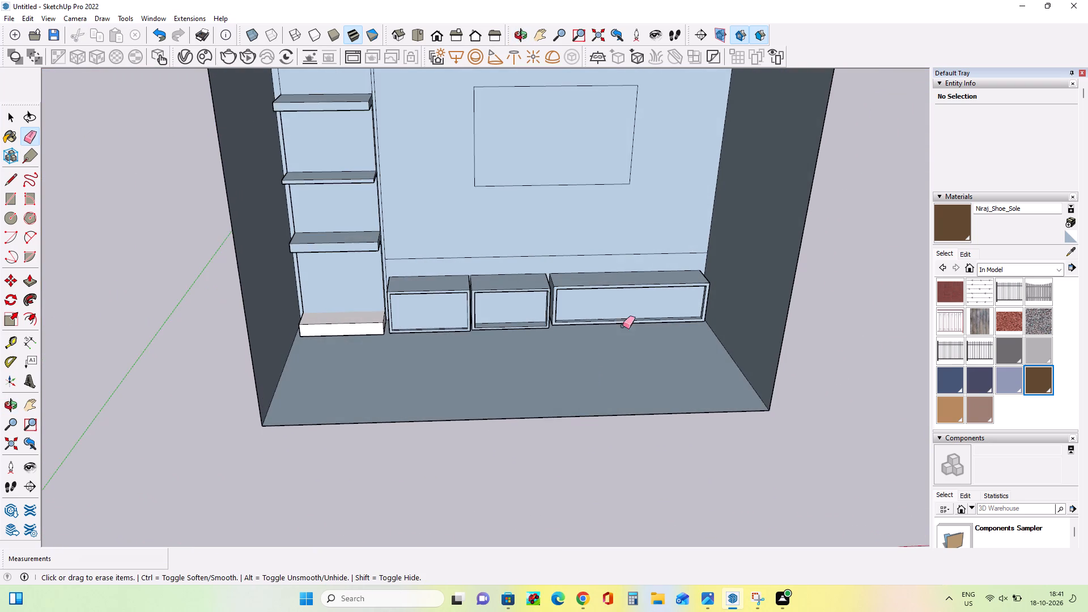
pyautogui.click(957, 293)
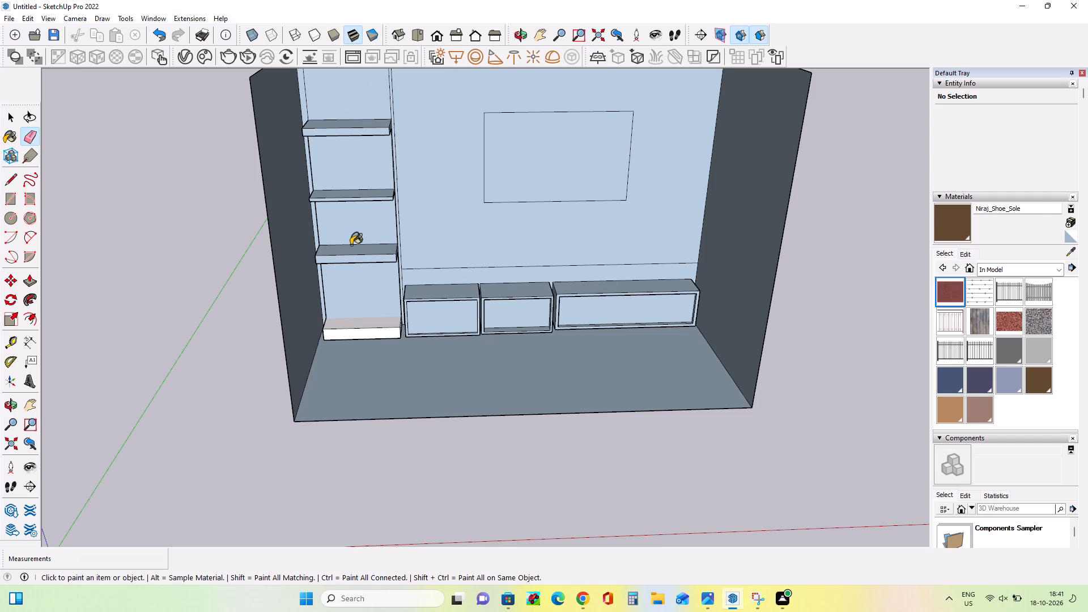
pyautogui.click(351, 249)
pyautogui.click(365, 260)
# Paint the tops and recessed panels of all three low cabinets with Concrete Stamped Ashlar.
pyautogui.moveTo(428, 292); pyautogui.dragTo(435, 207, button='middle')
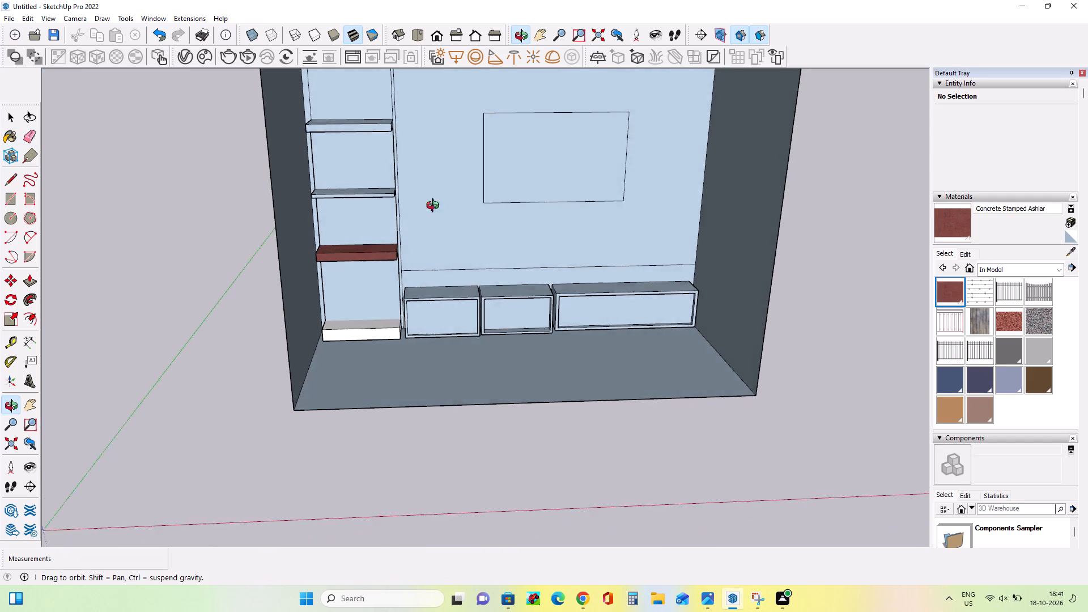
pyautogui.moveTo(435, 207); pyautogui.dragTo(440, 334, button='middle')
pyautogui.click(442, 300)
pyautogui.click(516, 292)
pyautogui.click(602, 280)
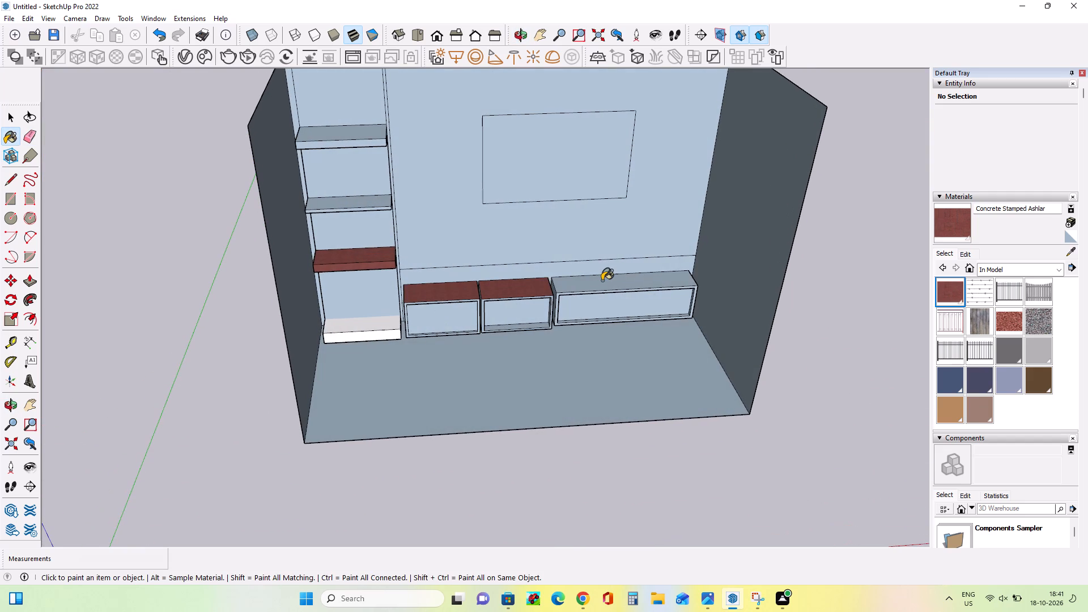
pyautogui.click(604, 310)
pyautogui.click(522, 320)
pyautogui.click(424, 320)
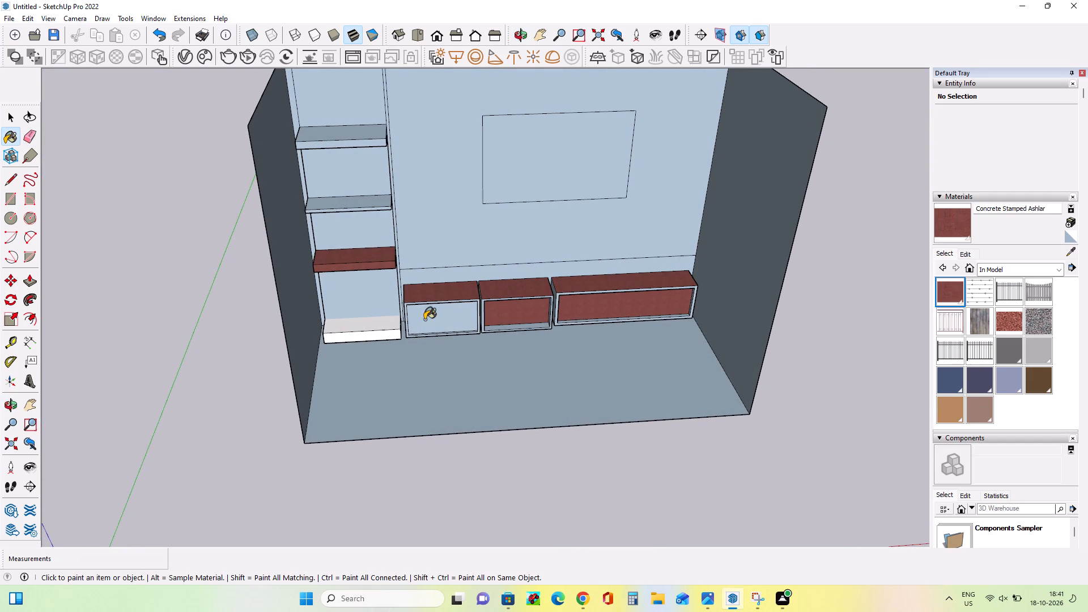
pyautogui.moveTo(488, 369); pyautogui.dragTo(426, 358, button='middle')
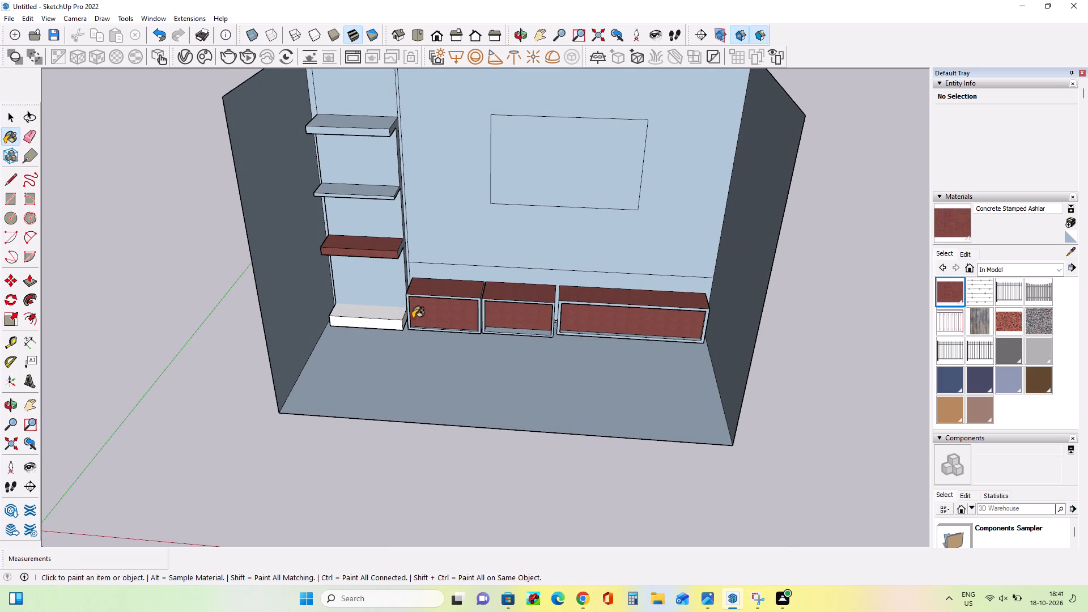
# Paint the top and front of the white base below the shelves with Concrete Stamped Ashlar.
pyautogui.moveTo(457, 280); pyautogui.dragTo(551, 309, button='middle')
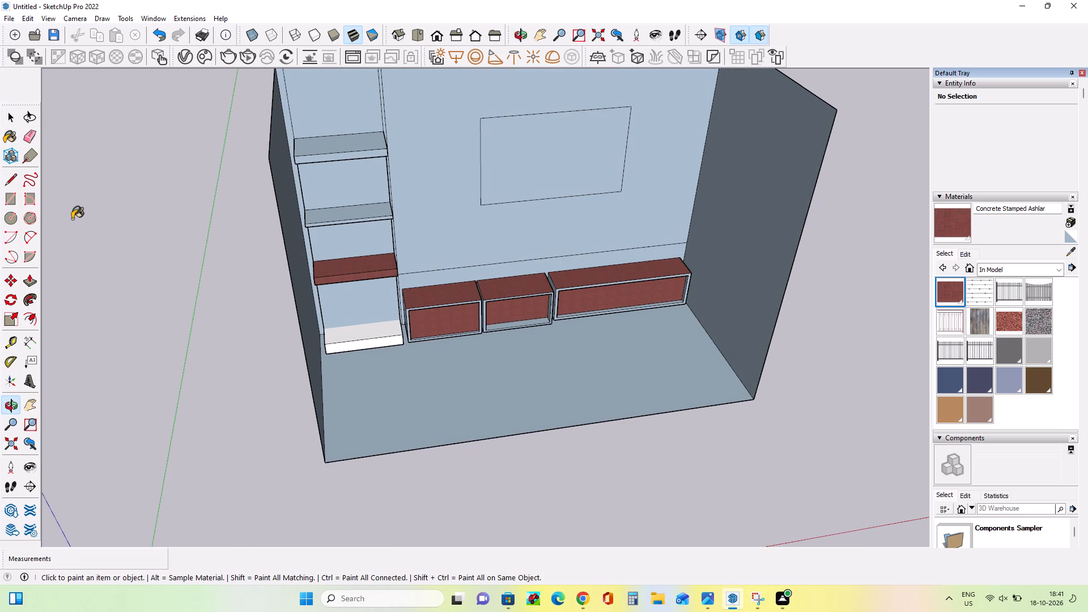
pyautogui.click(379, 343)
pyautogui.click(383, 333)
# Paint the tops and front edges of the two upper shelves with Concrete Stamped Ashlar.
pyautogui.moveTo(372, 360); pyautogui.dragTo(385, 345, button='middle')
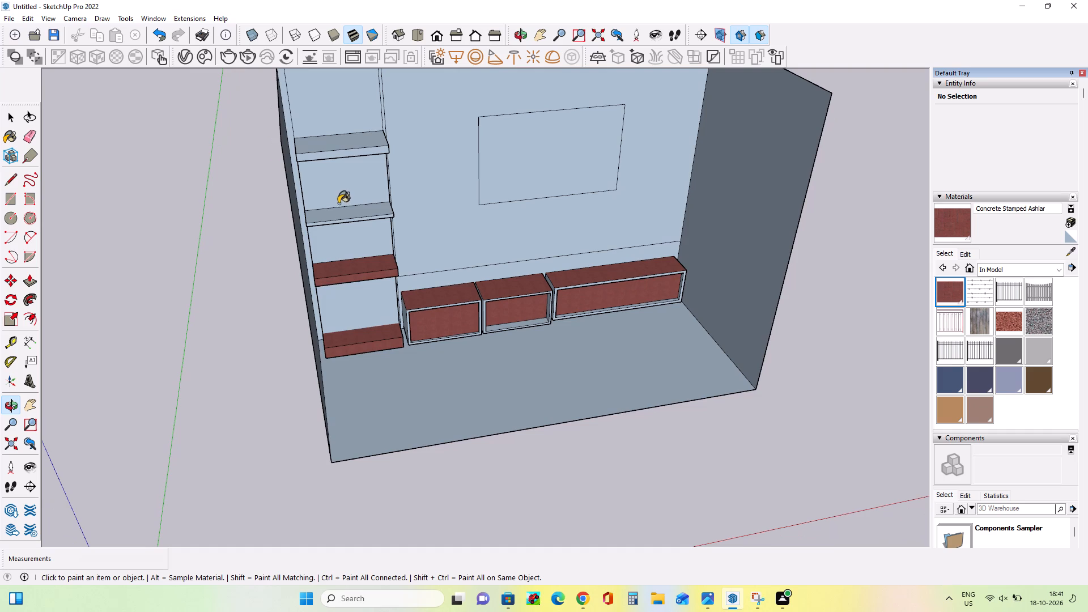
pyautogui.click(339, 214)
pyautogui.moveTo(351, 229); pyautogui.dragTo(347, 206, button='middle')
pyautogui.click(354, 143)
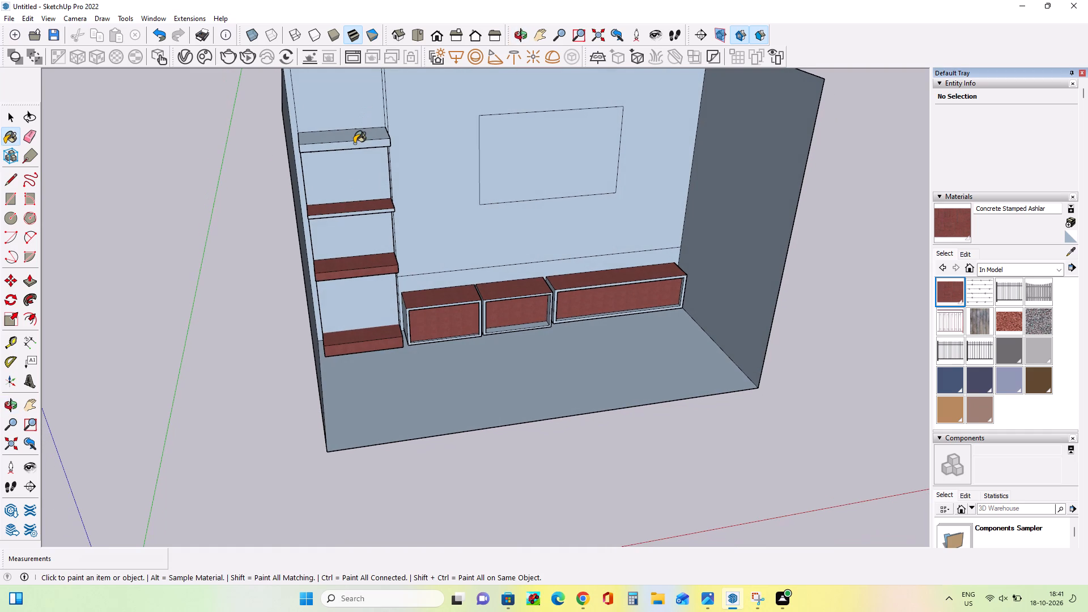
pyautogui.click(356, 134)
pyautogui.moveTo(372, 236); pyautogui.dragTo(363, 171, button='middle')
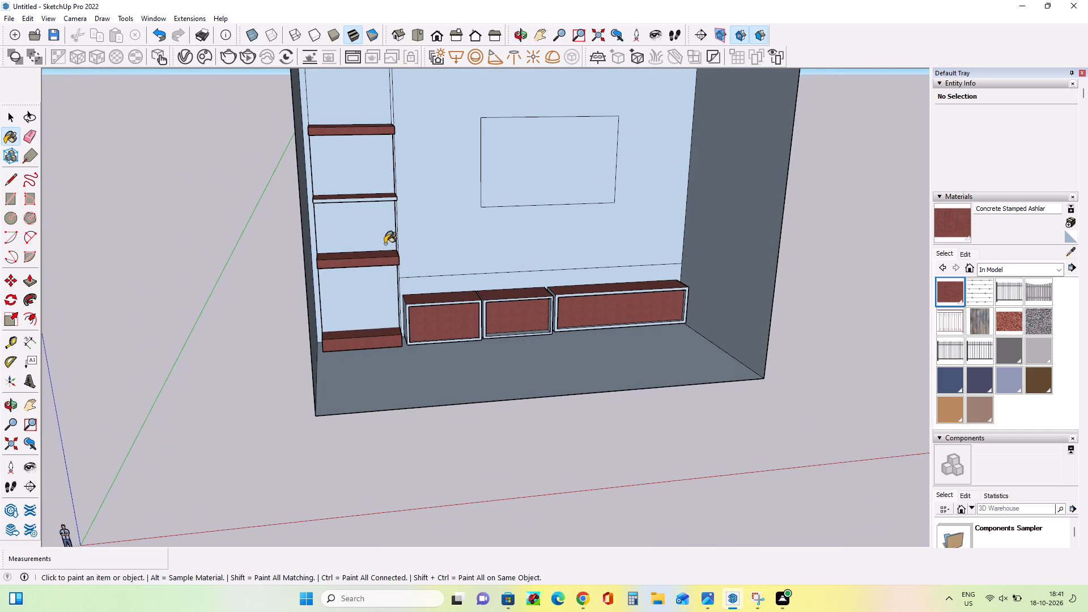
pyautogui.scroll(1, 385, 244)
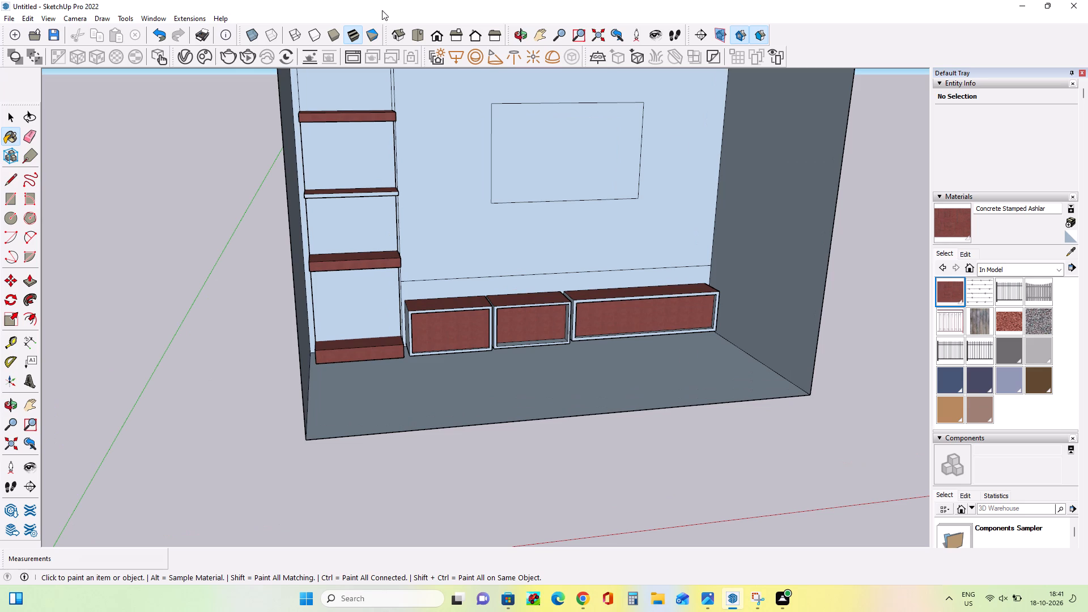
pyautogui.moveTo(522, 314); pyautogui.dragTo(492, 333, button='middle')
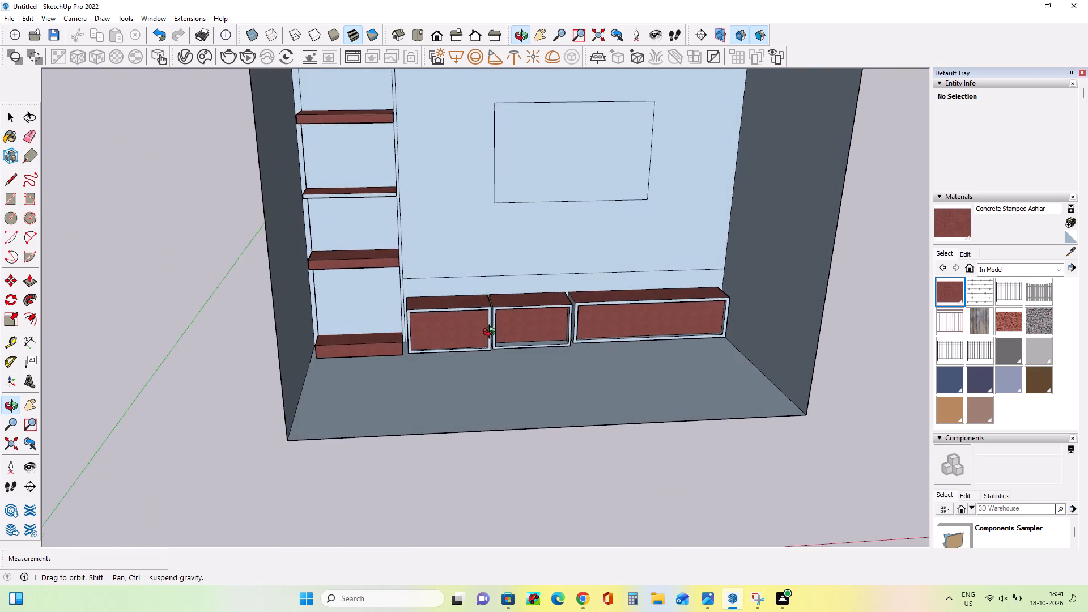
pyautogui.moveTo(492, 333); pyautogui.dragTo(493, 350, button='middle')
pyautogui.scroll(-5, 484, 354)
pyautogui.moveTo(527, 307); pyautogui.dragTo(542, 257, button='middle')
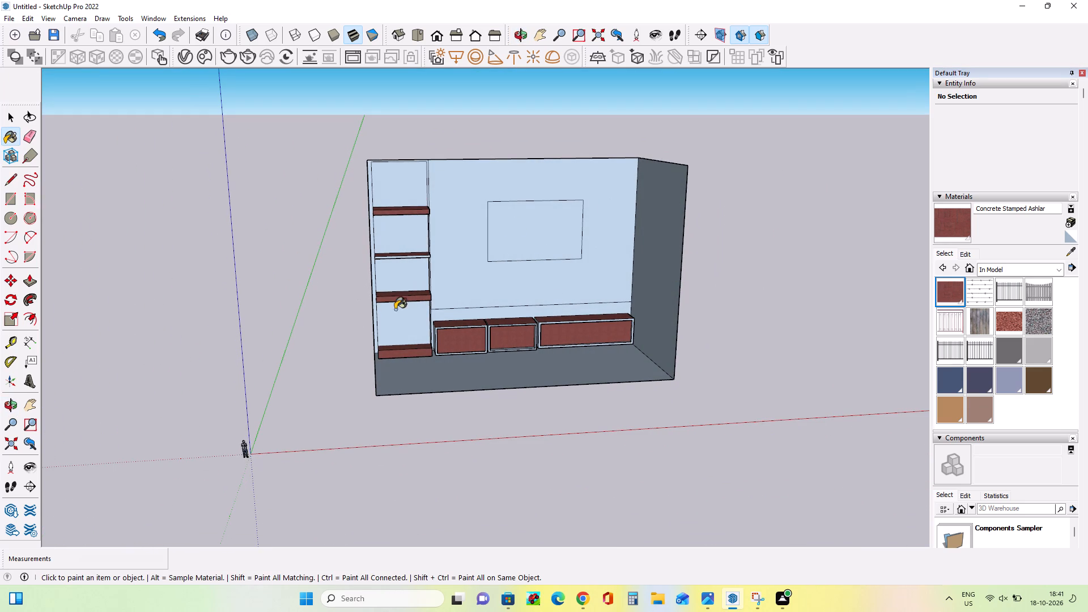
pyautogui.scroll(3, 431, 260)
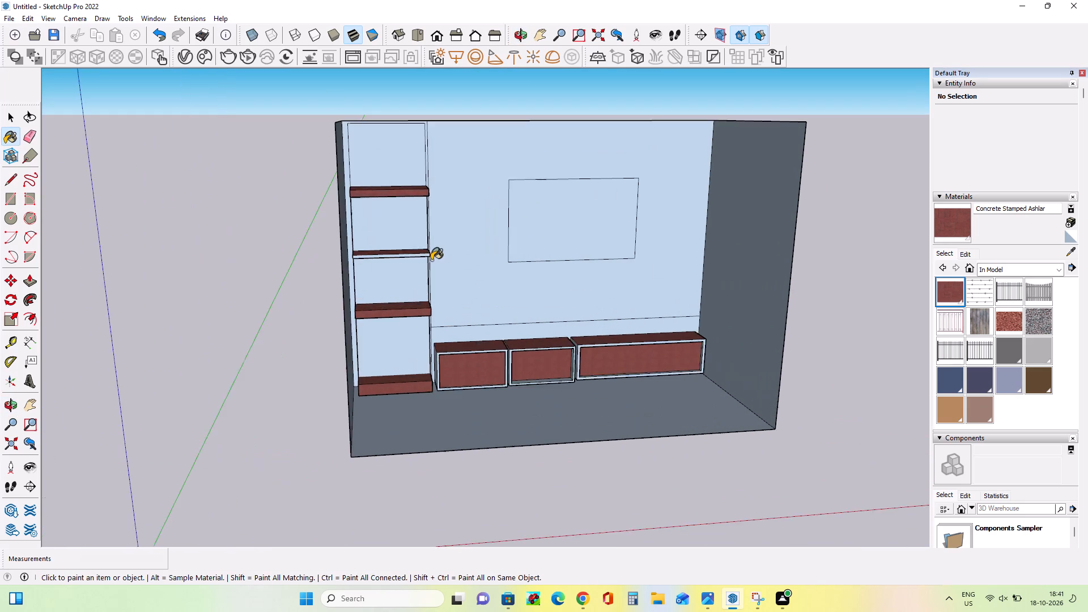
pyautogui.scroll(1, 434, 267)
pyautogui.moveTo(450, 288); pyautogui.dragTo(461, 307, button='middle')
pyautogui.scroll(8, 402, 253)
pyautogui.click(415, 261)
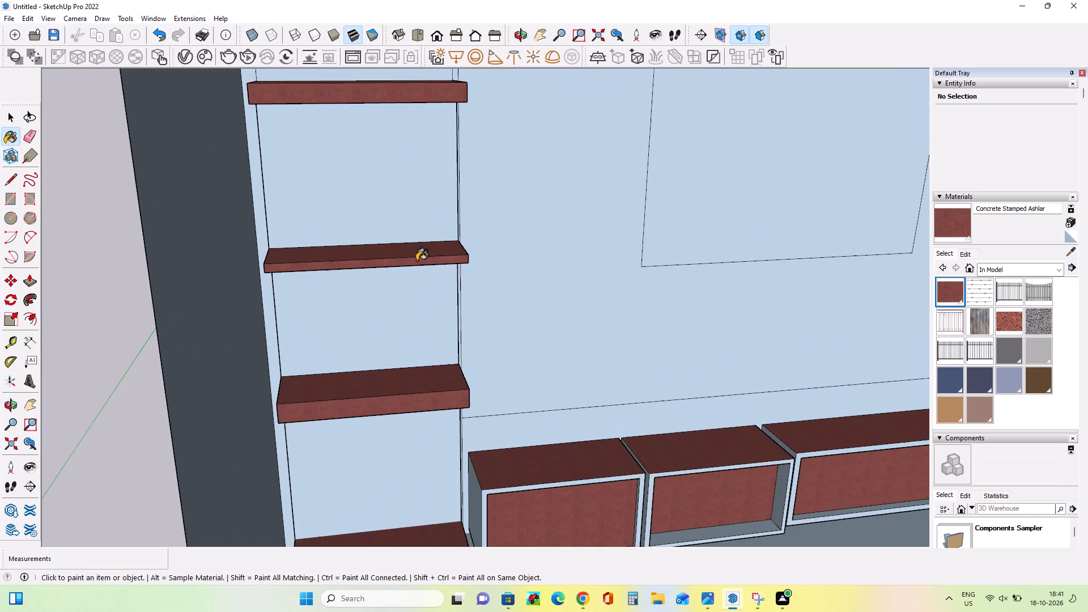
# Paint the undersides of the three wall shelves with Concrete Stamped Ashlar, leaving the back panel between them unpainted.
pyautogui.moveTo(431, 309); pyautogui.dragTo(437, 130, button='middle')
pyautogui.click(422, 211)
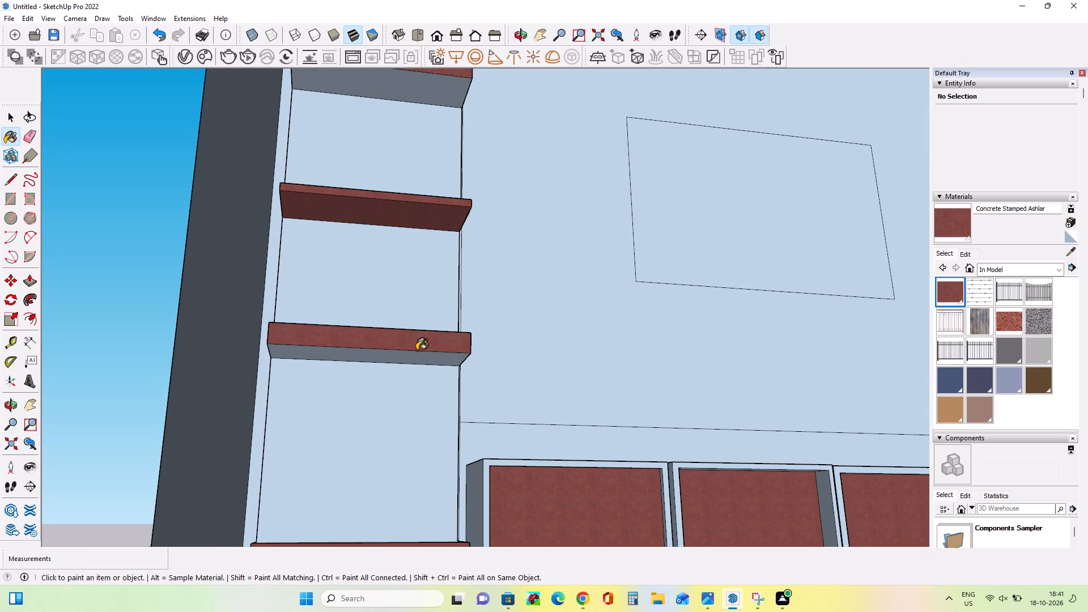
pyautogui.click(408, 365)
pyautogui.moveTo(407, 335); pyautogui.dragTo(406, 372, button='middle')
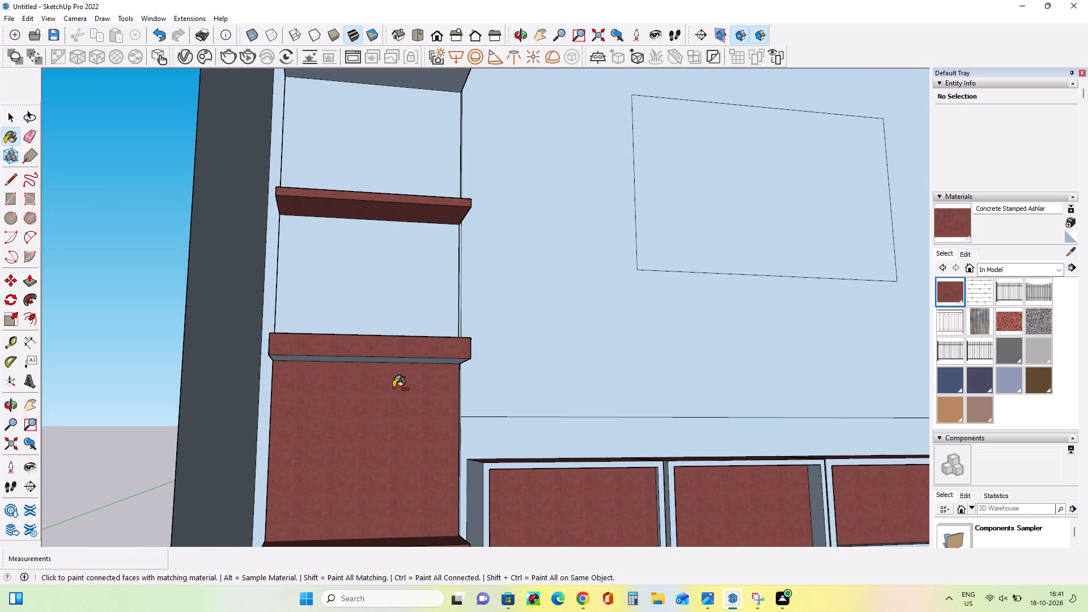
pyautogui.hotkey('ctrl', 'z')
pyautogui.moveTo(400, 357); pyautogui.dragTo(404, 280, button='middle')
pyautogui.click(419, 346)
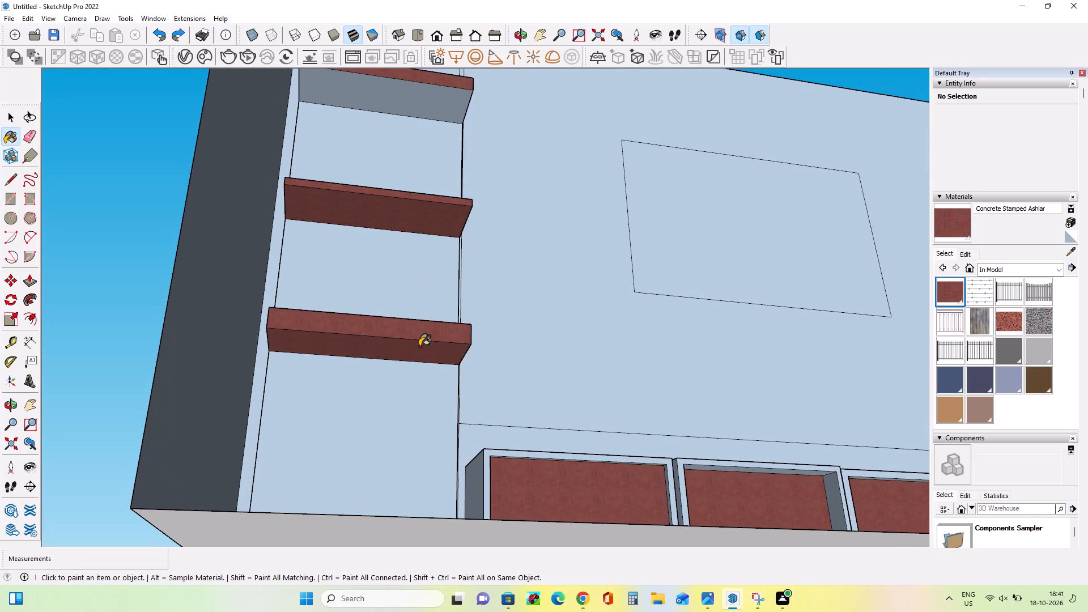
pyautogui.moveTo(437, 321); pyautogui.dragTo(414, 457, button='middle')
pyautogui.scroll(-7, 412, 447)
pyautogui.moveTo(422, 313); pyautogui.dragTo(419, 286, button='middle')
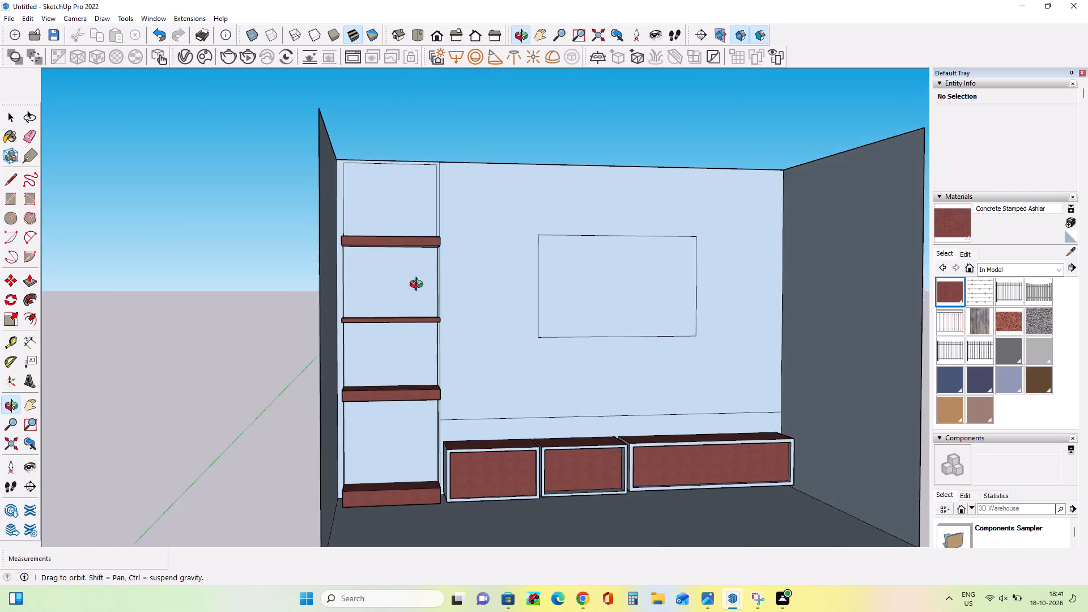
pyautogui.moveTo(419, 286); pyautogui.dragTo(427, 217, button='middle')
pyautogui.click(425, 244)
# Push/Pull the shelf unit's top back panel outward about 4' 3 3/16" and bring the second and third bays' back panels flush with it.
pyautogui.moveTo(434, 277); pyautogui.dragTo(351, 390, button='middle')
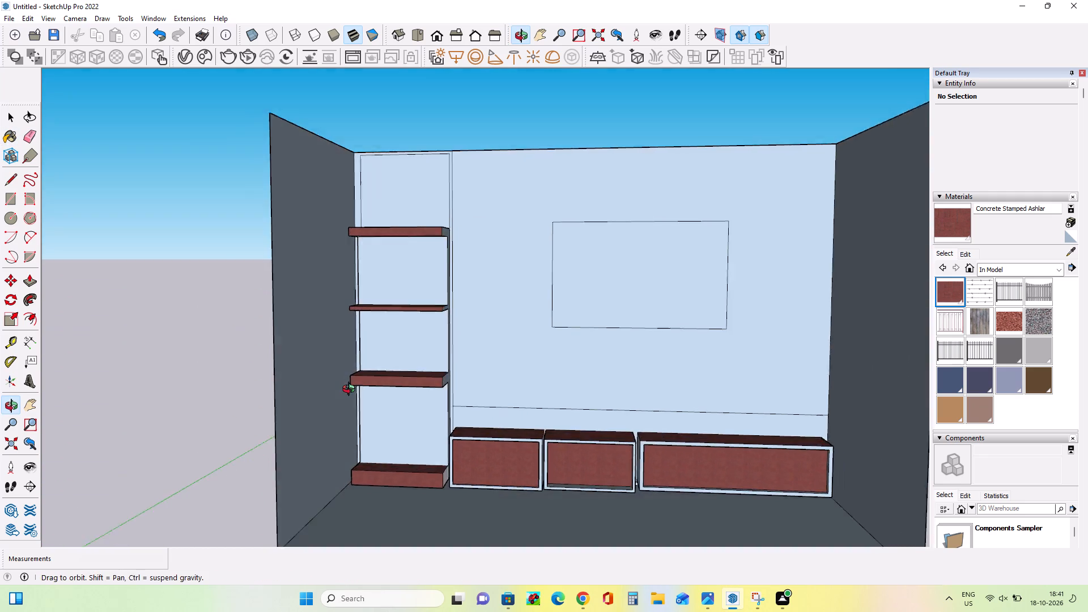
pyautogui.moveTo(351, 390); pyautogui.dragTo(389, 396, button='middle')
pyautogui.scroll(-3, 360, 379)
pyautogui.scroll(1, 360, 379)
pyautogui.scroll(-4, 359, 379)
pyautogui.scroll(1, 530, 416)
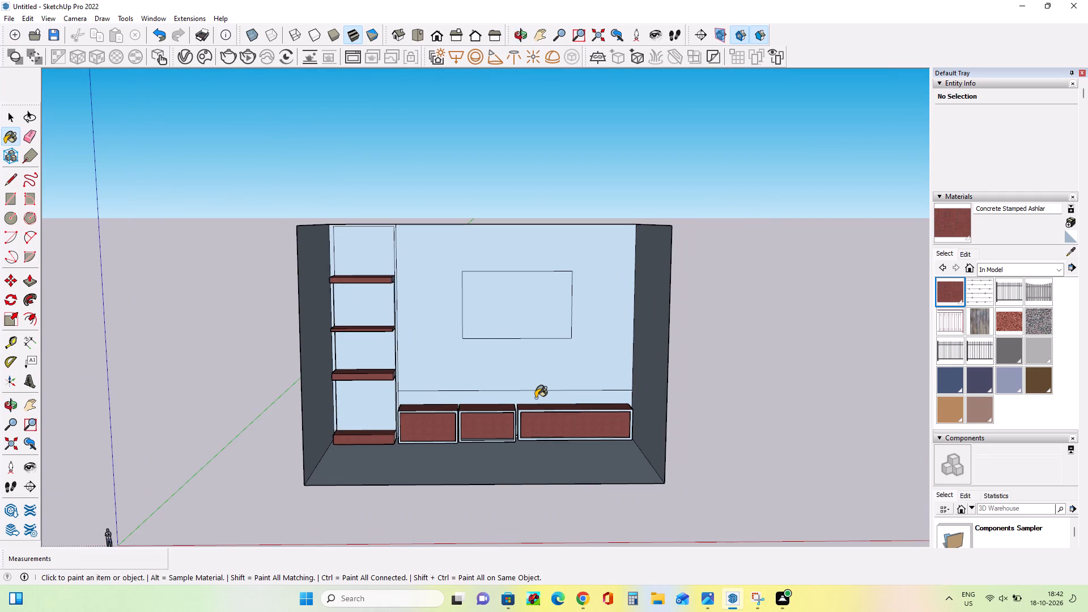
pyautogui.scroll(3, 535, 398)
pyautogui.moveTo(535, 398); pyautogui.dragTo(558, 447, button='middle')
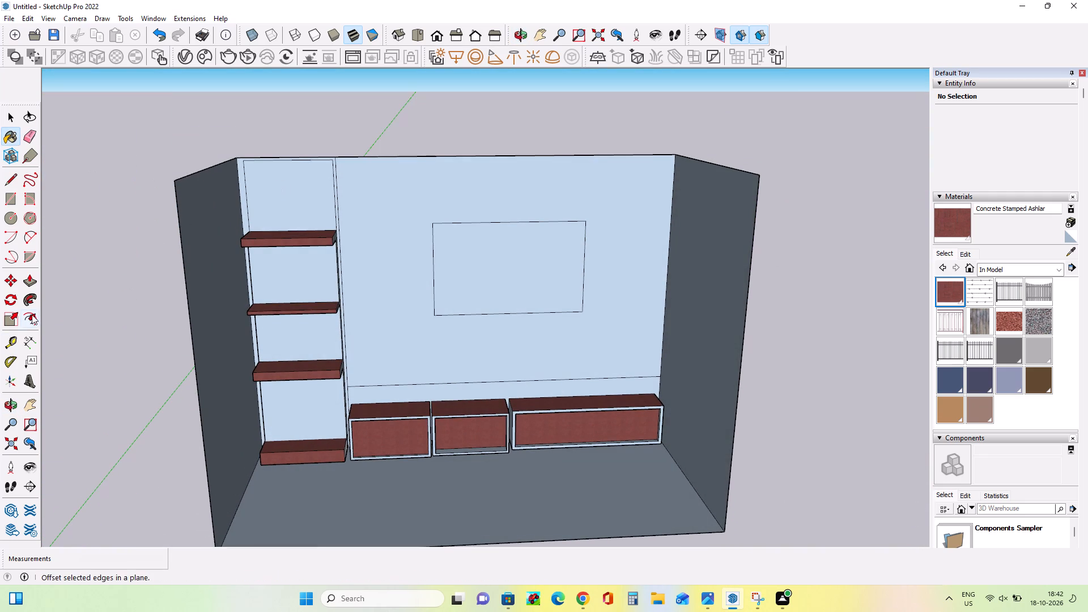
pyautogui.click(29, 288)
pyautogui.click(279, 212)
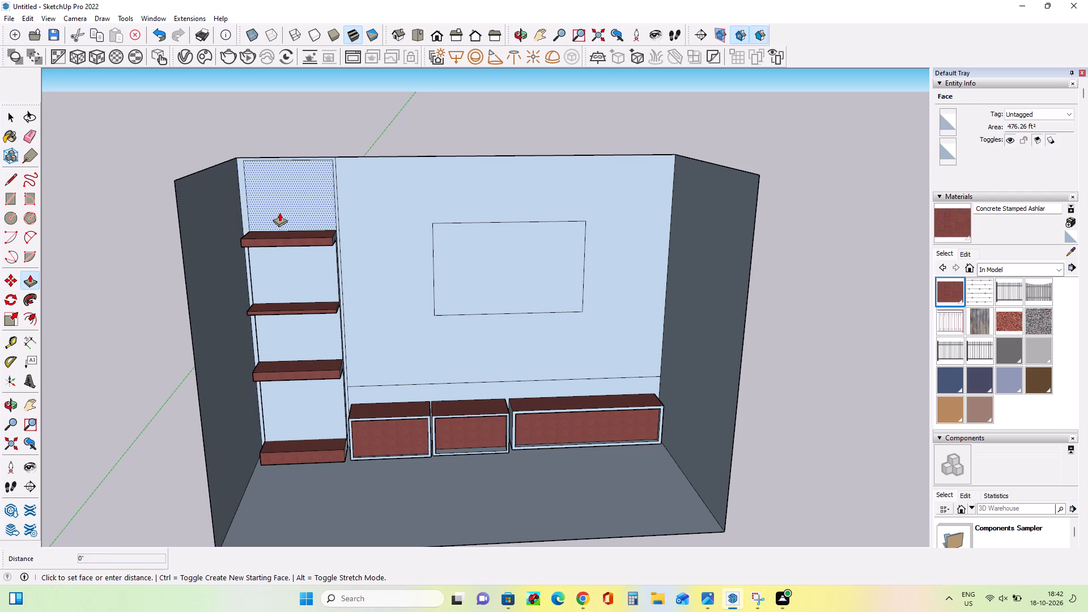
pyautogui.click(279, 217)
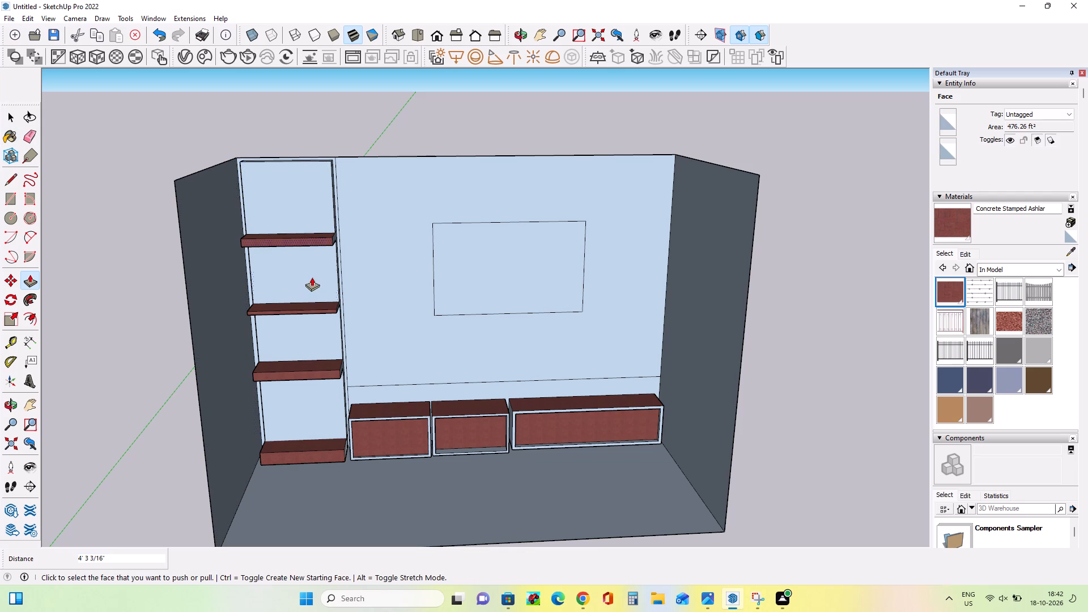
pyautogui.click(312, 277)
pyautogui.click(312, 210)
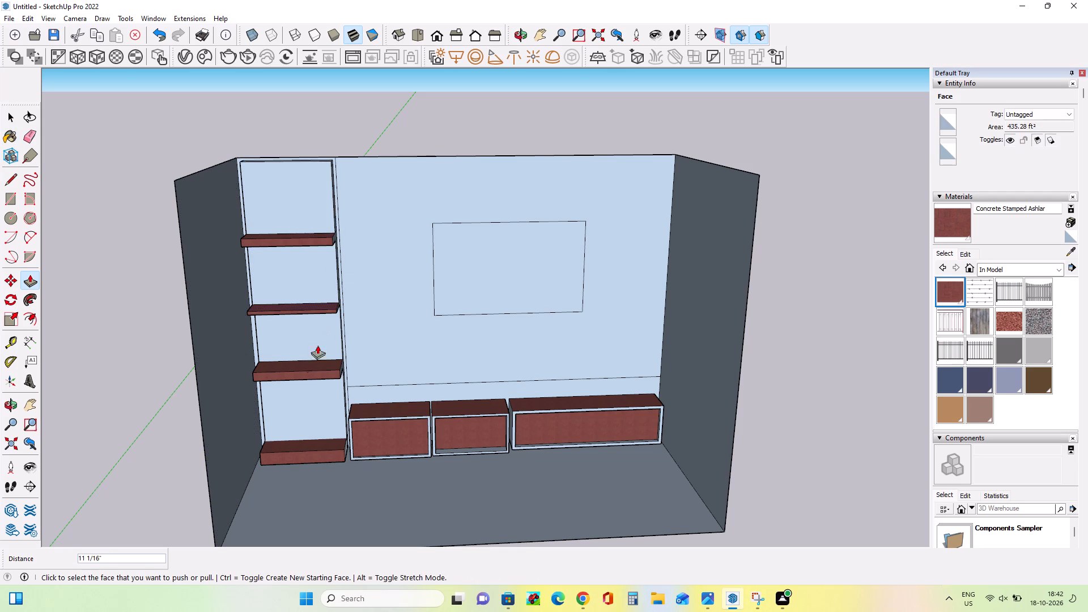
pyautogui.click(306, 341)
pyautogui.click(296, 283)
# Push/Pull the television rectangle outward from the back wall to form a thin raised panel.
pyautogui.moveTo(300, 354); pyautogui.dragTo(269, 351, button='middle')
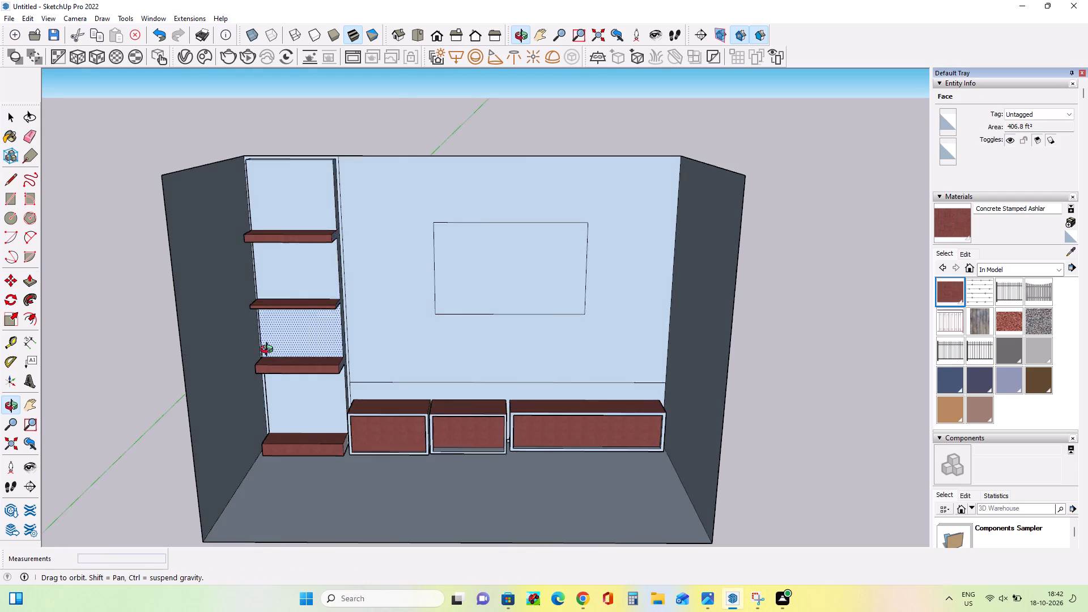
pyautogui.moveTo(269, 351); pyautogui.dragTo(137, 368, button='middle')
pyautogui.moveTo(394, 359); pyautogui.dragTo(490, 348, button='middle')
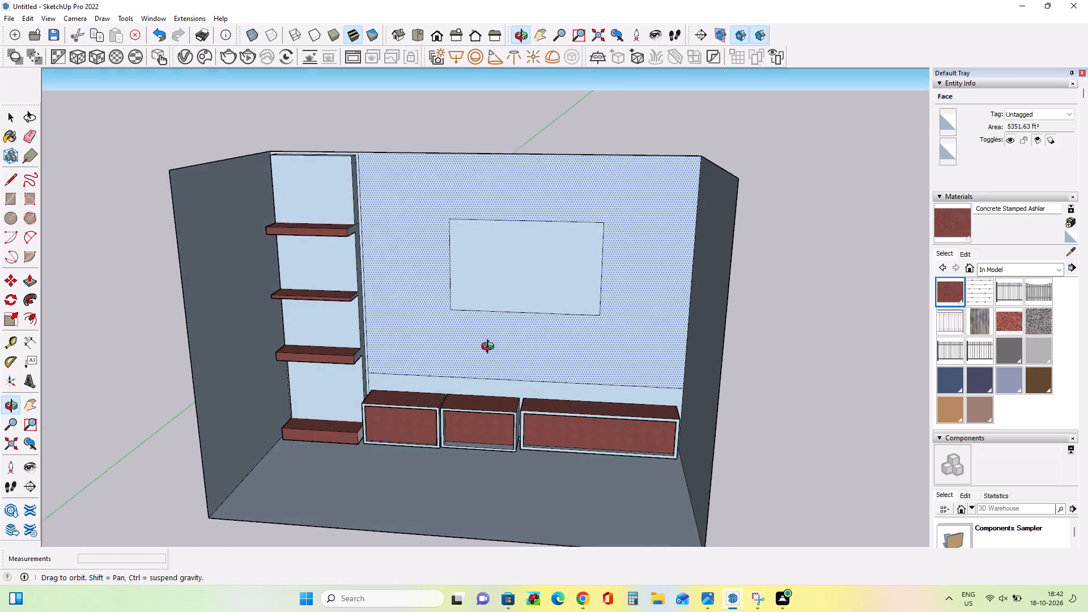
pyautogui.moveTo(490, 348); pyautogui.dragTo(511, 361, button='middle')
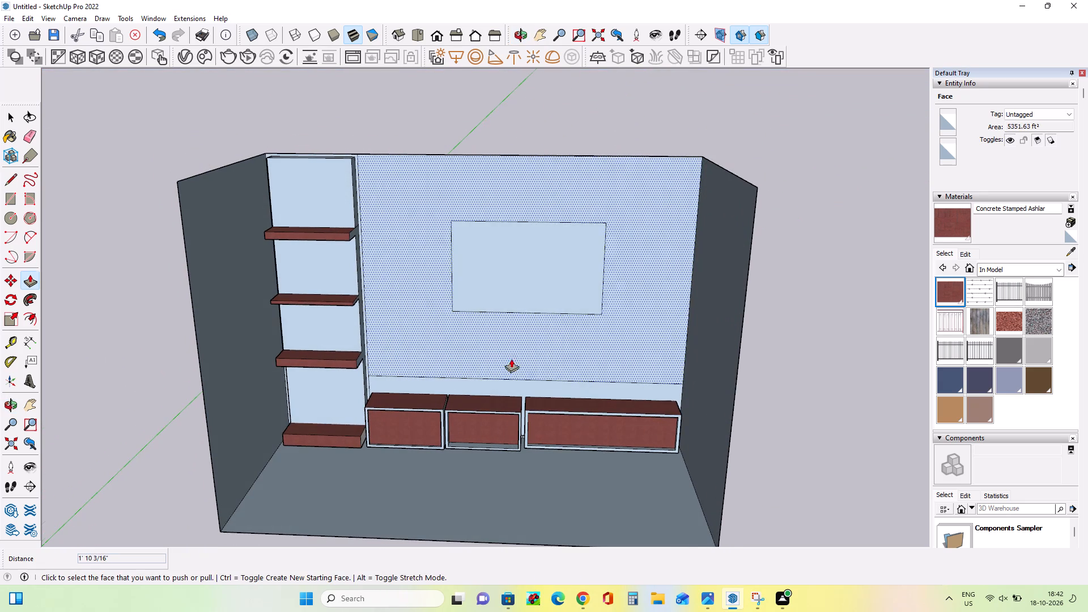
pyautogui.click(506, 282)
pyautogui.click(506, 292)
pyautogui.scroll(1, 419, 382)
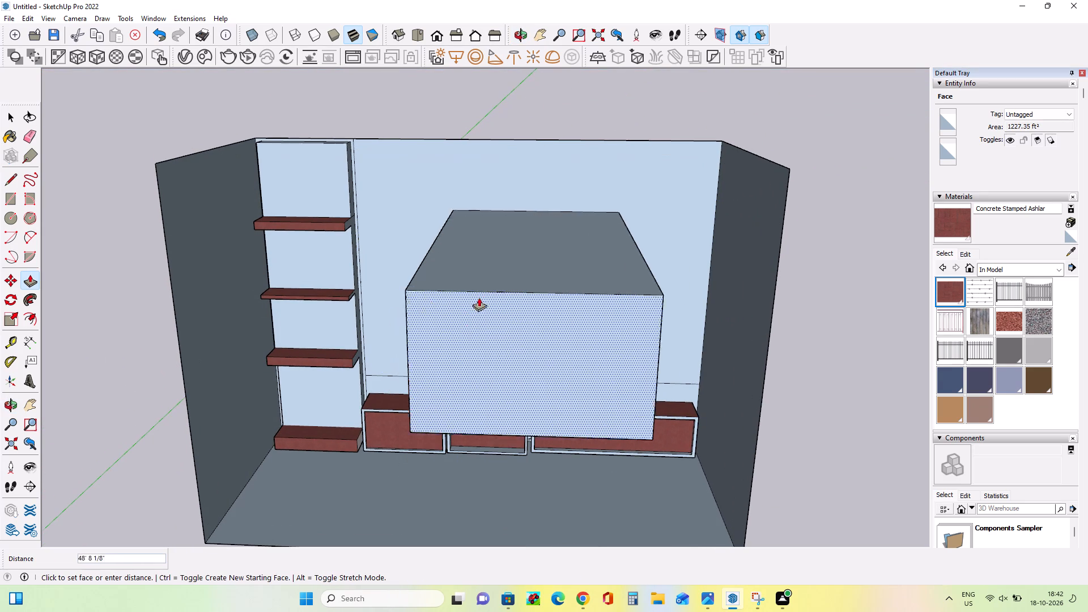
pyautogui.click(491, 283)
pyautogui.moveTo(277, 390); pyautogui.dragTo(501, 338, button='middle')
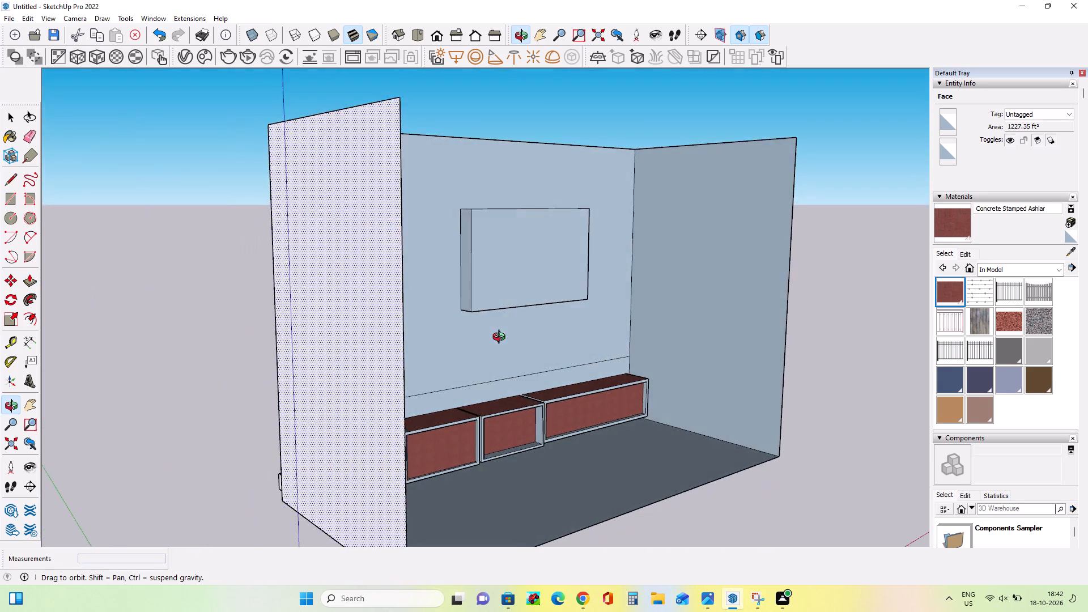
pyautogui.moveTo(501, 338); pyautogui.dragTo(235, 415, button='middle')
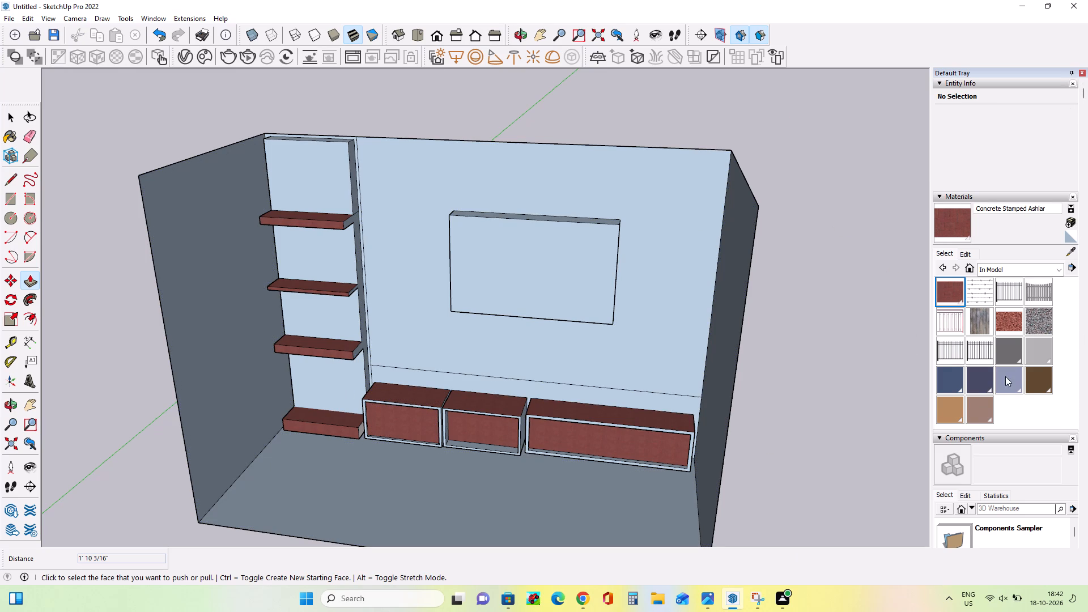
# Paint the raised television panel's front, top and left side with the dark brown Niraj_Shoe_Sole material.
pyautogui.click(1038, 384)
pyautogui.click(581, 276)
pyautogui.rightClick(473, 353)
pyautogui.moveTo(475, 353); pyautogui.dragTo(649, 337, button='middle')
pyautogui.moveTo(481, 353); pyautogui.dragTo(491, 353, button='right')
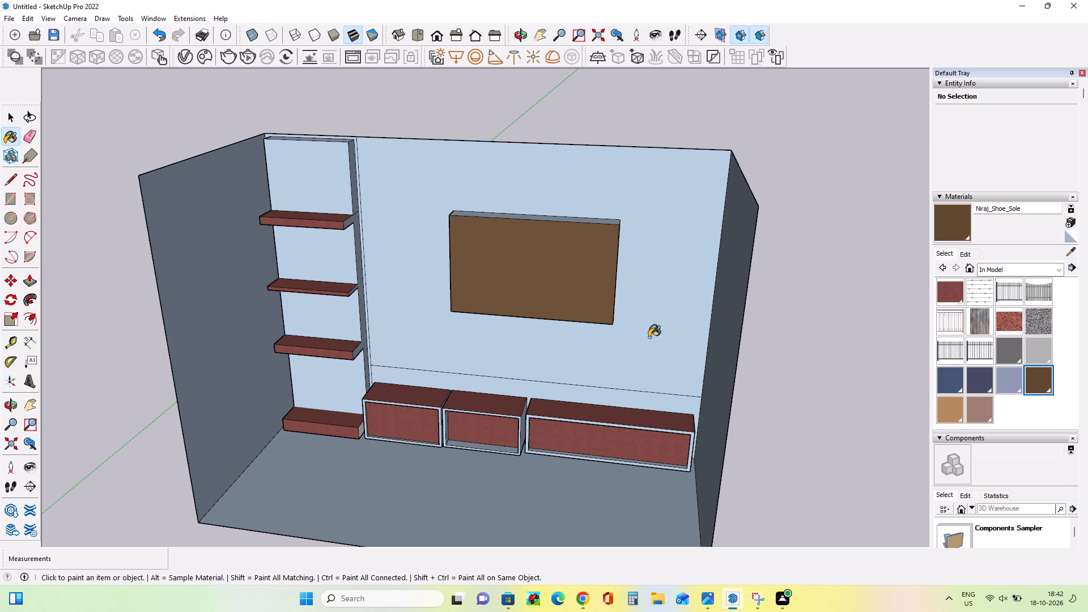
pyautogui.moveTo(649, 337); pyautogui.dragTo(817, 311, button='middle')
pyautogui.moveTo(477, 329); pyautogui.dragTo(717, 329, button='middle')
pyautogui.click(863, 229)
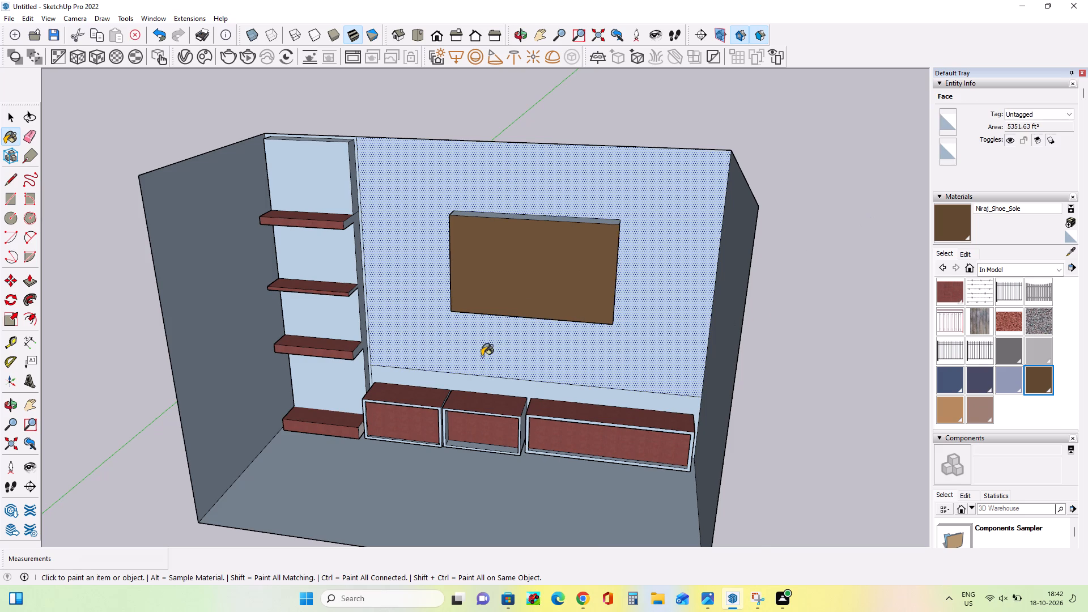
pyautogui.moveTo(482, 356); pyautogui.dragTo(594, 363, button='middle')
pyautogui.scroll(-1, 533, 363)
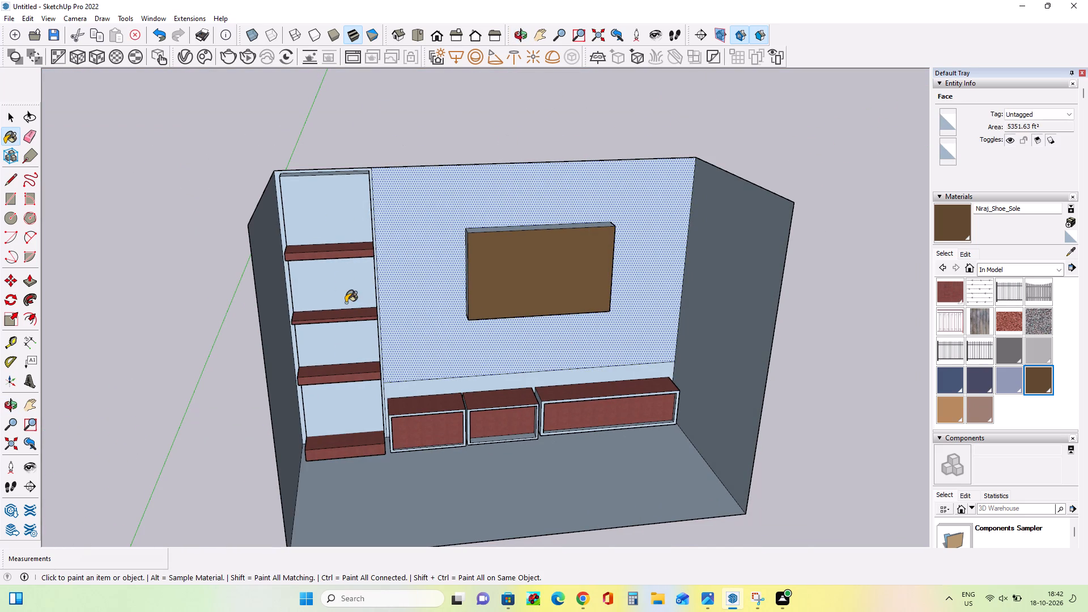
pyautogui.scroll(2, 500, 193)
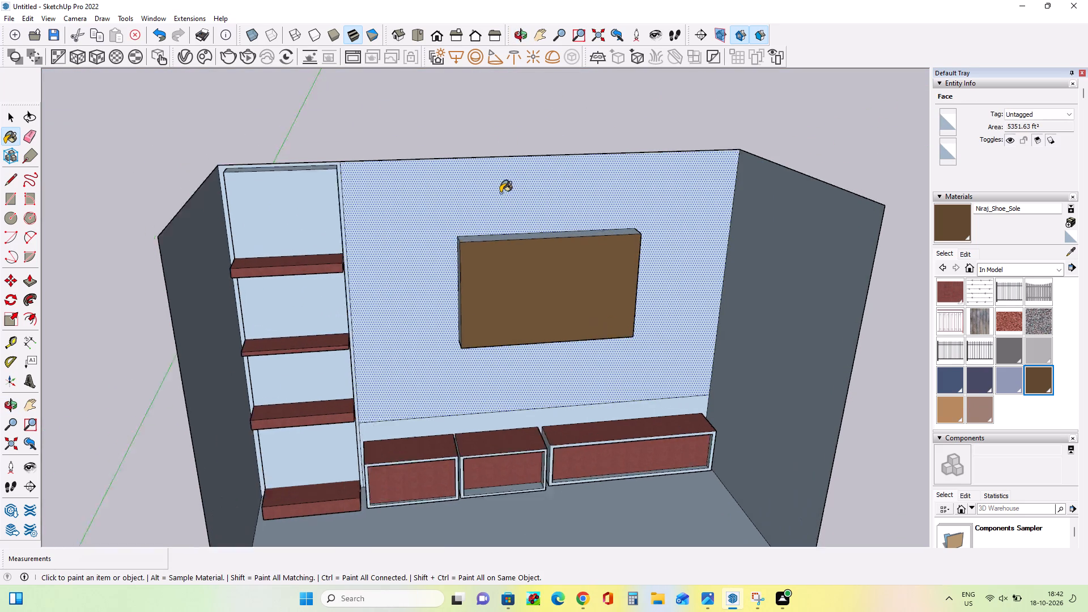
pyautogui.scroll(4, 500, 193)
pyautogui.click(495, 256)
pyautogui.moveTo(411, 330); pyautogui.dragTo(521, 254, button='middle')
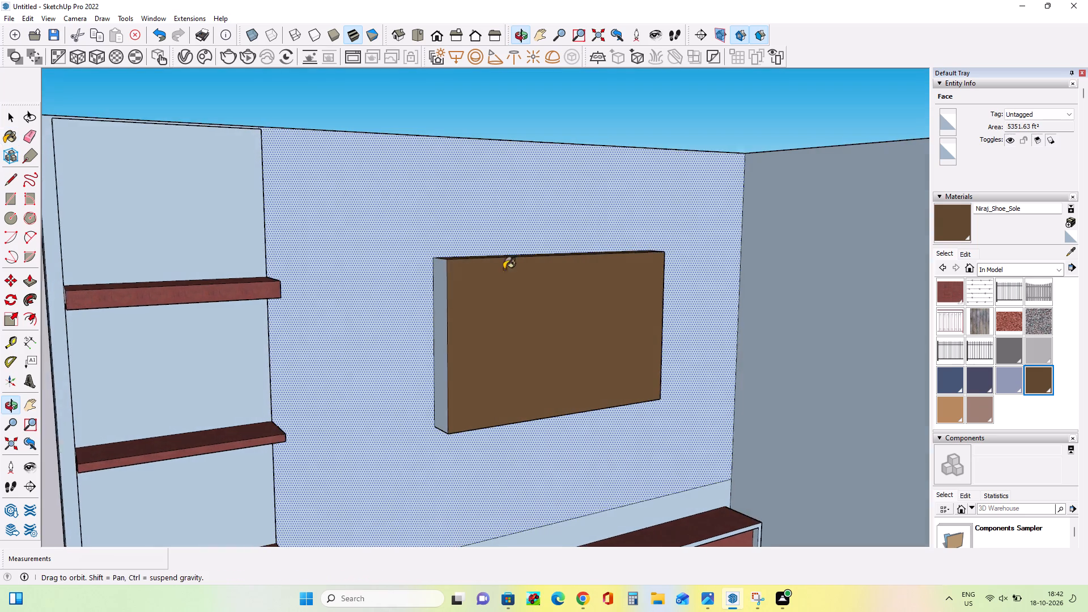
pyautogui.click(440, 324)
# Examine the painted television panel and the furnished room from several angles.
pyautogui.scroll(-8, 321, 308)
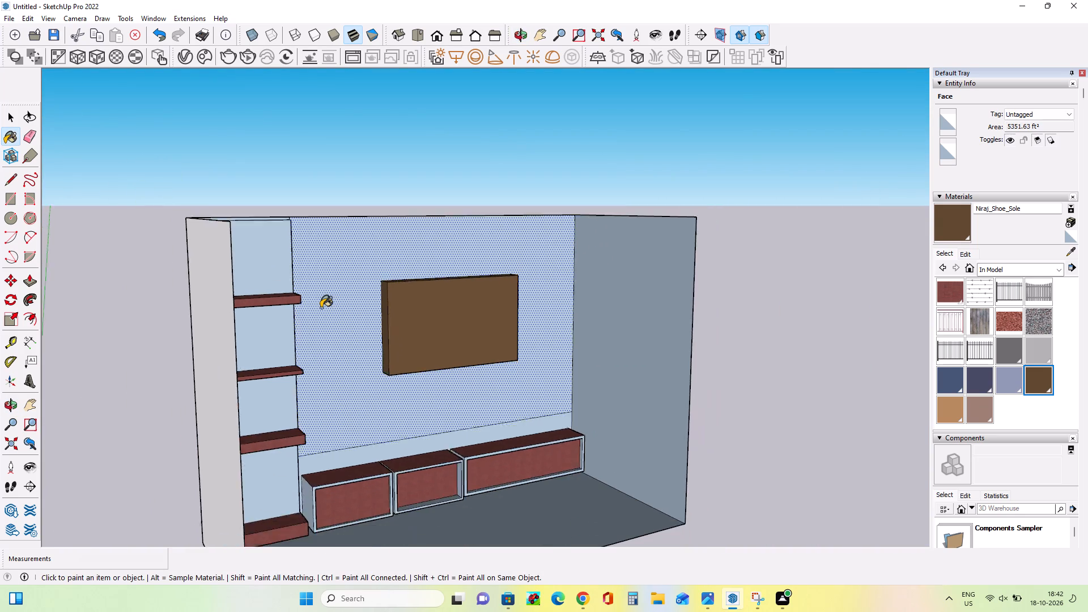
pyautogui.scroll(-1, 321, 308)
pyautogui.moveTo(511, 303); pyautogui.dragTo(338, 333, button='middle')
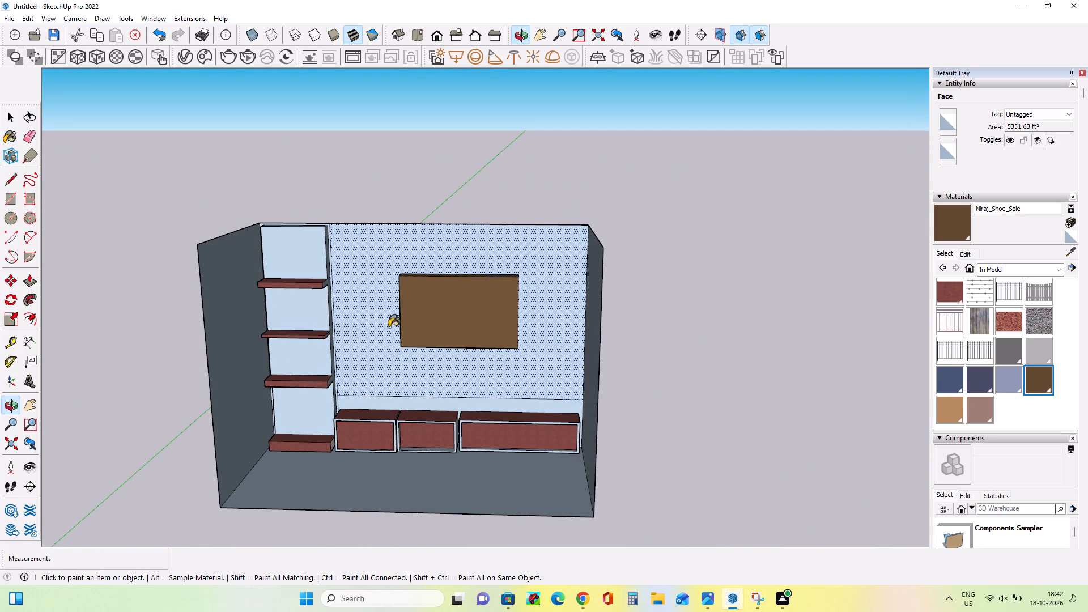
pyautogui.moveTo(437, 347); pyautogui.dragTo(370, 439, button='middle')
pyautogui.scroll(3, 530, 328)
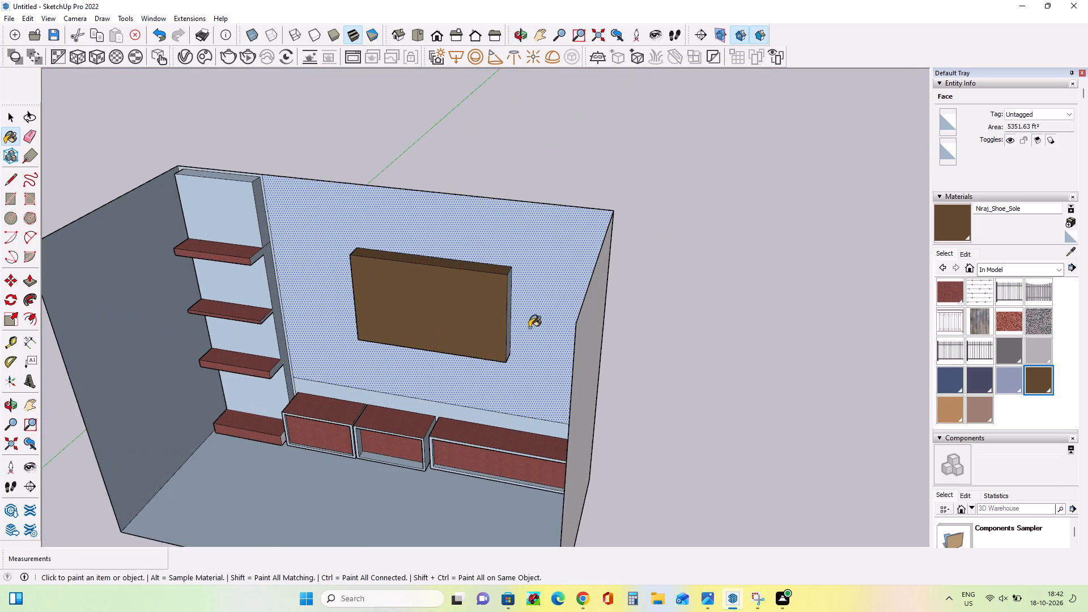
pyautogui.scroll(3, 529, 335)
pyautogui.scroll(-7, 529, 335)
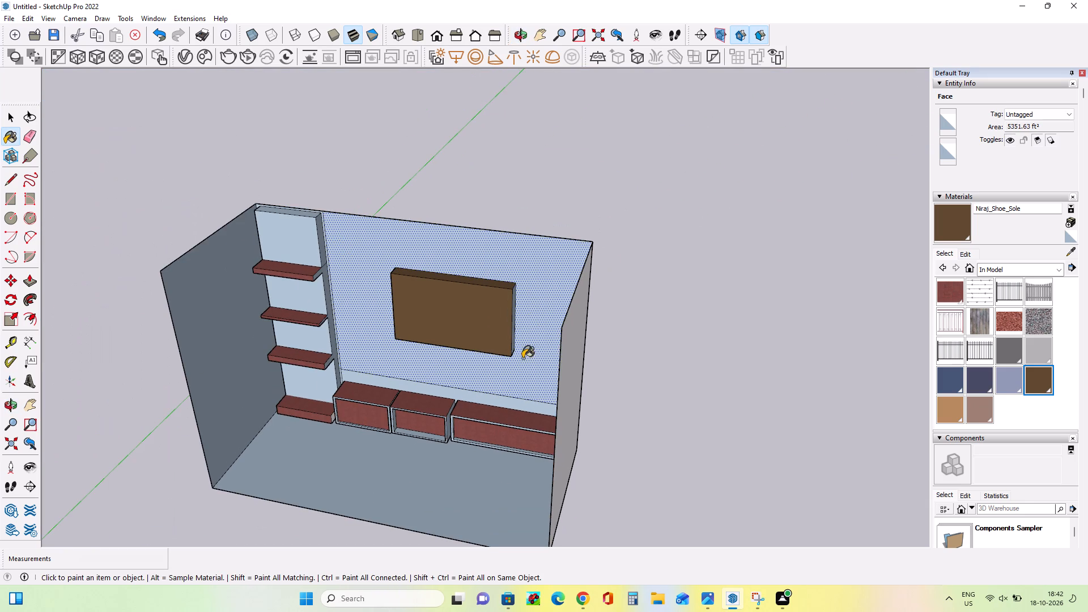
pyautogui.moveTo(318, 384); pyautogui.dragTo(445, 318, button='middle')
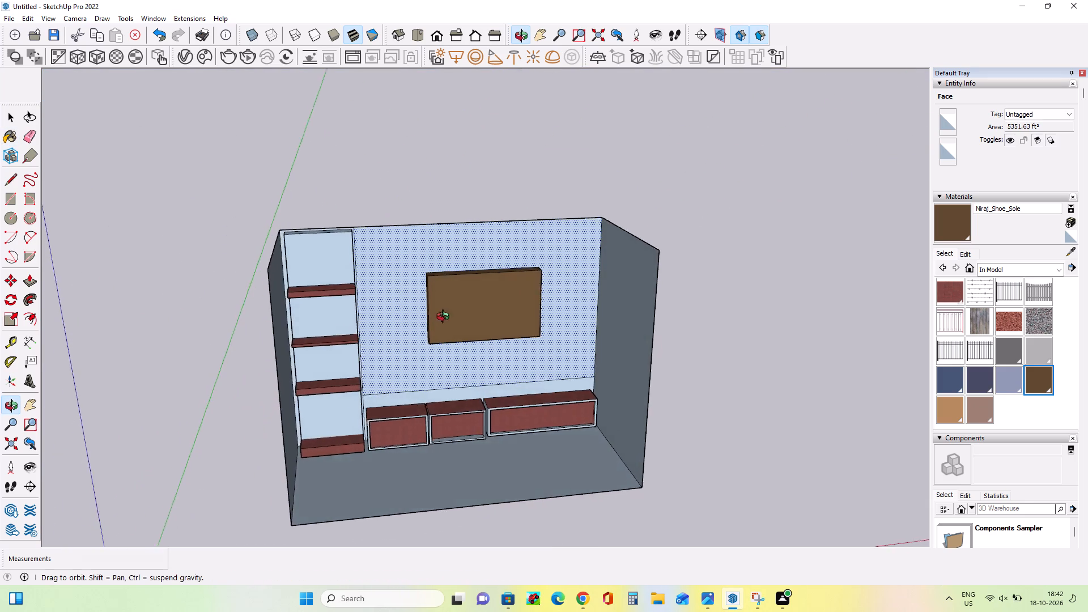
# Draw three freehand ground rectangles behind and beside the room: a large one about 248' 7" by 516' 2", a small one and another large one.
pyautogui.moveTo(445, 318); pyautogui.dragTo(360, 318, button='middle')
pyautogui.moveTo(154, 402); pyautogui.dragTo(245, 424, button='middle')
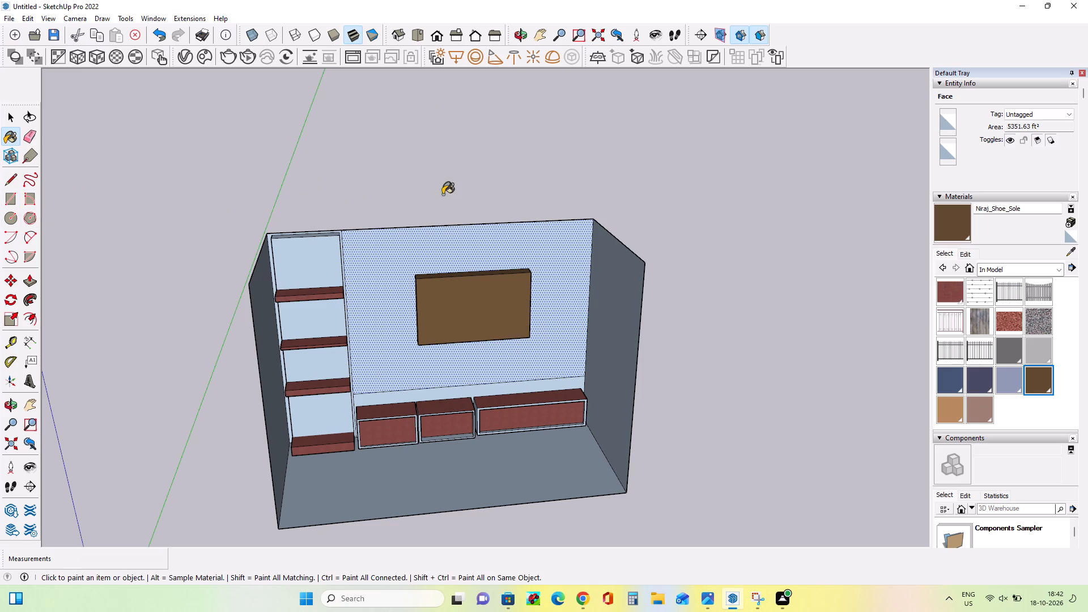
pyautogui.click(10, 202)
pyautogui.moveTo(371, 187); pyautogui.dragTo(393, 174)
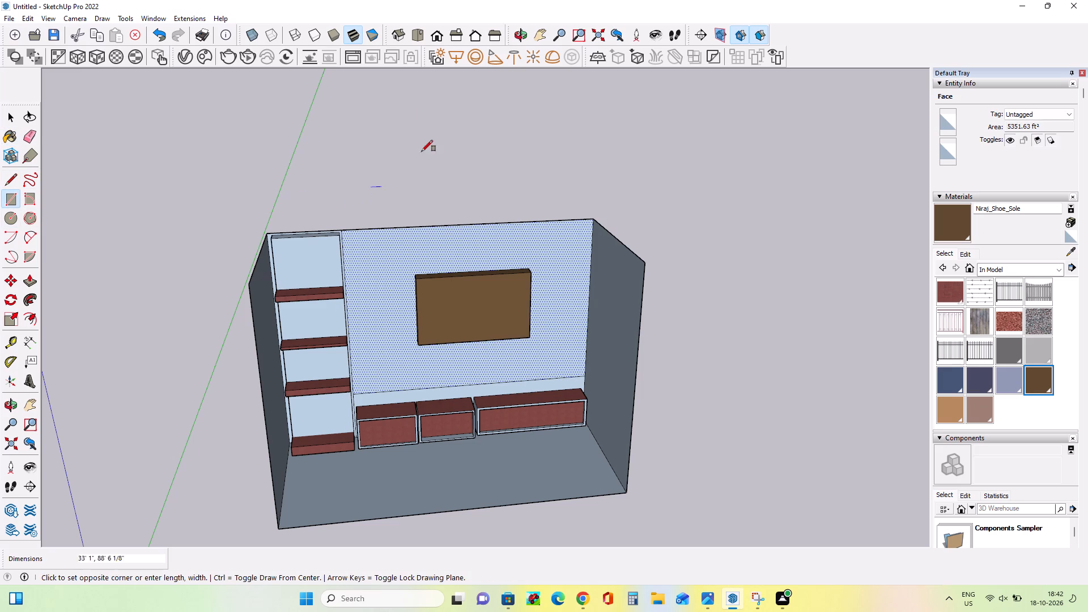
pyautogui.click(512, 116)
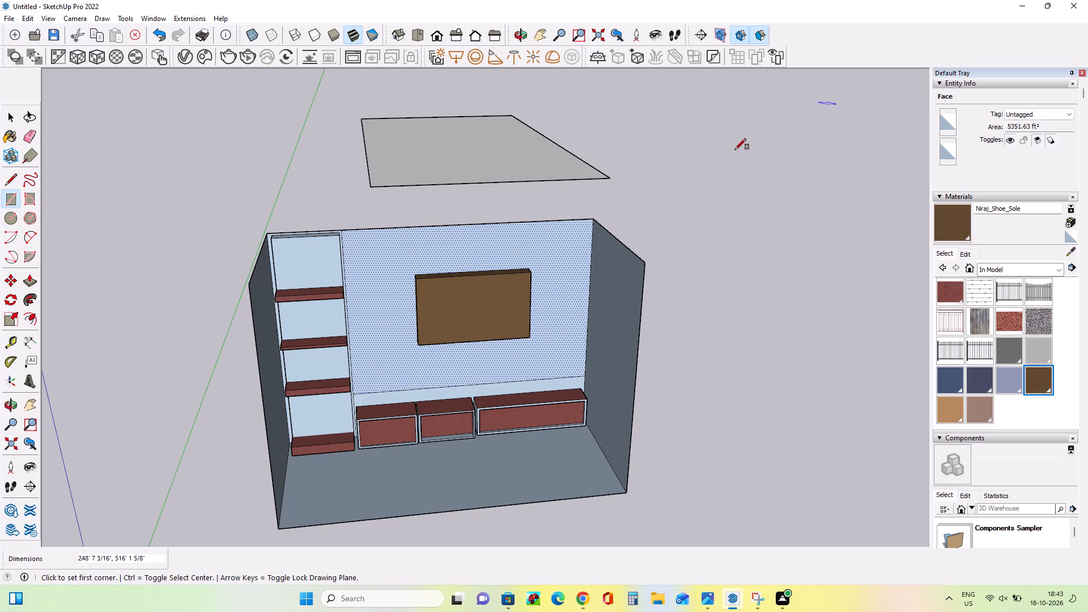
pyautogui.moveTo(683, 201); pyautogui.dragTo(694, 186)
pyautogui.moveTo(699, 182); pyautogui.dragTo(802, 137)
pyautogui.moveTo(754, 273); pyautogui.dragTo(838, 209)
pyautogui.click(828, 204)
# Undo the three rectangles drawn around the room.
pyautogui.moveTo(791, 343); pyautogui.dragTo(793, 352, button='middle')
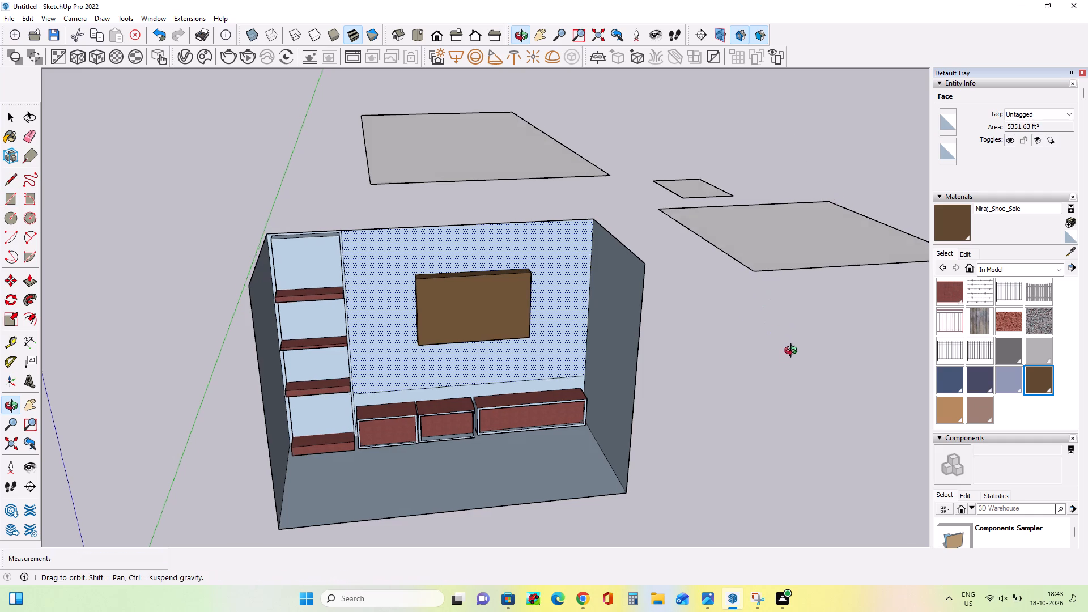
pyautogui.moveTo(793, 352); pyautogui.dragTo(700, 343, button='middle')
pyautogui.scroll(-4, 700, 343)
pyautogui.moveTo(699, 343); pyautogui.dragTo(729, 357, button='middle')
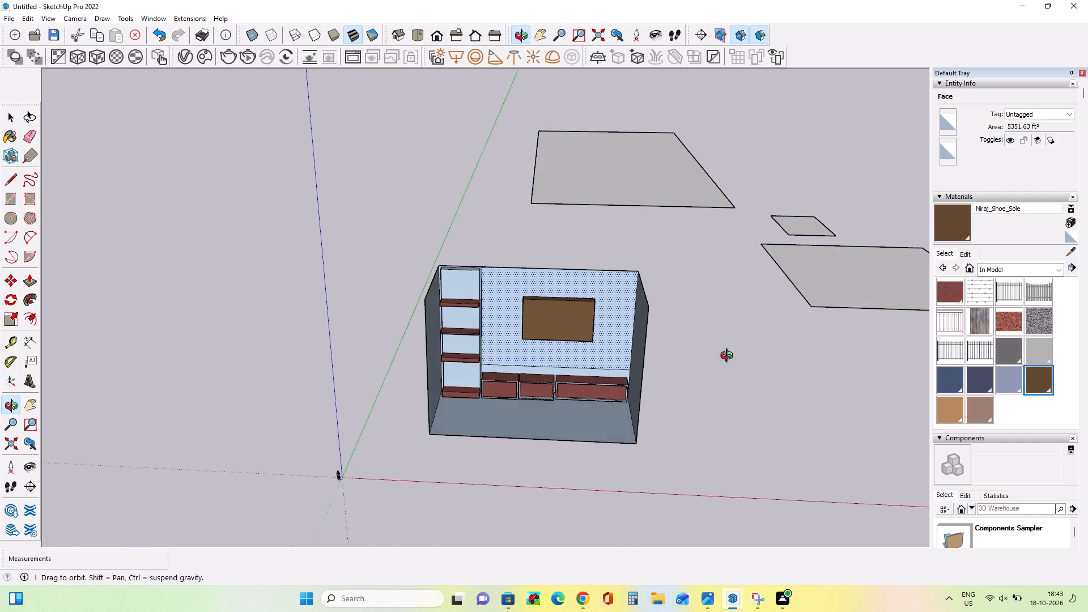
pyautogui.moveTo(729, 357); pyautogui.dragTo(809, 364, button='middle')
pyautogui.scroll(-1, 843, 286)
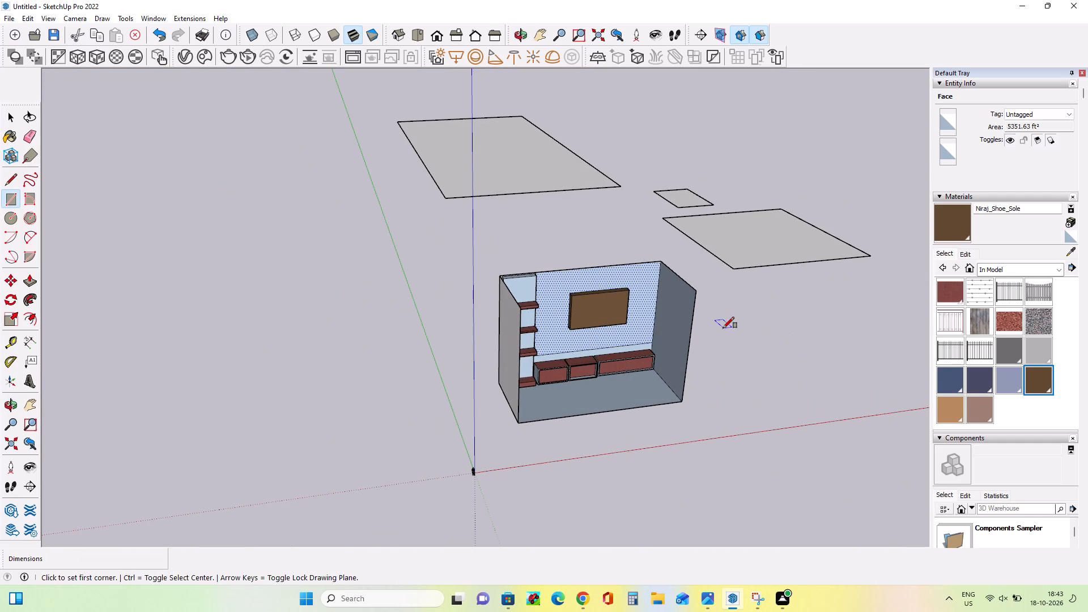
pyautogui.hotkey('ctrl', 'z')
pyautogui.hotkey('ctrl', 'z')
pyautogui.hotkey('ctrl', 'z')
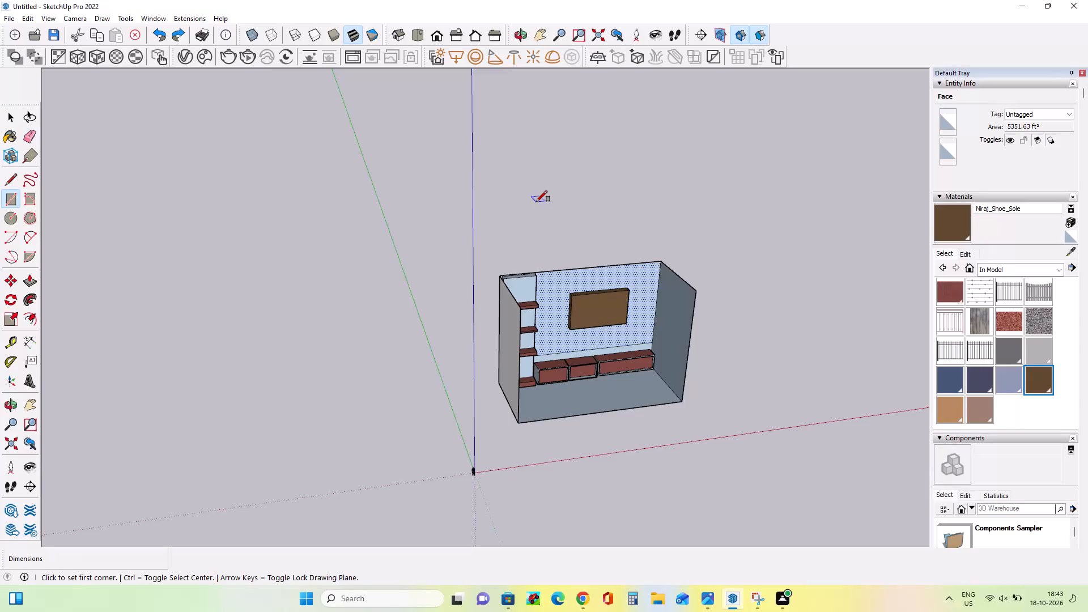
# Draw four freehand rectangles of different sizes on the ground plane behind and to the right of the room.
pyautogui.click(536, 202)
pyautogui.click(681, 154)
pyautogui.moveTo(723, 268); pyautogui.dragTo(738, 264)
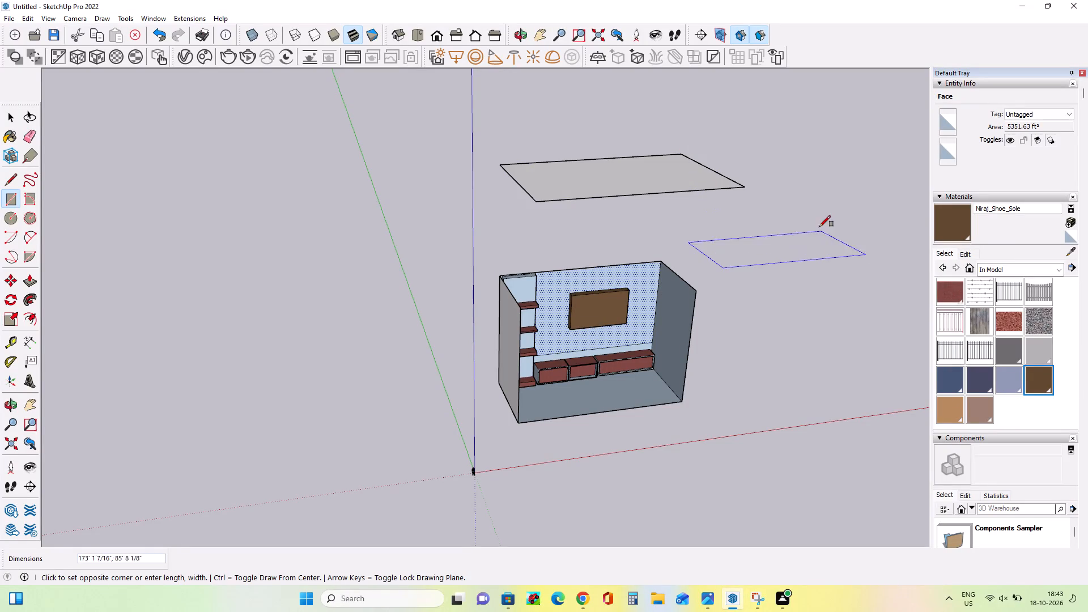
pyautogui.click(819, 224)
pyautogui.scroll(-6, 670, 235)
pyautogui.moveTo(676, 263); pyautogui.dragTo(688, 291, button='middle')
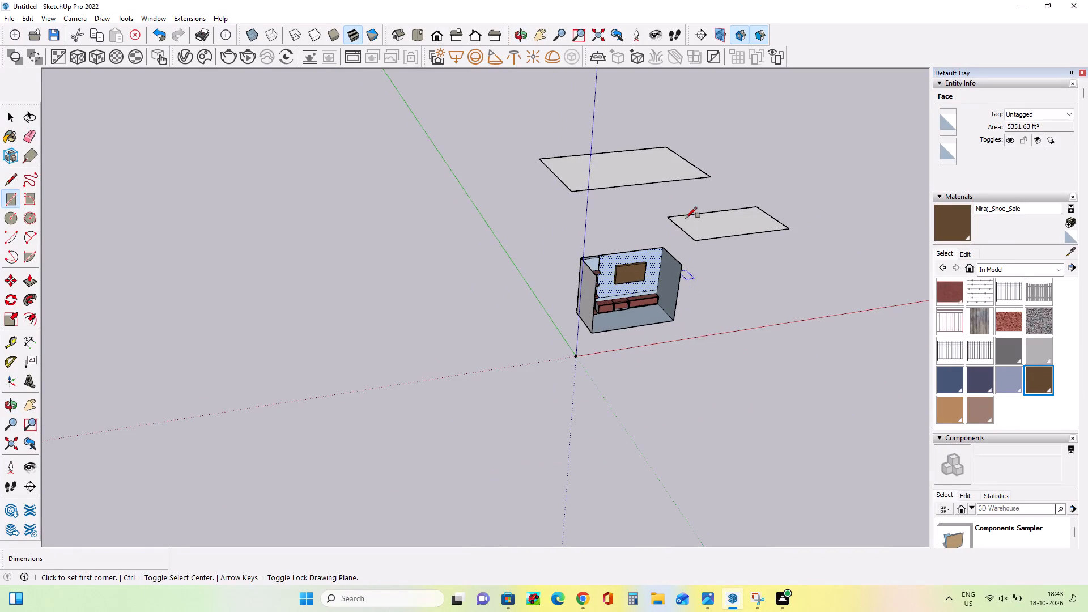
pyautogui.click(721, 157)
pyautogui.click(837, 115)
pyautogui.click(807, 279)
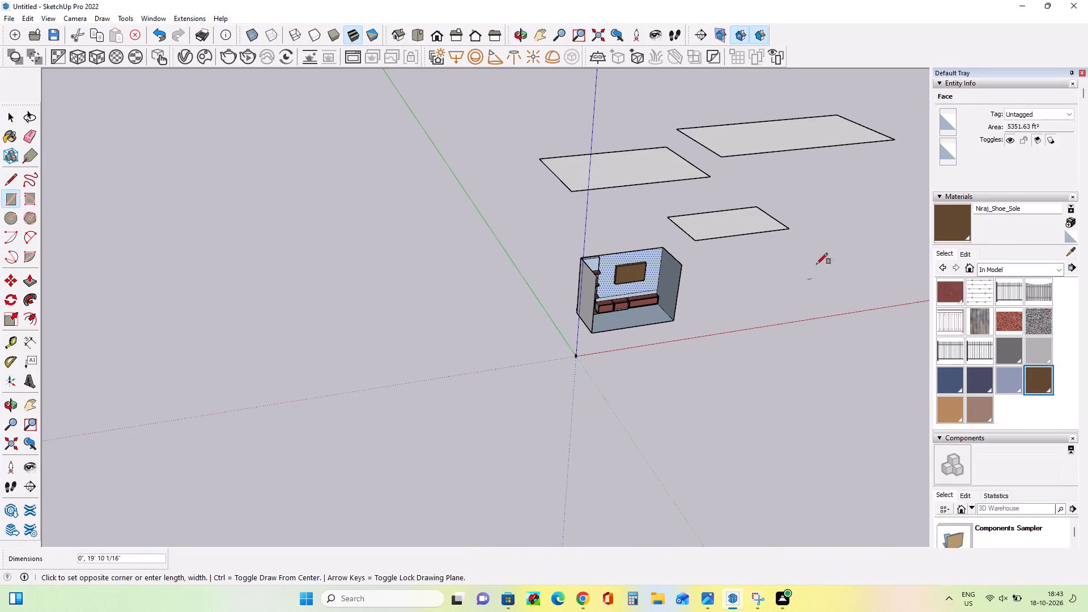
pyautogui.click(844, 203)
# Draw three more ground rectangles overlapping the first four, the last about 506' 4" by 342' 8".
pyautogui.click(785, 223)
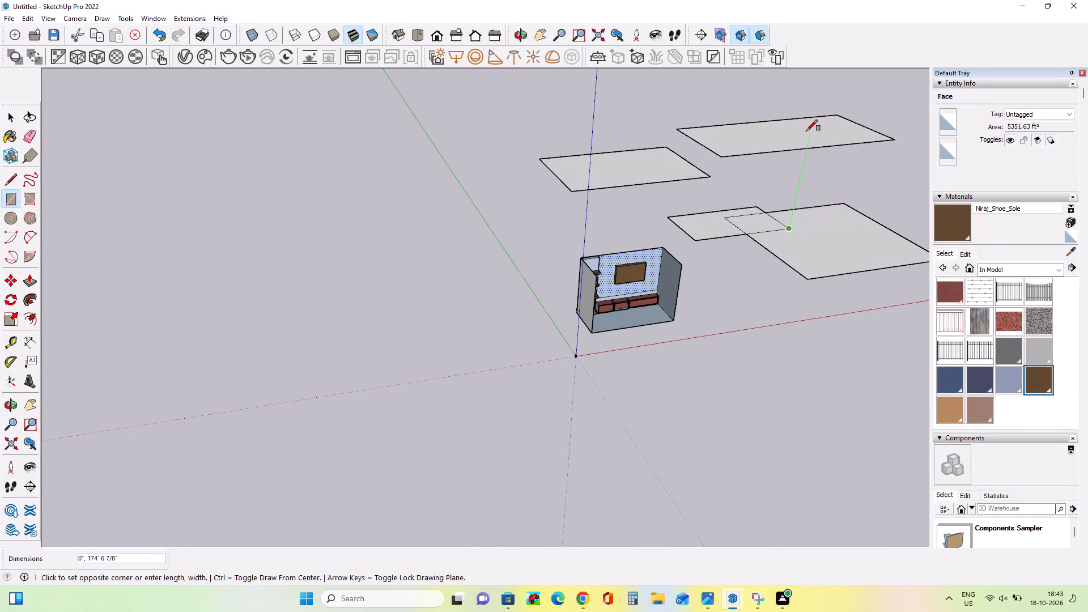
pyautogui.click(802, 146)
pyautogui.click(710, 227)
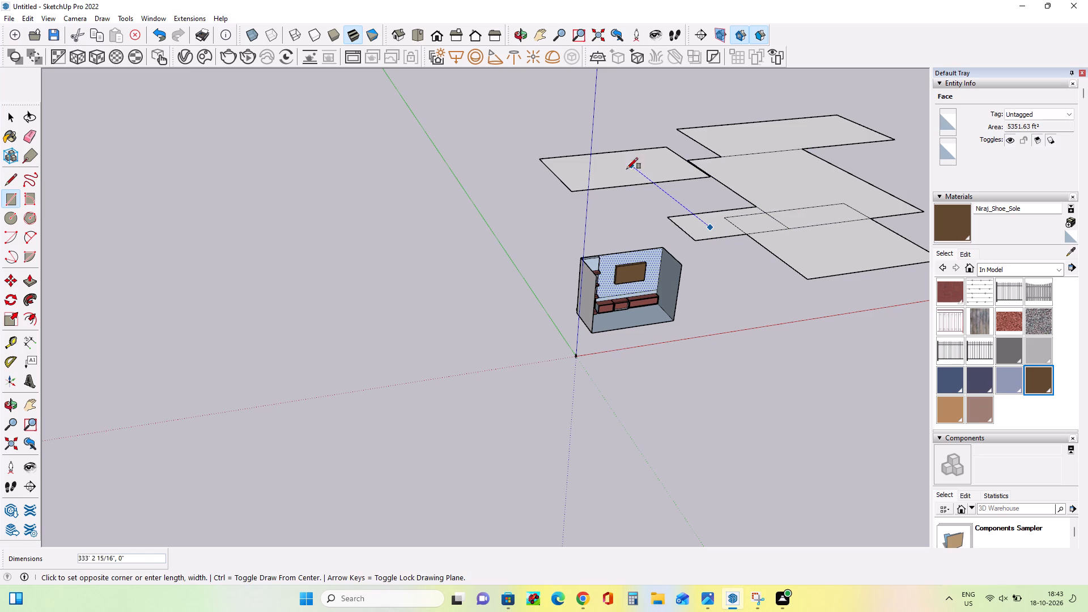
pyautogui.click(571, 175)
pyautogui.click(669, 198)
pyautogui.click(701, 112)
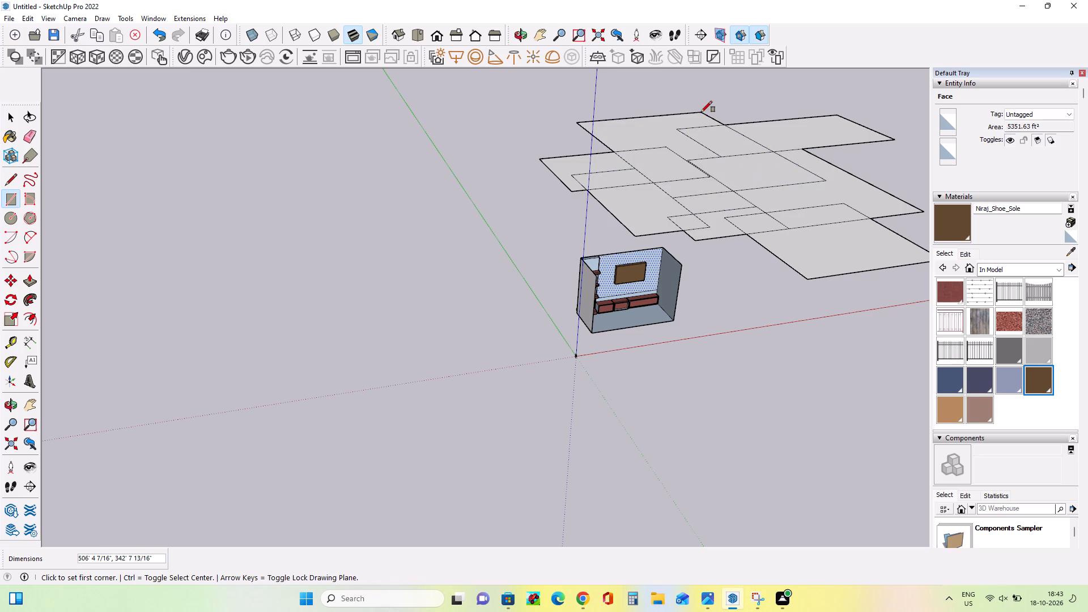
# Draw two overlapping ground rectangles beside the room's right wall, one about 223' 11" by 197' 6" and one about 283' square.
pyautogui.click(729, 303)
pyautogui.click(761, 227)
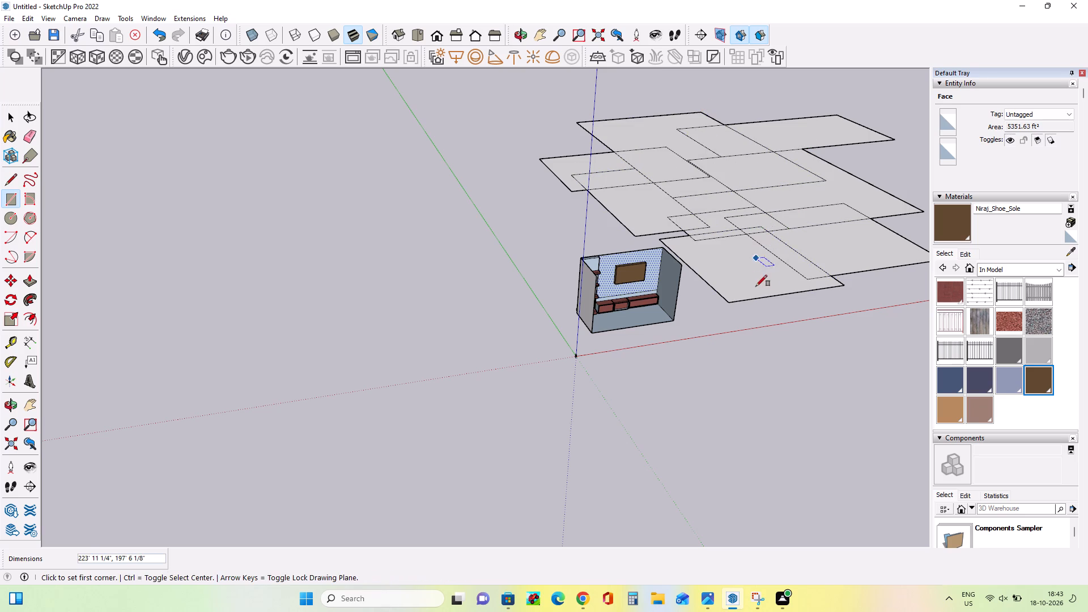
pyautogui.moveTo(756, 287); pyautogui.dragTo(758, 282)
pyautogui.click(803, 199)
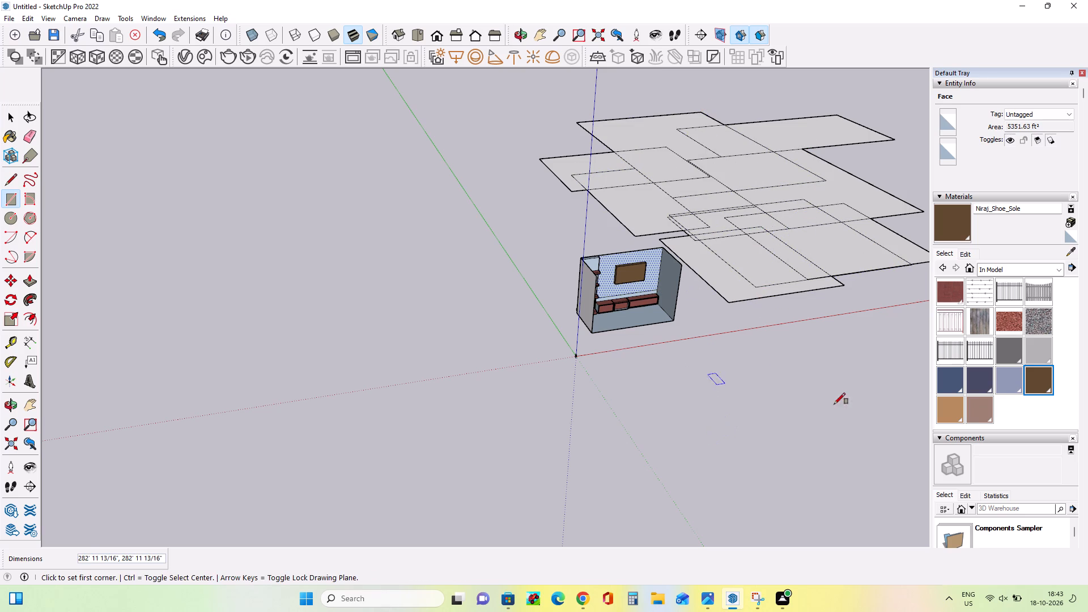
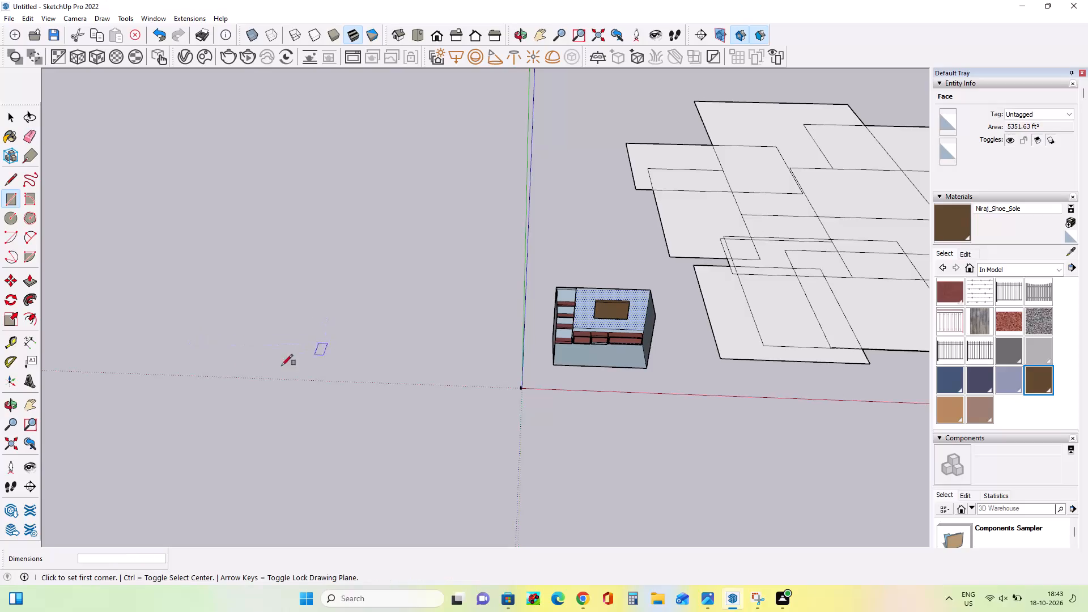
# Examine the painted room's shelving, low cabinets and television panel up close and from several angles.
pyautogui.scroll(-4, 226, 377)
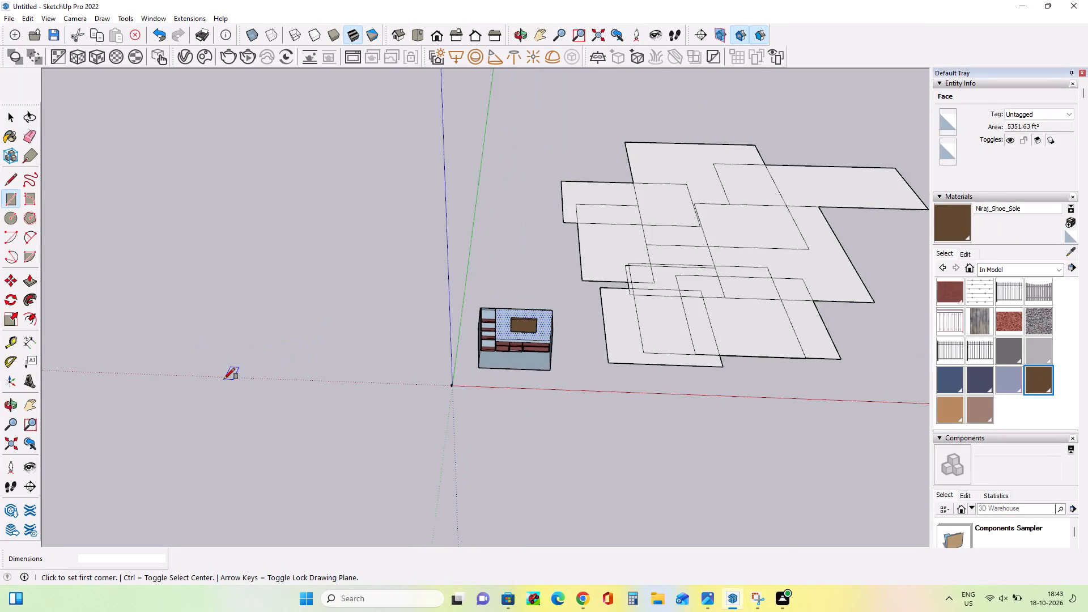
pyautogui.scroll(-3, 224, 379)
pyautogui.scroll(12, 450, 394)
pyautogui.moveTo(435, 398); pyautogui.dragTo(501, 348, button='middle')
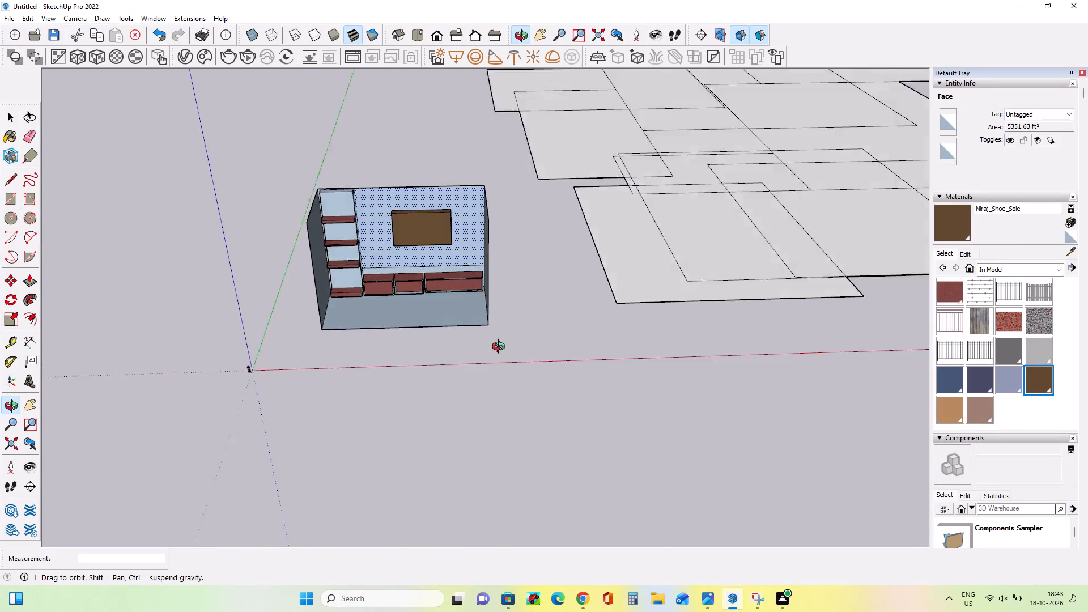
pyautogui.moveTo(501, 348); pyautogui.dragTo(536, 289, button='middle')
pyautogui.scroll(10, 418, 226)
pyautogui.scroll(-3, 451, 292)
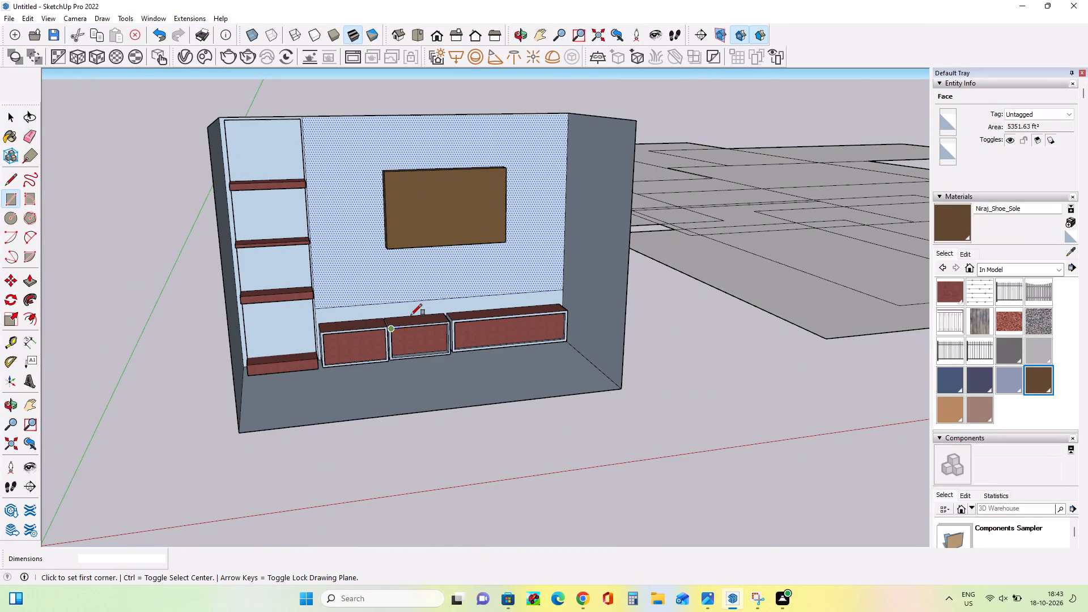
pyautogui.scroll(-3, 414, 314)
pyautogui.moveTo(481, 343); pyautogui.dragTo(433, 376, button='middle')
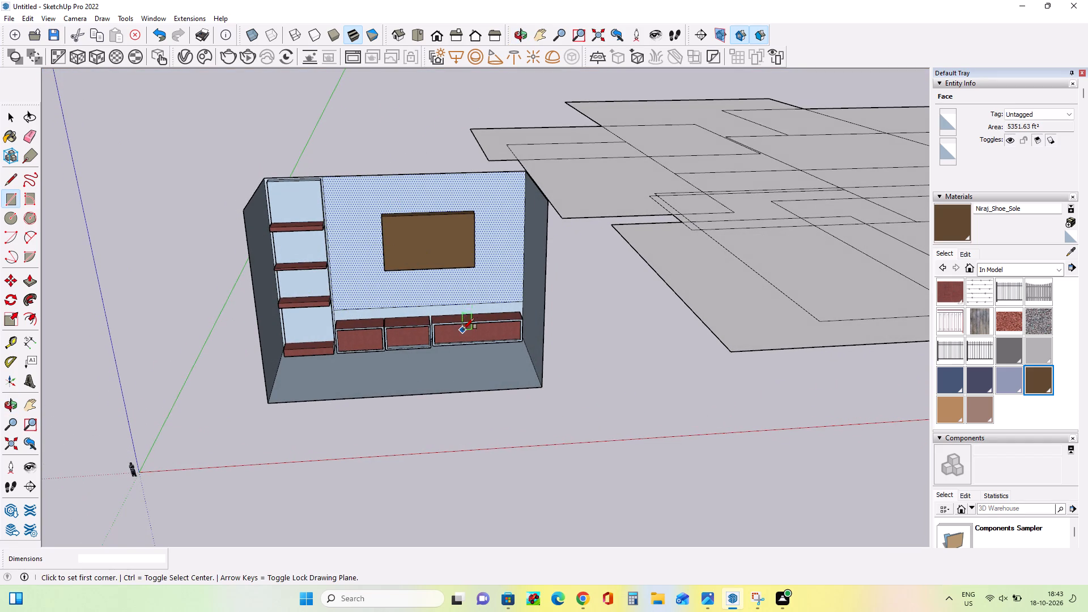
pyautogui.moveTo(463, 329); pyautogui.dragTo(457, 363, button='middle')
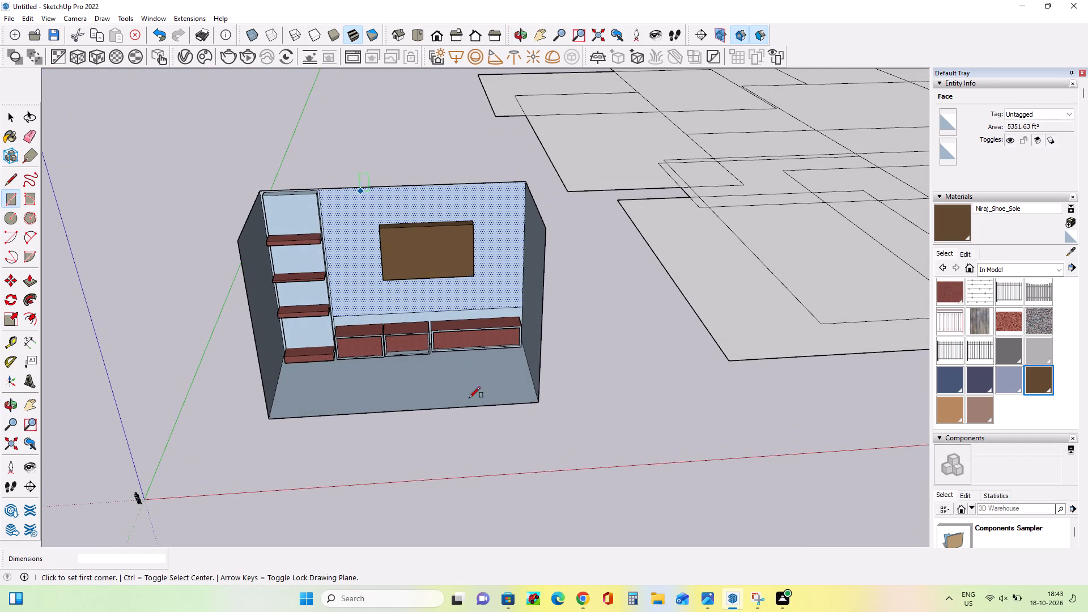
pyautogui.scroll(11, 429, 355)
pyautogui.moveTo(432, 358); pyautogui.dragTo(445, 372, button='middle')
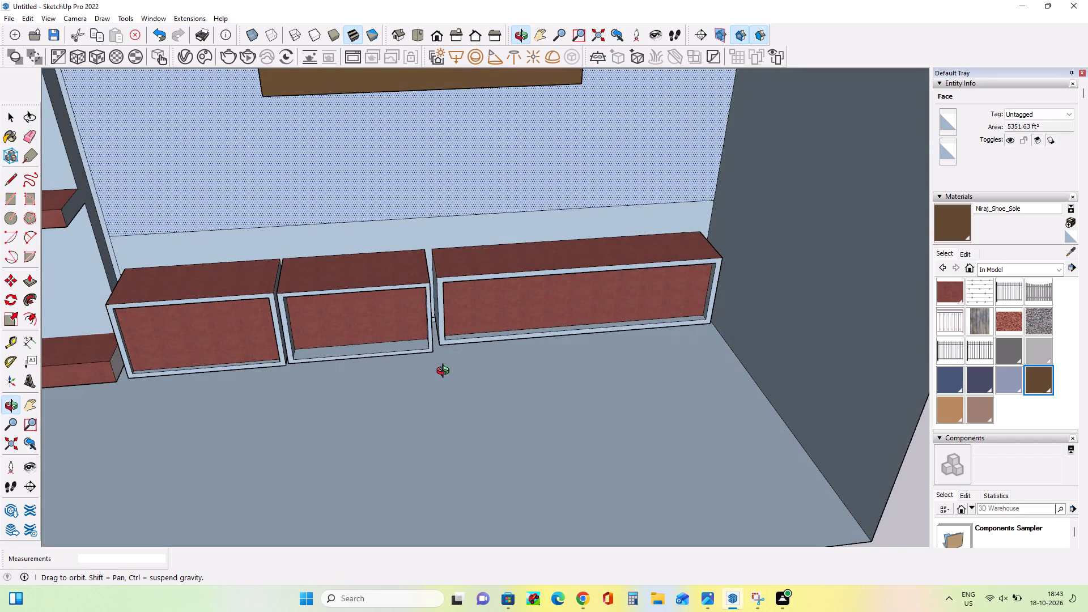
pyautogui.moveTo(445, 372); pyautogui.dragTo(375, 271, button='middle')
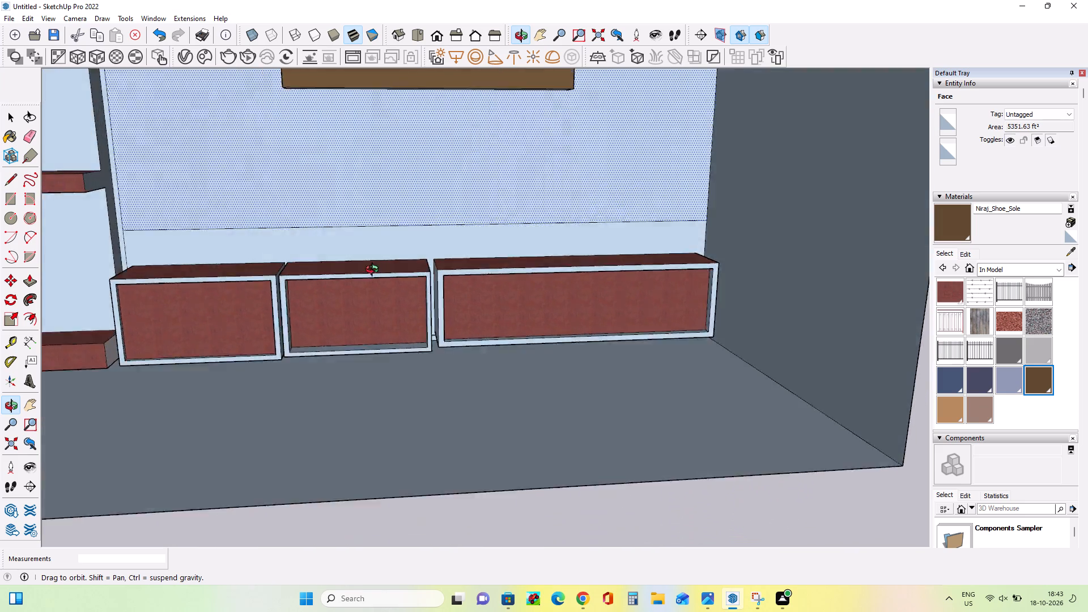
pyautogui.moveTo(375, 271); pyautogui.dragTo(373, 347, button='middle')
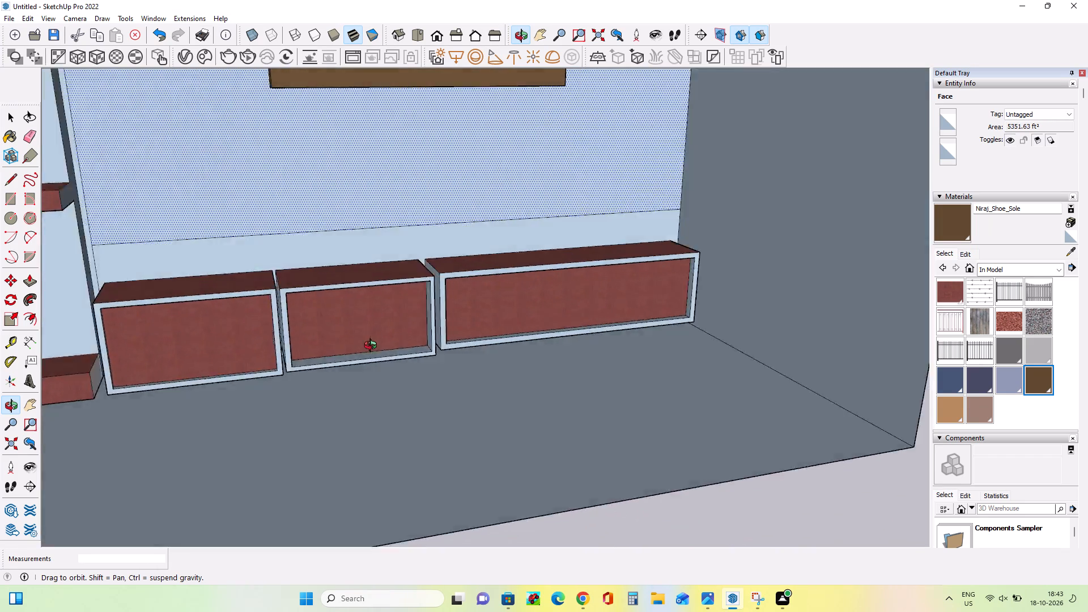
pyautogui.moveTo(373, 347); pyautogui.dragTo(572, 377, button='middle')
pyautogui.scroll(-3, 570, 368)
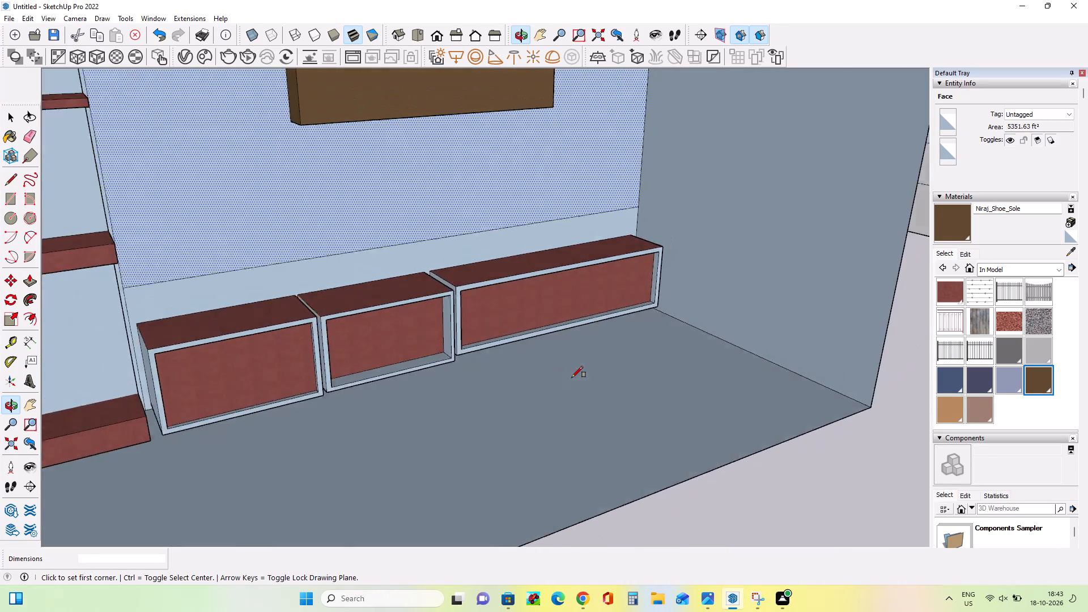
pyautogui.scroll(-6, 572, 377)
pyautogui.moveTo(635, 386); pyautogui.dragTo(484, 329, button='middle')
pyautogui.scroll(1, 484, 329)
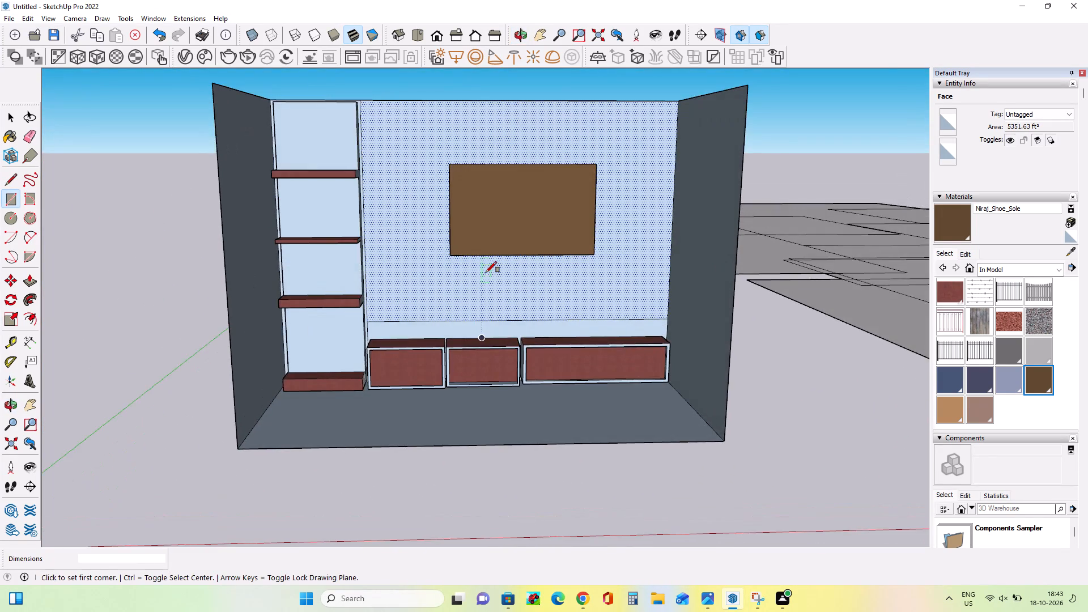
pyautogui.scroll(3, 486, 273)
pyautogui.moveTo(518, 277); pyautogui.dragTo(615, 416, button='middle')
pyautogui.scroll(-5, 571, 430)
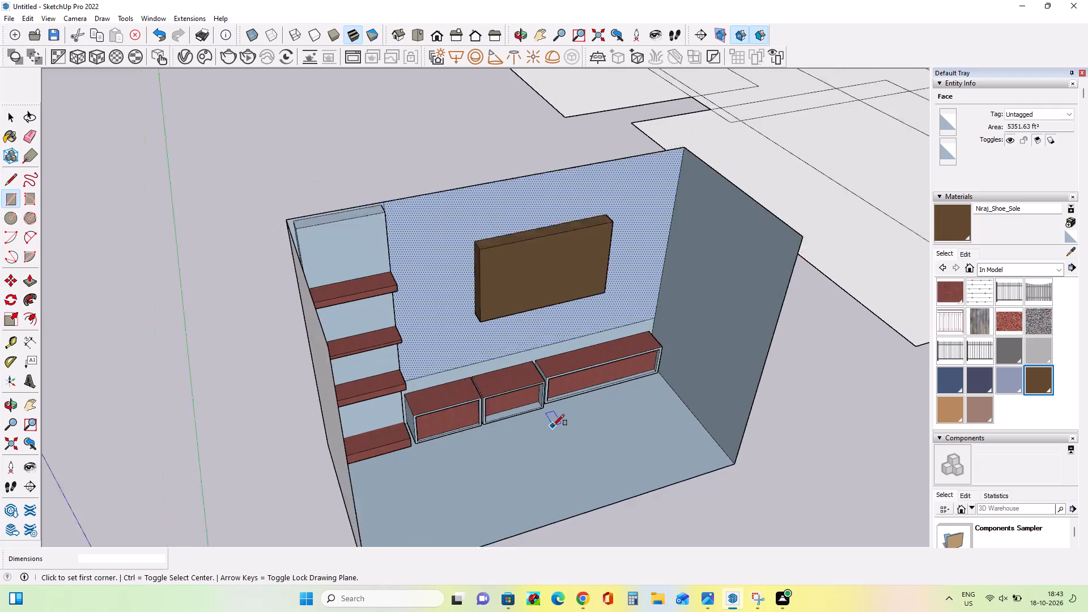
pyautogui.scroll(-1, 553, 426)
pyautogui.moveTo(553, 426); pyautogui.dragTo(296, 333, button='middle')
# Delete the whole room and all the ground rectangles, including the two leftover edges, to empty the model.
pyautogui.scroll(-15, 296, 337)
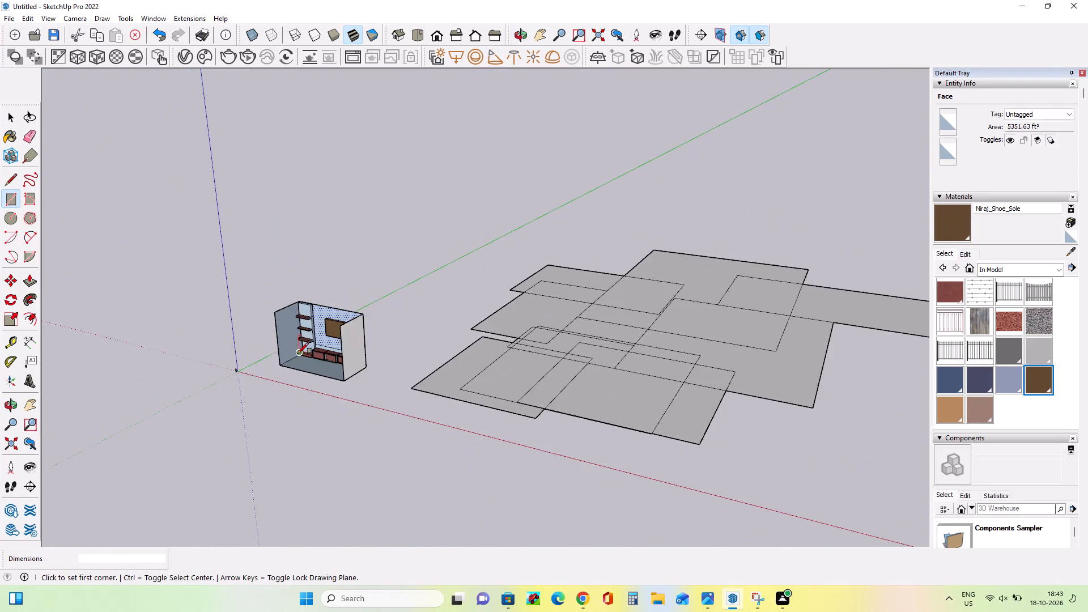
pyautogui.moveTo(314, 379); pyautogui.dragTo(419, 471, button='middle')
pyautogui.scroll(-3, 409, 463)
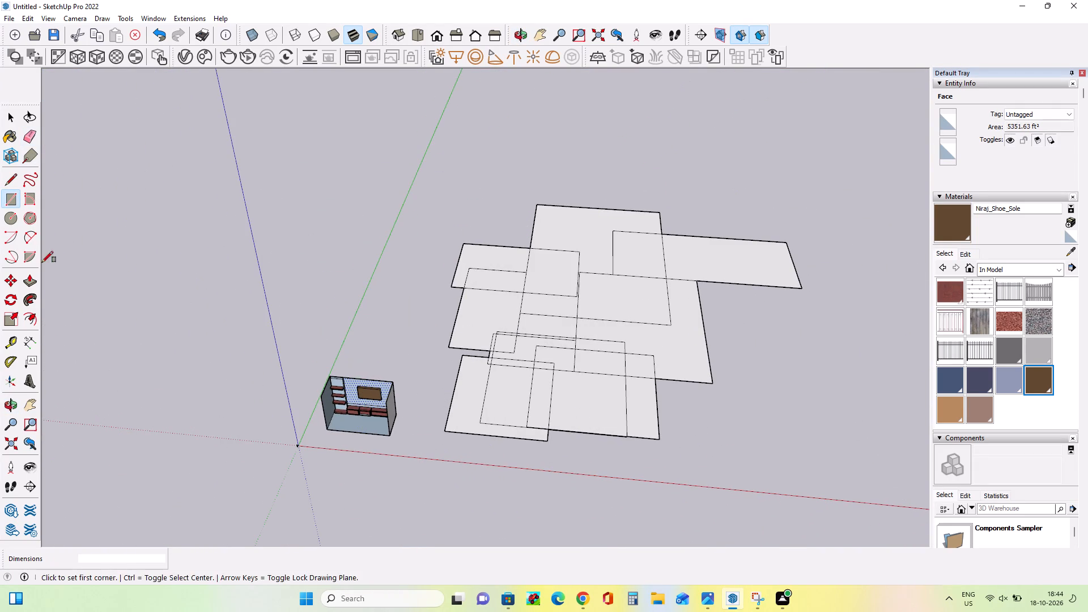
pyautogui.click(7, 117)
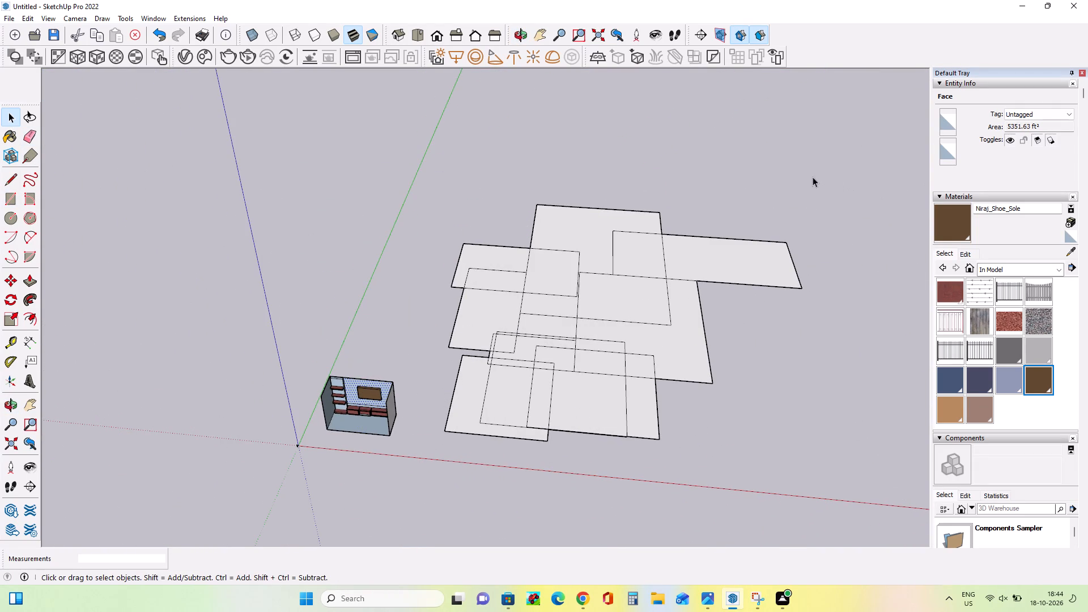
pyautogui.moveTo(813, 176); pyautogui.dragTo(379, 386)
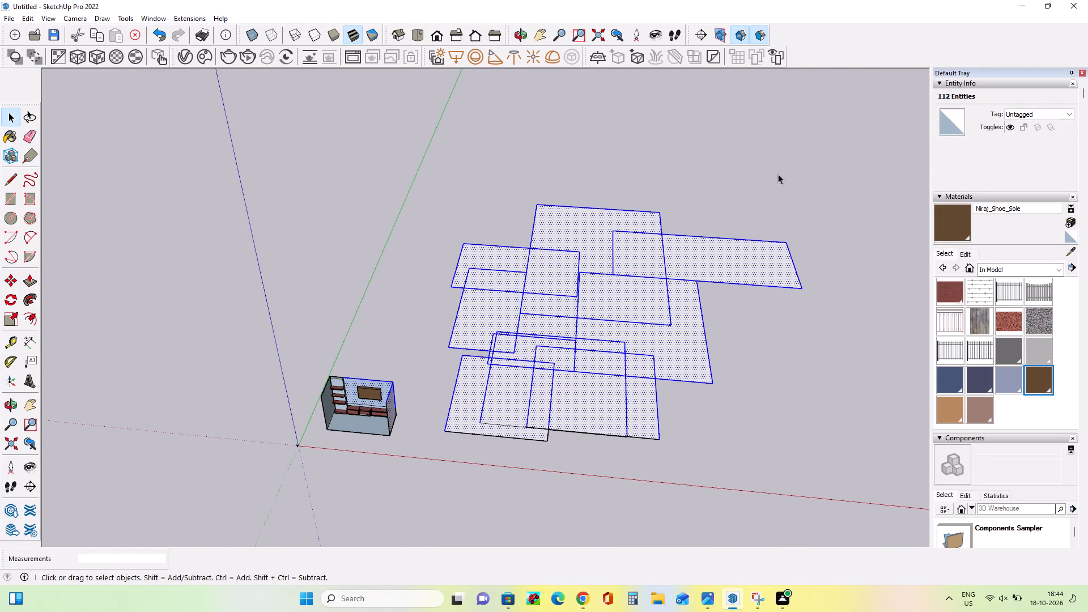
pyautogui.moveTo(779, 172); pyautogui.dragTo(305, 433)
pyautogui.press('Delete')
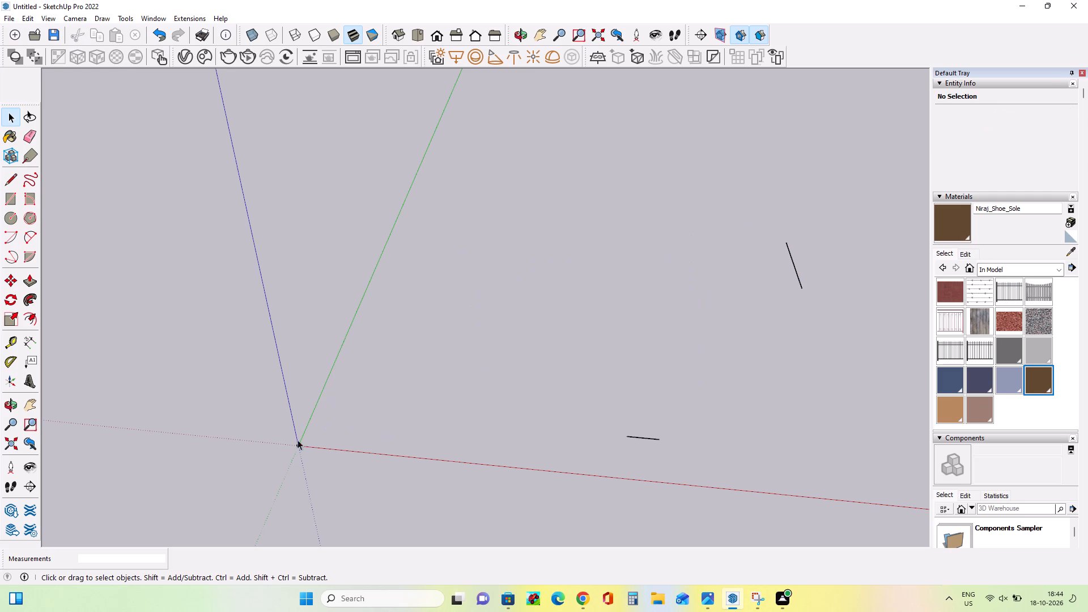
pyautogui.moveTo(871, 200); pyautogui.dragTo(580, 476)
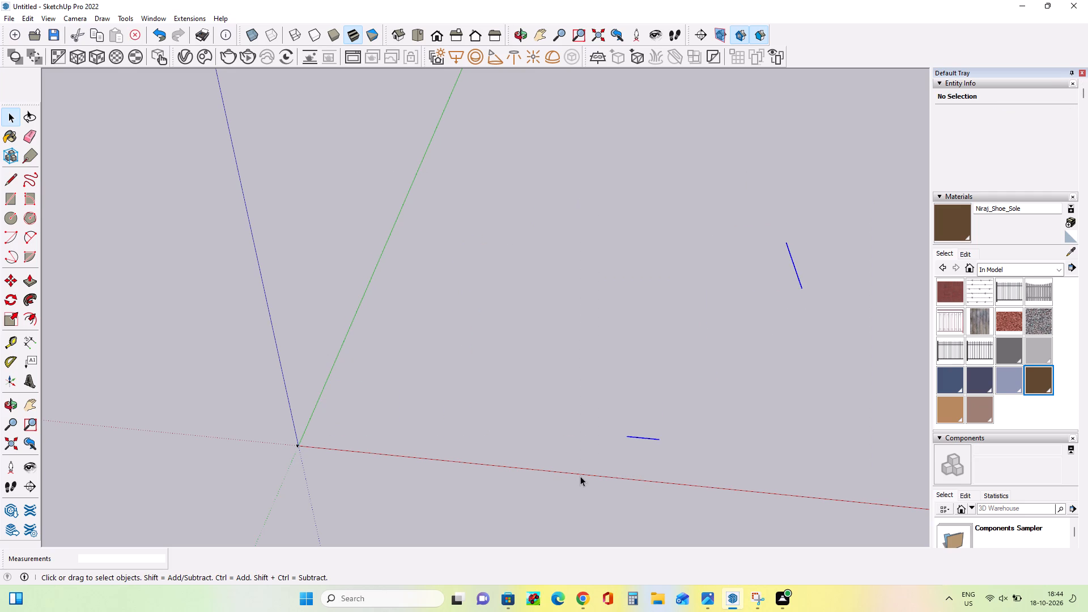
pyautogui.press('Delete')
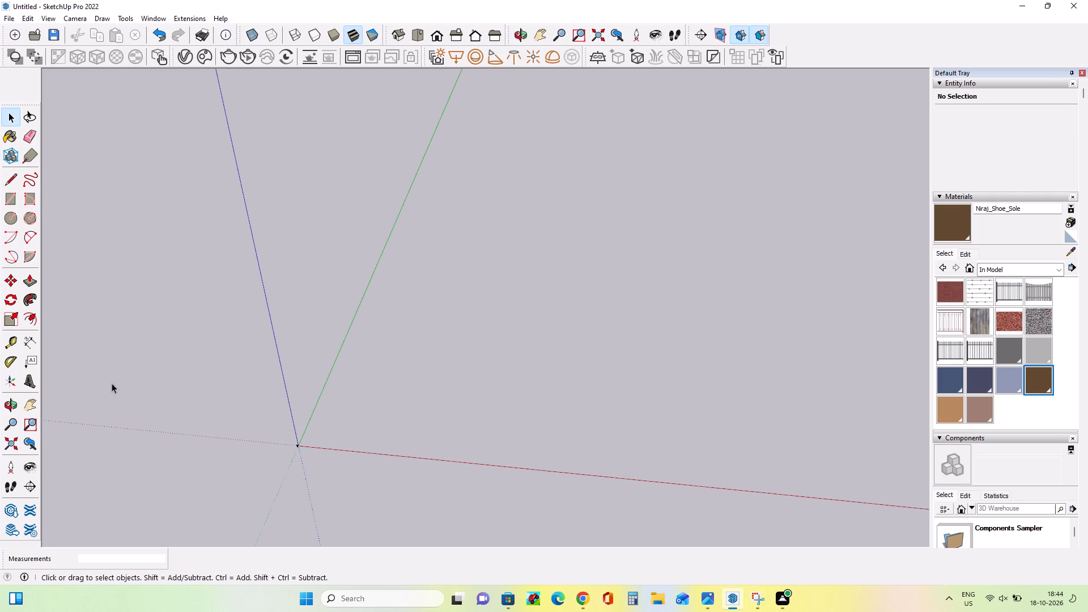
# Import "Futuristic Residential Elevation with Curvilinear Accents" from the Desktop, using it as an image.
pyautogui.click(12, 14)
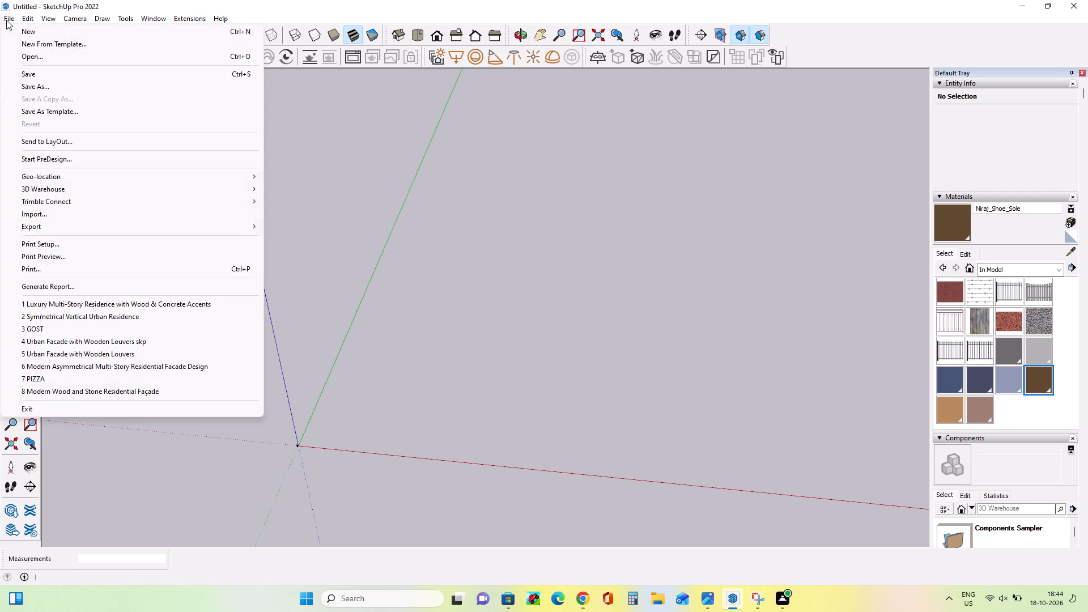
pyautogui.click(6, 20)
pyautogui.click(7, 18)
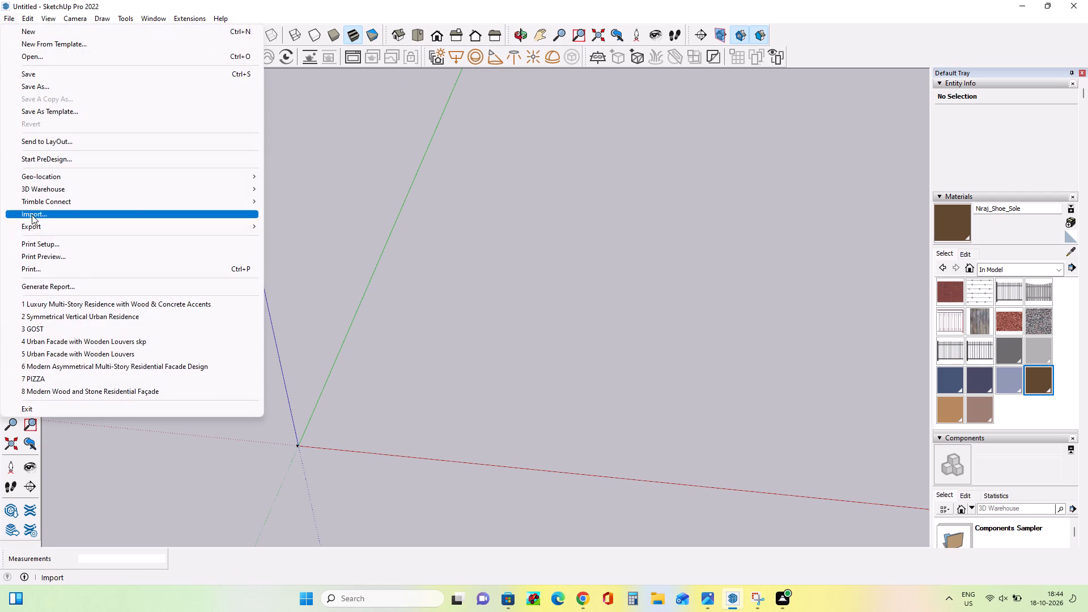
pyautogui.click(44, 216)
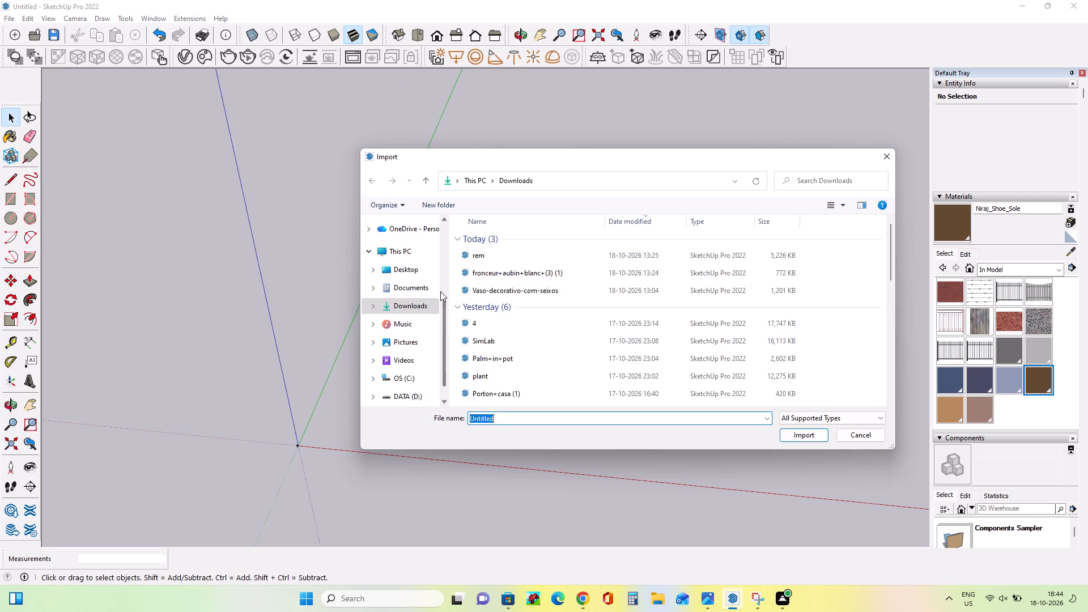
pyautogui.click(409, 273)
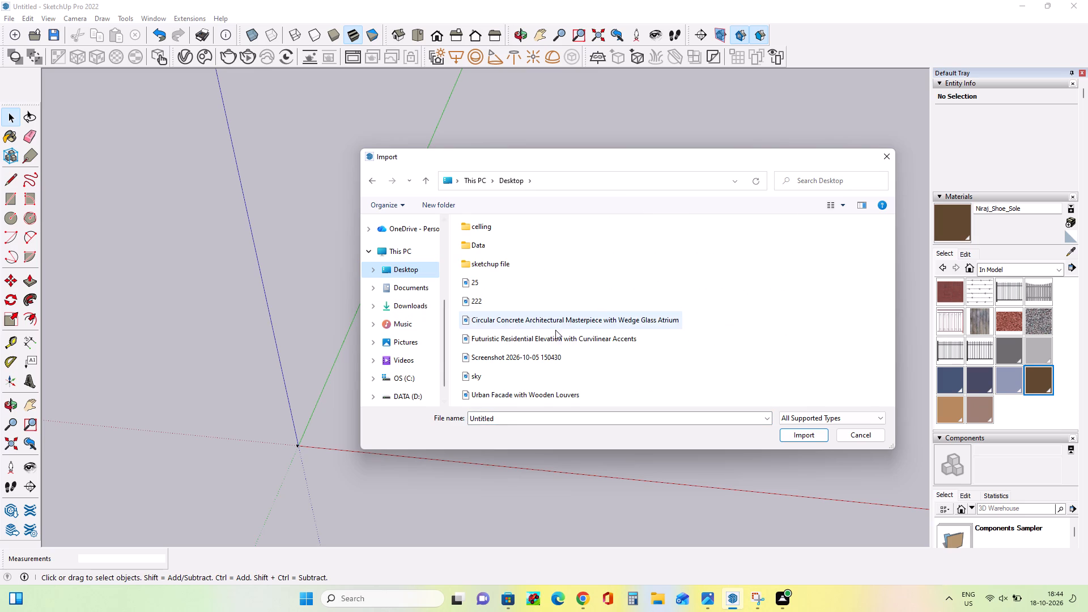
pyautogui.scroll(-3, 519, 342)
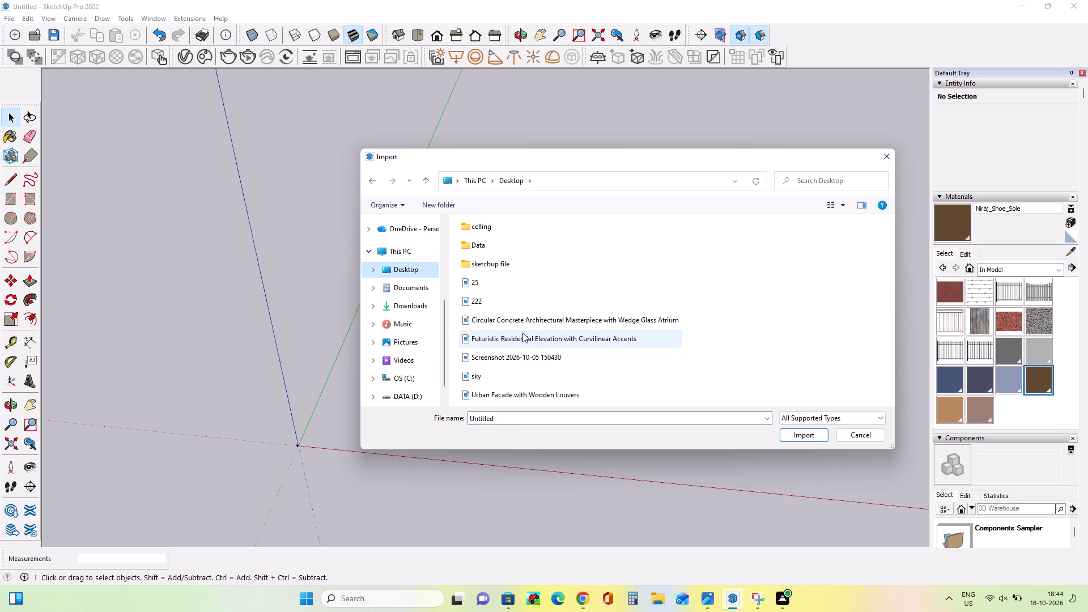
pyautogui.click(522, 333)
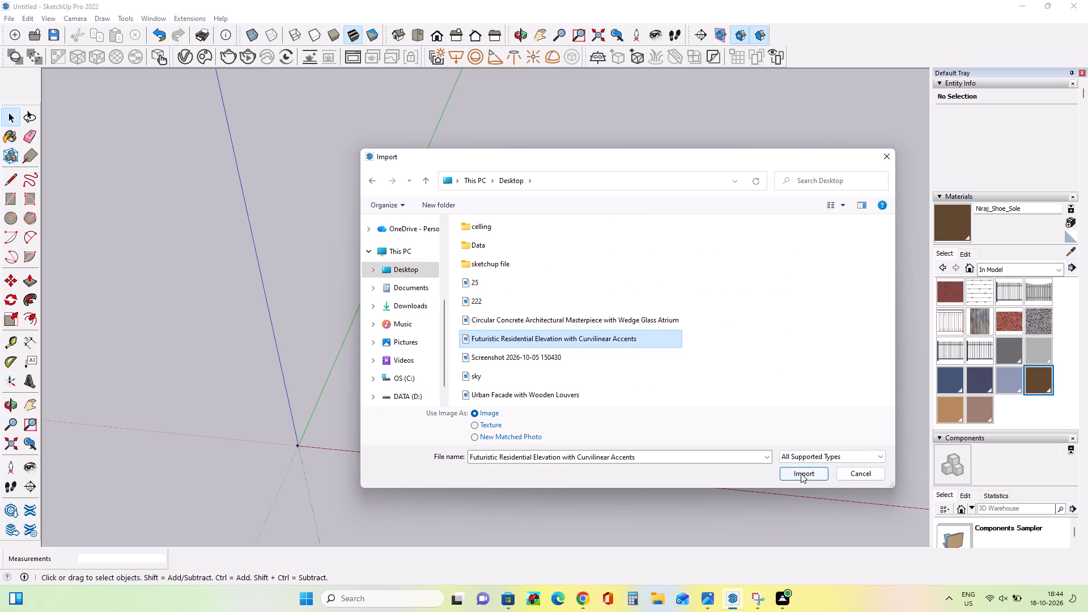
pyautogui.click(801, 473)
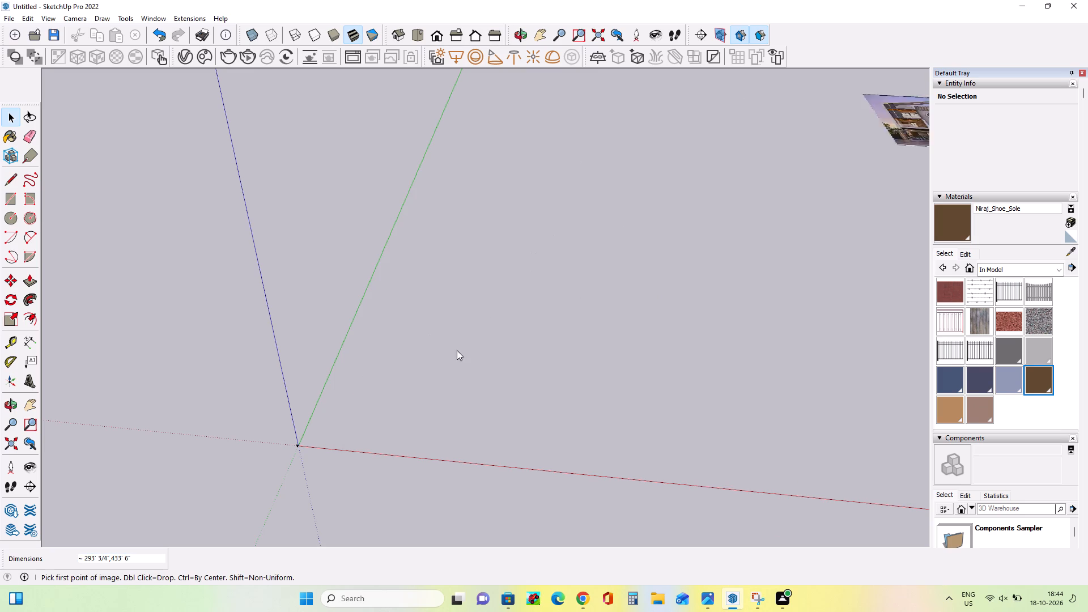
# Place the imported elevation image upright and facing front, parallel to the red axis and a short distance from the origin.
pyautogui.moveTo(244, 454); pyautogui.dragTo(432, 472, button='middle')
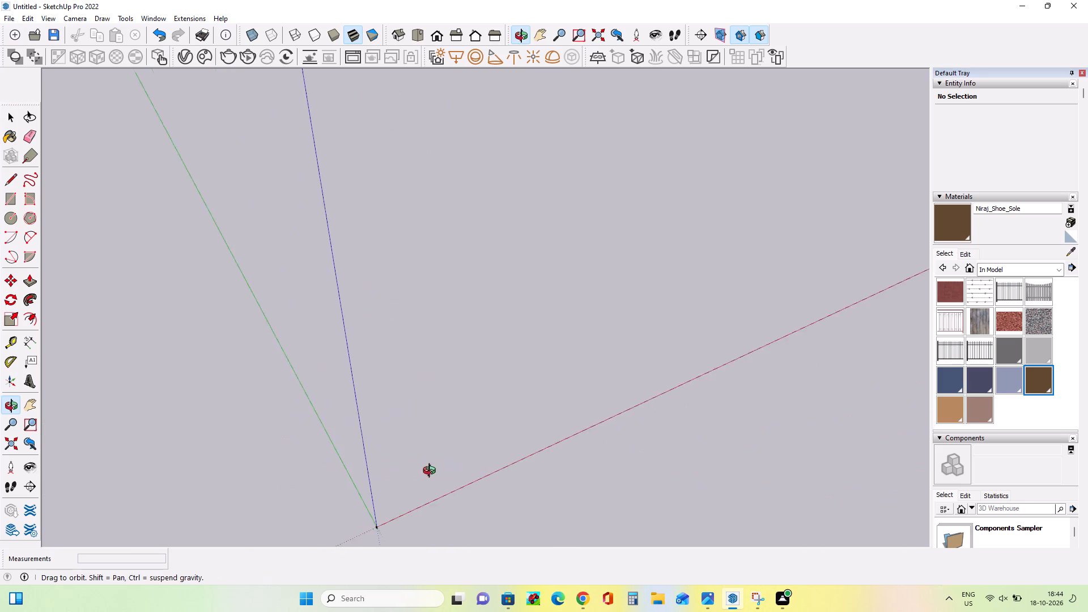
pyautogui.moveTo(432, 472); pyautogui.dragTo(405, 451, button='middle')
pyautogui.scroll(-5, 396, 427)
pyautogui.scroll(1, 396, 427)
pyautogui.scroll(-7, 396, 427)
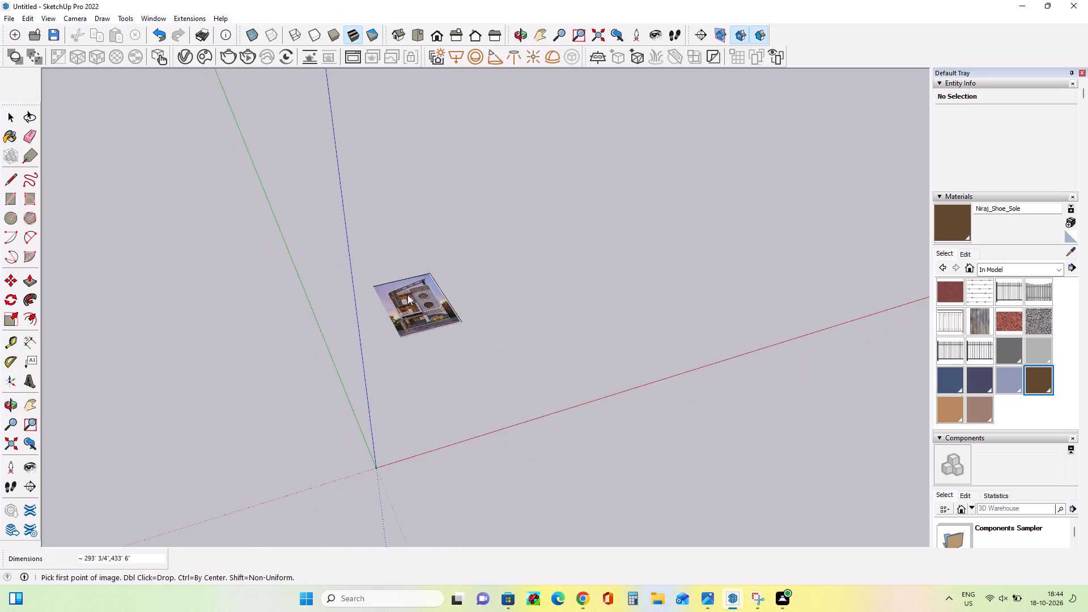
pyautogui.scroll(5, 371, 504)
pyautogui.scroll(3, 424, 450)
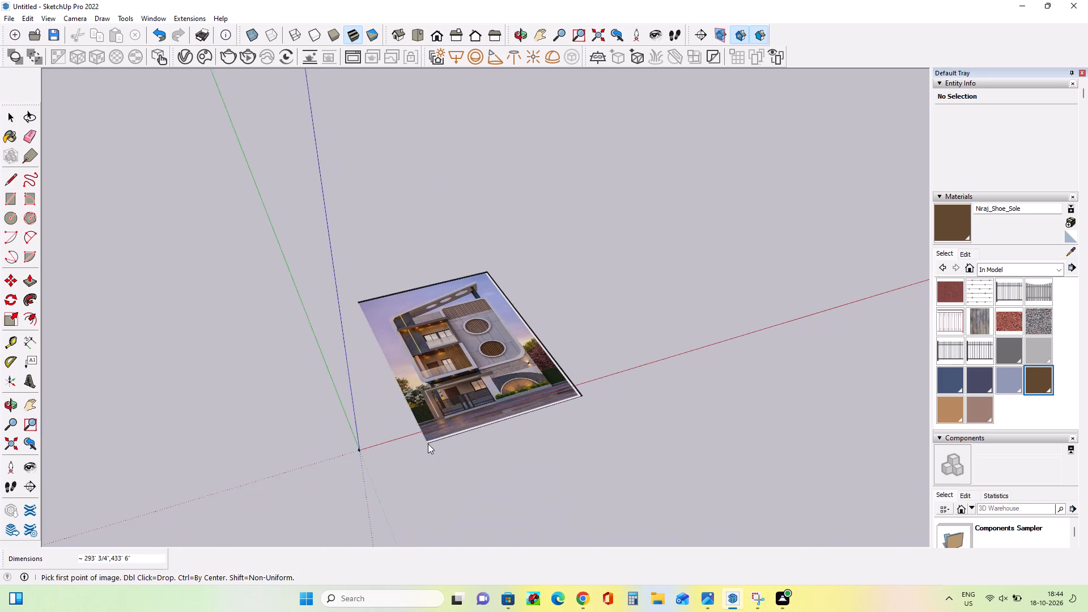
pyautogui.scroll(3, 428, 444)
pyautogui.scroll(-1, 428, 444)
pyautogui.scroll(3, 429, 444)
pyautogui.scroll(-1, 433, 418)
pyautogui.scroll(13, 433, 418)
pyautogui.scroll(-5, 433, 418)
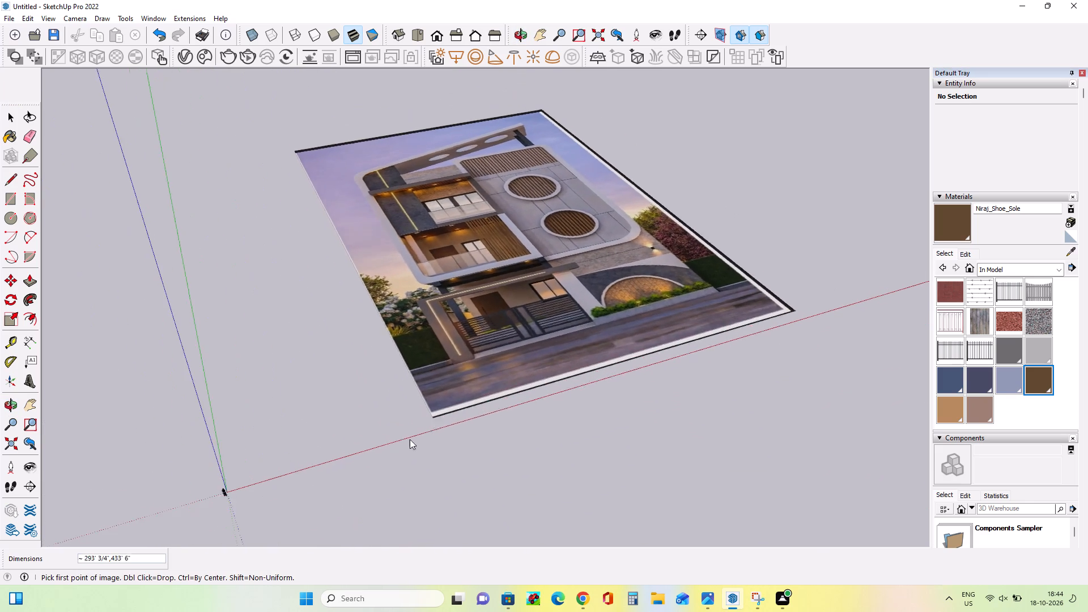
pyautogui.scroll(-18, 304, 472)
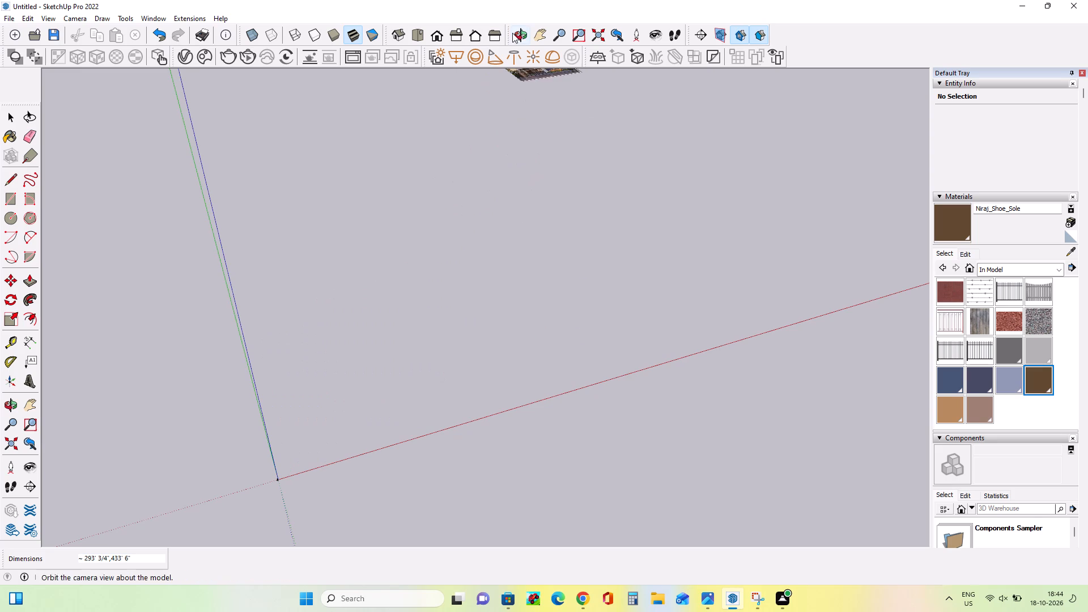
pyautogui.moveTo(346, 370); pyautogui.dragTo(267, 513, button='middle')
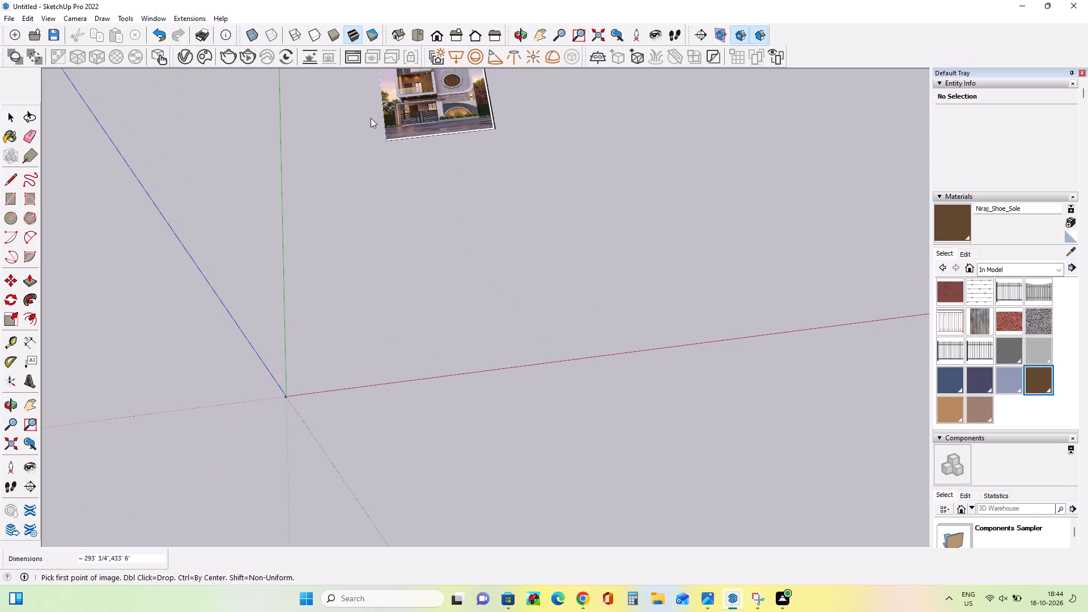
pyautogui.moveTo(447, 521); pyautogui.dragTo(516, 154, button='middle')
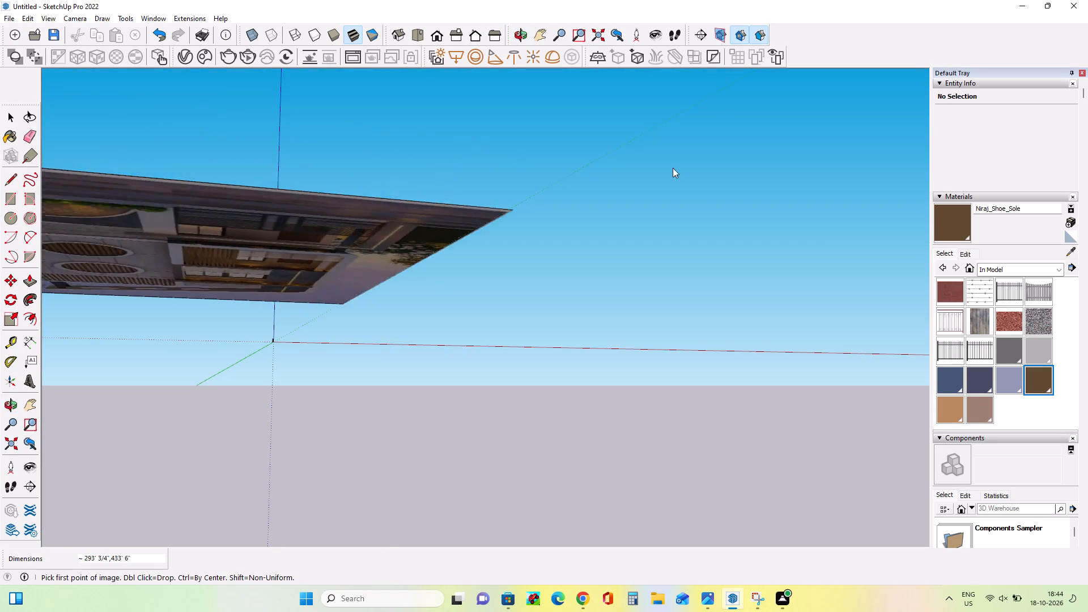
pyautogui.click(570, 444)
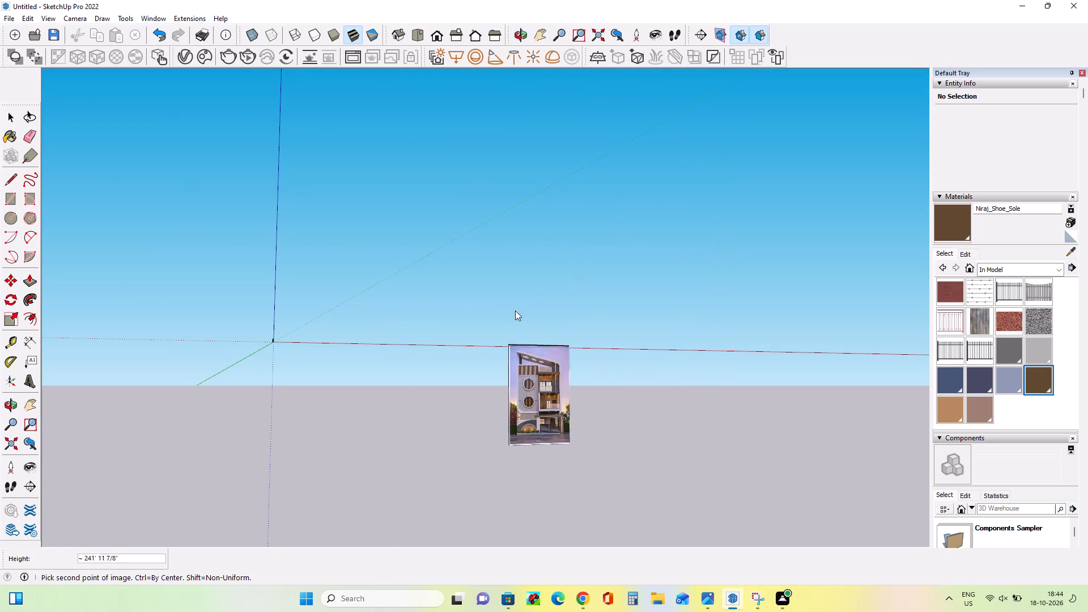
pyautogui.click(430, 185)
pyautogui.moveTo(566, 334); pyautogui.dragTo(540, 563, button='middle')
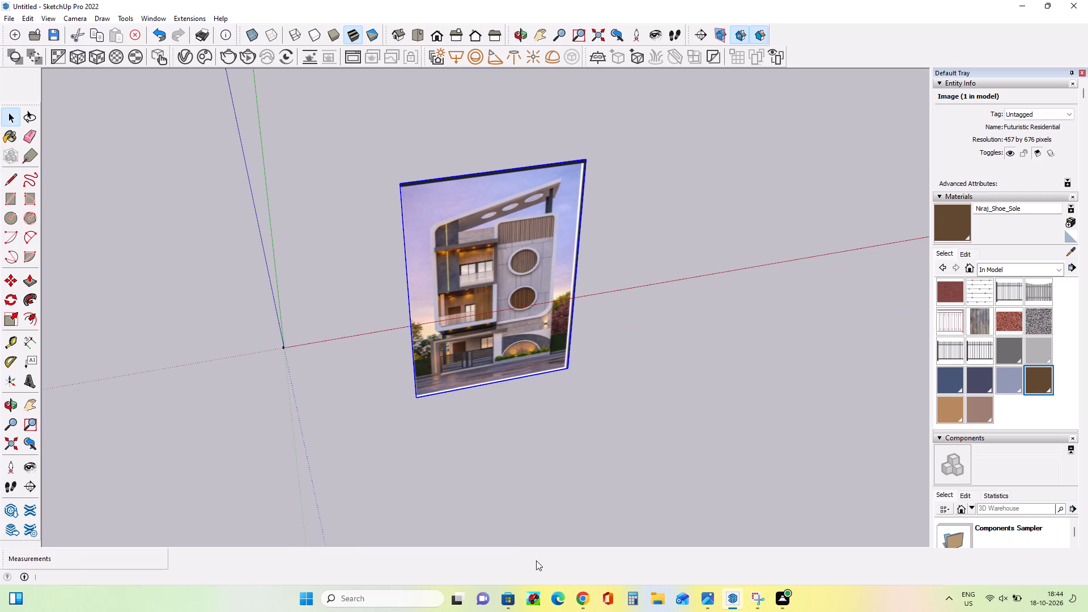
pyautogui.moveTo(433, 421); pyautogui.dragTo(716, 359, button='middle')
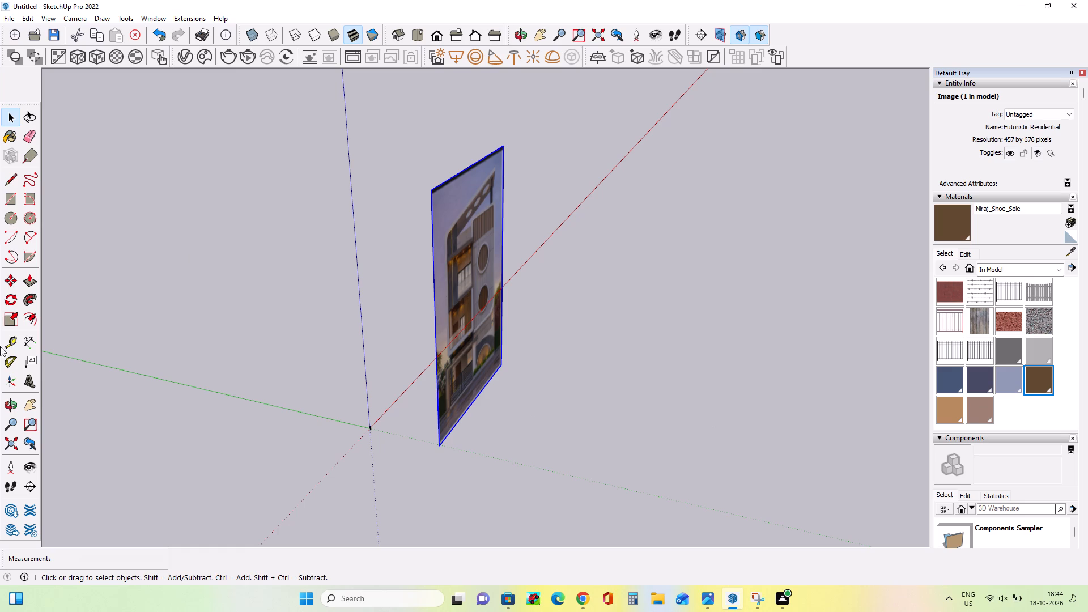
# Move the elevation image well away from the origin, back toward the green axis, to free space beside the red axis.
pyautogui.click(18, 279)
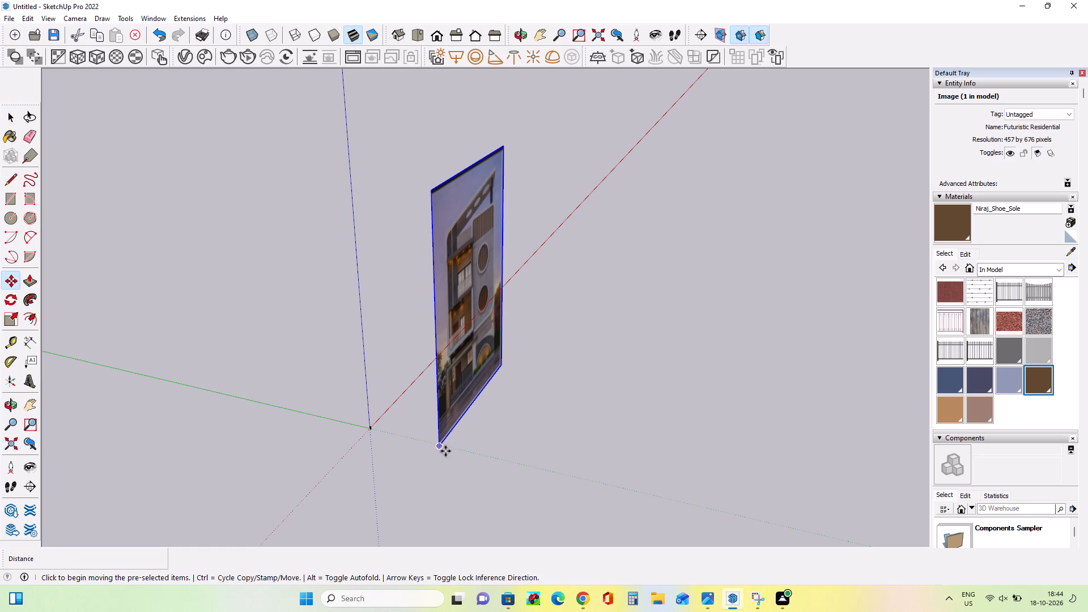
pyautogui.click(445, 451)
pyautogui.click(192, 269)
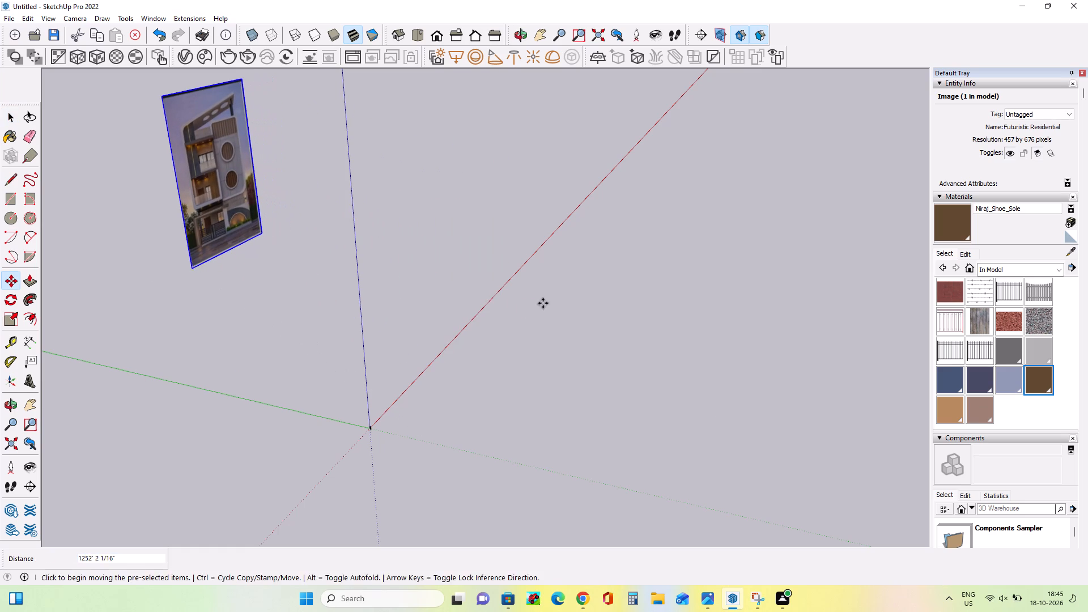
pyautogui.moveTo(543, 303); pyautogui.dragTo(240, 328, button='middle')
pyautogui.scroll(-4, 635, 211)
pyautogui.moveTo(635, 218); pyautogui.dragTo(678, 339, button='middle')
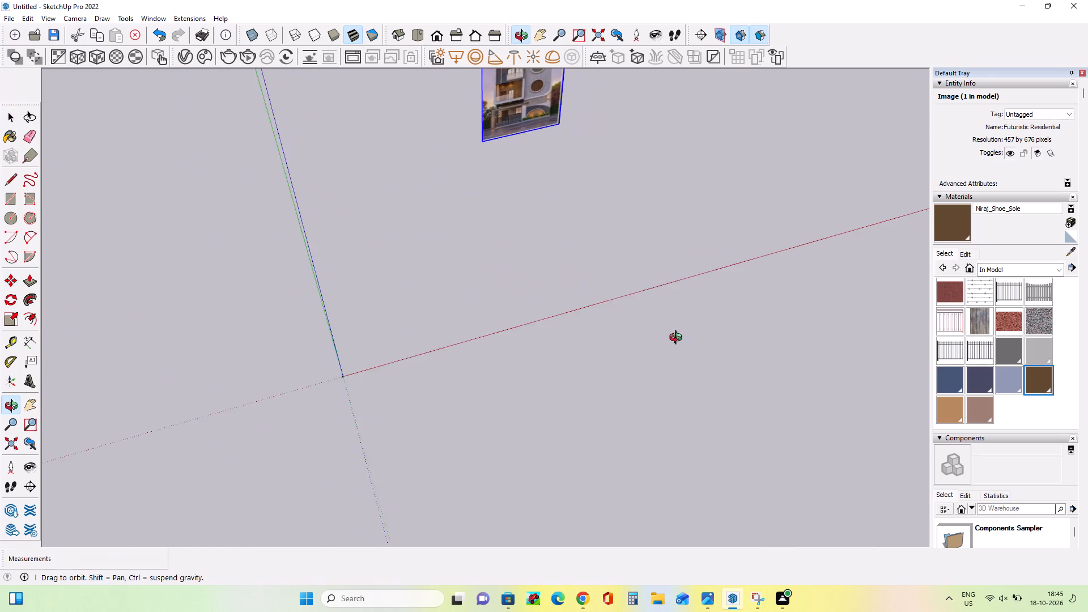
pyautogui.moveTo(678, 339); pyautogui.dragTo(709, 417, button='middle')
pyautogui.scroll(-1, 670, 364)
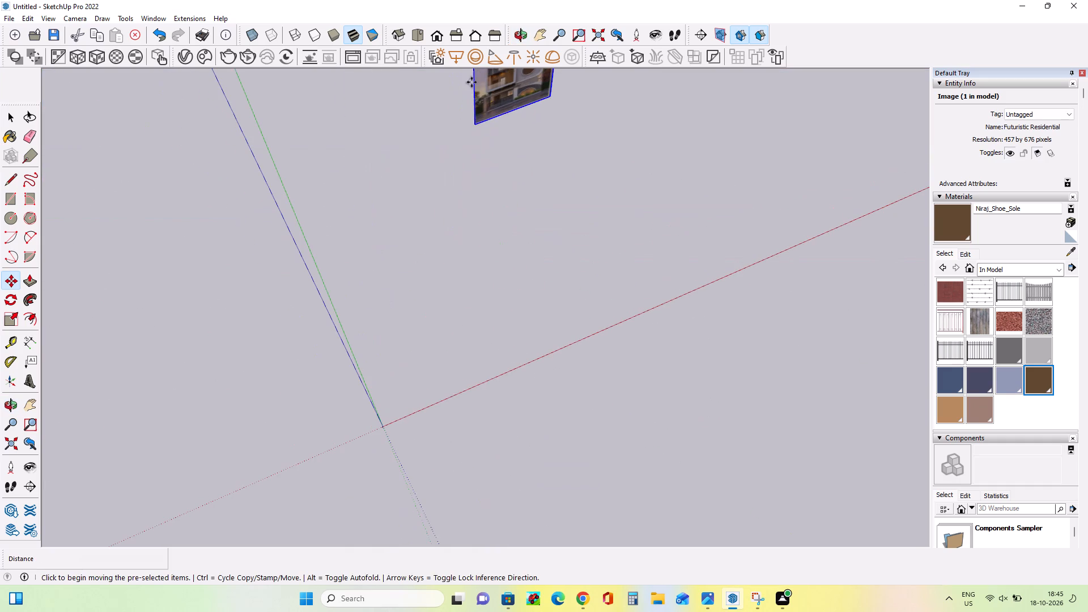
pyautogui.click(478, 127)
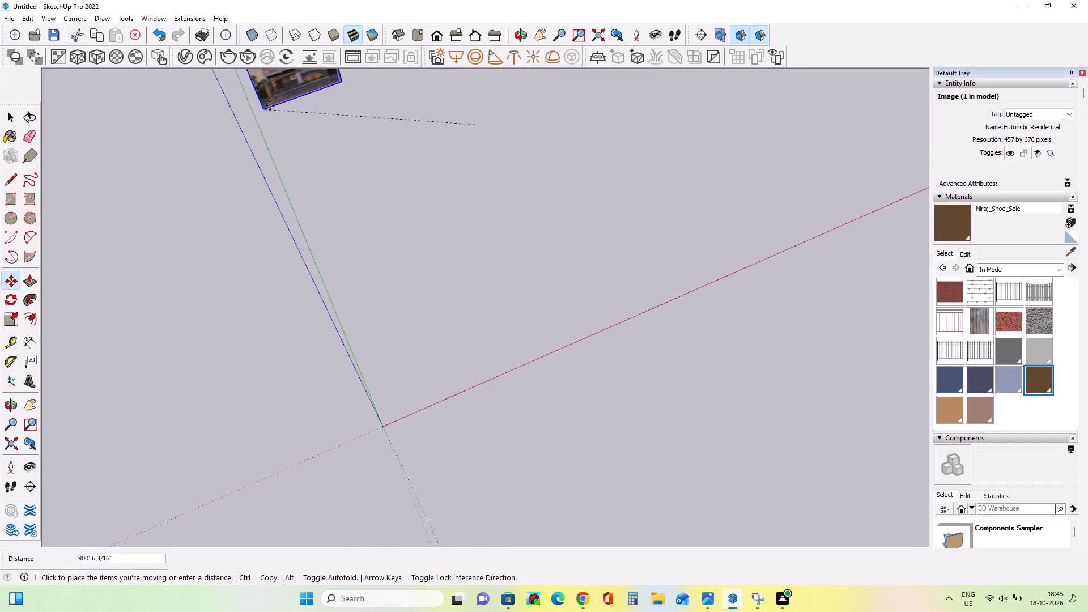
pyautogui.scroll(-12, 275, 243)
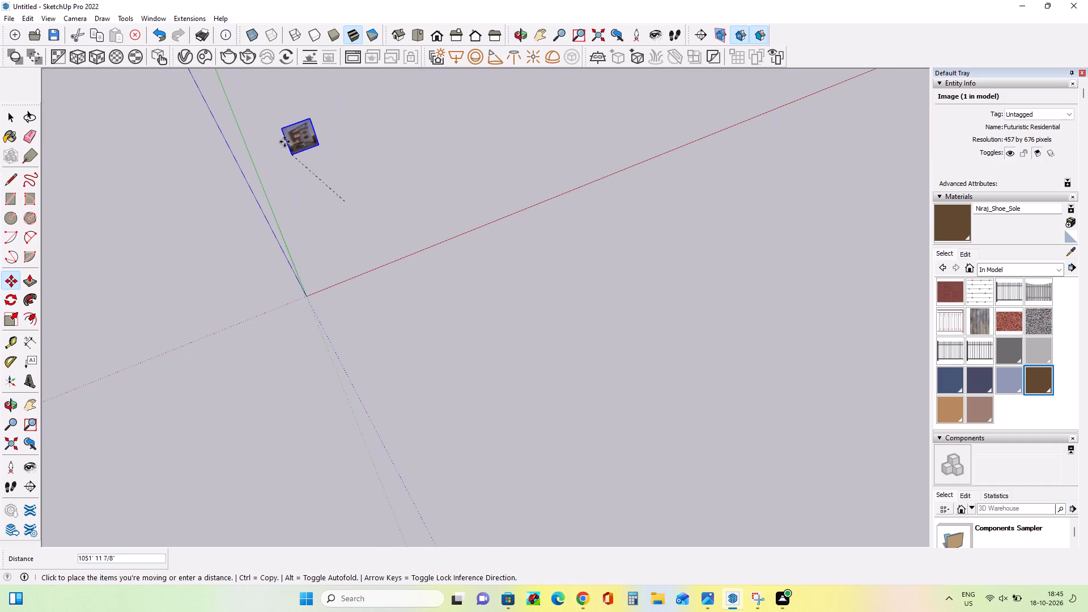
pyautogui.click(248, 123)
# Draw a ground rectangle about 3956' by 2776' behind the red axis, with its long sides parallel to that axis.
pyautogui.moveTo(343, 207); pyautogui.dragTo(360, 220, button='middle')
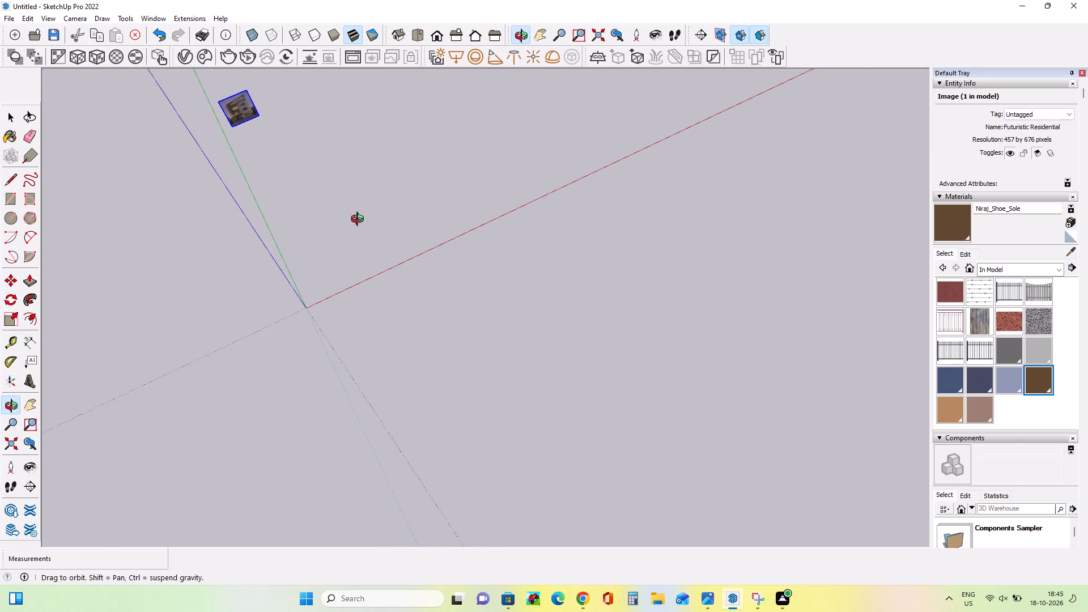
pyautogui.moveTo(360, 220); pyautogui.dragTo(360, 219, button='middle')
pyautogui.moveTo(397, 287); pyautogui.dragTo(389, 201, button='middle')
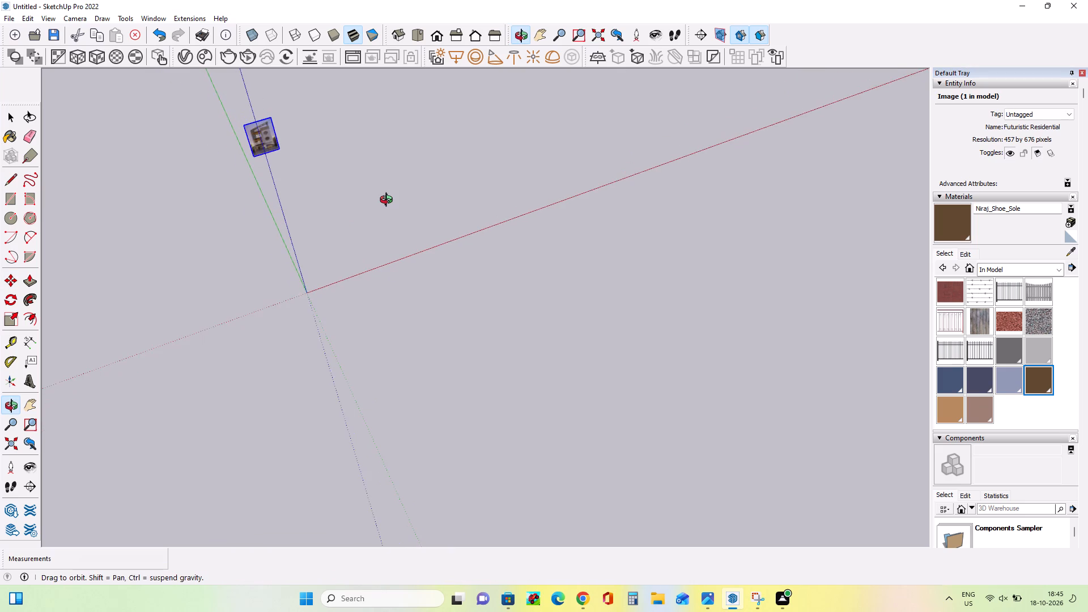
pyautogui.moveTo(389, 201); pyautogui.dragTo(403, 147, button='middle')
pyautogui.scroll(-2, 403, 147)
pyautogui.moveTo(405, 175); pyautogui.dragTo(421, 230, button='middle')
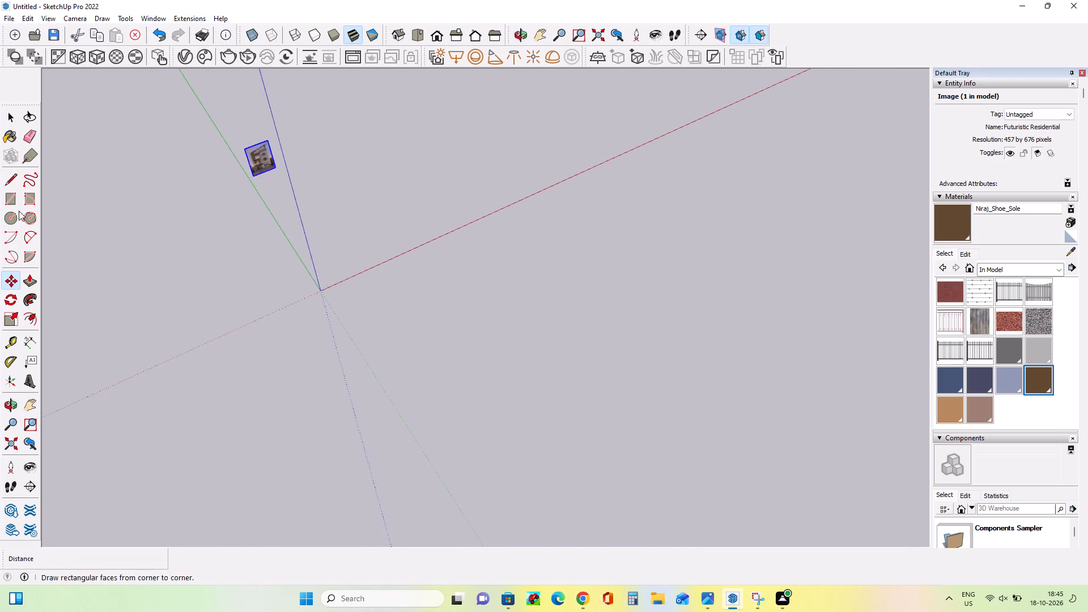
pyautogui.click(8, 195)
pyautogui.scroll(-8, 243, 305)
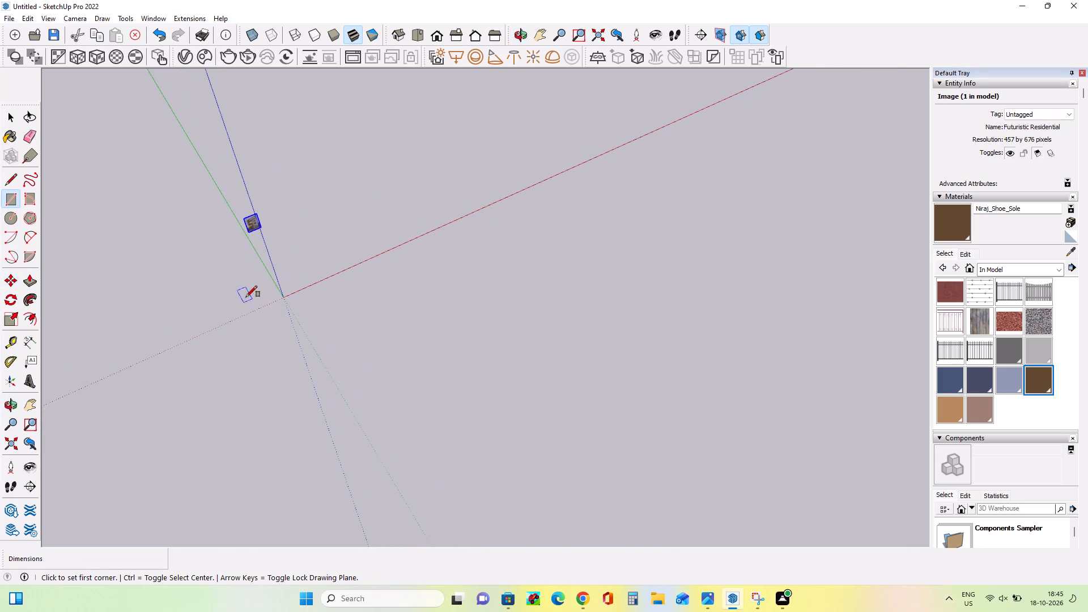
pyautogui.click(380, 226)
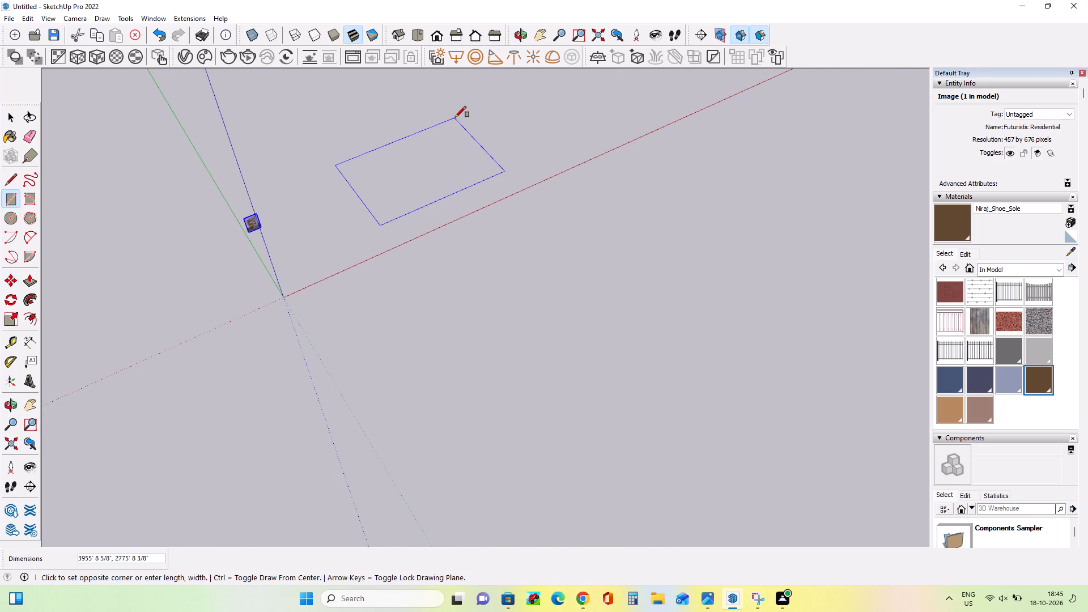
pyautogui.click(456, 117)
pyautogui.moveTo(475, 215); pyautogui.dragTo(467, 194, button='middle')
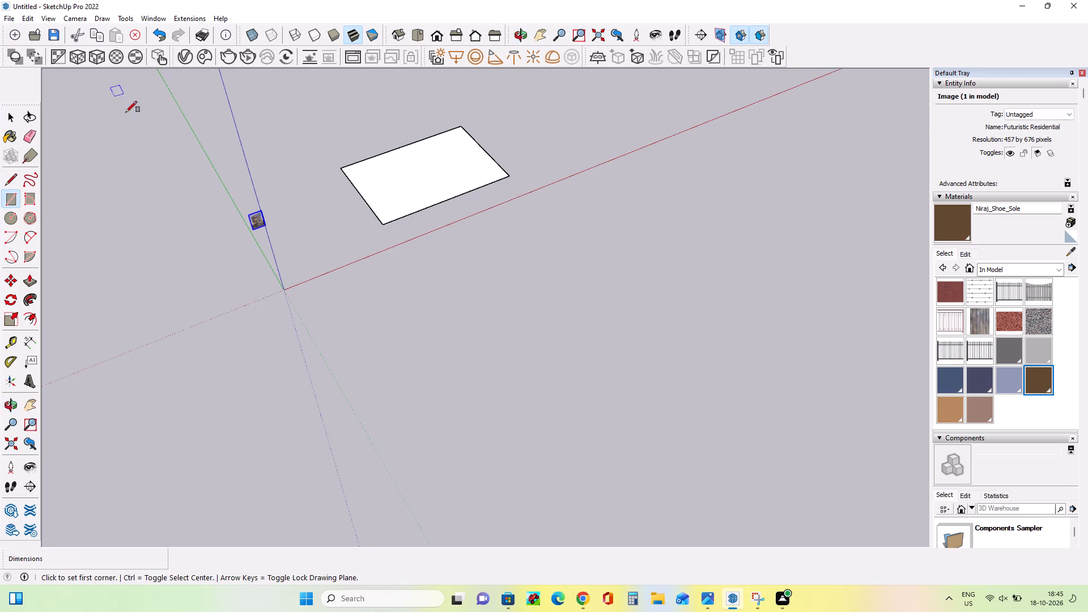
# Move the elevation image beside the ground rectangle so its lower corner meets the short edge nearest the green axis, close to the back corner.
pyautogui.click(13, 278)
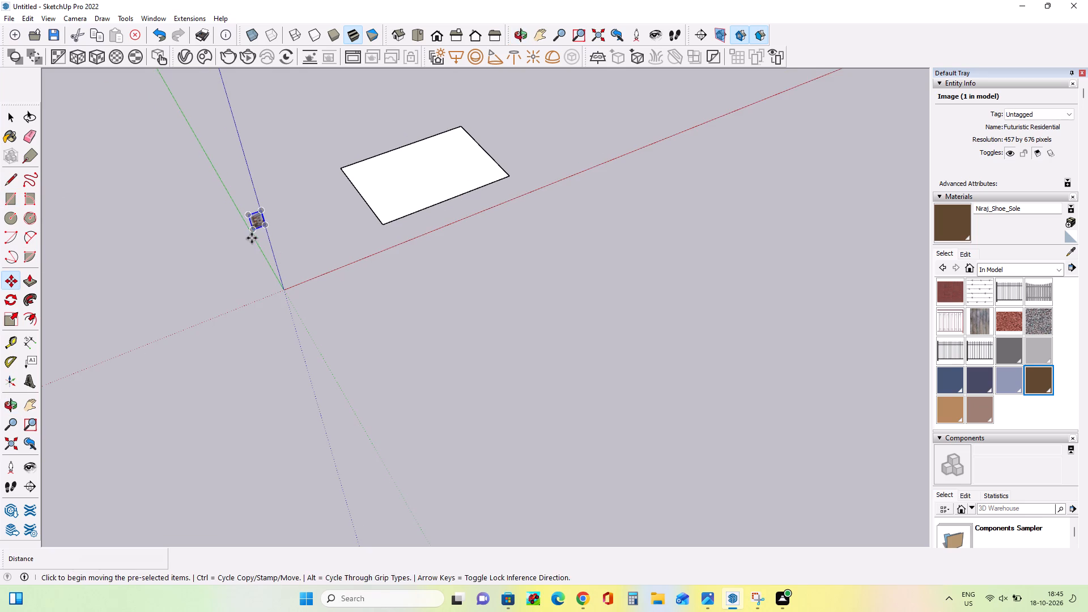
pyautogui.click(255, 232)
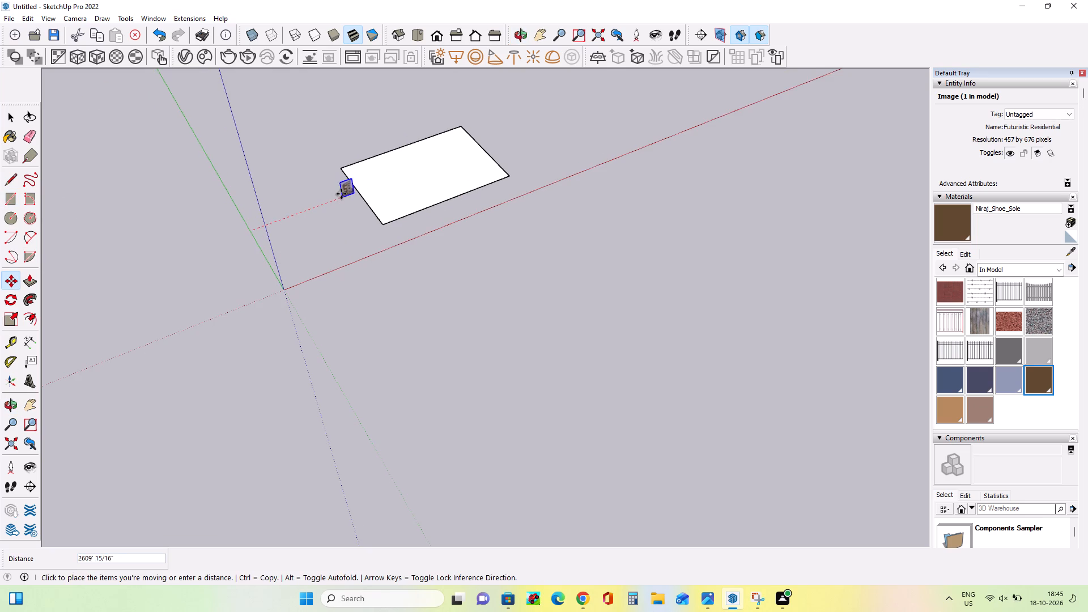
pyautogui.click(341, 188)
pyautogui.moveTo(395, 196); pyautogui.dragTo(389, 193, button='middle')
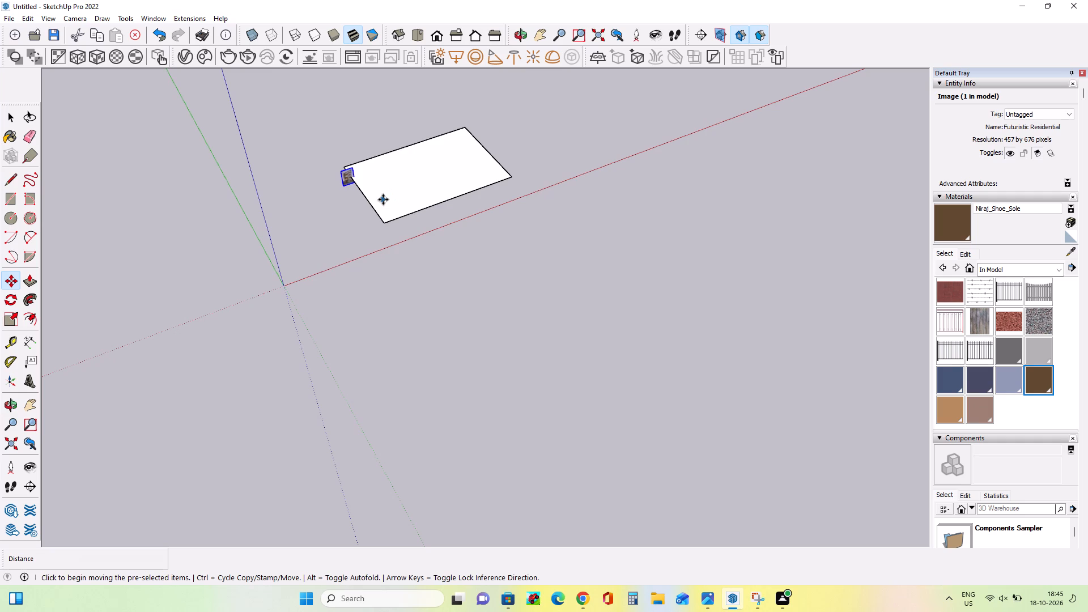
pyautogui.moveTo(188, 97); pyautogui.dragTo(672, 272)
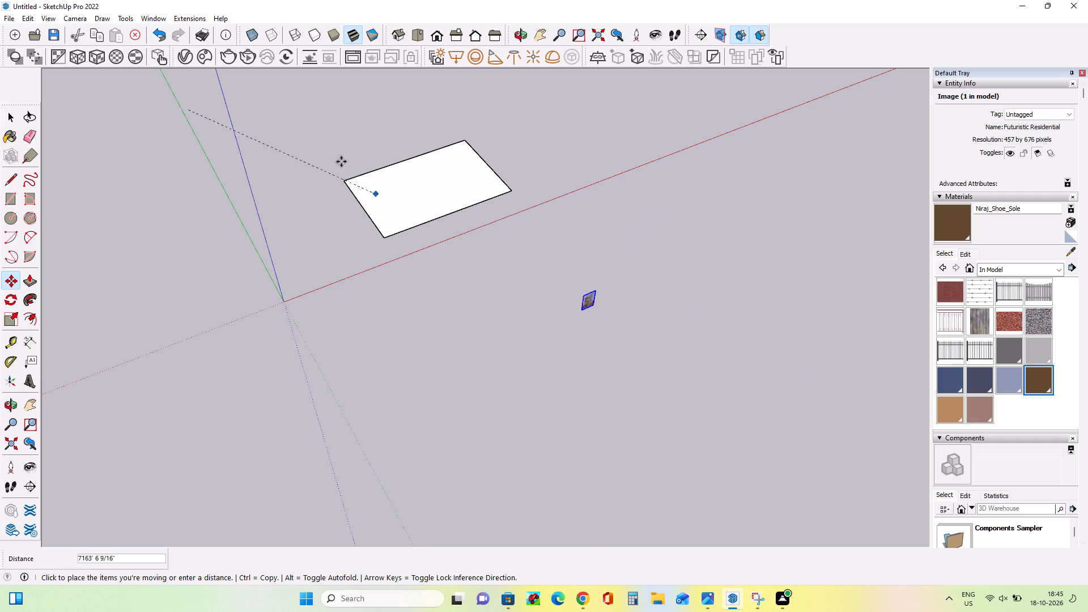
pyautogui.click(175, 93)
pyautogui.moveTo(309, 156); pyautogui.dragTo(317, 163)
pyautogui.scroll(14, 317, 163)
pyautogui.moveTo(318, 163); pyautogui.dragTo(364, 226)
pyautogui.doubleClick(346, 189)
pyautogui.moveTo(346, 189); pyautogui.dragTo(335, 189)
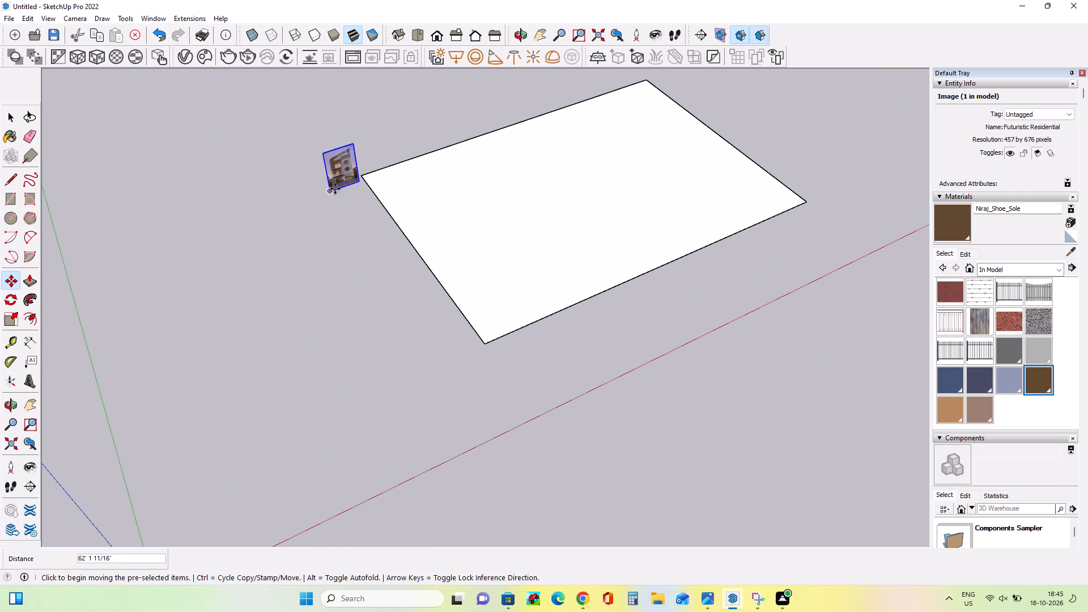
pyautogui.click(335, 189)
pyautogui.click(301, 195)
pyautogui.doubleClick(332, 192)
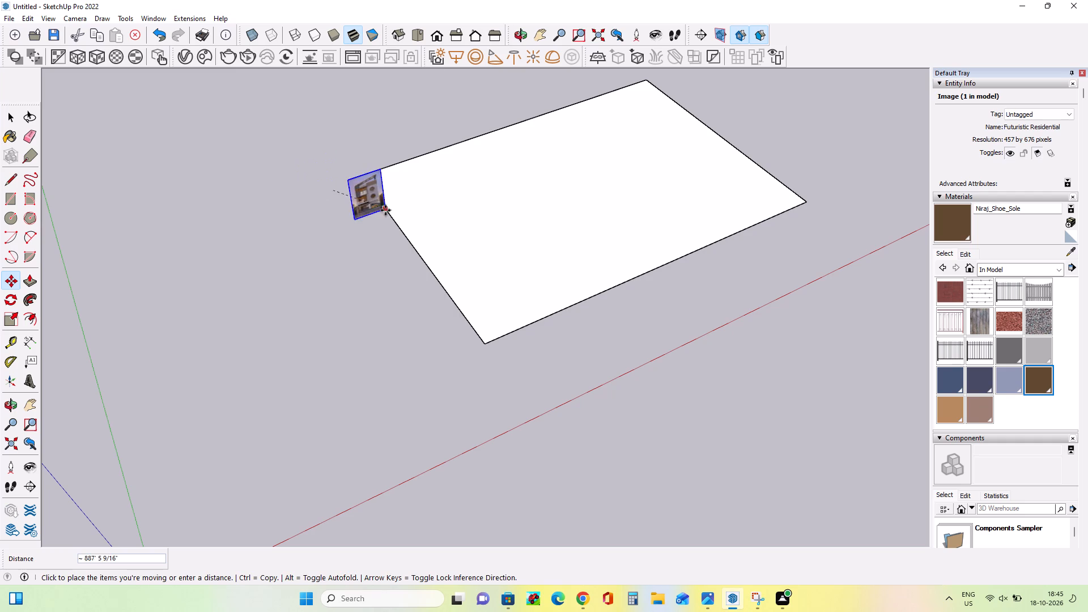
pyautogui.click(386, 212)
# Scale the elevation image up uniformly to several times its size, keeping its lower corner fixed at the rectangle's edge.
pyautogui.moveTo(463, 303); pyautogui.dragTo(287, 299, button='middle')
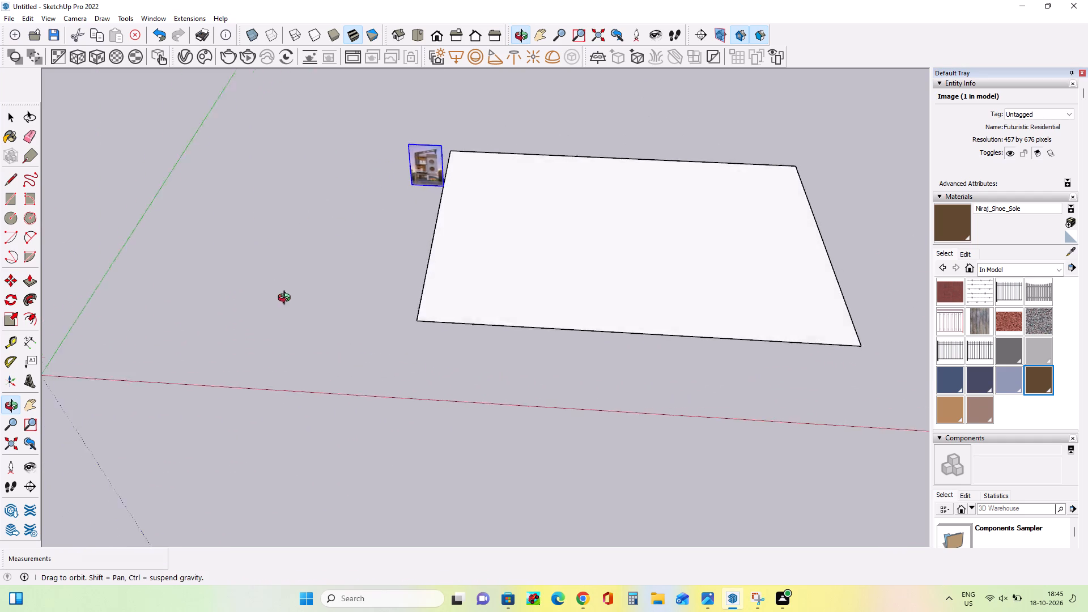
pyautogui.moveTo(287, 299); pyautogui.dragTo(338, 303, button='middle')
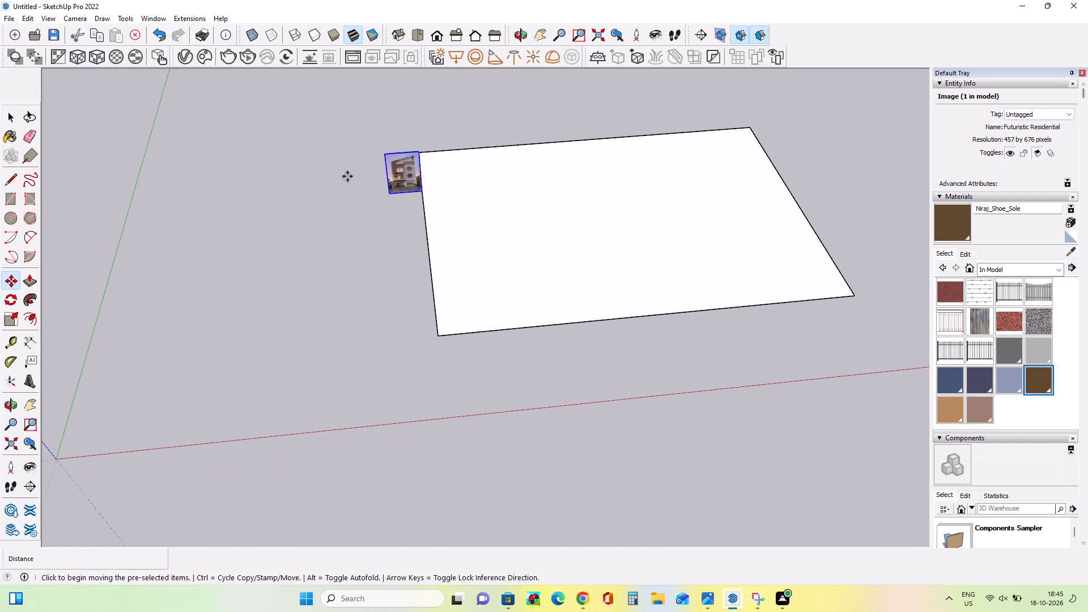
pyautogui.click(36, 405)
pyautogui.moveTo(393, 282); pyautogui.dragTo(202, 348)
pyautogui.moveTo(429, 373); pyautogui.dragTo(498, 308, button='middle')
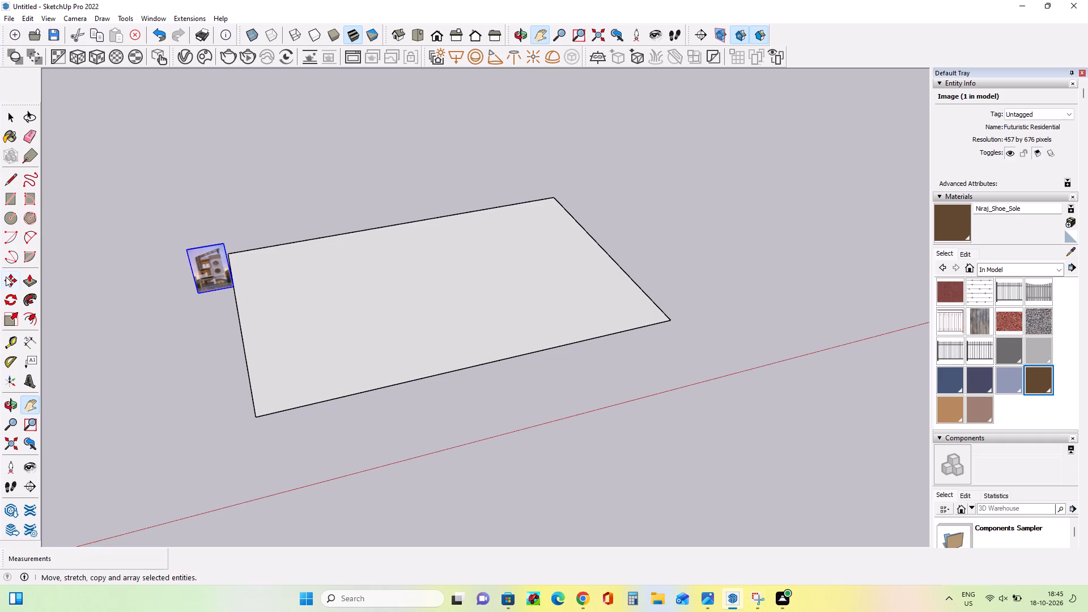
pyautogui.click(12, 317)
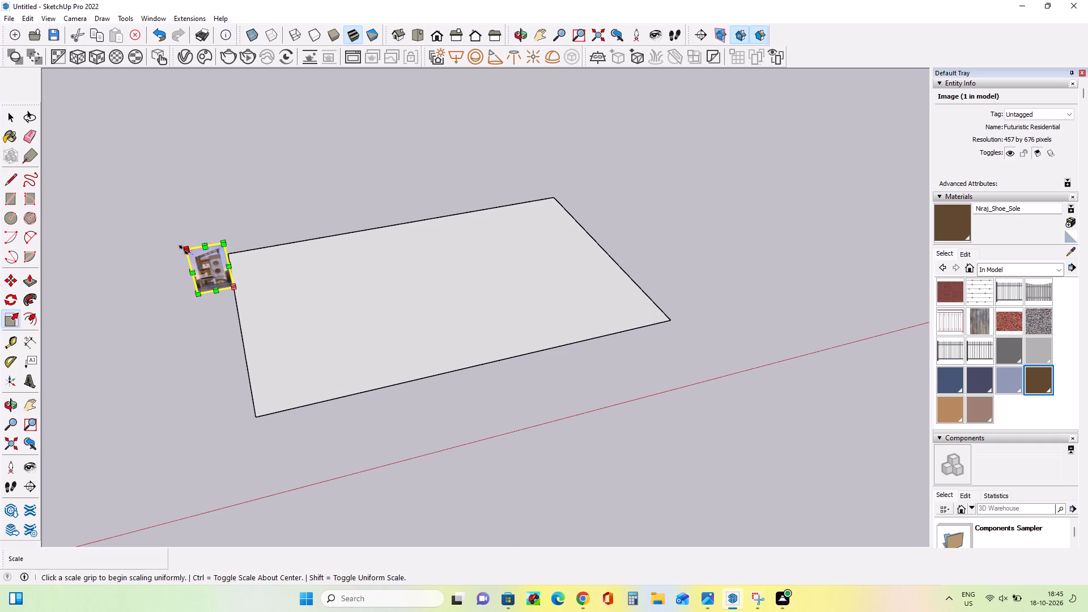
pyautogui.click(184, 250)
pyautogui.click(72, 158)
# Move the enlarged image about 1582' along the green axis toward the front corner of the ground rectangle.
pyautogui.scroll(6, 121, 266)
pyautogui.scroll(4, 237, 290)
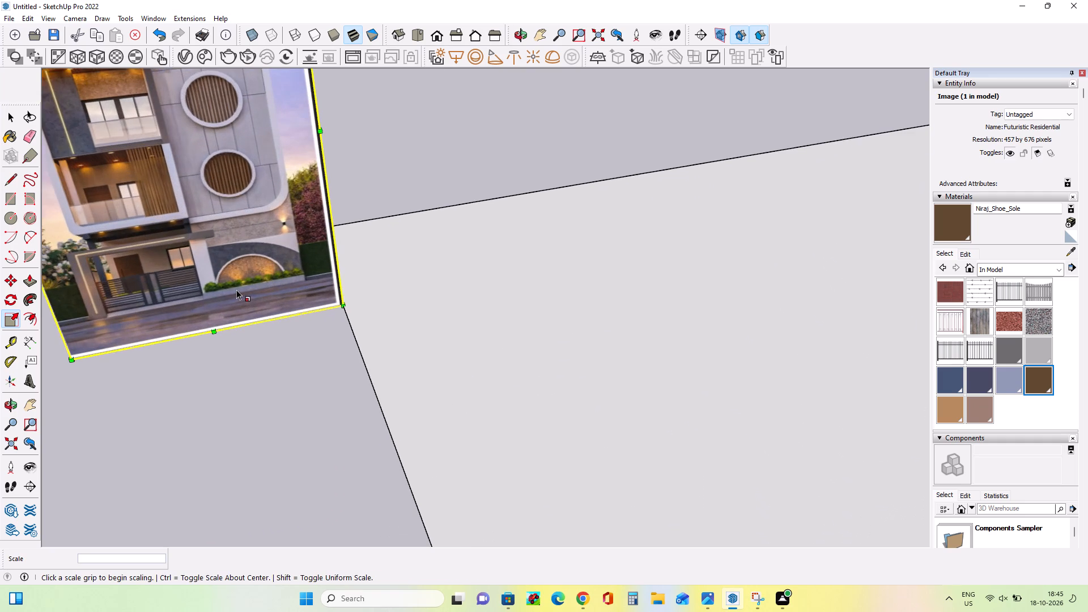
pyautogui.scroll(-4, 236, 290)
pyautogui.scroll(1, 236, 290)
pyautogui.moveTo(236, 290); pyautogui.dragTo(171, 253, button='middle')
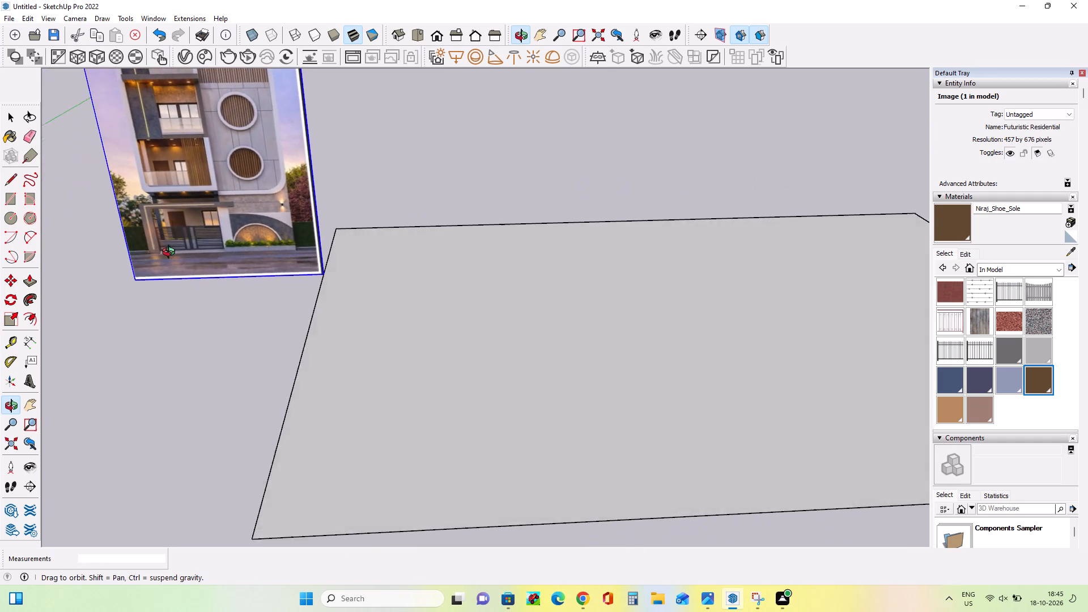
pyautogui.moveTo(171, 253); pyautogui.dragTo(199, 257, button='middle')
pyautogui.scroll(-1, 198, 260)
pyautogui.scroll(1, 172, 179)
pyautogui.scroll(-2, 172, 179)
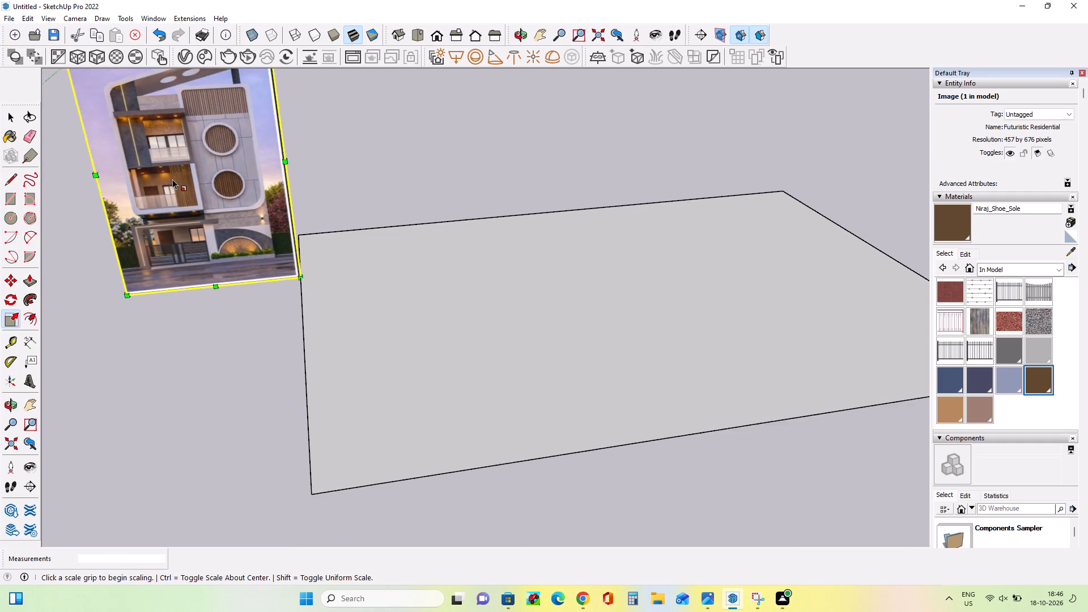
pyautogui.scroll(-4, 172, 179)
pyautogui.click(8, 282)
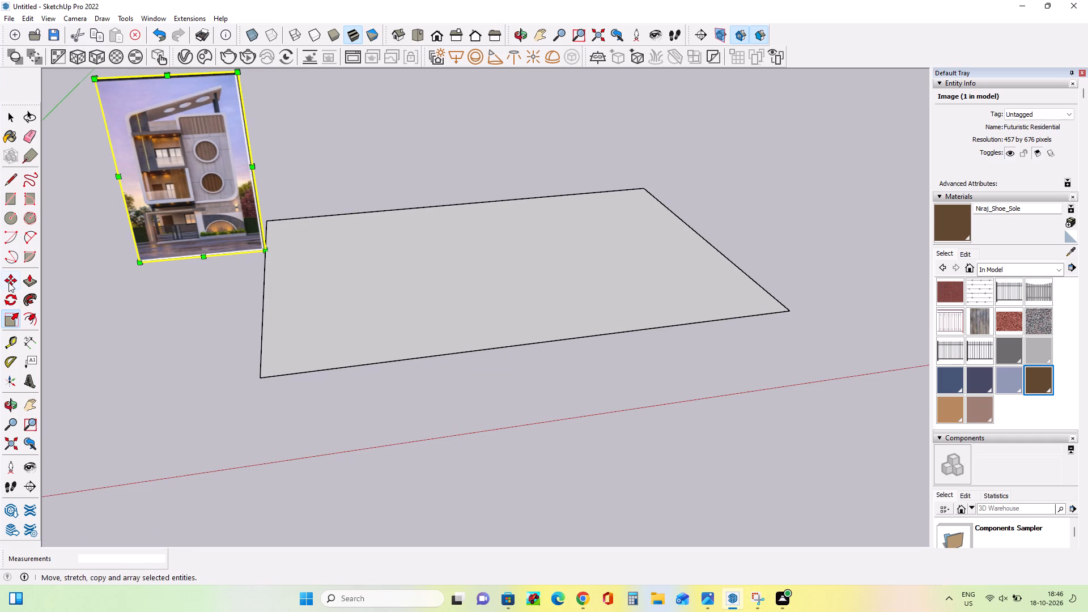
pyautogui.click(177, 231)
pyautogui.click(146, 318)
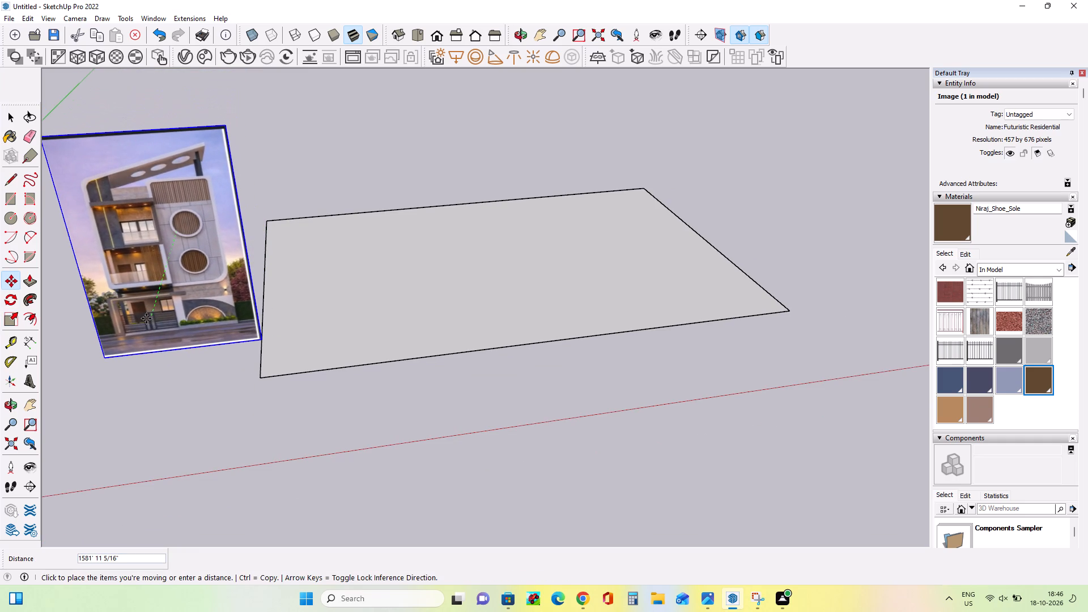
# Examine the elevation image up close and as a whole, covering its balconies, round windows, gate and curved frame.
pyautogui.moveTo(317, 354); pyautogui.dragTo(381, 289, button='middle')
pyautogui.scroll(3, 207, 241)
pyautogui.moveTo(199, 265); pyautogui.dragTo(203, 292, button='middle')
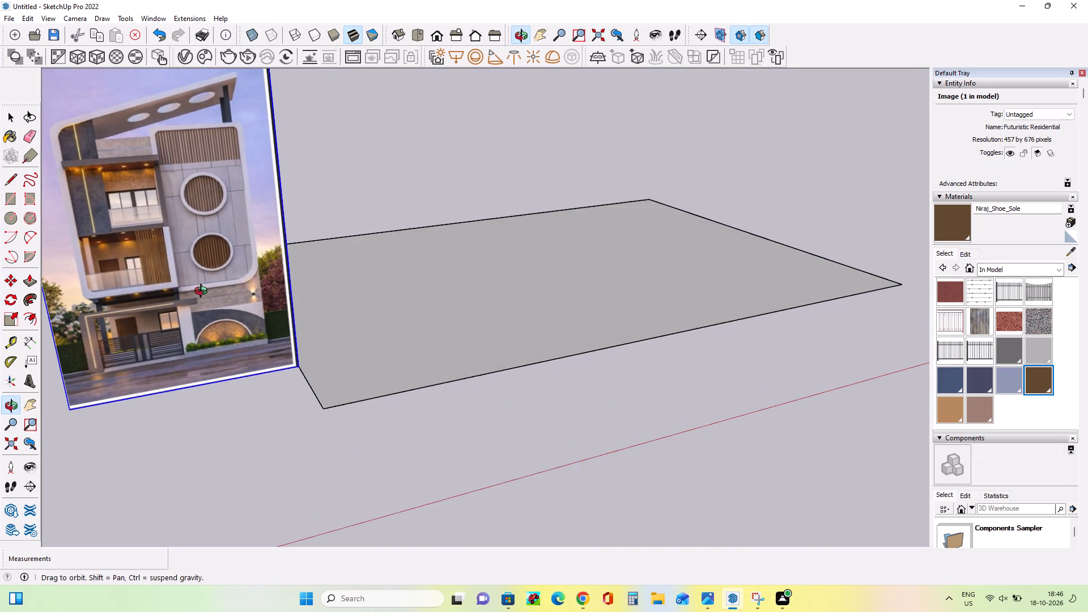
pyautogui.moveTo(203, 292); pyautogui.dragTo(192, 286, button='middle')
pyautogui.scroll(4, 192, 286)
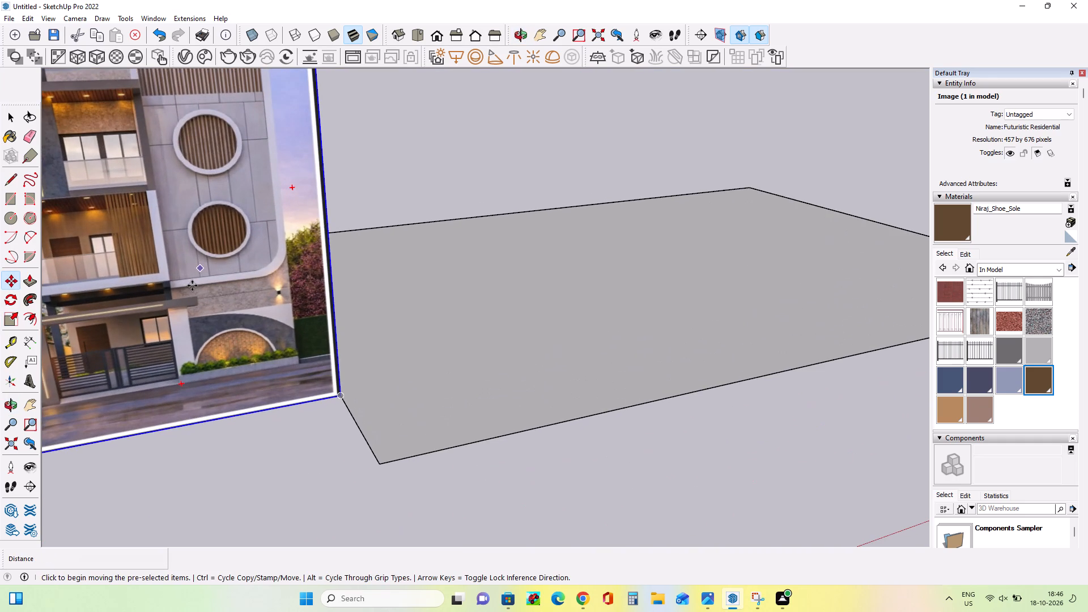
pyautogui.scroll(-3, 192, 286)
pyautogui.moveTo(192, 286); pyautogui.dragTo(197, 293, button='middle')
pyautogui.scroll(-1, 197, 294)
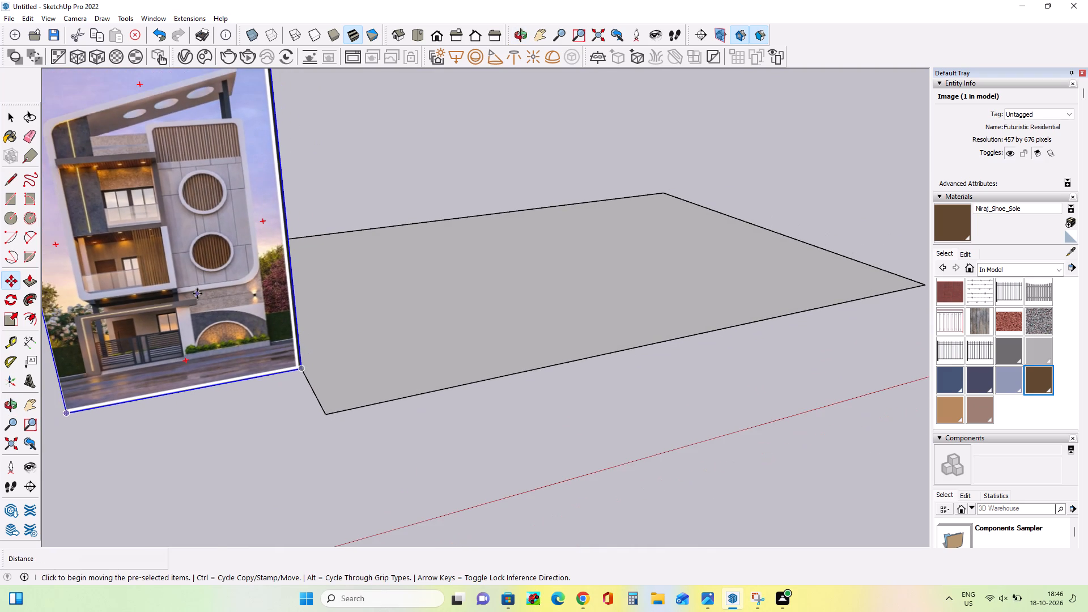
pyautogui.scroll(-1, 197, 294)
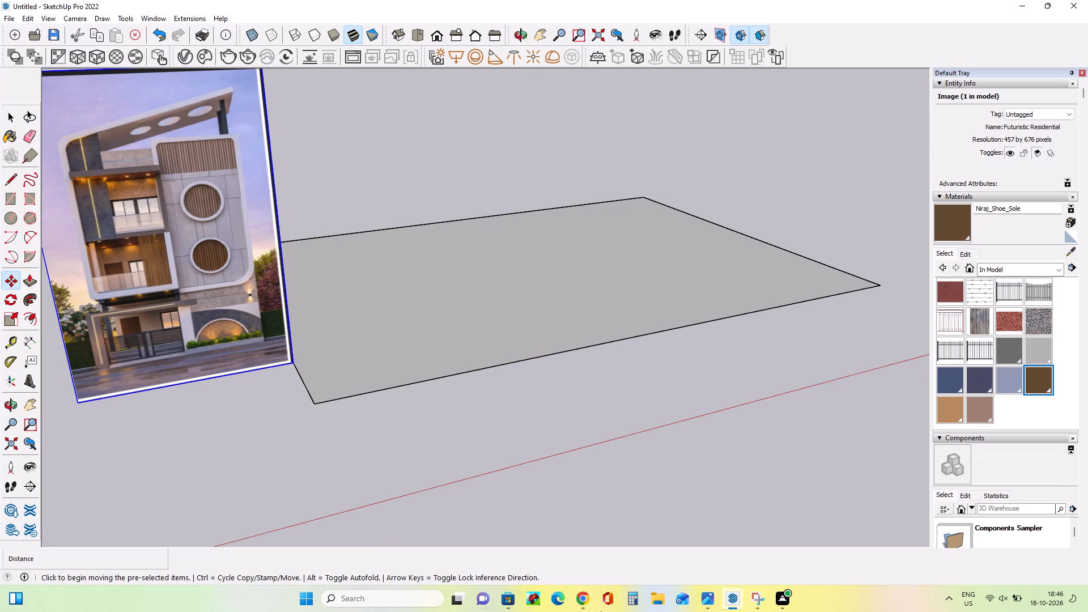
pyautogui.scroll(2, 208, 278)
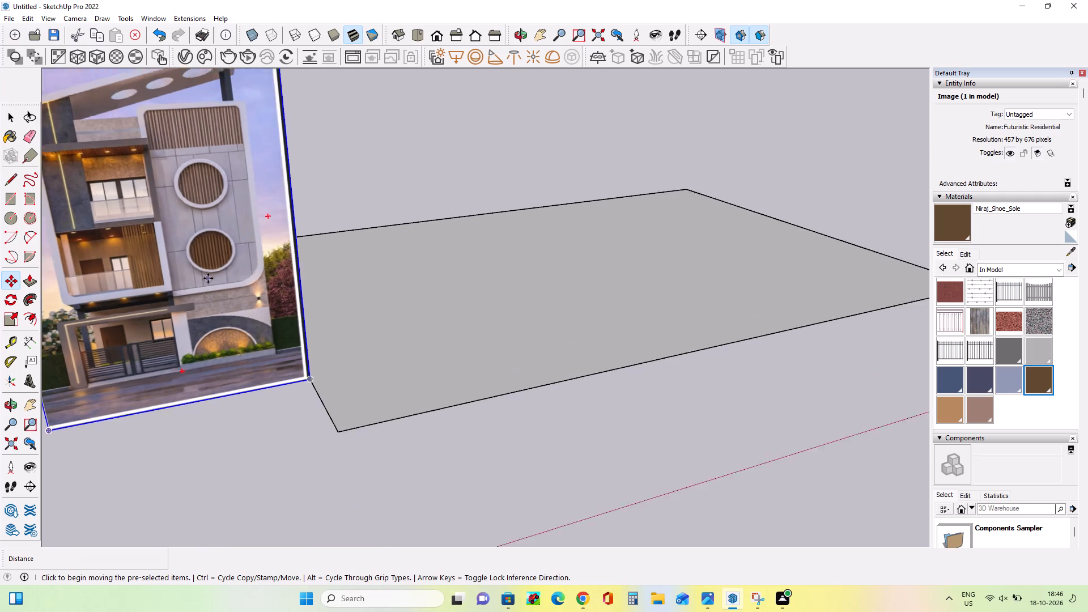
pyautogui.scroll(7, 208, 278)
pyautogui.moveTo(208, 278); pyautogui.dragTo(215, 289, button='middle')
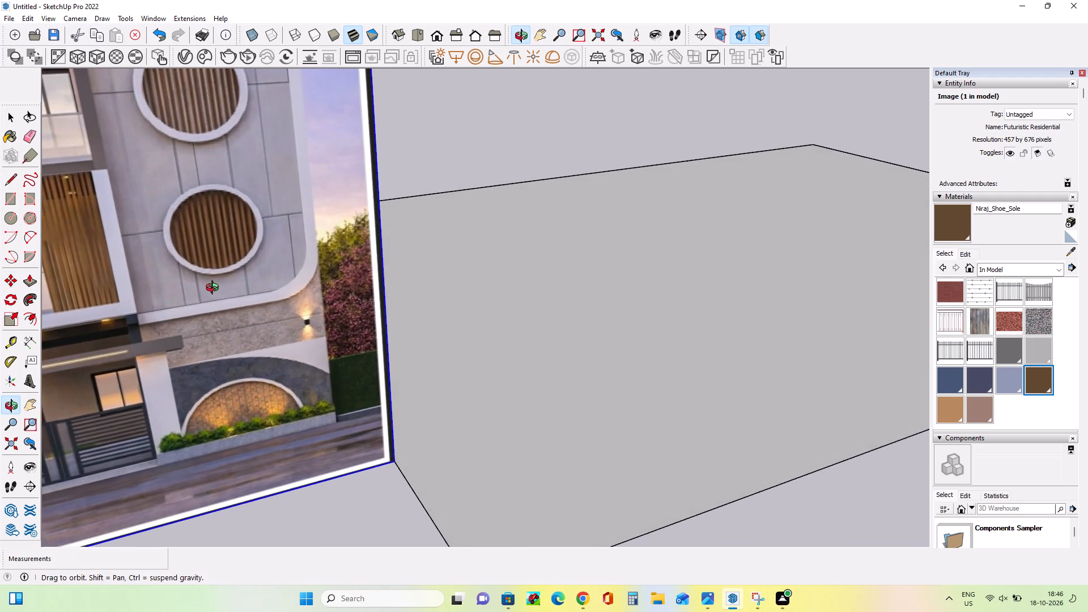
pyautogui.moveTo(215, 289); pyautogui.dragTo(215, 290, button='middle')
pyautogui.scroll(-9, 214, 291)
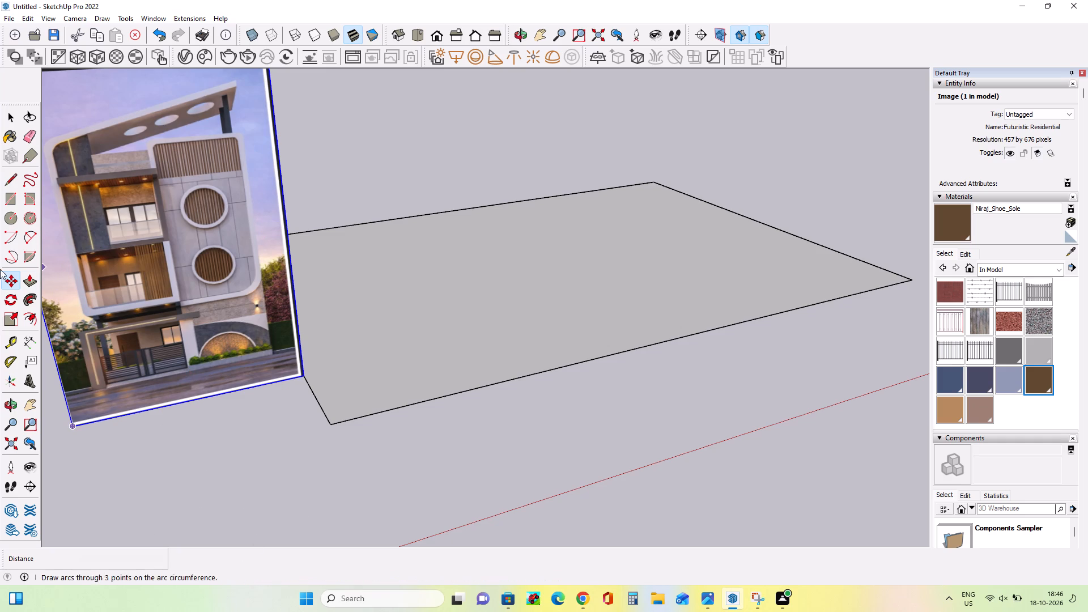
# Draw a rectangle about 2088' by 1291' on the ground rectangle, filling its back corner farthest from the elevation image.
pyautogui.click(7, 200)
pyautogui.moveTo(513, 320); pyautogui.dragTo(245, 349, button='middle')
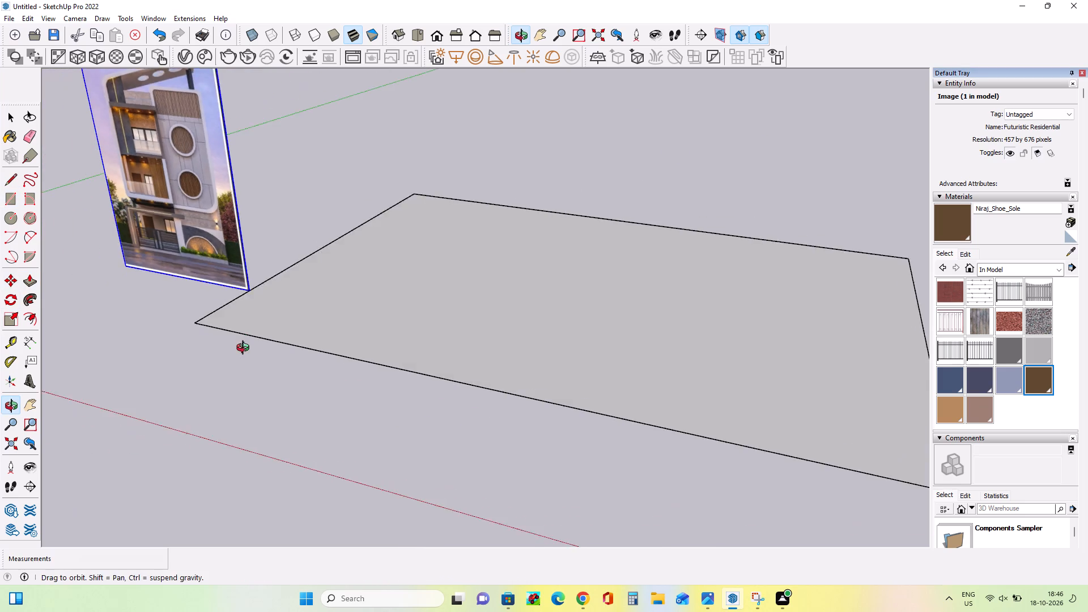
pyautogui.moveTo(245, 349); pyautogui.dragTo(252, 352, button='middle')
pyautogui.scroll(-6, 250, 352)
pyautogui.scroll(1, 256, 353)
pyautogui.scroll(-5, 256, 353)
pyautogui.moveTo(288, 376); pyautogui.dragTo(490, 419, button='middle')
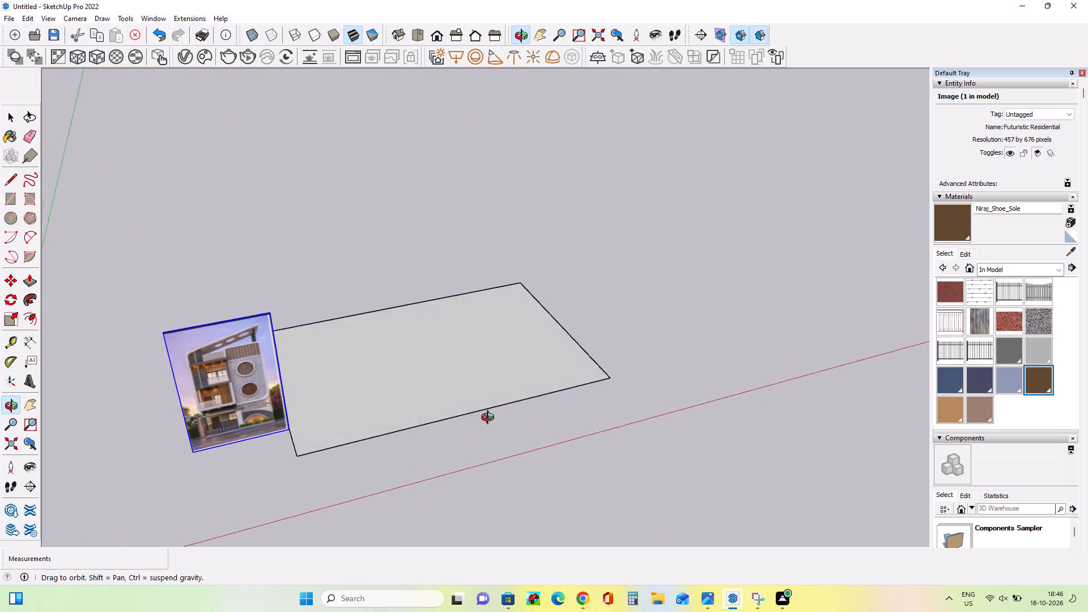
pyautogui.moveTo(490, 419); pyautogui.dragTo(488, 418, button='middle')
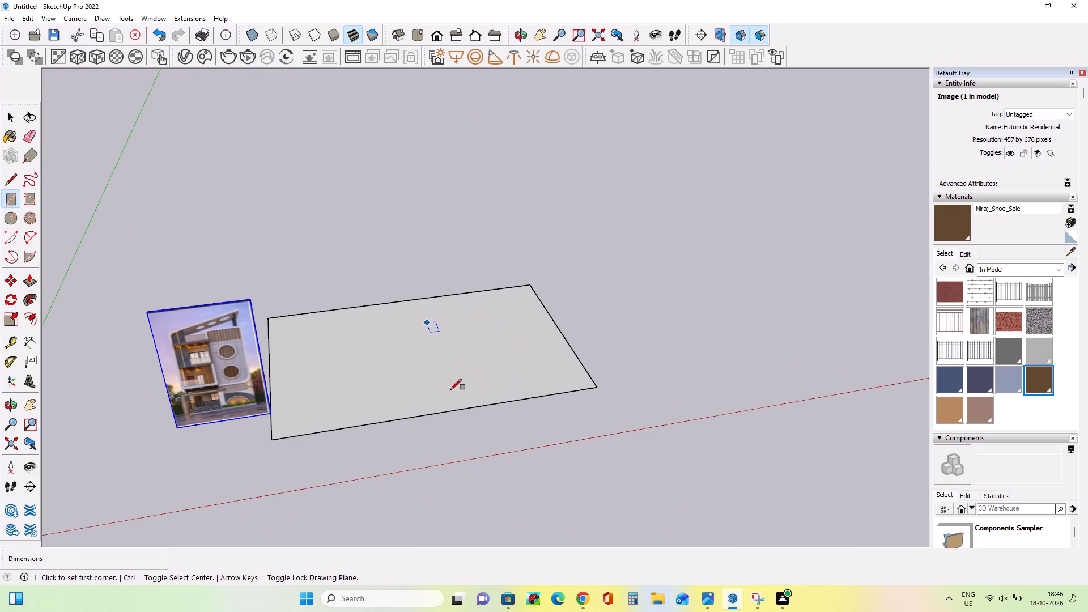
pyautogui.moveTo(450, 390); pyautogui.dragTo(447, 377, button='middle')
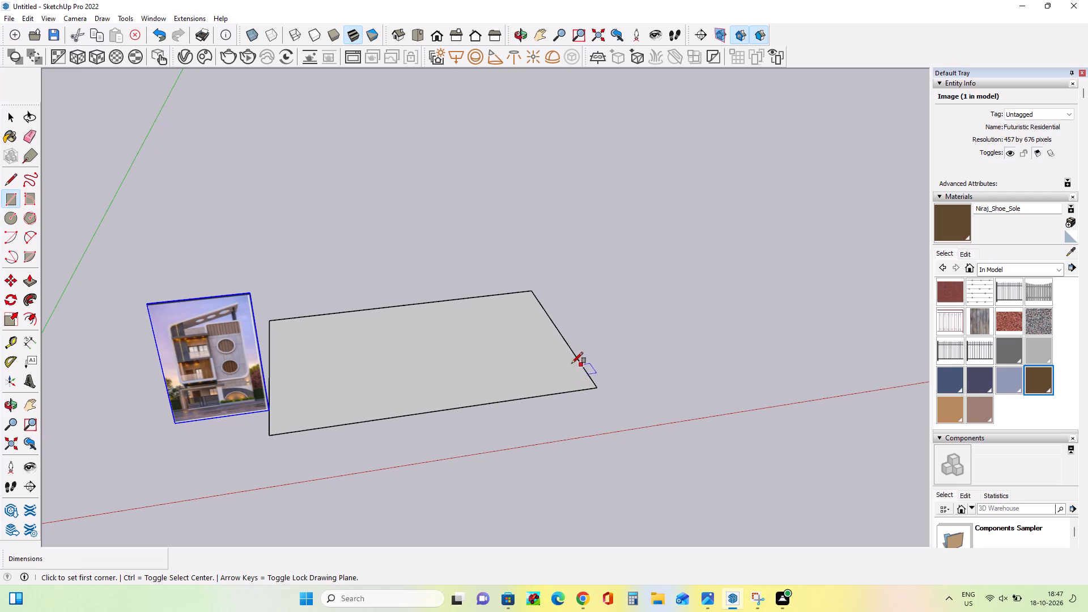
pyautogui.moveTo(576, 360); pyautogui.dragTo(571, 360)
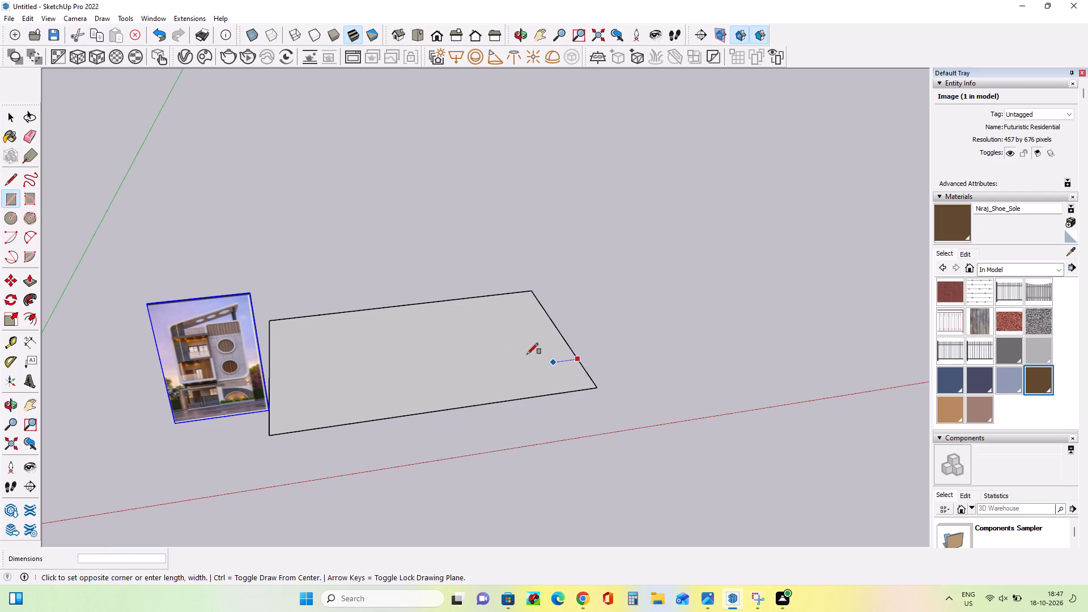
pyautogui.click(452, 301)
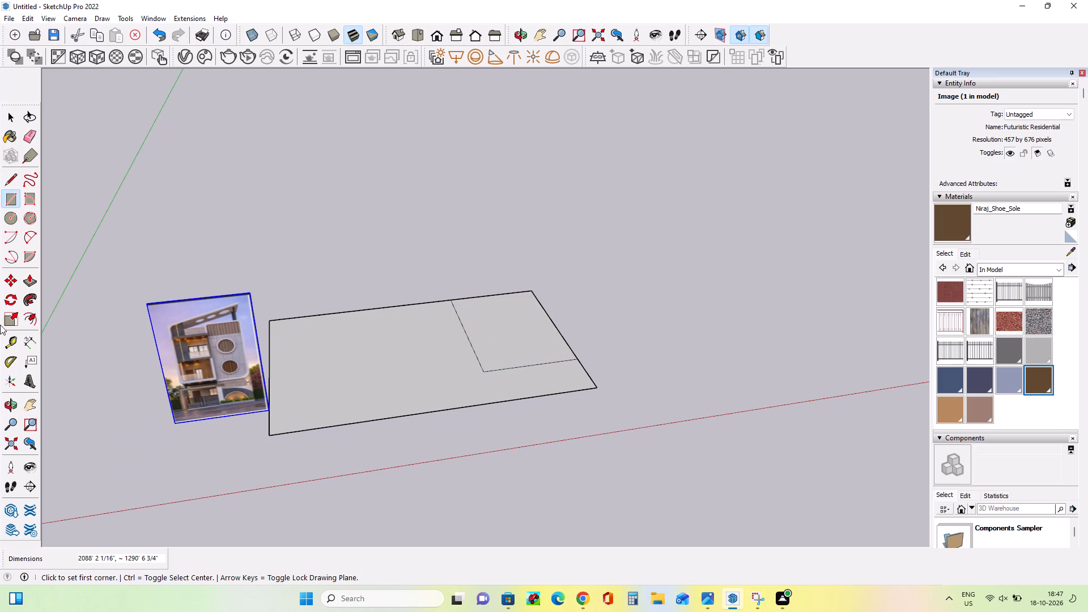
# Push/Pull the new corner rectangle up about 2537' into a tall block.
pyautogui.click(25, 285)
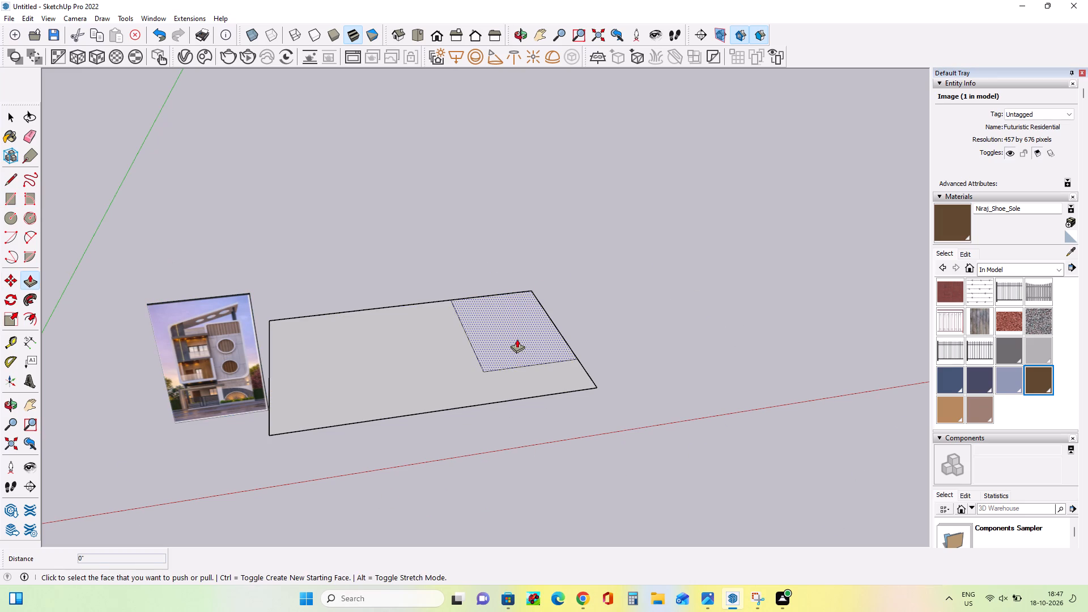
pyautogui.click(517, 339)
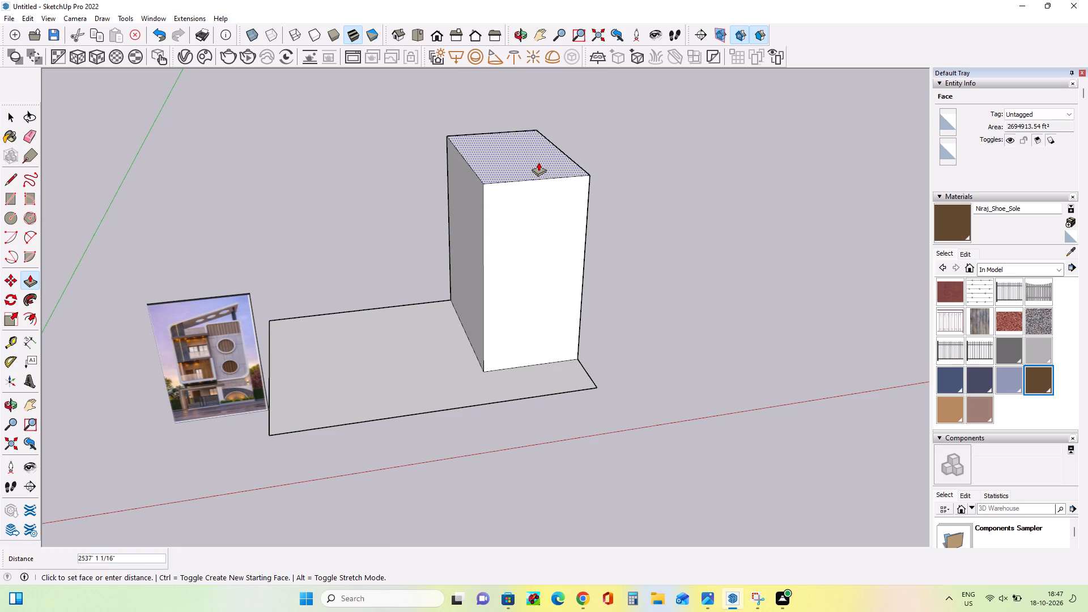
pyautogui.click(538, 162)
# Widen the tall block by pulling its side face toward the elevation image about 118' and again about 91'.
pyautogui.moveTo(594, 313); pyautogui.dragTo(732, 348, button='middle')
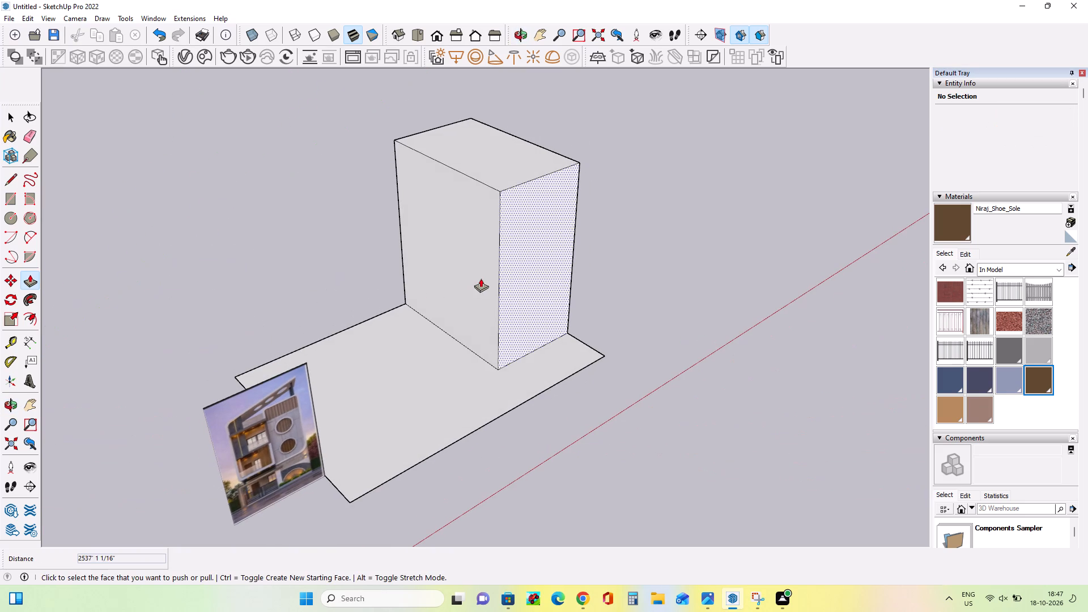
pyautogui.click(481, 278)
pyautogui.click(475, 285)
pyautogui.moveTo(597, 468); pyautogui.dragTo(511, 431, button='middle')
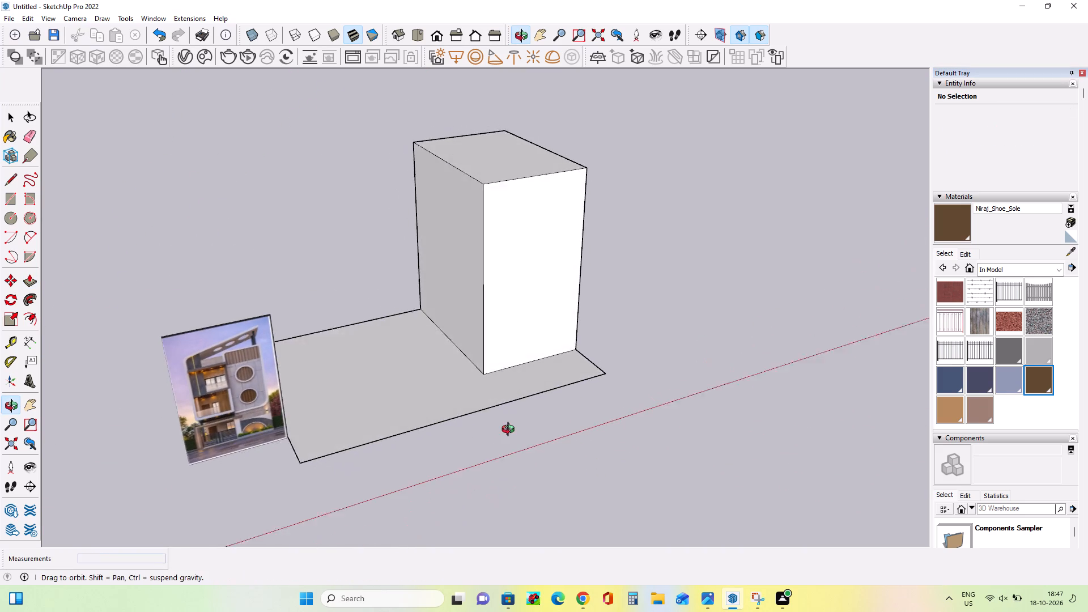
pyautogui.moveTo(511, 431); pyautogui.dragTo(510, 430, button='middle')
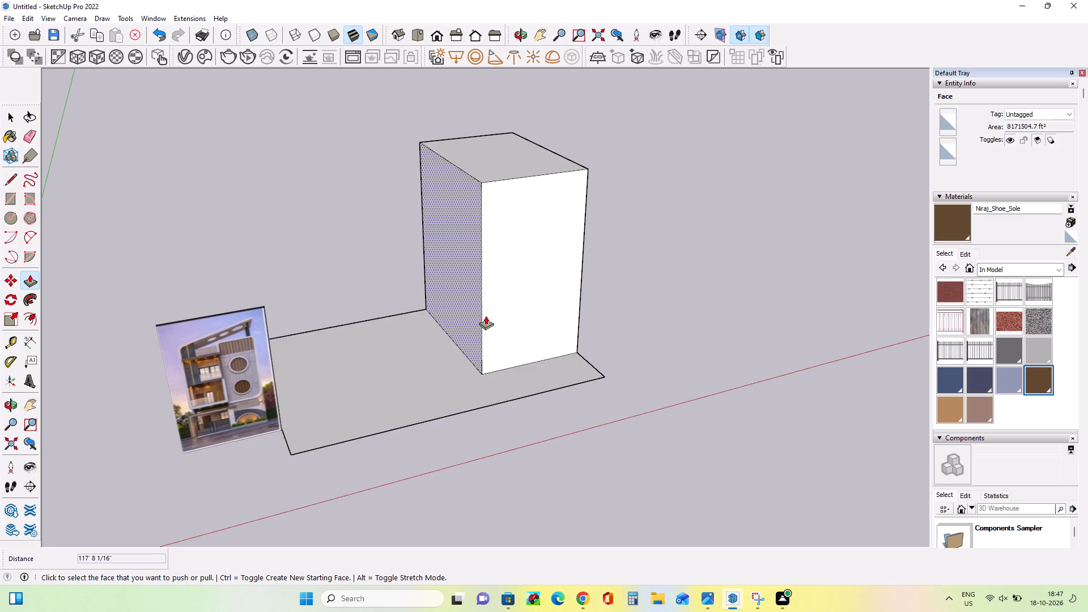
pyautogui.moveTo(579, 343); pyautogui.dragTo(537, 380, button='middle')
pyautogui.moveTo(538, 382); pyautogui.dragTo(545, 389, button='middle')
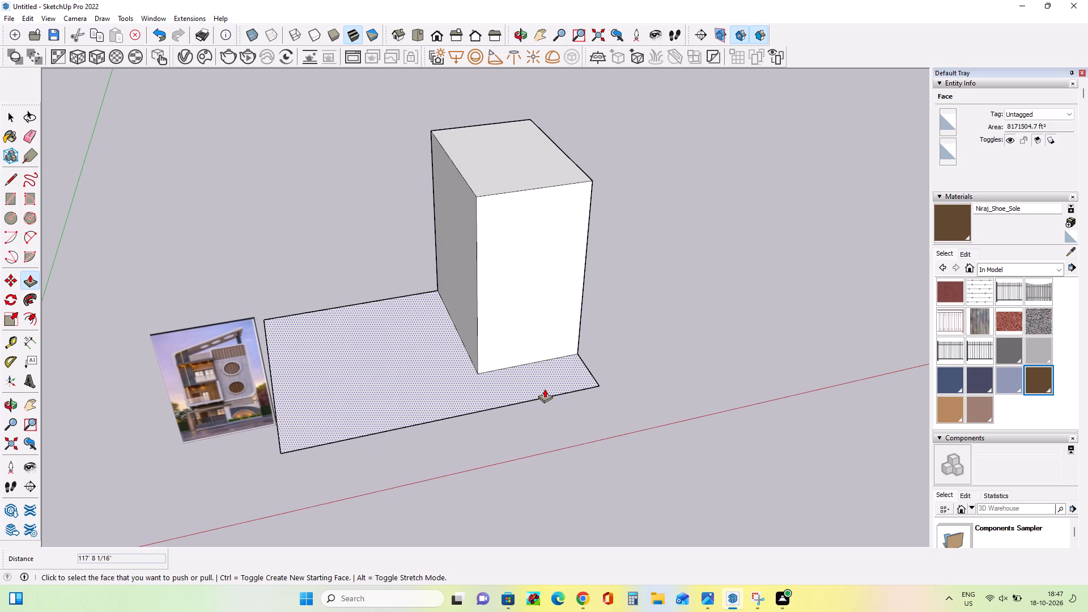
pyautogui.moveTo(505, 403); pyautogui.dragTo(511, 402, button='middle')
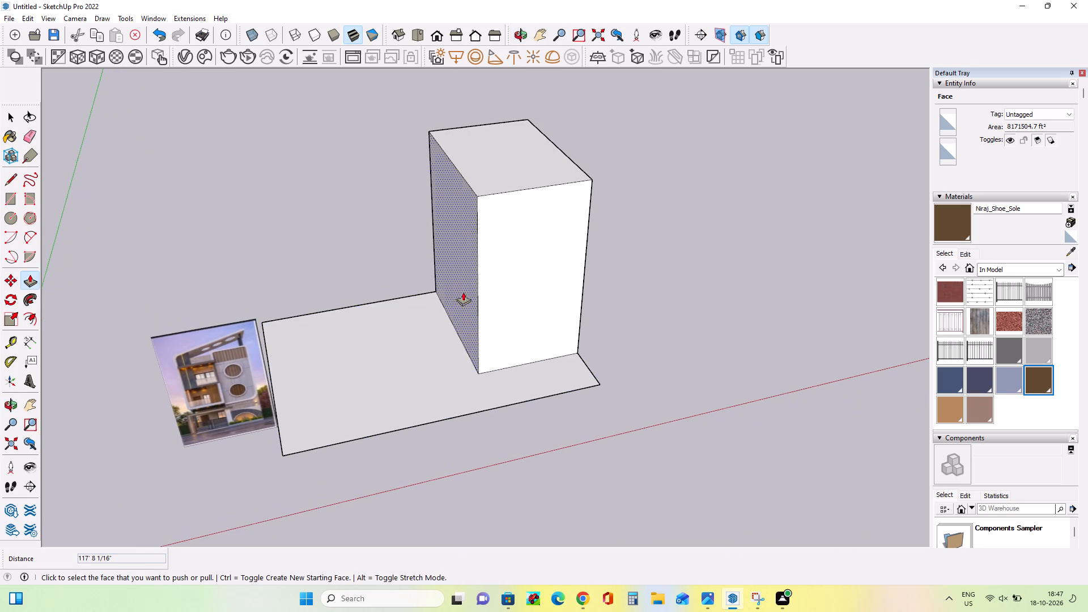
pyautogui.moveTo(490, 300); pyautogui.dragTo(535, 301, button='middle')
pyautogui.click(465, 304)
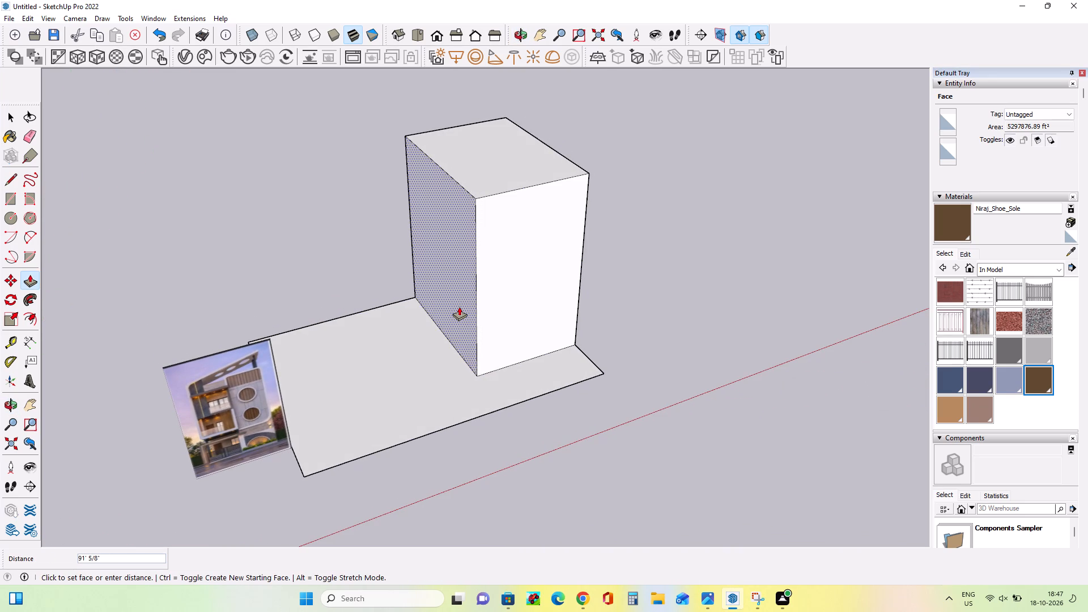
pyautogui.click(459, 307)
# Compare the tall block's proportions with the elevation image, checking the image's lower floors and gate up close.
pyautogui.moveTo(511, 319); pyautogui.dragTo(475, 298, button='middle')
pyautogui.scroll(-4, 475, 301)
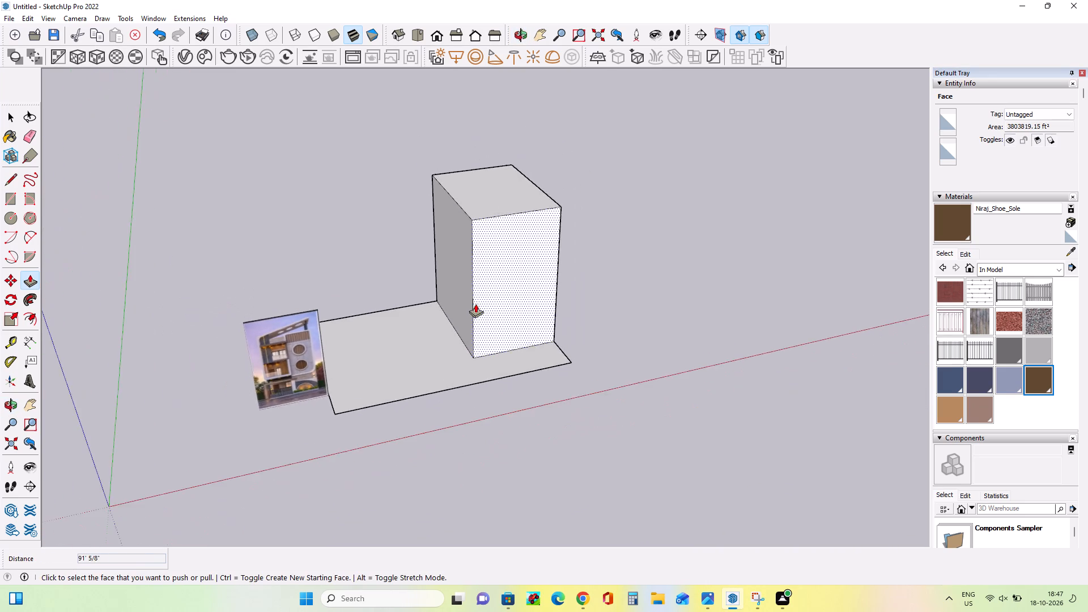
pyautogui.scroll(-1, 475, 304)
pyautogui.moveTo(551, 273); pyautogui.dragTo(528, 202, button='middle')
pyautogui.scroll(7, 525, 194)
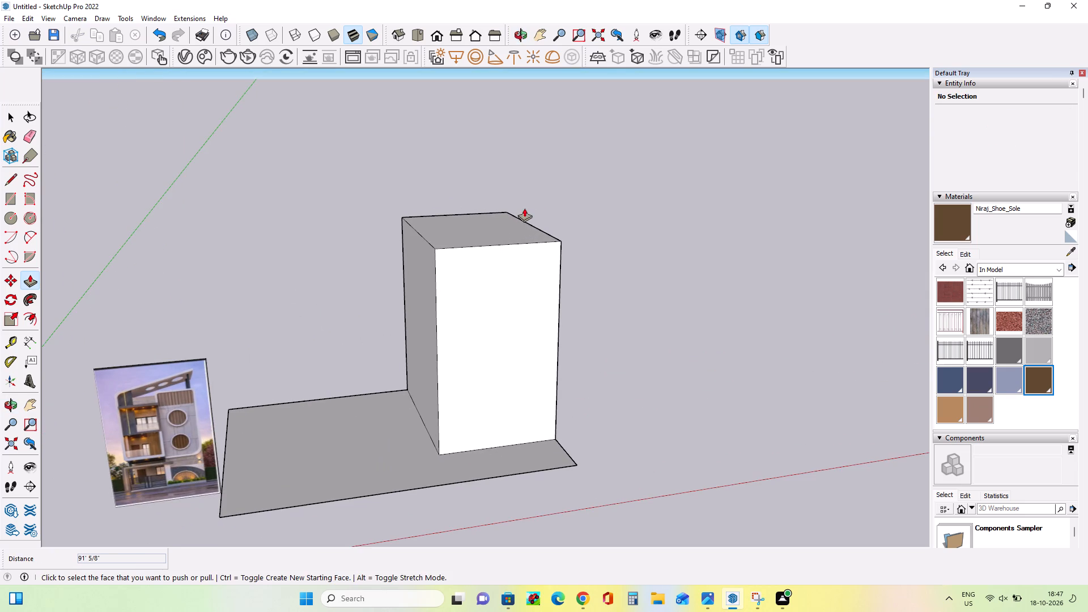
pyautogui.moveTo(529, 224); pyautogui.dragTo(540, 224, button='middle')
pyautogui.moveTo(467, 286); pyautogui.dragTo(490, 279, button='middle')
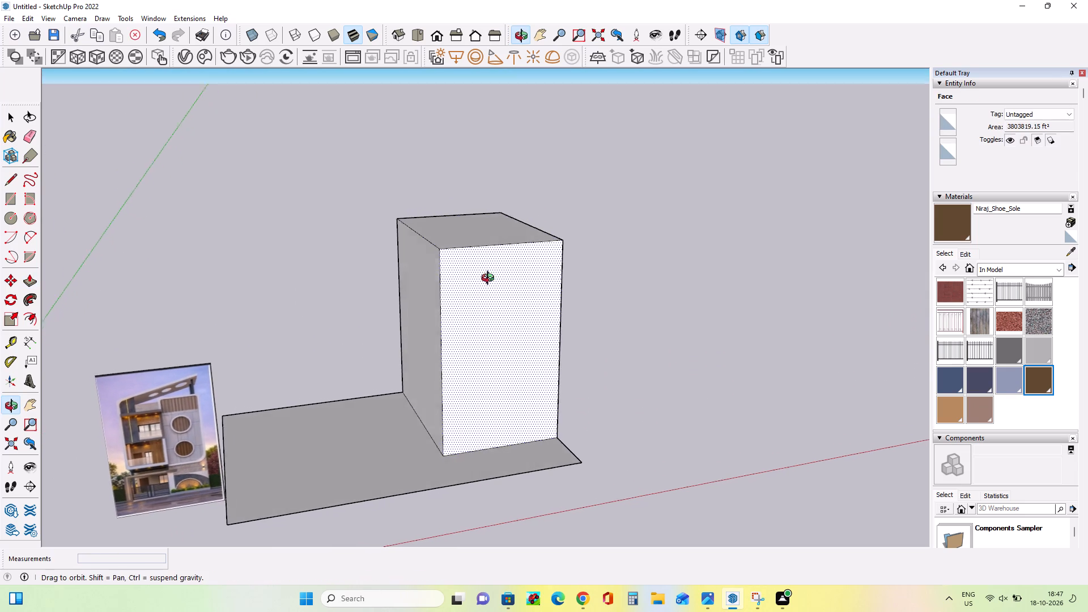
pyautogui.moveTo(490, 279); pyautogui.dragTo(492, 278, button='middle')
pyautogui.scroll(10, 136, 486)
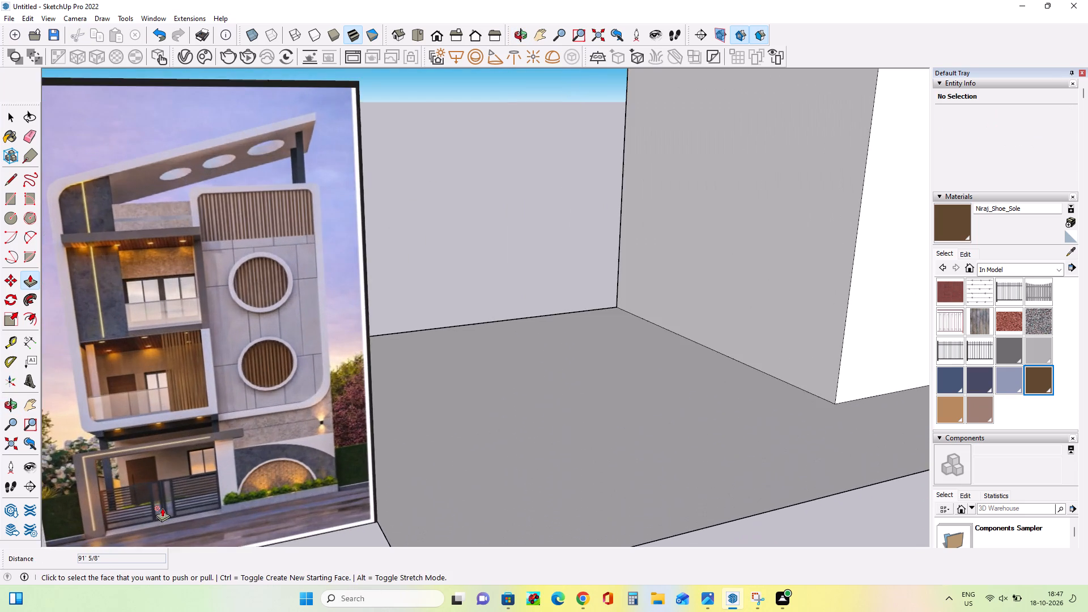
pyautogui.scroll(5, 162, 508)
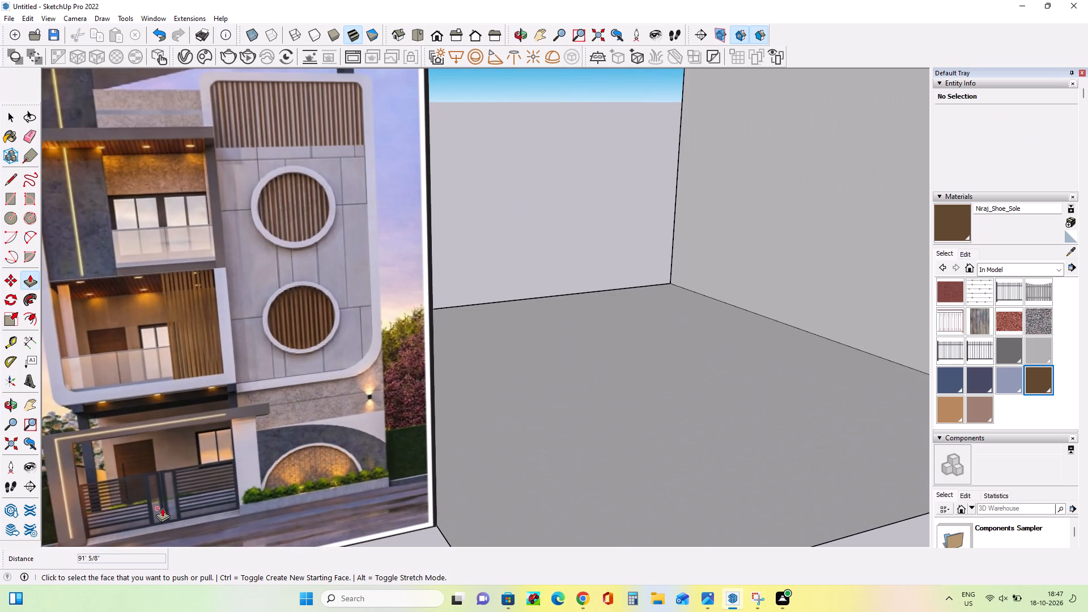
pyautogui.scroll(-7, 162, 508)
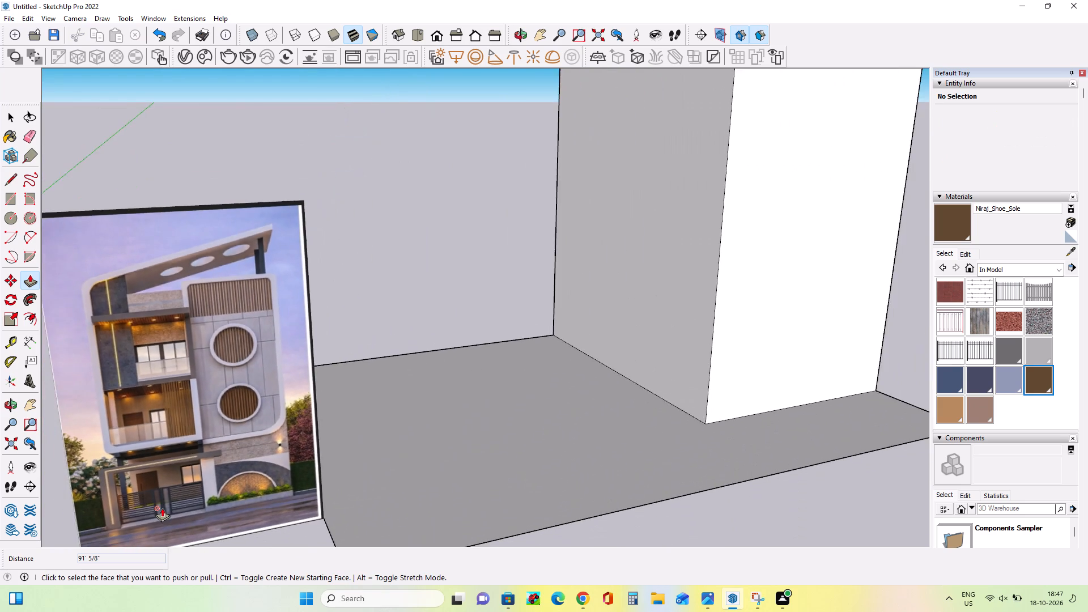
pyautogui.scroll(-6, 162, 508)
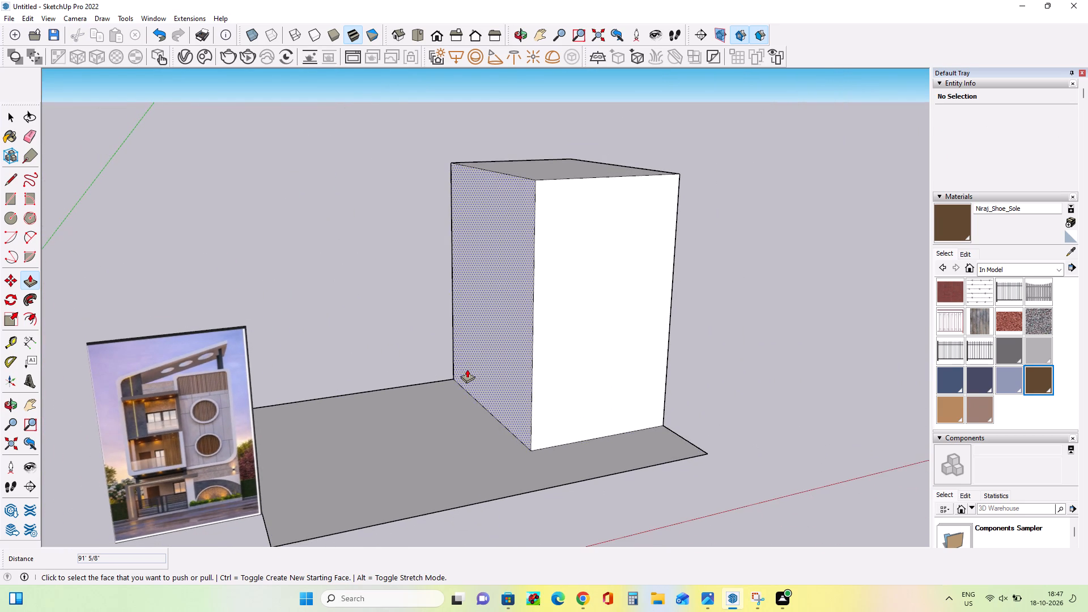
pyautogui.moveTo(467, 369); pyautogui.dragTo(474, 402, button='middle')
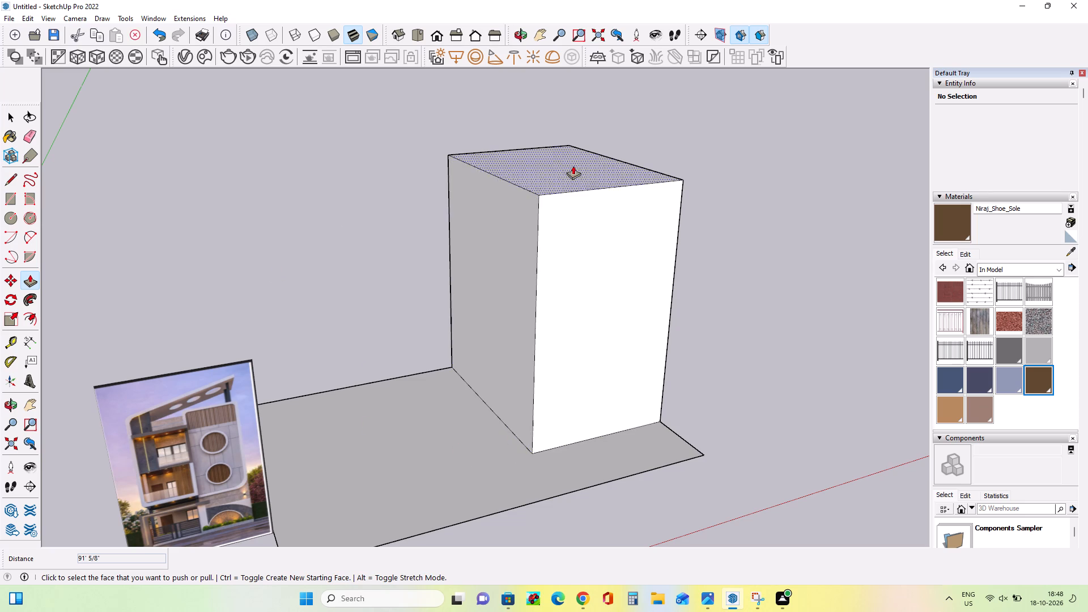
pyautogui.moveTo(504, 390); pyautogui.dragTo(467, 381, button='middle')
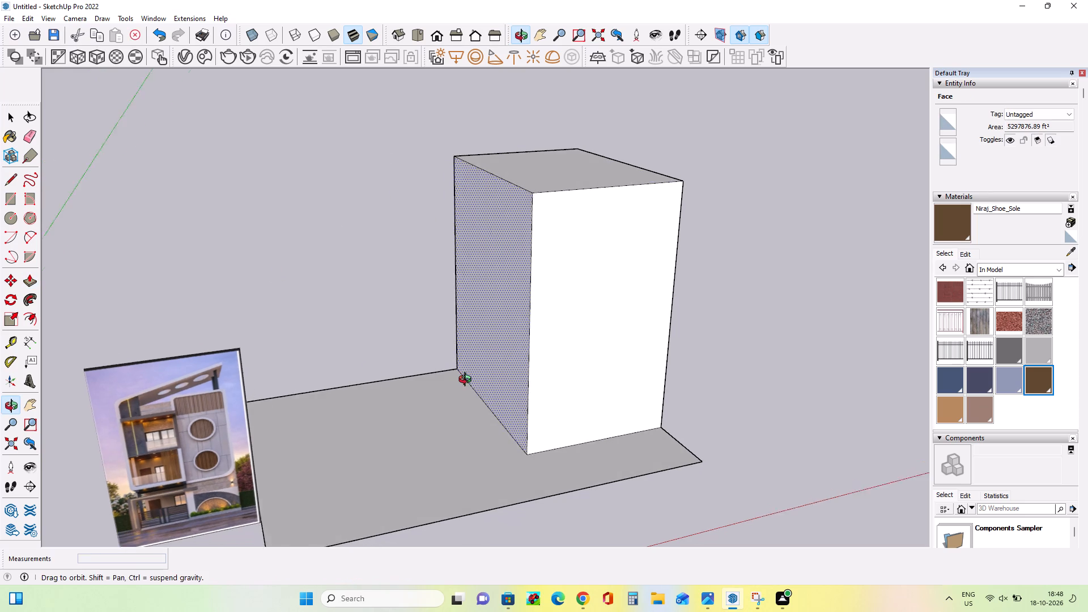
pyautogui.moveTo(467, 381); pyautogui.dragTo(467, 380, button='middle')
pyautogui.moveTo(478, 443); pyautogui.dragTo(476, 422, button='middle')
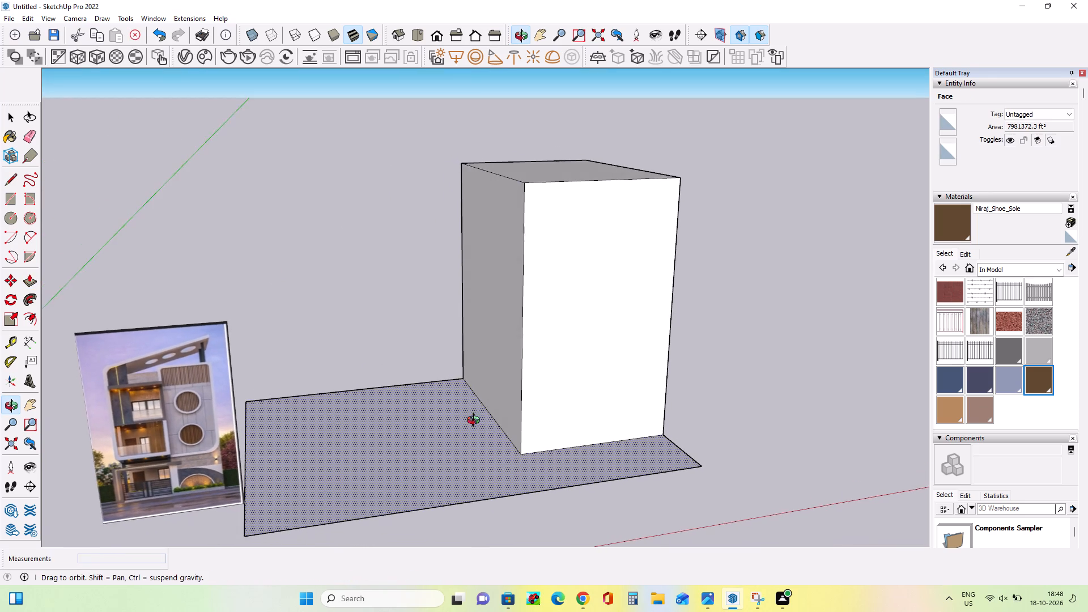
pyautogui.moveTo(476, 422); pyautogui.dragTo(478, 420, button='middle')
pyautogui.moveTo(423, 387); pyautogui.dragTo(430, 388, button='middle')
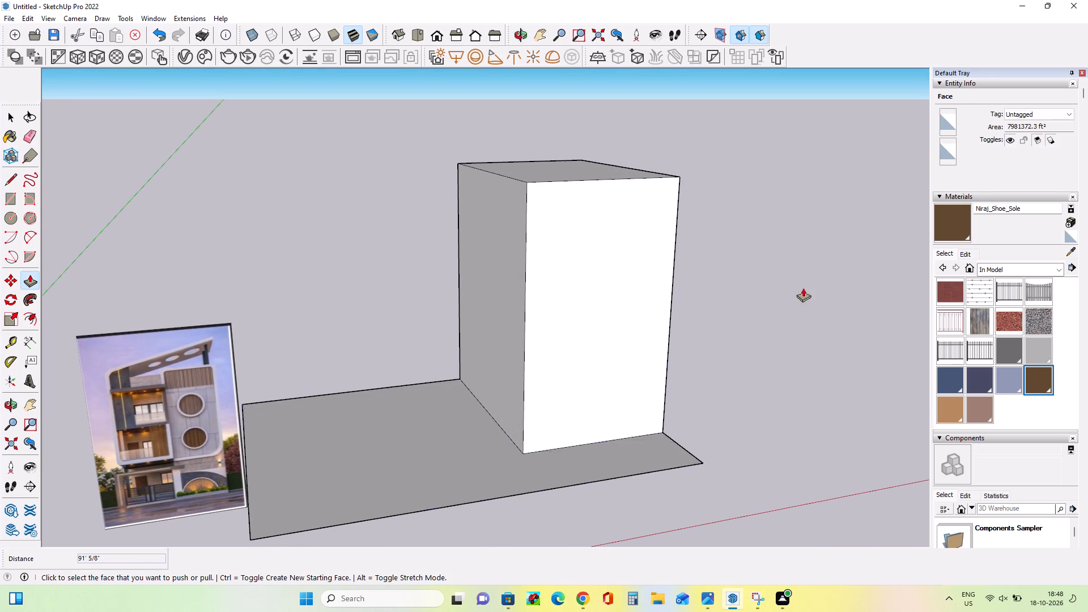
# Draw a rectangle on the ground from the tall block's rear base corner toward the elevation image, roughly as deep as the block.
pyautogui.click(8, 204)
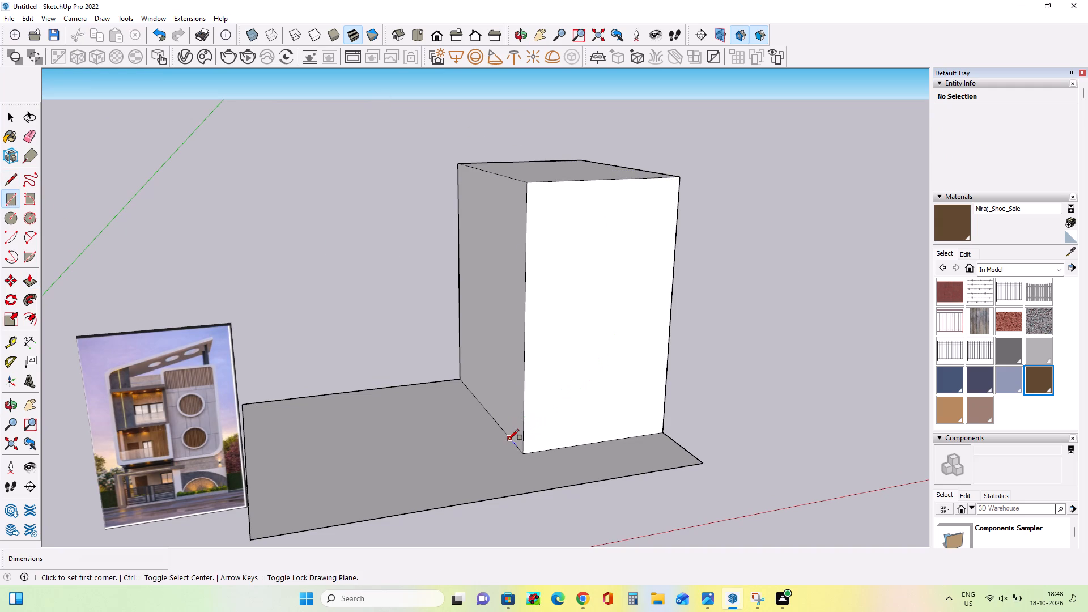
pyautogui.click(461, 378)
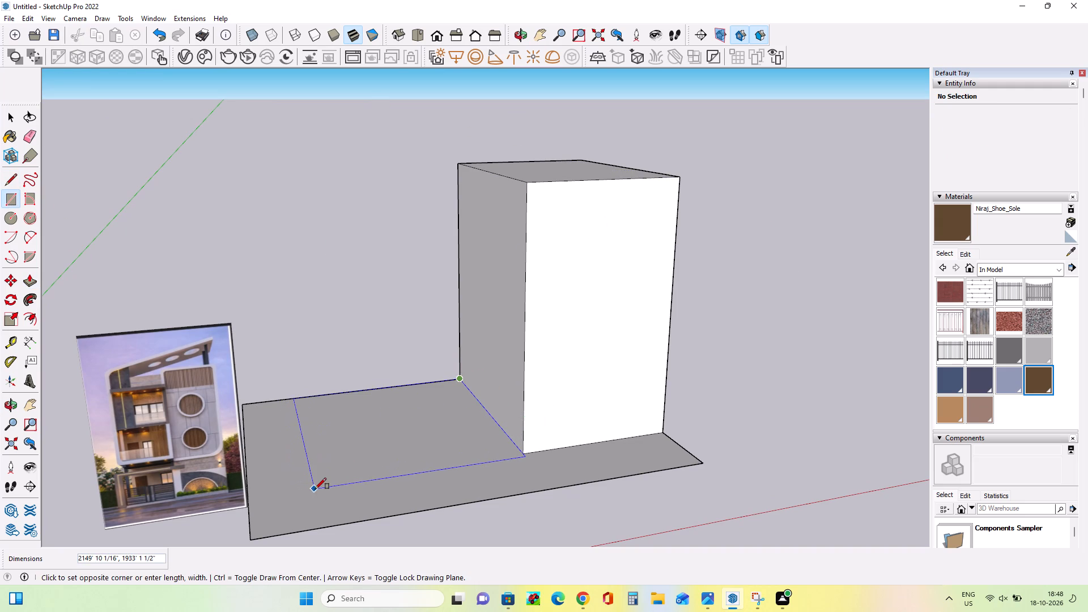
pyautogui.click(325, 483)
# Push/Pull the rectangle beside the tall block up about 1104' into a lower adjoining block.
pyautogui.moveTo(410, 482); pyautogui.dragTo(382, 482, button='middle')
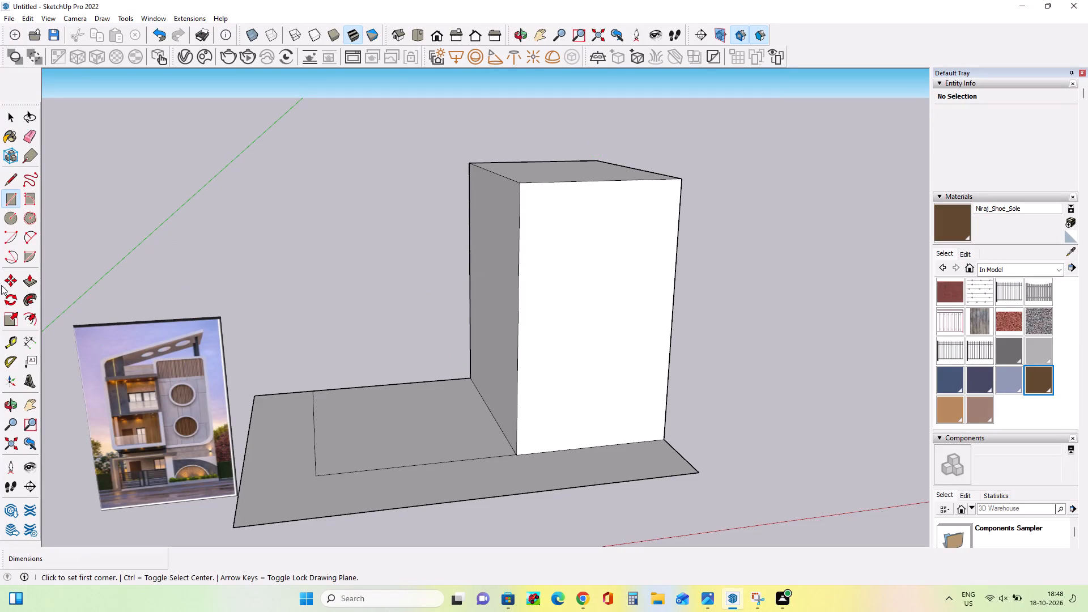
pyautogui.click(35, 282)
pyautogui.click(384, 441)
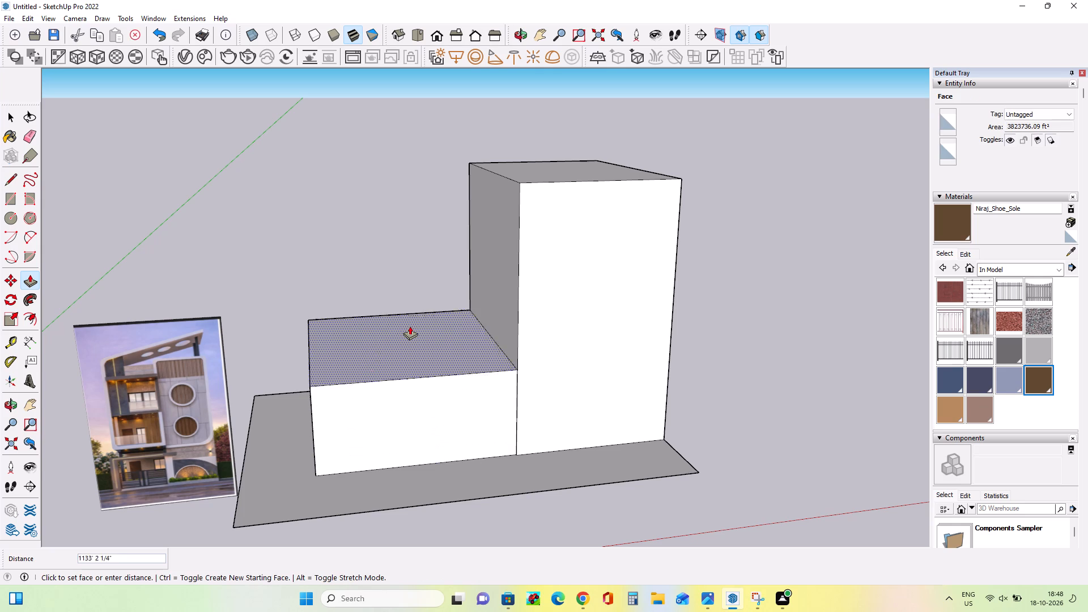
pyautogui.click(414, 332)
# Compare the two blocks with the elevation image, examining its ground floor, gate and upper storeys up close.
pyautogui.scroll(1, 435, 400)
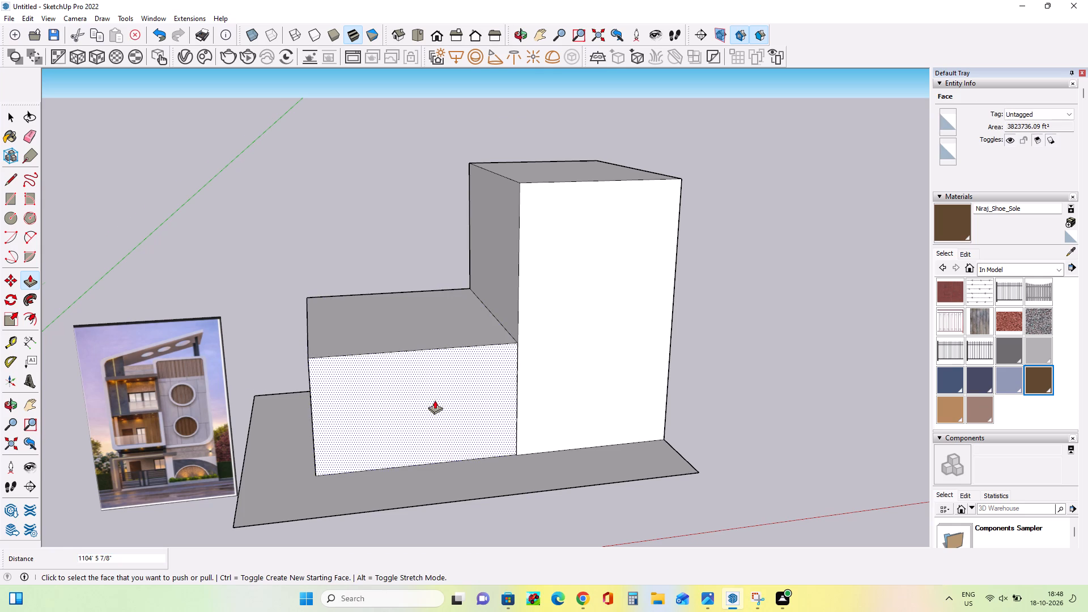
pyautogui.scroll(2, 435, 400)
pyautogui.moveTo(411, 420); pyautogui.dragTo(471, 405, button='middle')
pyautogui.scroll(-3, 465, 410)
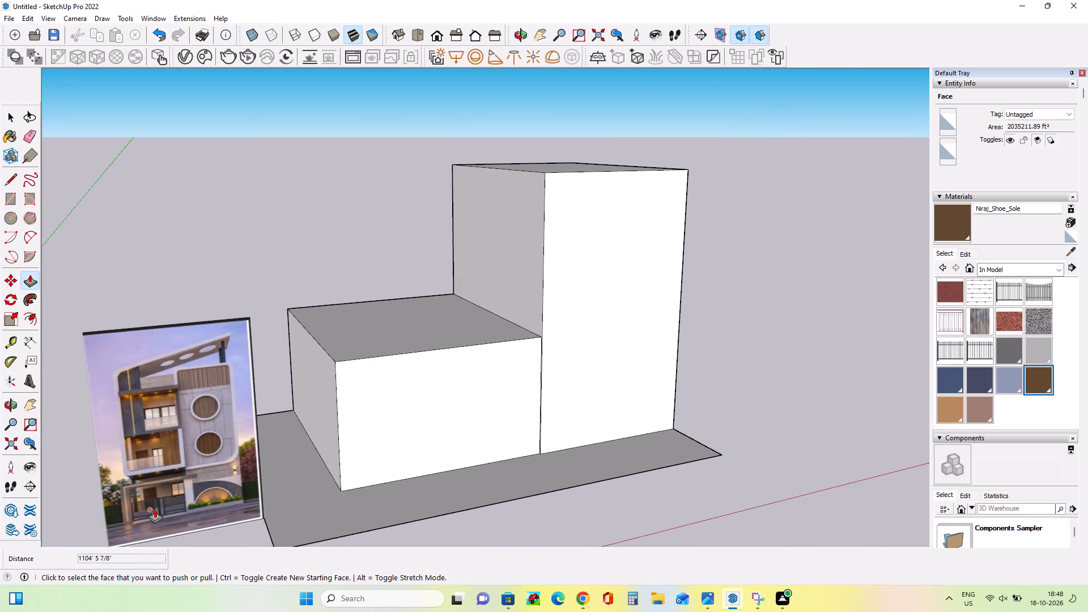
pyautogui.scroll(9, 155, 509)
pyautogui.moveTo(155, 508); pyautogui.dragTo(155, 500, button='middle')
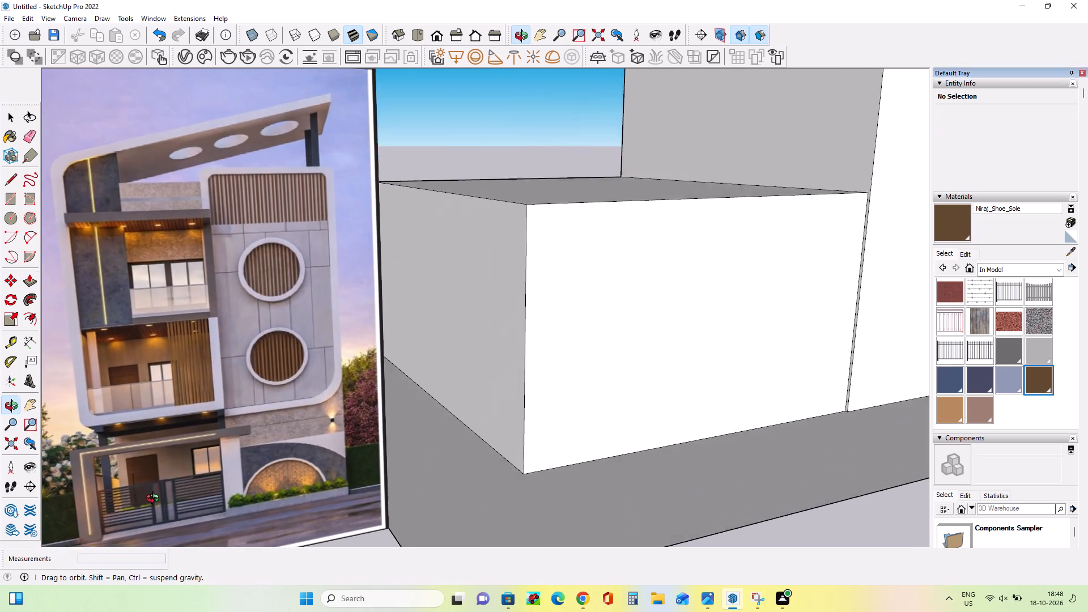
pyautogui.moveTo(155, 500); pyautogui.dragTo(142, 495, button='middle')
pyautogui.scroll(-4, 142, 495)
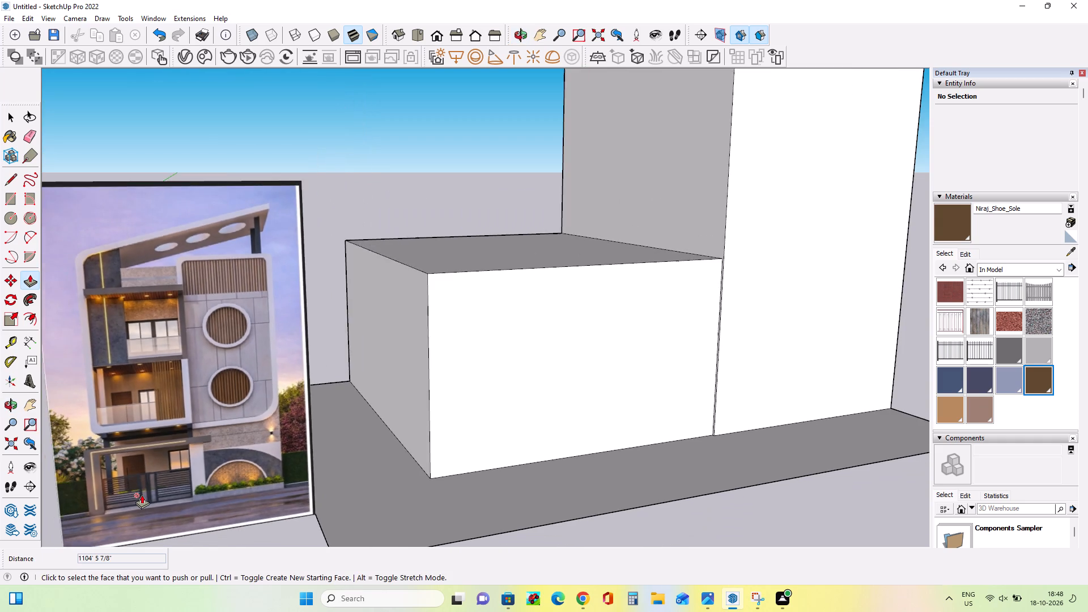
pyautogui.scroll(-7, 142, 495)
pyautogui.moveTo(457, 494); pyautogui.dragTo(388, 528, button='middle')
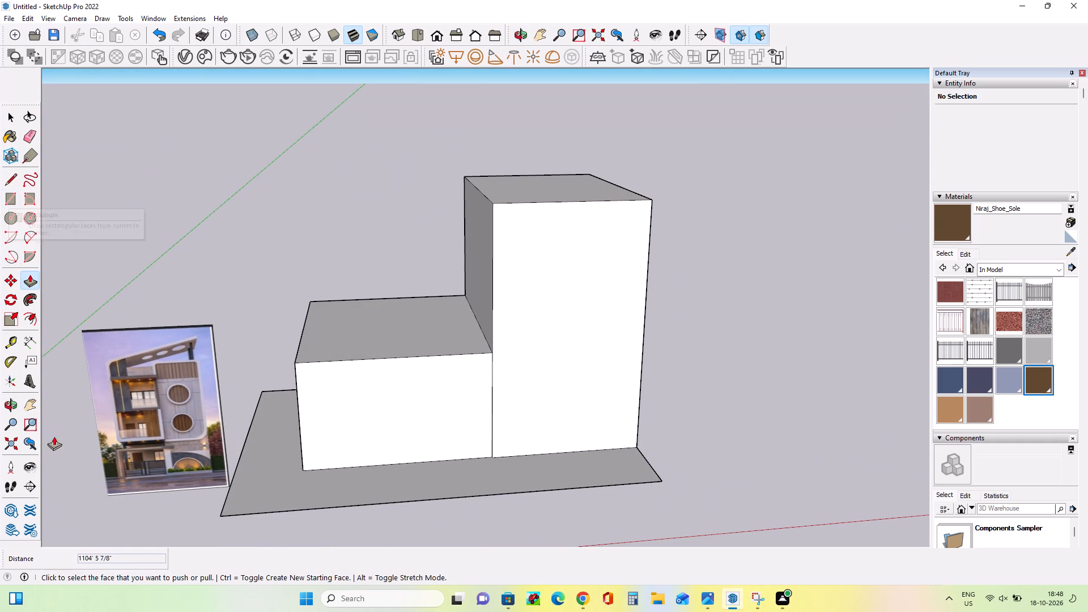
pyautogui.scroll(11, 110, 464)
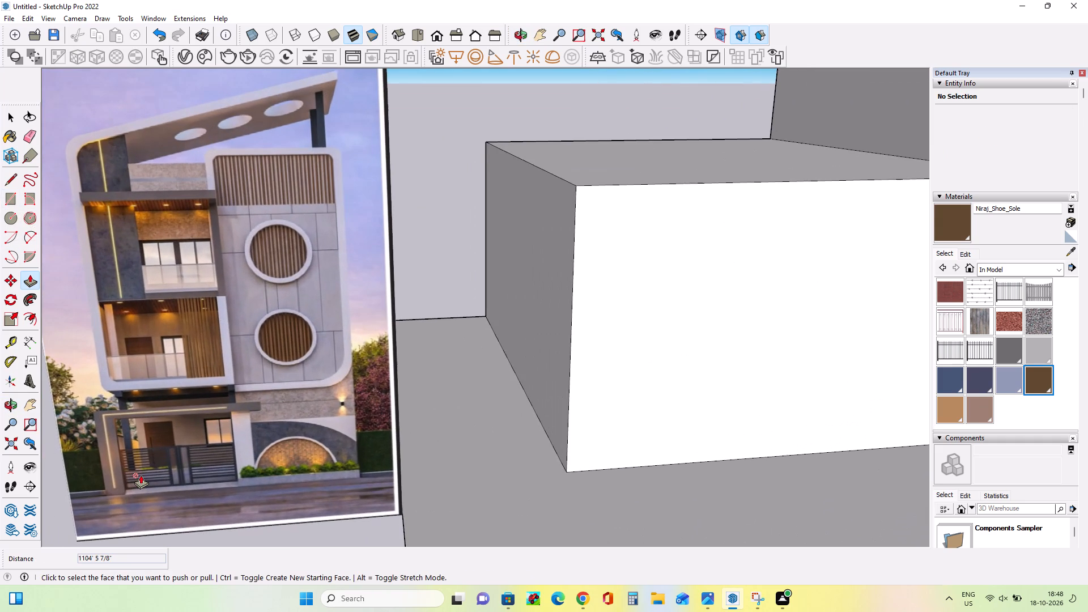
# Push/Pull the lower block's front face back in two passes, the second about 434', leaving a shallow block at the rear.
pyautogui.scroll(-13, 141, 475)
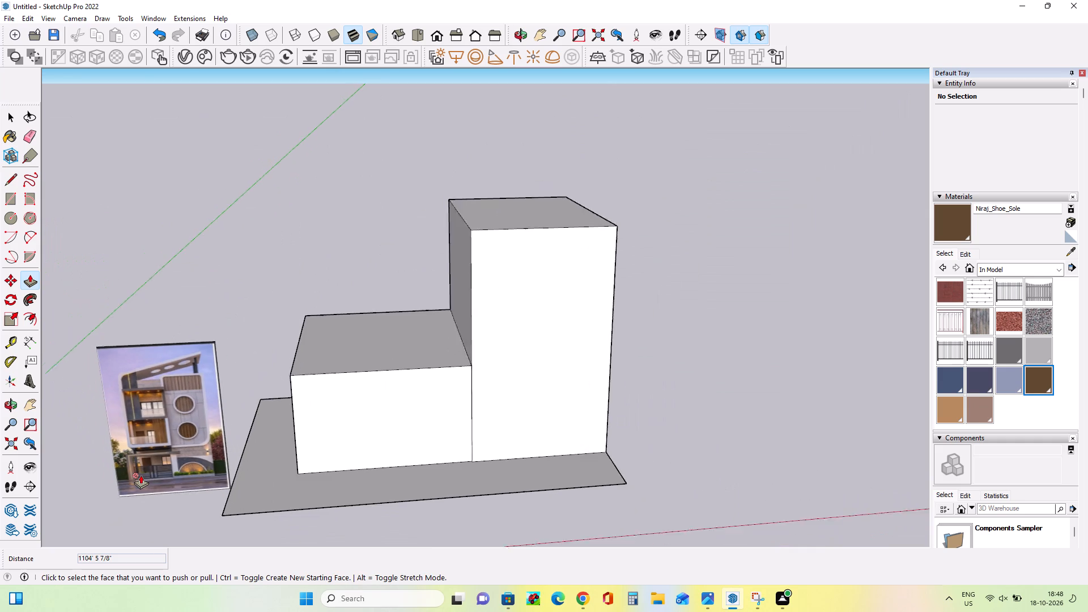
pyautogui.scroll(-2, 141, 475)
pyautogui.click(373, 433)
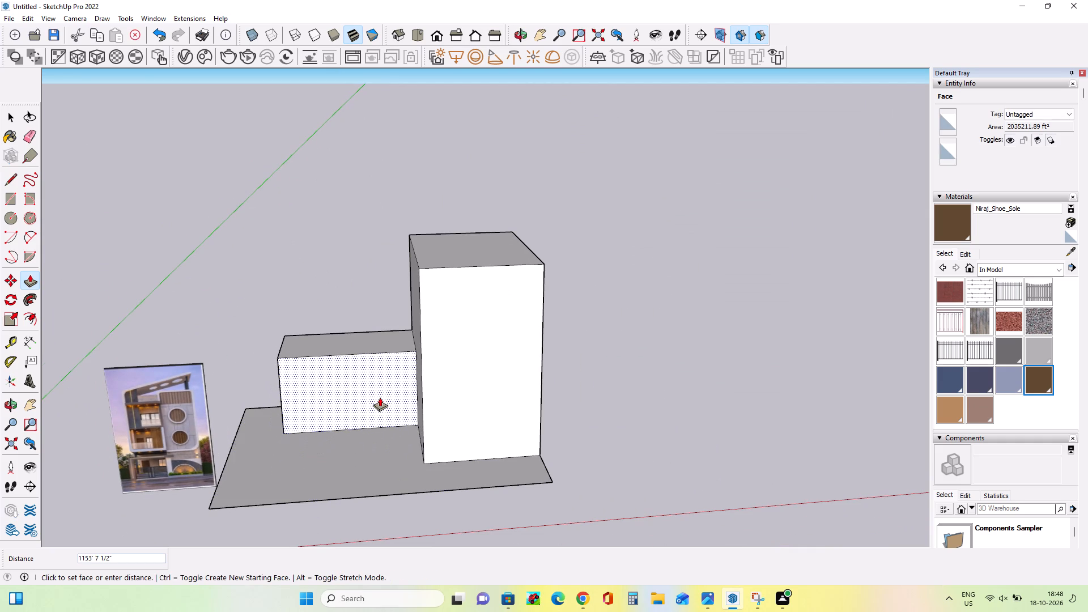
pyautogui.click(380, 397)
pyautogui.click(380, 406)
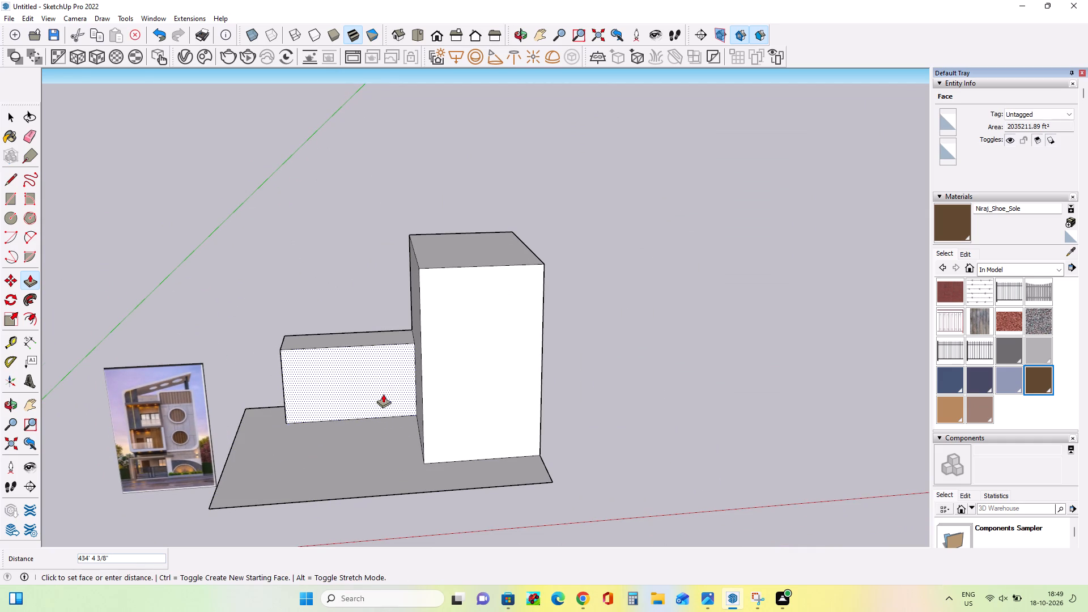
pyautogui.click(383, 394)
# Compare the shallow lower block with the elevation image, examining its storeys and gate area up close.
pyautogui.moveTo(317, 389); pyautogui.dragTo(419, 352, button='middle')
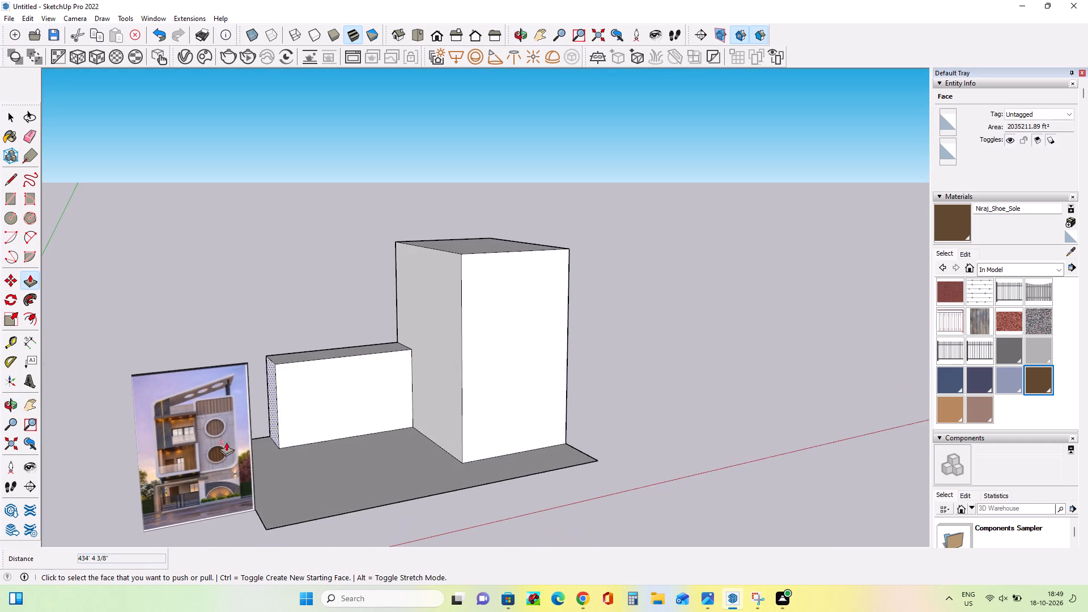
pyautogui.scroll(6, 211, 448)
pyautogui.scroll(10, 164, 501)
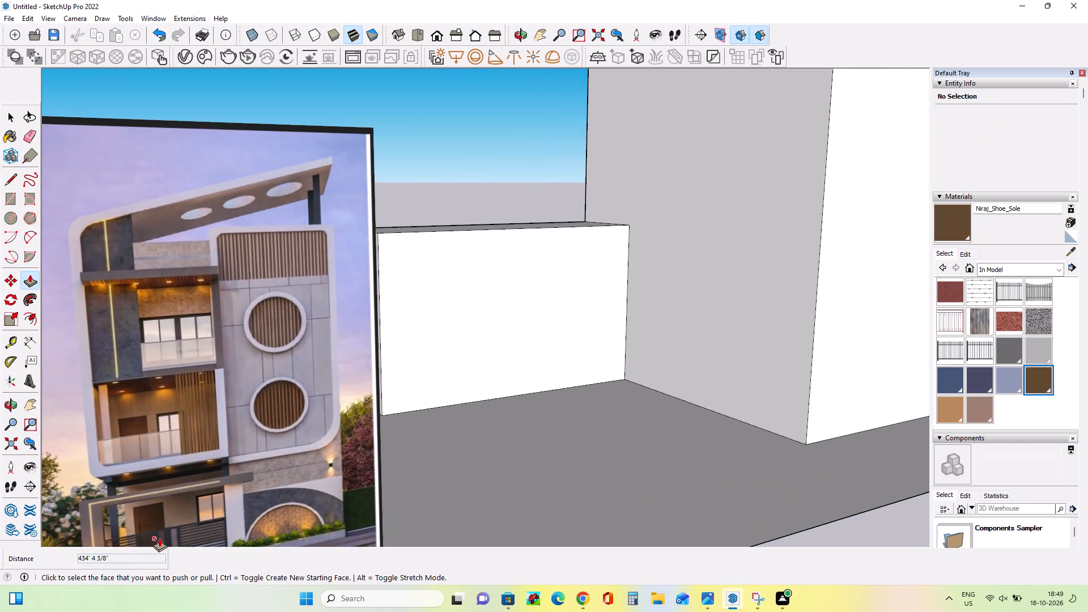
pyautogui.scroll(2, 159, 538)
pyautogui.moveTo(159, 538); pyautogui.dragTo(153, 504, button='middle')
pyautogui.scroll(-3, 226, 481)
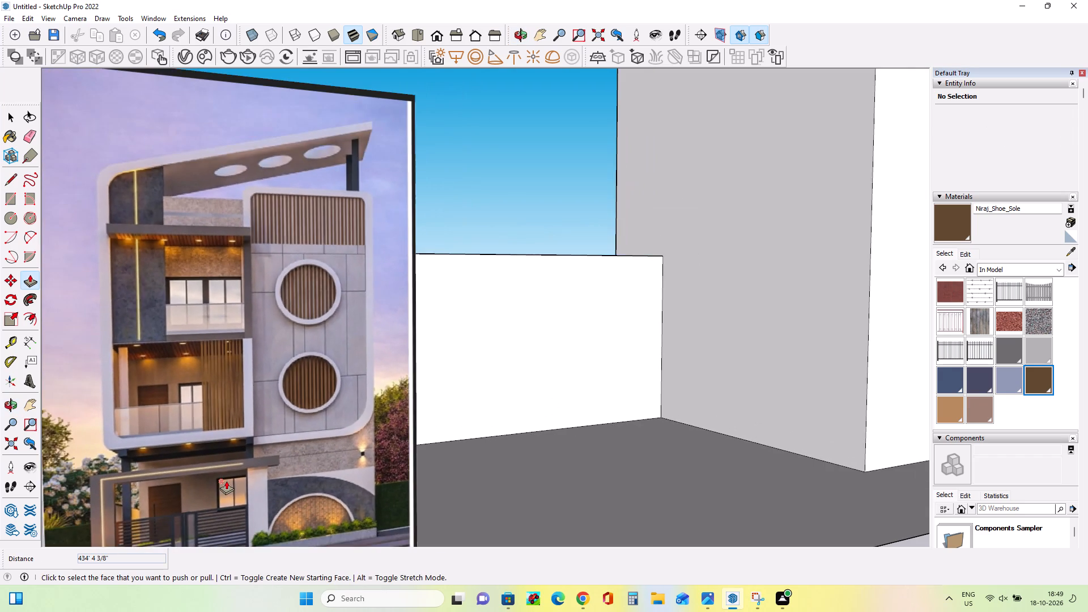
pyautogui.scroll(-12, 226, 481)
pyautogui.moveTo(453, 445); pyautogui.dragTo(434, 550, button='middle')
pyautogui.scroll(-1, 434, 534)
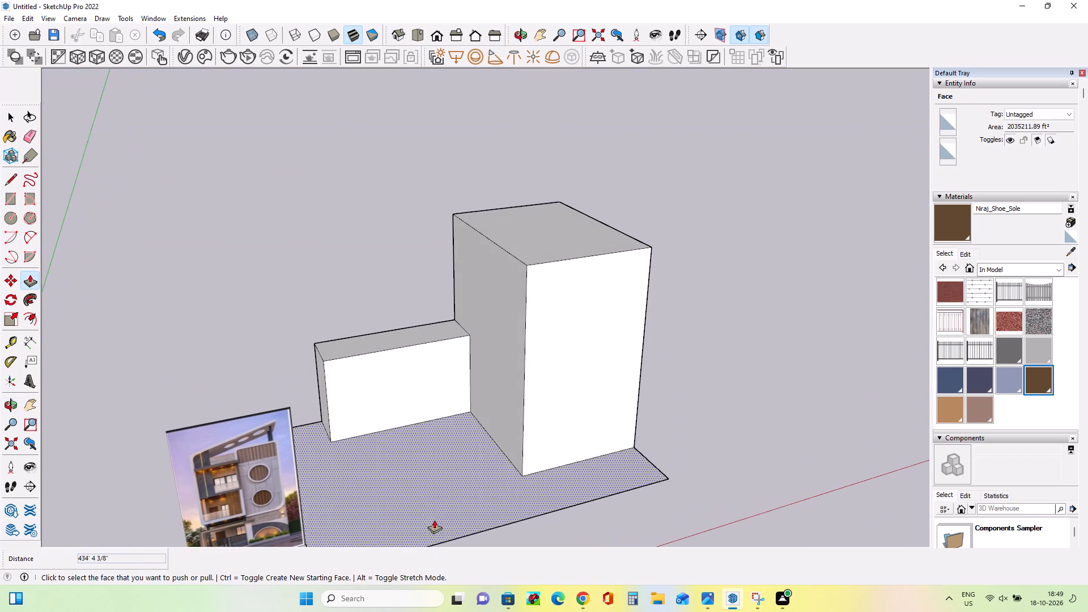
pyautogui.moveTo(478, 390); pyautogui.dragTo(433, 413, button='middle')
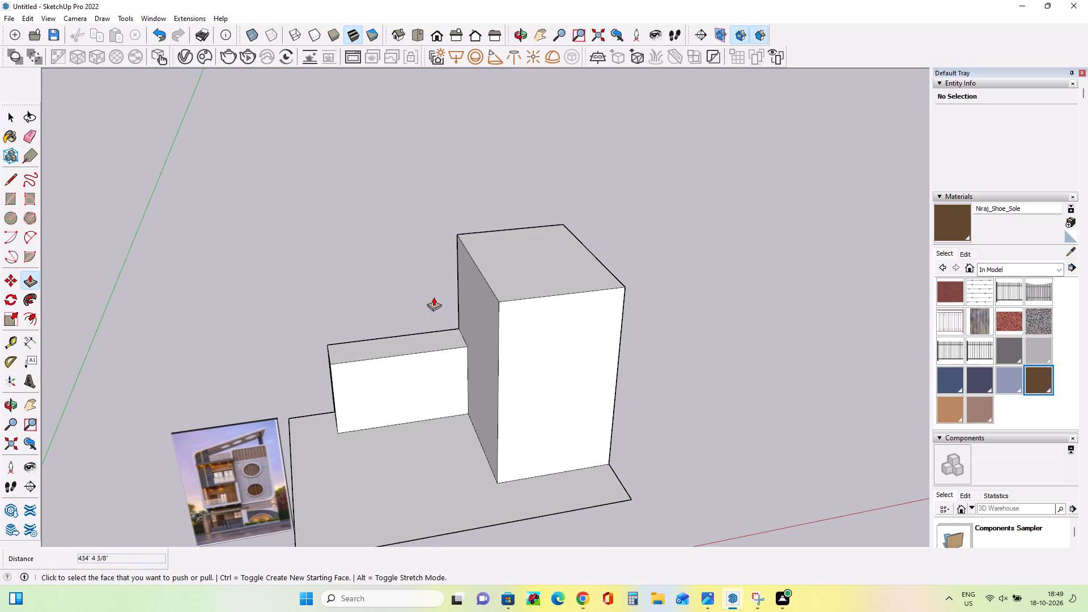
pyautogui.moveTo(512, 398); pyautogui.dragTo(515, 379, button='middle')
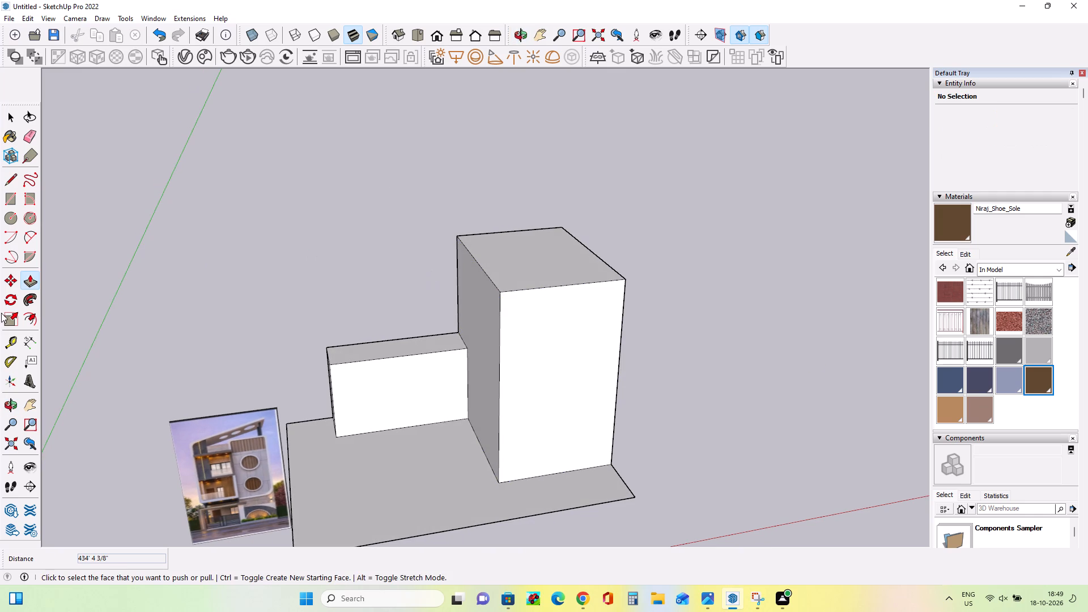
# Draw a rectangle about 1843' by 204' along the top of the lower block's front face.
pyautogui.click(12, 203)
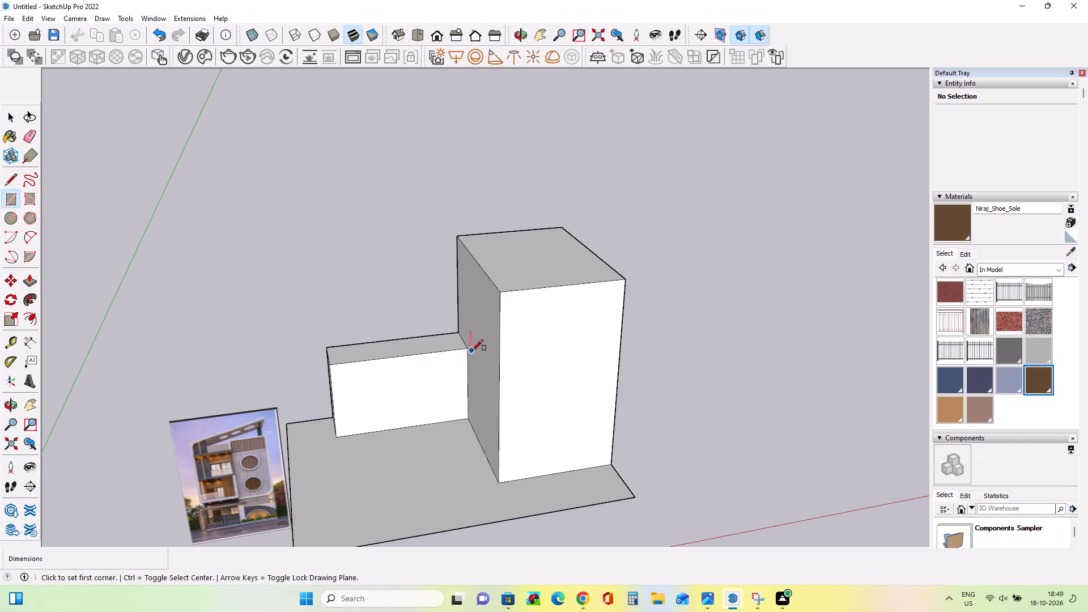
pyautogui.click(470, 349)
pyautogui.click(333, 379)
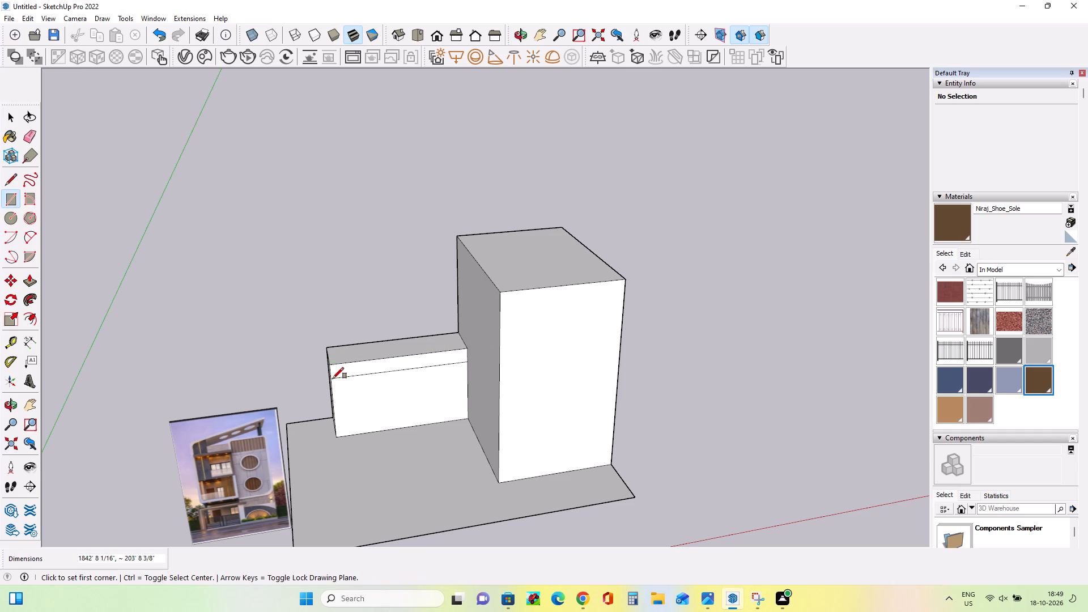
pyautogui.moveTo(590, 373); pyautogui.dragTo(593, 391, button='middle')
# Push/Pull the top strip forward about 1560' into an overhanging slab level with the tall block's front.
pyautogui.click(27, 283)
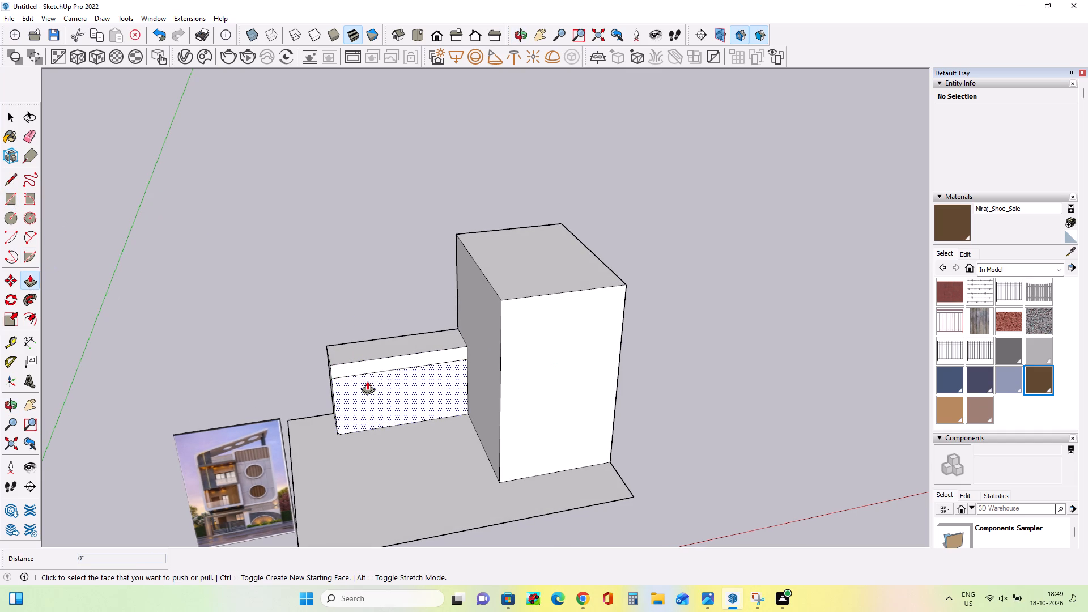
pyautogui.click(373, 369)
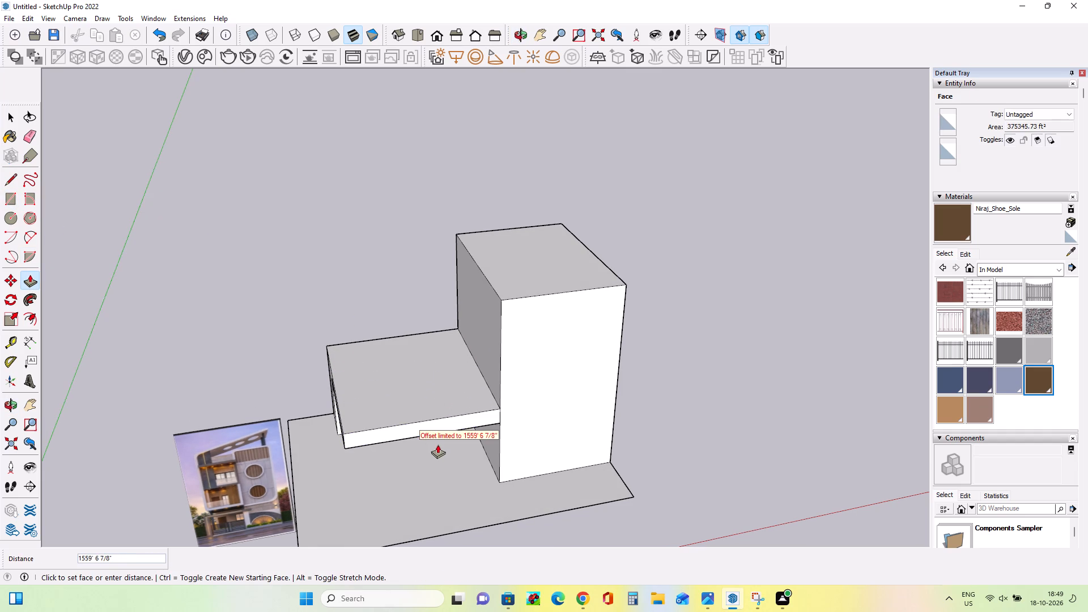
pyautogui.click(440, 444)
pyautogui.moveTo(430, 437); pyautogui.dragTo(457, 358, button='middle')
pyautogui.moveTo(363, 393); pyautogui.dragTo(364, 393, button='middle')
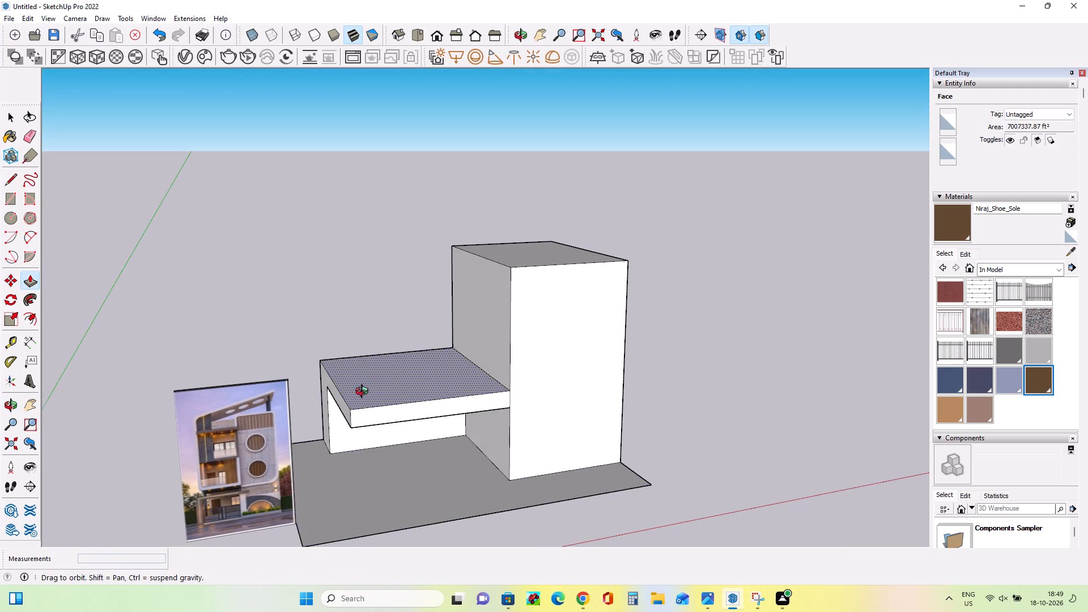
pyautogui.moveTo(364, 393); pyautogui.dragTo(405, 379, button='middle')
# Push/Pull the lower block's end face, slab edge included, outward about 130' toward the elevation image.
pyautogui.click(360, 410)
pyautogui.click(349, 415)
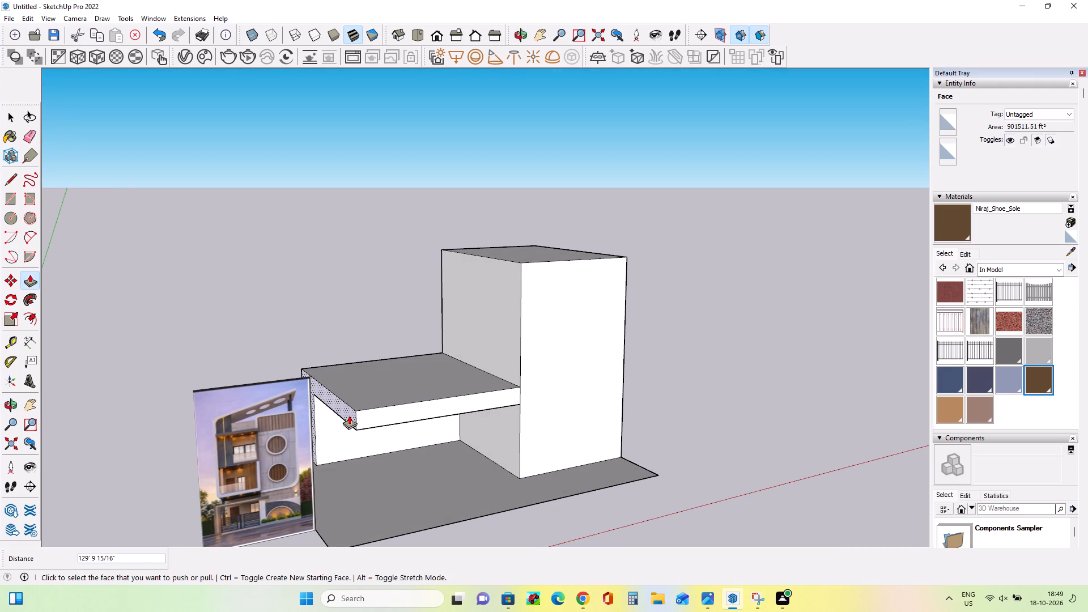
# Check the overhang against the elevation image and Push/Pull the slab's top face down about 33'.
pyautogui.moveTo(483, 407); pyautogui.dragTo(447, 412, button='middle')
pyautogui.middleClick(414, 402)
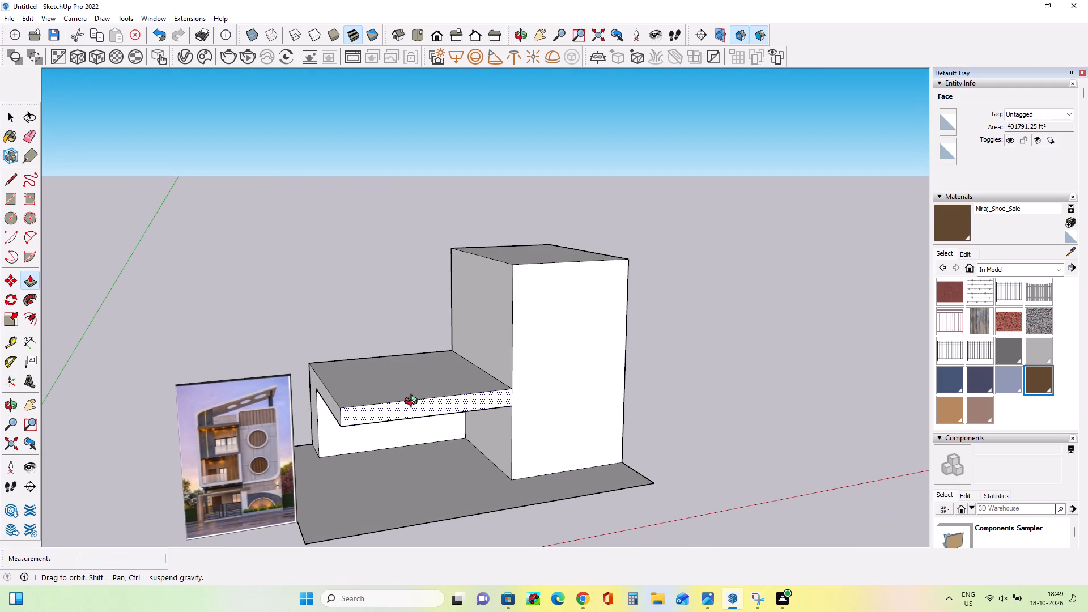
pyautogui.scroll(9, 247, 478)
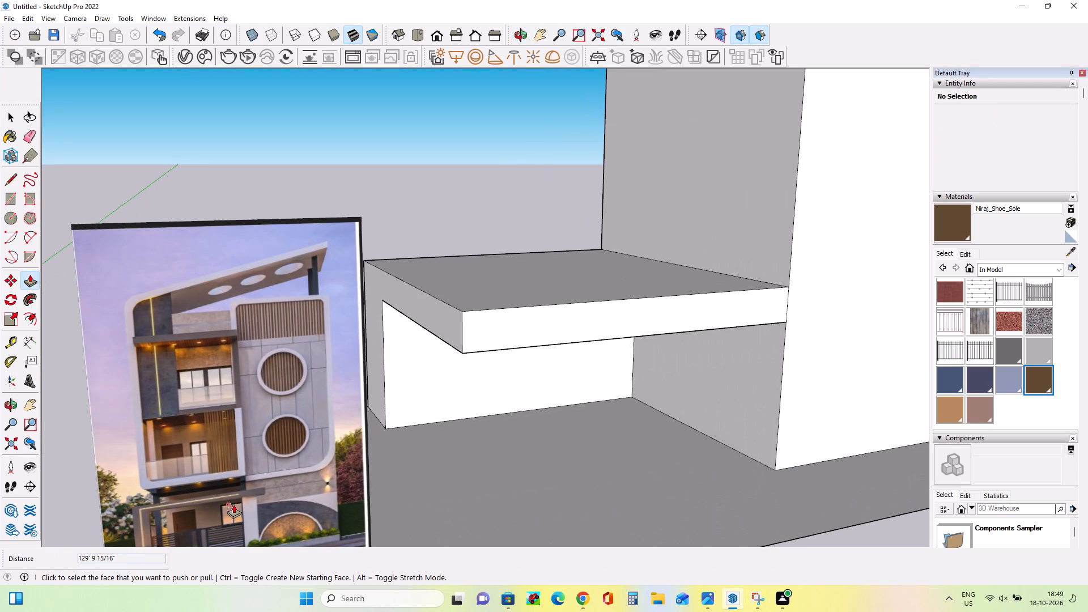
pyautogui.scroll(-8, 233, 504)
pyautogui.moveTo(413, 443); pyautogui.dragTo(365, 489, button='middle')
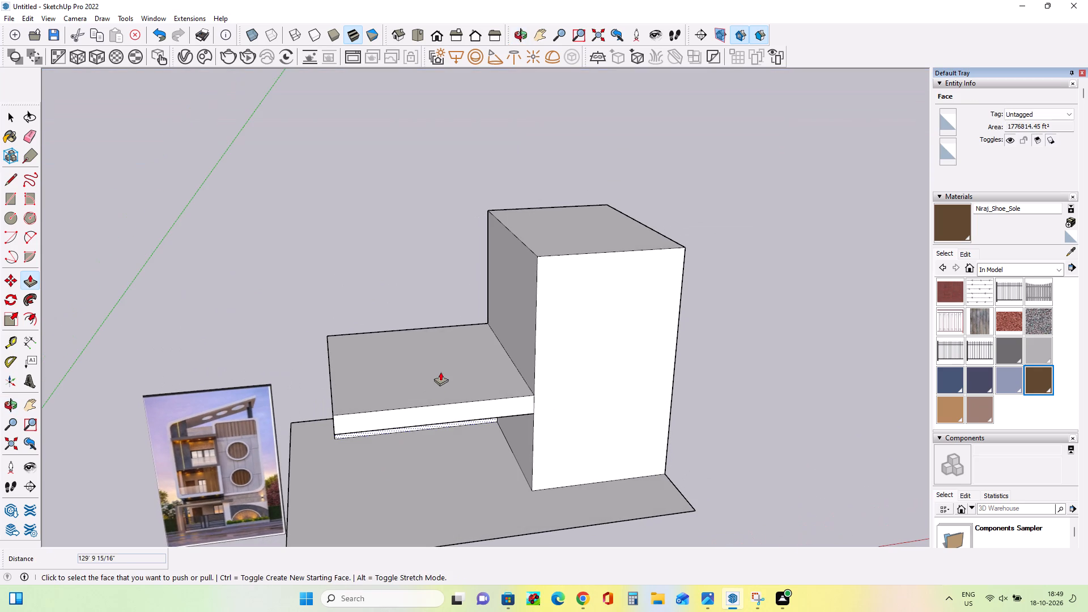
pyautogui.click(440, 372)
pyautogui.click(440, 375)
# Adjust the overhanging slab's thickness and height by raising its underside, its top, and the underside again about 71'.
pyautogui.moveTo(495, 445); pyautogui.dragTo(480, 315, button='middle')
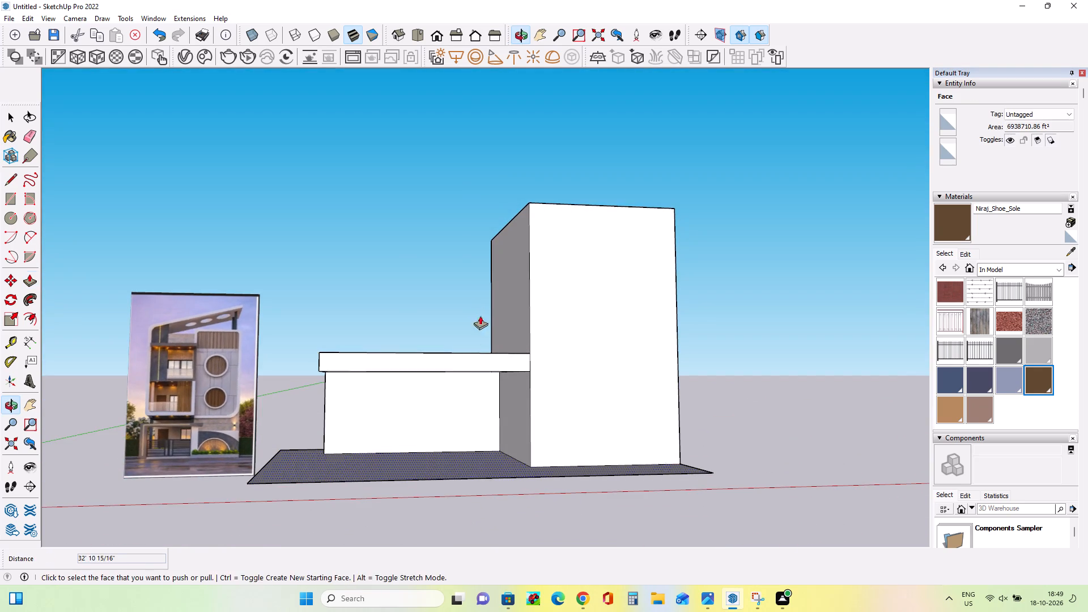
pyautogui.moveTo(456, 393); pyautogui.dragTo(534, 376, button='middle')
pyautogui.click(475, 375)
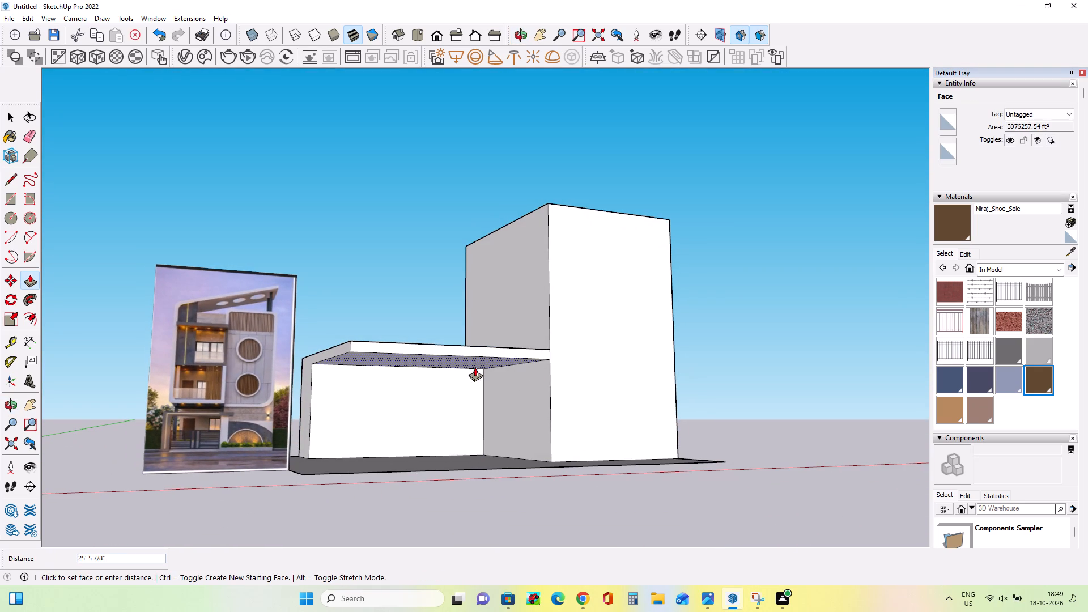
pyautogui.click(475, 364)
pyautogui.moveTo(520, 339); pyautogui.dragTo(501, 425, button='middle')
pyautogui.click(484, 360)
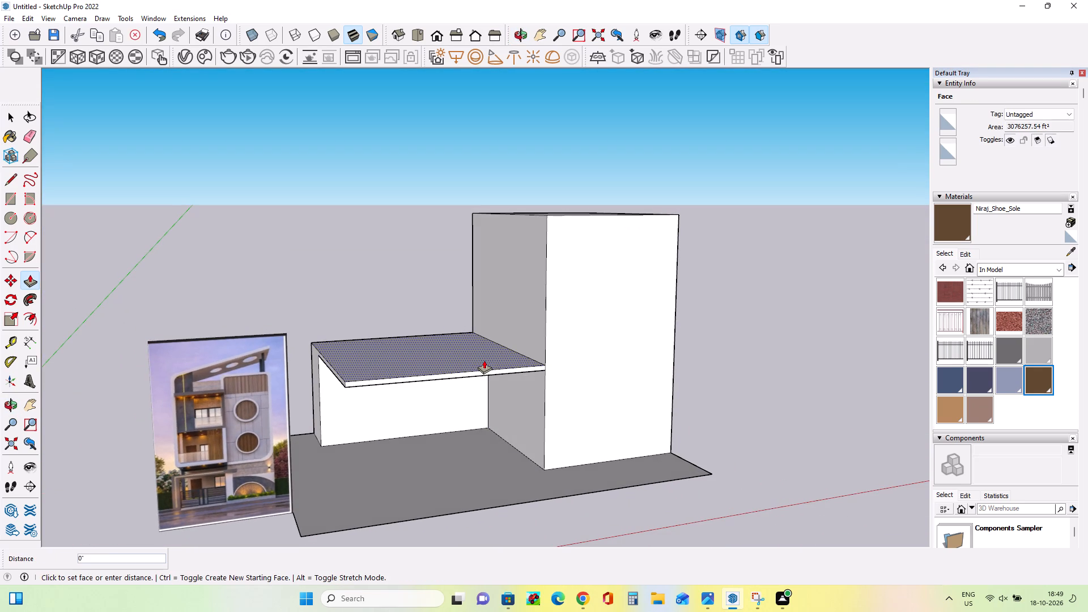
pyautogui.click(485, 348)
pyautogui.moveTo(492, 402); pyautogui.dragTo(531, 275, button='middle')
pyautogui.click(470, 343)
pyautogui.click(471, 337)
# Examine the overhanging slab and tall block from several angles against the elevation image.
pyautogui.moveTo(503, 295); pyautogui.dragTo(484, 354, button='middle')
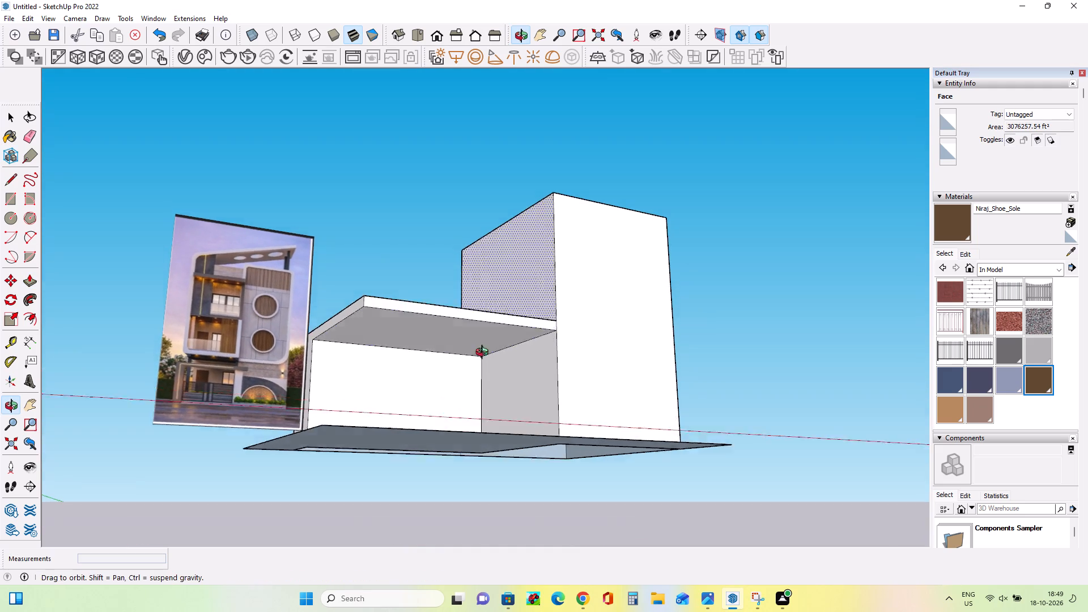
pyautogui.moveTo(484, 354); pyautogui.dragTo(422, 448, button='middle')
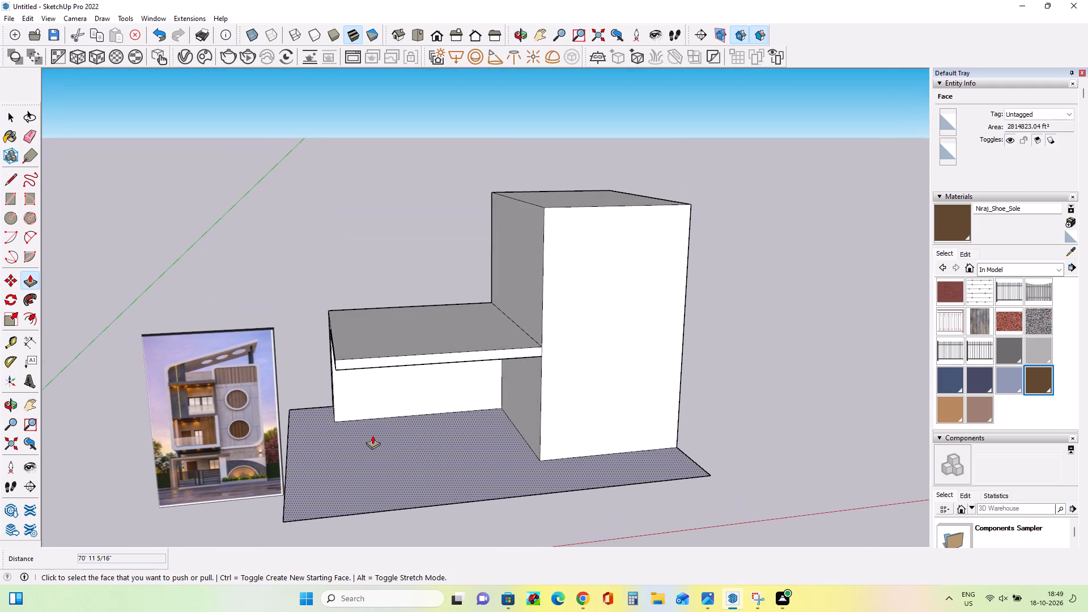
pyautogui.scroll(4, 370, 431)
pyautogui.scroll(-2, 370, 431)
pyautogui.moveTo(370, 431); pyautogui.dragTo(403, 396, button='middle')
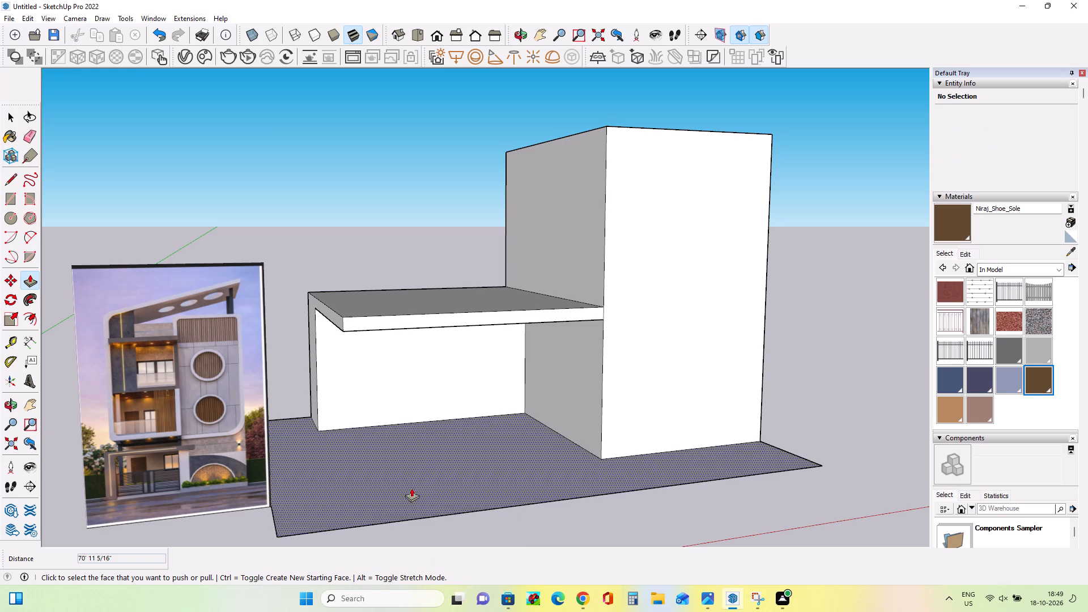
pyautogui.moveTo(523, 371); pyautogui.dragTo(426, 413, button='middle')
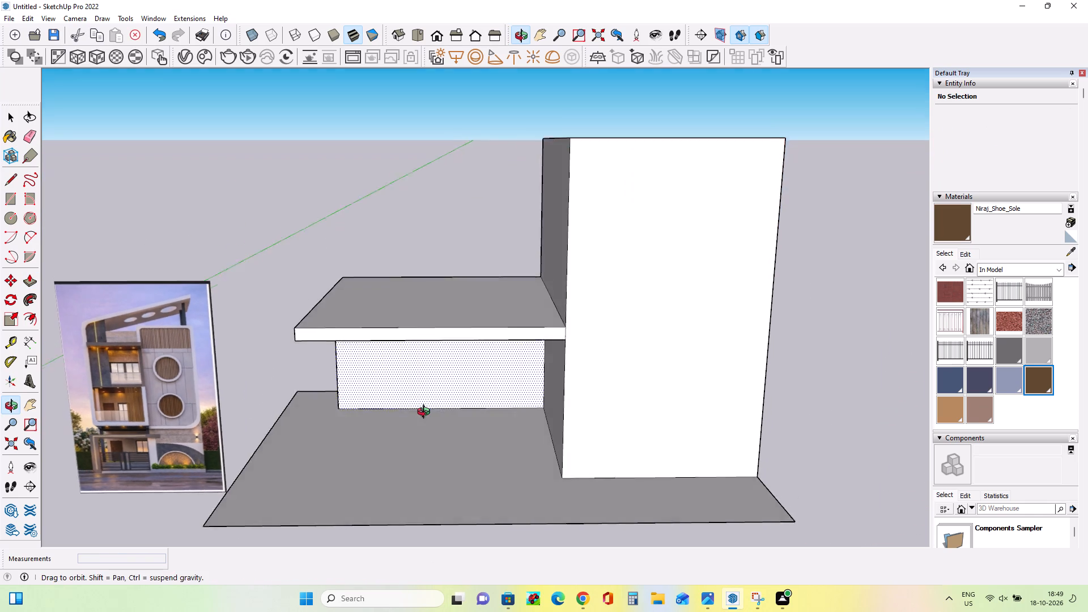
pyautogui.moveTo(426, 413); pyautogui.dragTo(542, 437, button='middle')
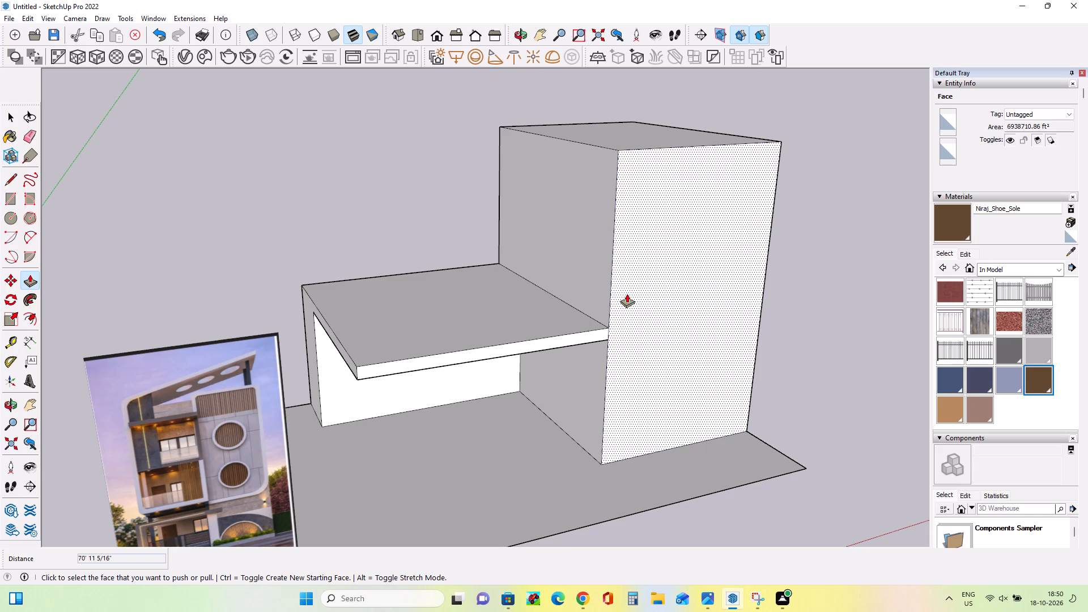
pyautogui.moveTo(509, 292); pyautogui.dragTo(565, 312, button='middle')
pyautogui.moveTo(402, 299); pyautogui.dragTo(413, 333, button='middle')
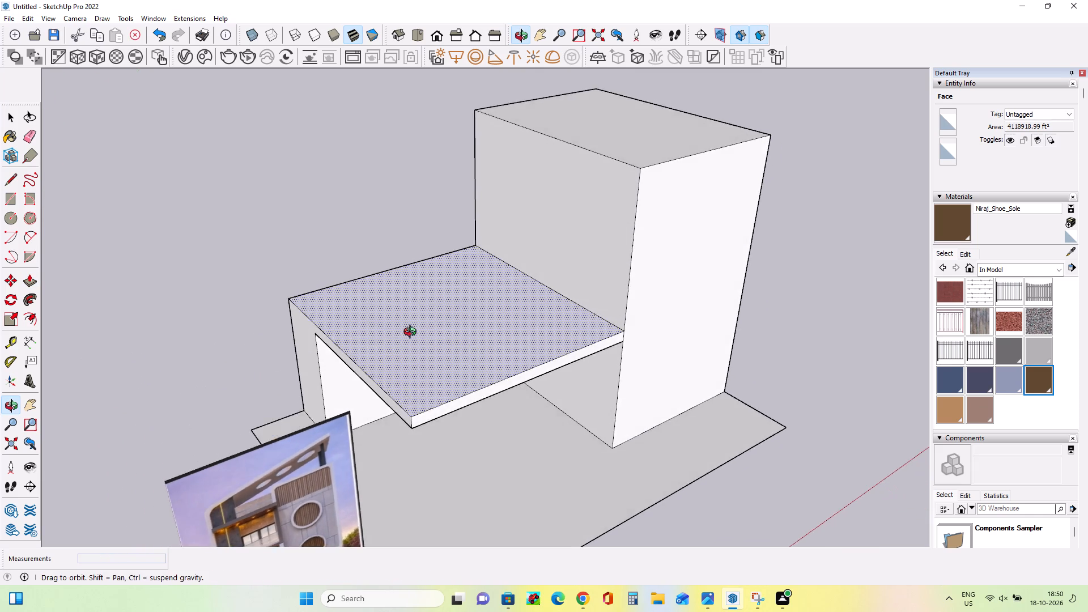
pyautogui.moveTo(413, 333); pyautogui.dragTo(448, 299, button='middle')
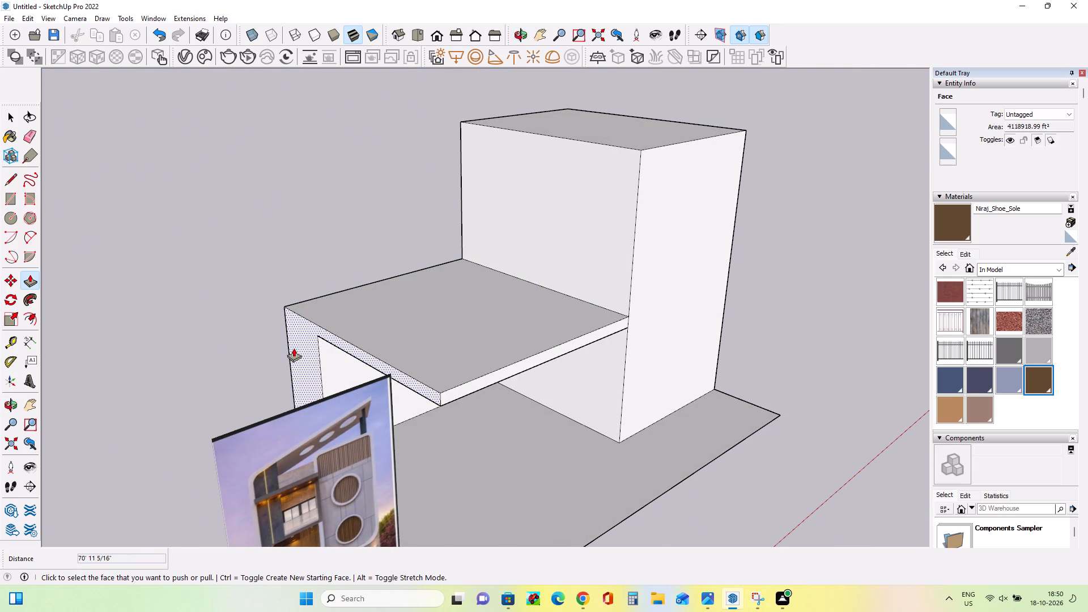
# Push/Pull the lower block's end face, slab edge included, outward about 121' away from the tall block.
pyautogui.click(294, 348)
pyautogui.click(283, 359)
# Draw a rectangle about 1320' by 2093' on the rear part of the overhanging slab's top face, spanning from the tall block to the outer end.
pyautogui.moveTo(519, 373); pyautogui.dragTo(325, 334, button='middle')
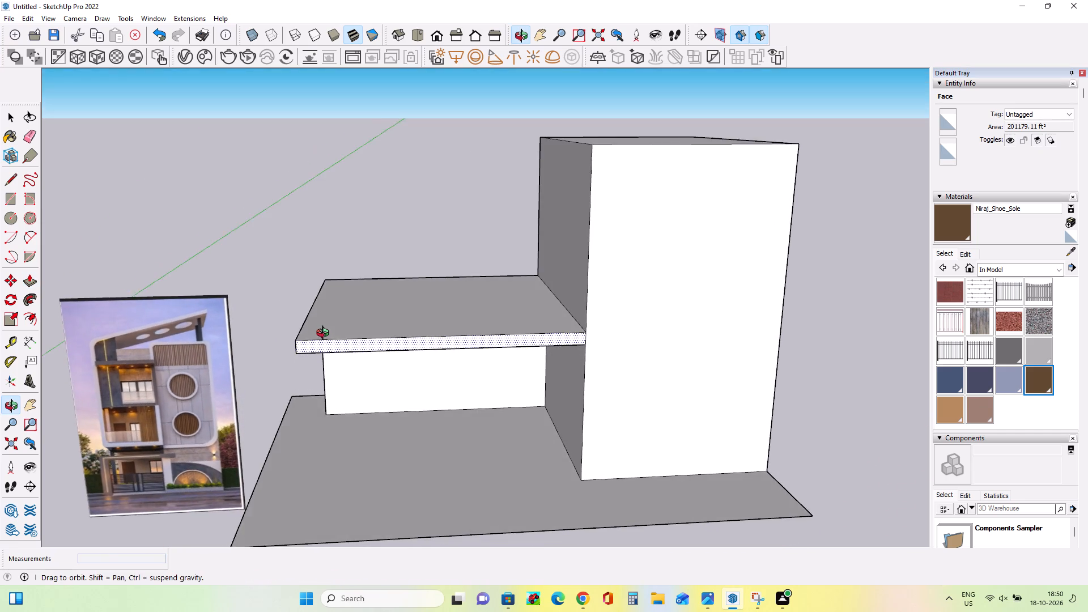
pyautogui.moveTo(325, 334); pyautogui.dragTo(361, 366, button='middle')
pyautogui.moveTo(457, 394); pyautogui.dragTo(489, 377, button='middle')
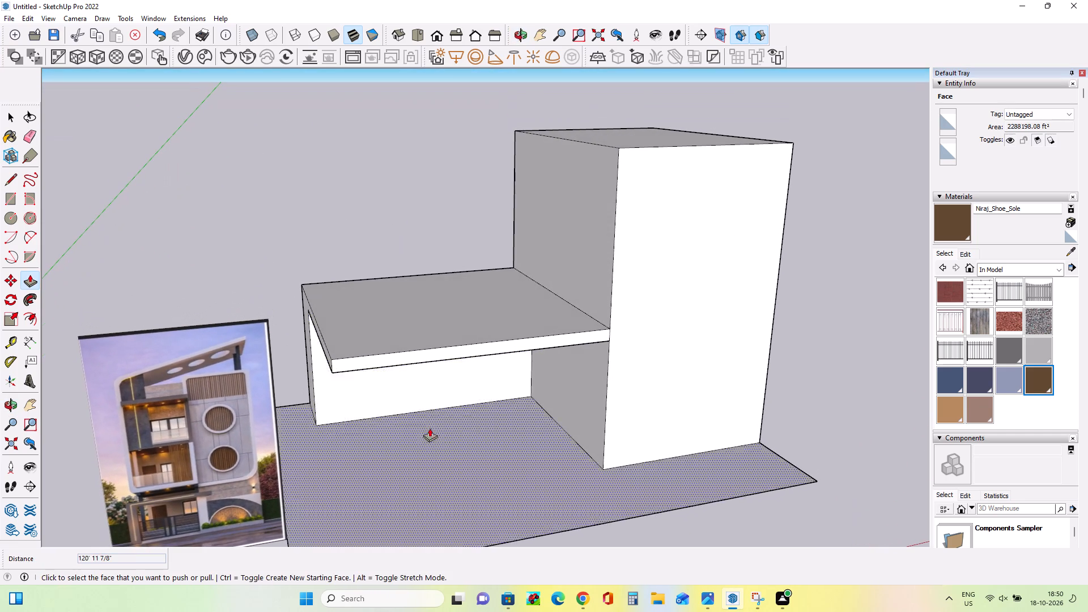
pyautogui.moveTo(522, 324); pyautogui.dragTo(511, 345, button='middle')
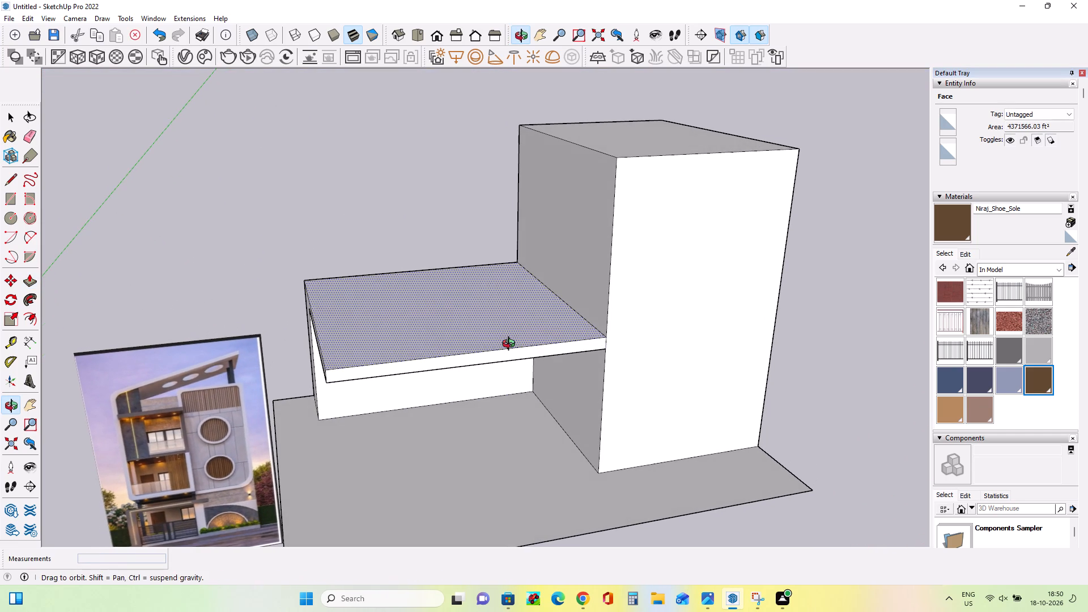
pyautogui.moveTo(511, 345); pyautogui.dragTo(511, 330, button='middle')
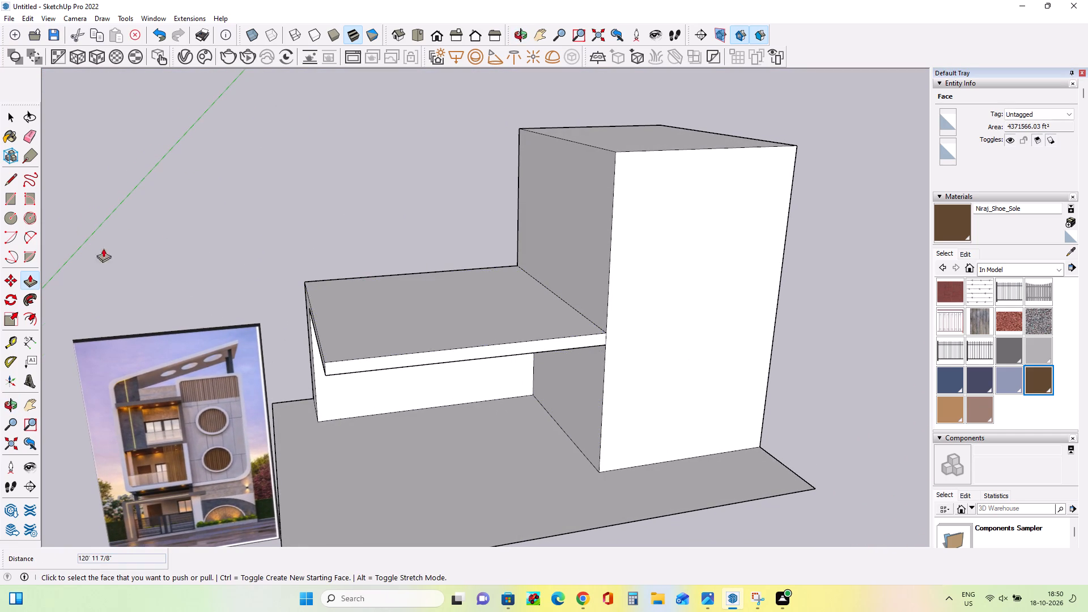
pyautogui.click(12, 202)
pyautogui.moveTo(437, 388); pyautogui.dragTo(458, 441, button='middle')
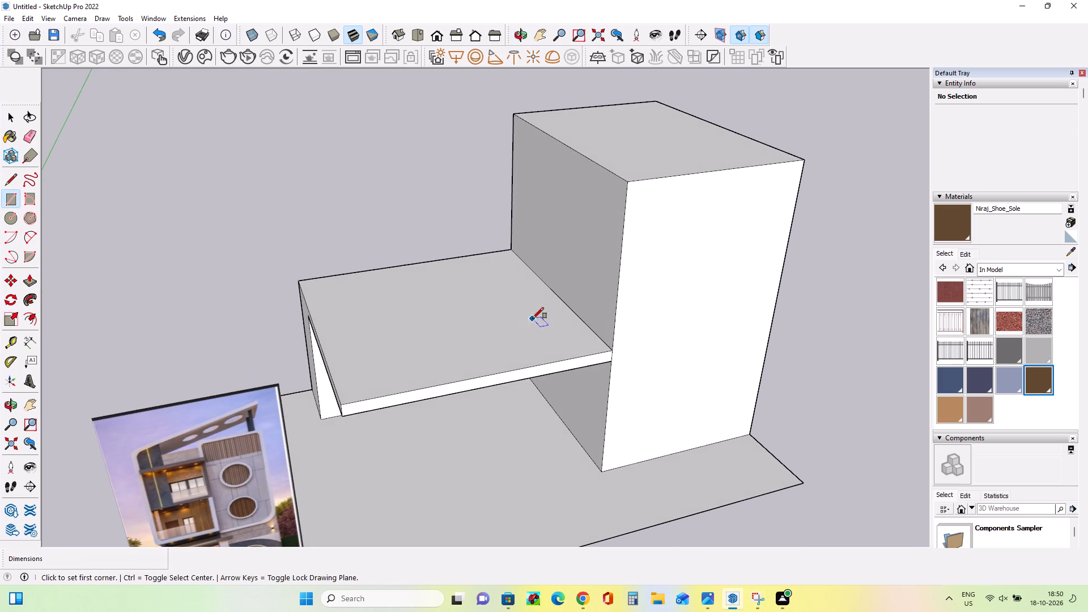
pyautogui.moveTo(533, 318); pyautogui.dragTo(501, 290, button='middle')
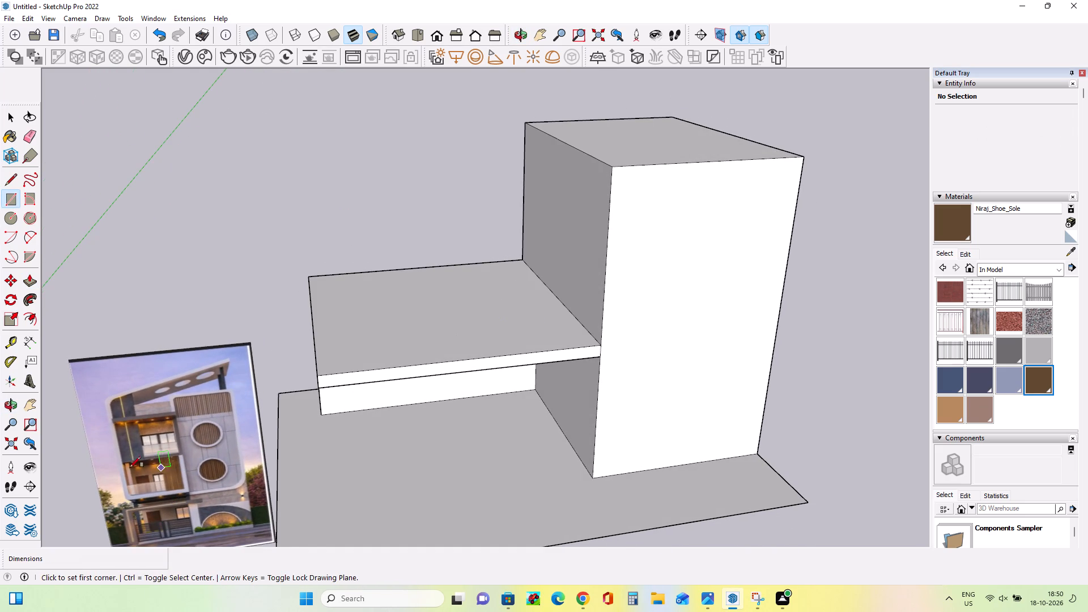
pyautogui.scroll(15, 130, 467)
pyautogui.scroll(-5, 159, 462)
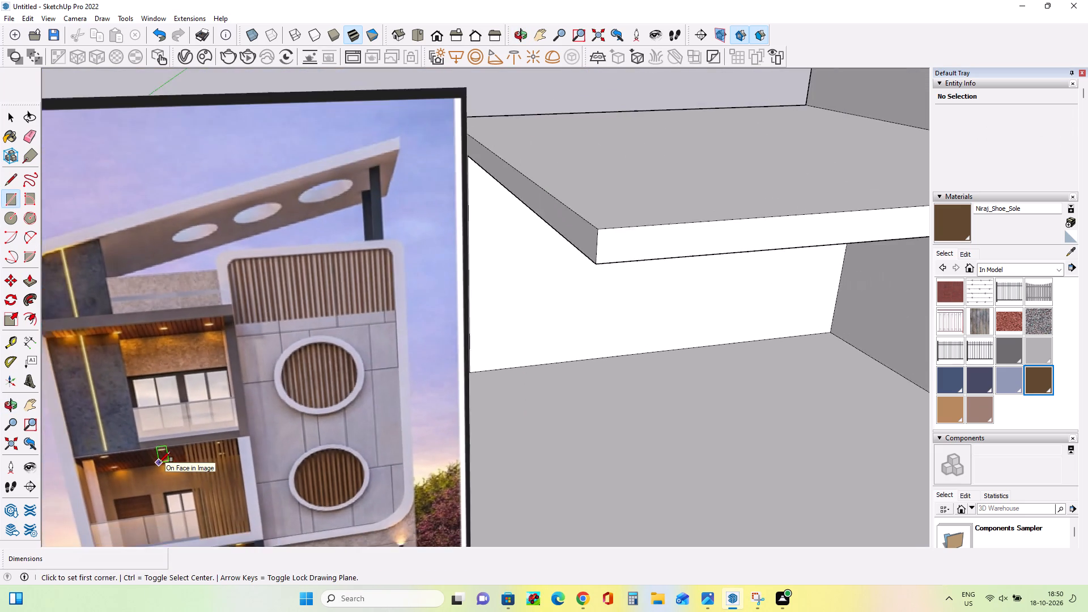
pyautogui.scroll(-11, 159, 462)
pyautogui.moveTo(219, 471); pyautogui.dragTo(212, 474, button='middle')
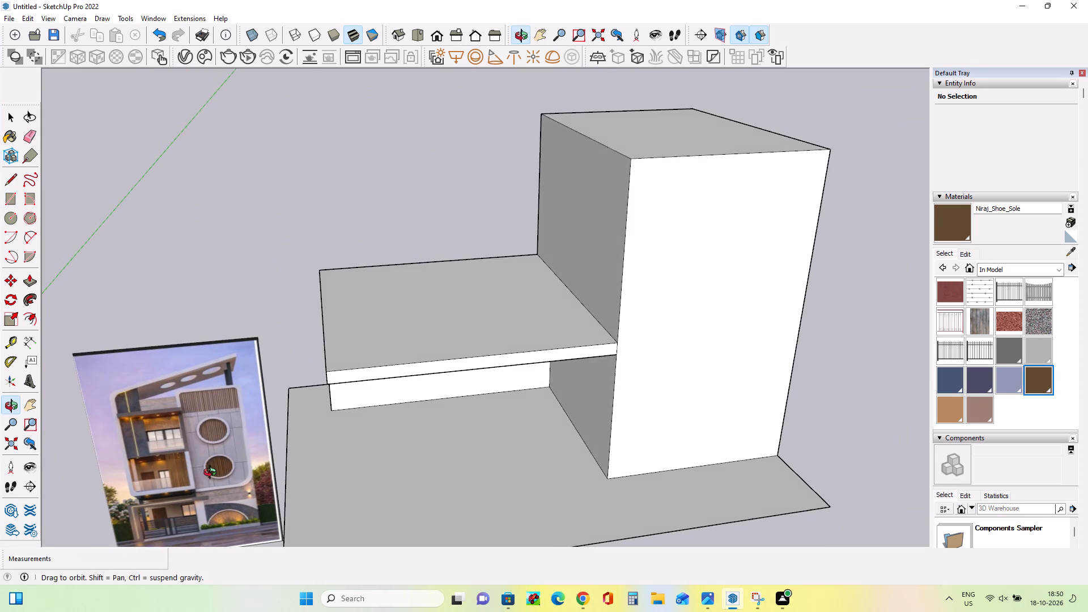
pyautogui.moveTo(212, 474); pyautogui.dragTo(200, 493, button='middle')
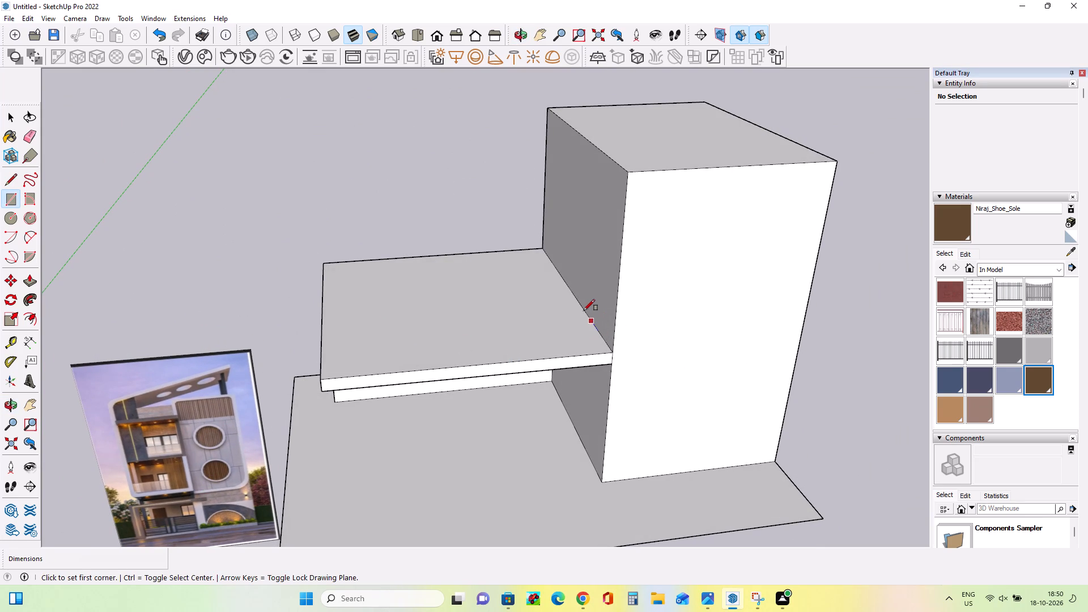
pyautogui.click(582, 307)
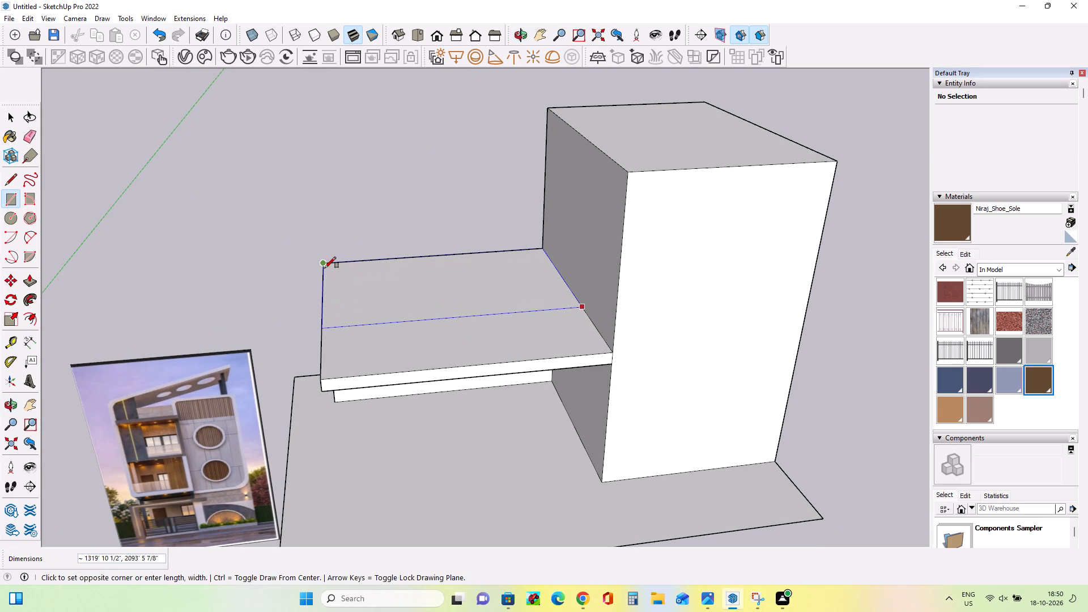
pyautogui.click(325, 268)
# Push/Pull the rear rectangle on the slab up about 920' as an upper-floor block beside the tall block.
pyautogui.moveTo(398, 328); pyautogui.dragTo(466, 297, button='middle')
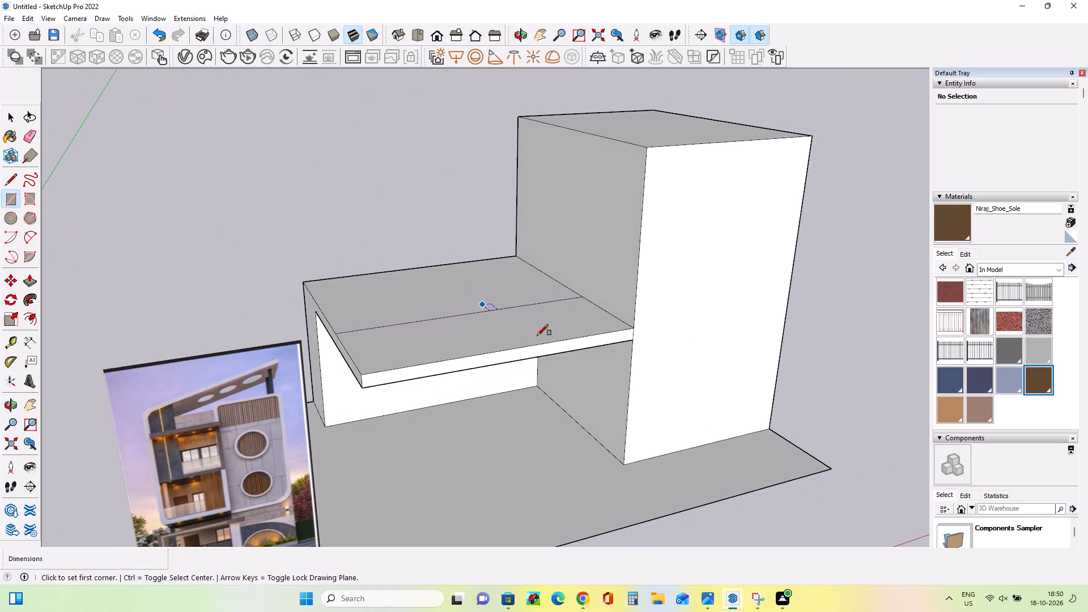
pyautogui.moveTo(393, 386); pyautogui.dragTo(354, 391, button='middle')
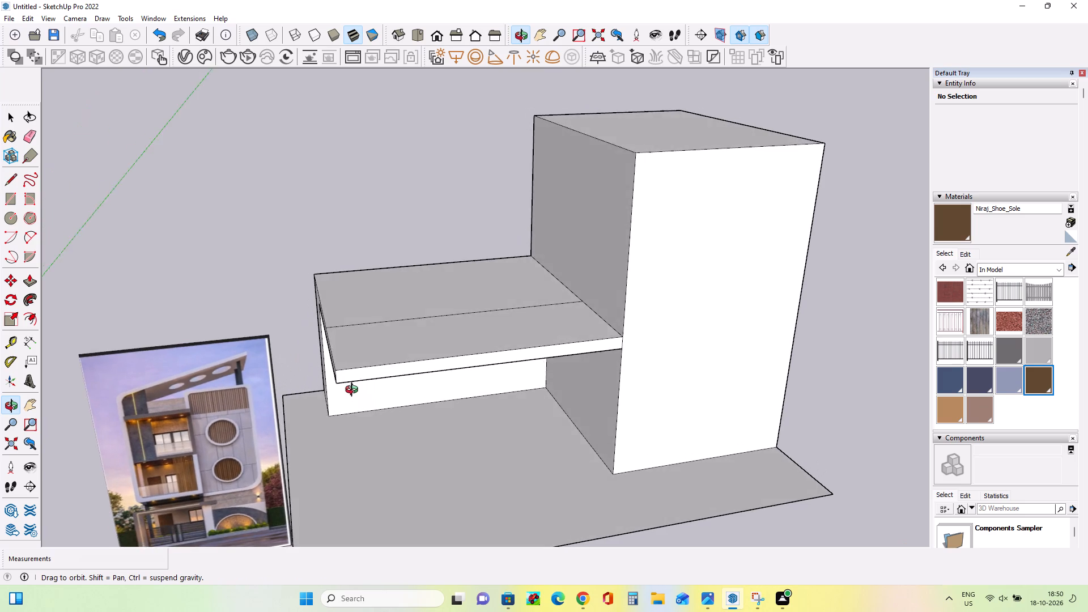
pyautogui.moveTo(354, 391); pyautogui.dragTo(368, 366, button='middle')
pyautogui.moveTo(419, 364); pyautogui.dragTo(420, 375, button='middle')
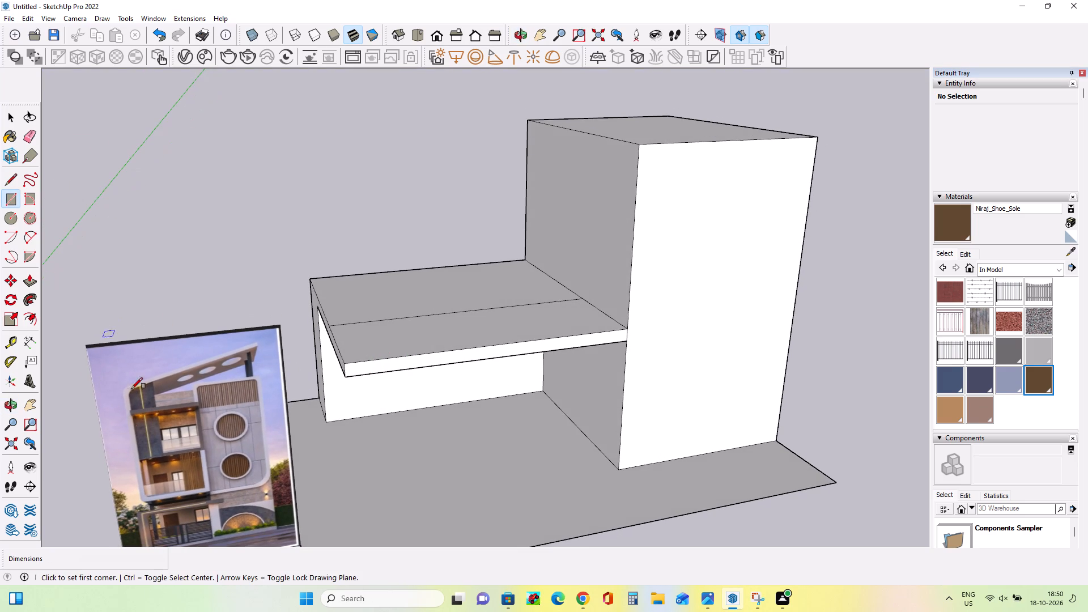
pyautogui.click(33, 284)
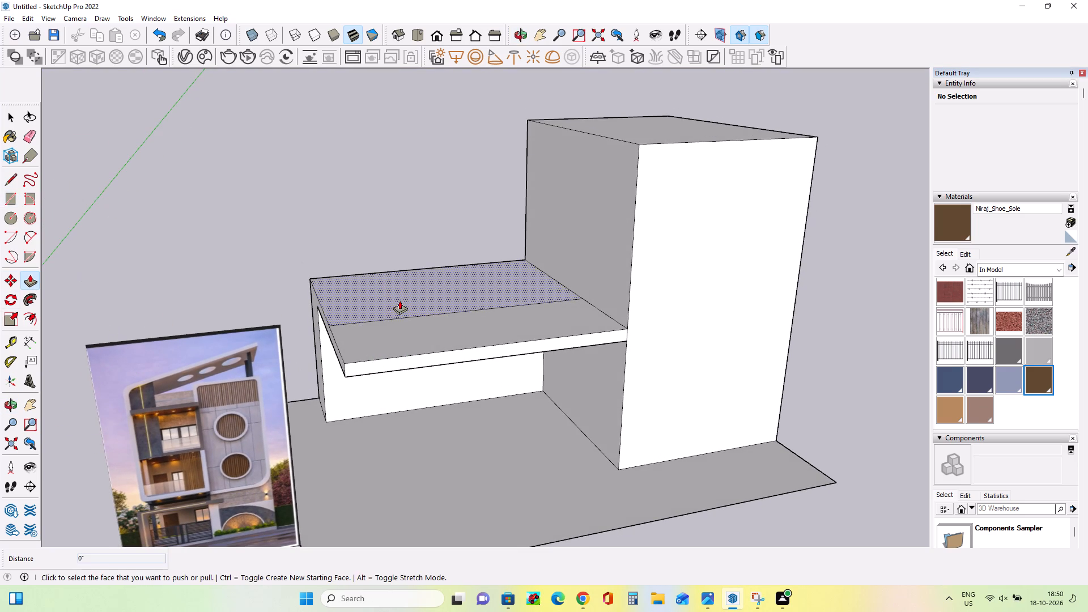
pyautogui.click(399, 300)
pyautogui.click(607, 195)
# Push/Pull the lower and upper blocks' shared outer end face inward about 99' toward the tall block.
pyautogui.moveTo(572, 303); pyautogui.dragTo(572, 303, button='middle')
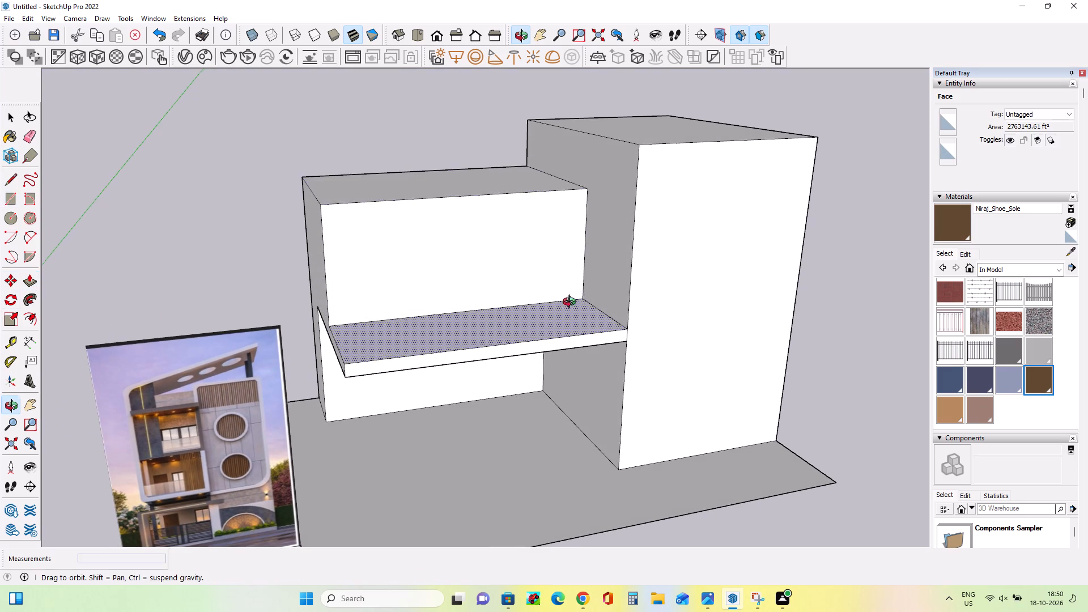
pyautogui.moveTo(572, 303); pyautogui.dragTo(565, 294, button='middle')
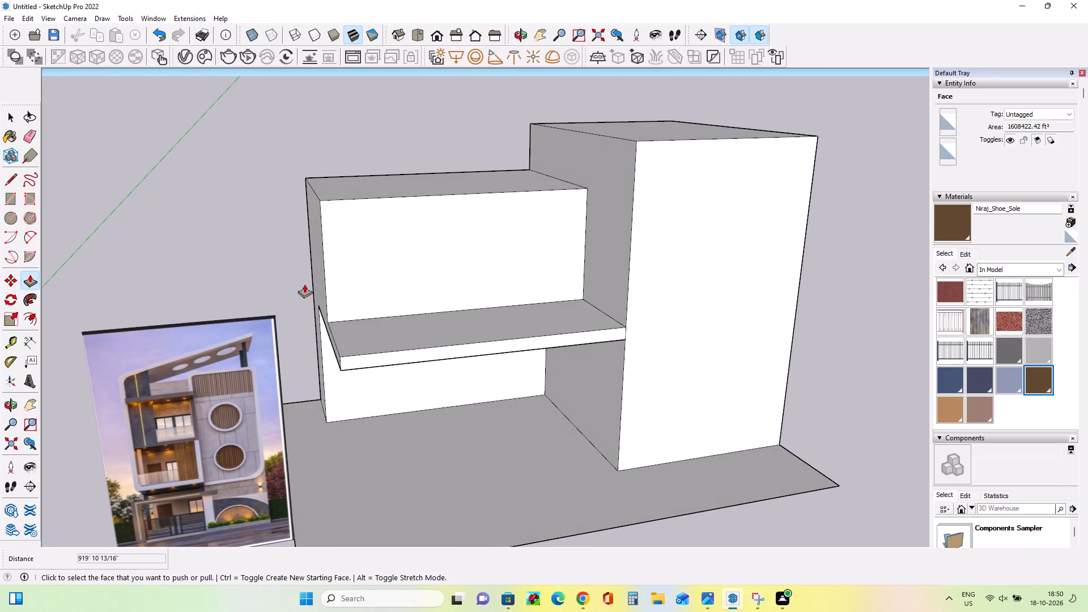
pyautogui.click(317, 284)
pyautogui.click(329, 283)
# Examine the massing from several angles and compare the upper floor and balcony with the elevation image.
pyautogui.moveTo(376, 433); pyautogui.dragTo(313, 467, button='middle')
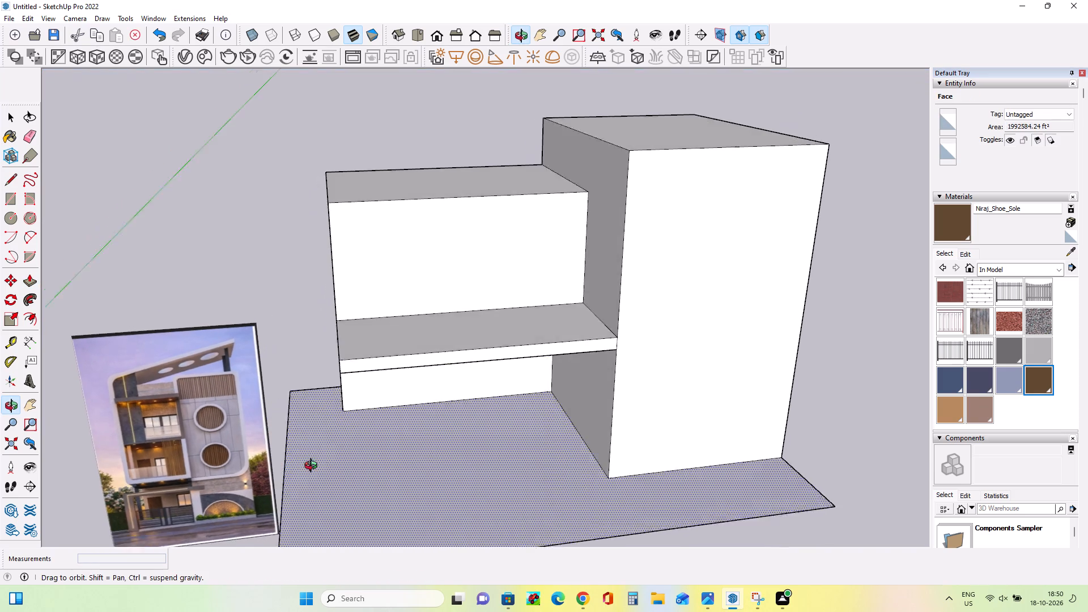
pyautogui.moveTo(313, 467); pyautogui.dragTo(338, 435, button='middle')
pyautogui.scroll(-2, 441, 363)
pyautogui.moveTo(529, 395); pyautogui.dragTo(464, 386, button='middle')
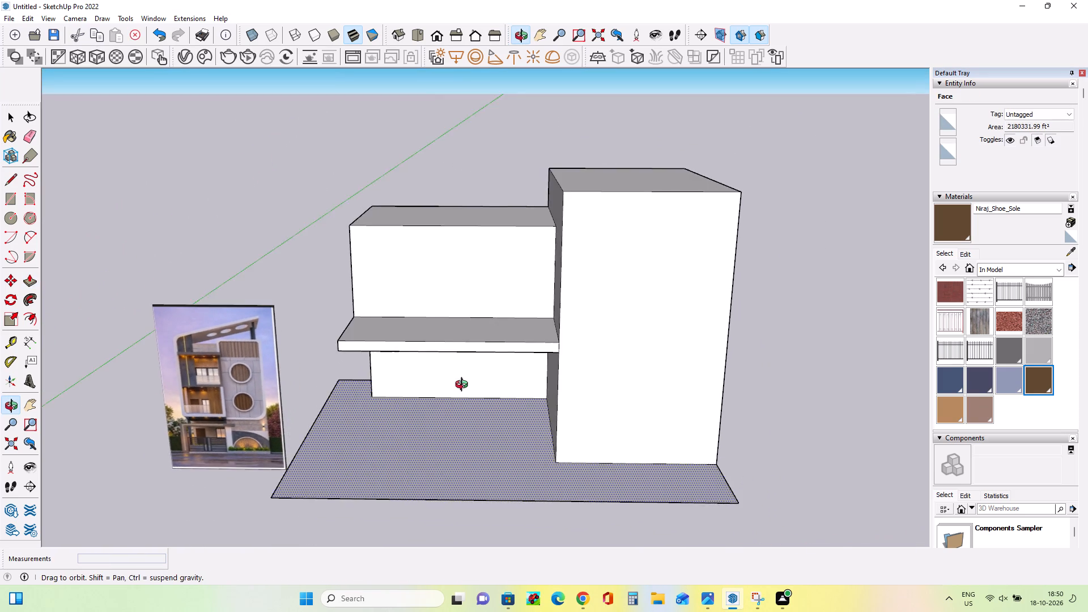
pyautogui.moveTo(464, 386); pyautogui.dragTo(498, 399, button='middle')
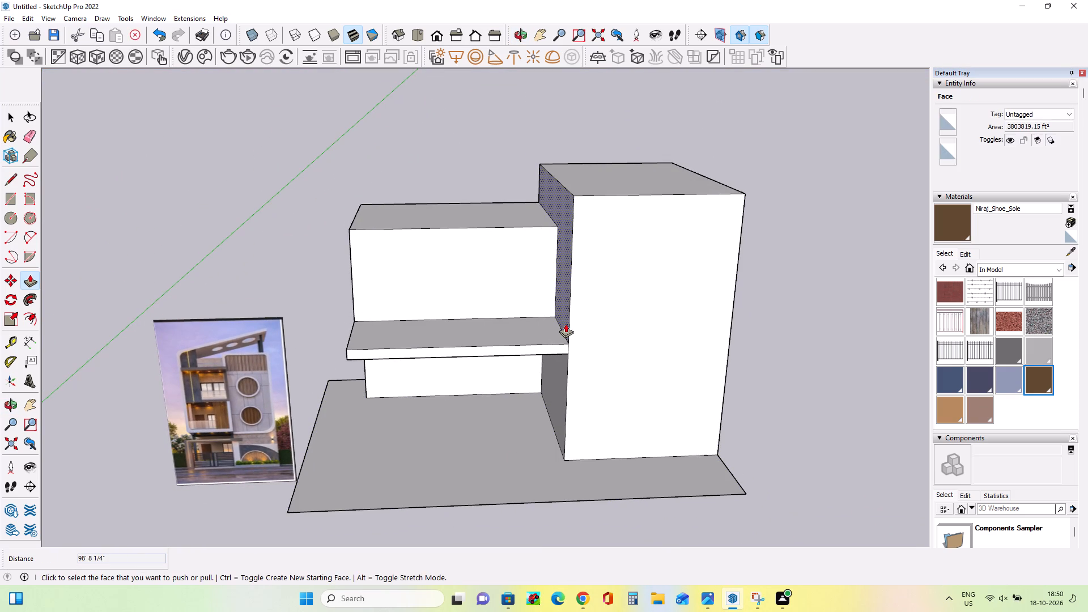
pyautogui.moveTo(611, 311); pyautogui.dragTo(702, 309, button='middle')
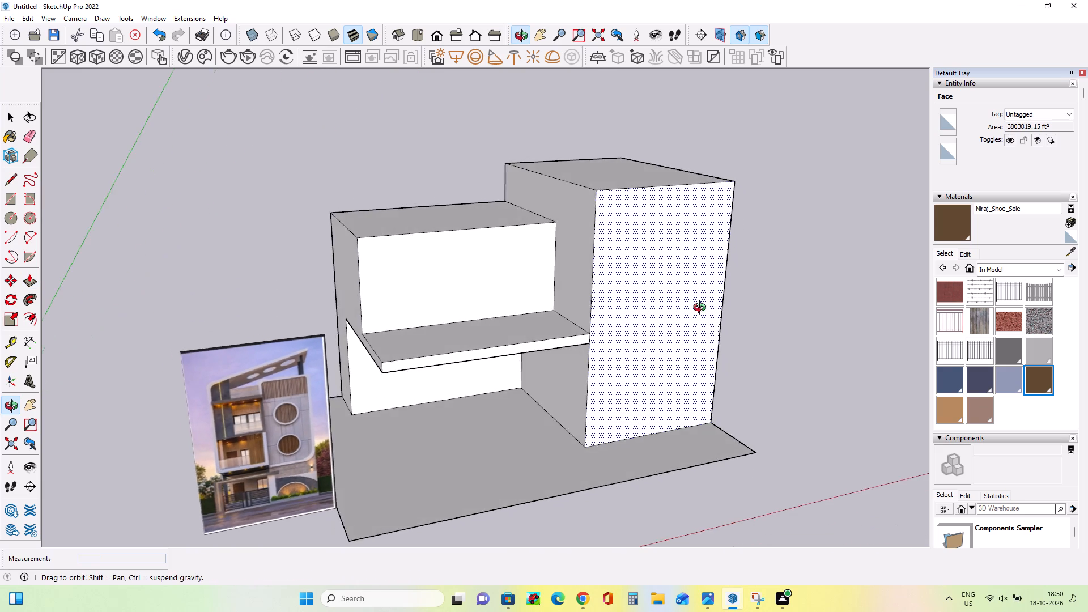
pyautogui.moveTo(702, 309); pyautogui.dragTo(725, 372, button='middle')
pyautogui.moveTo(632, 389); pyautogui.dragTo(696, 342, button='middle')
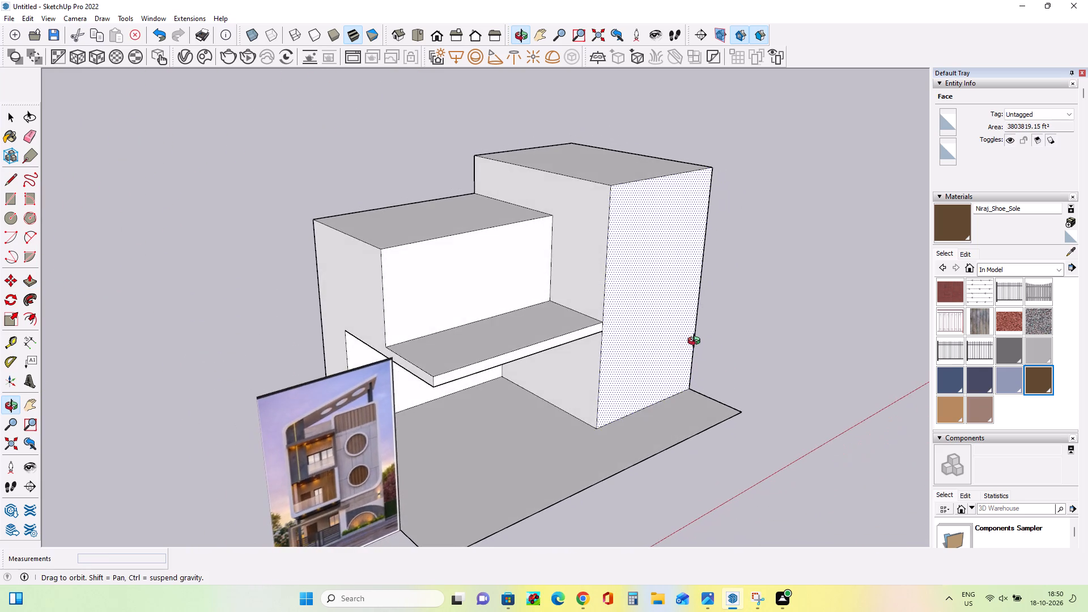
pyautogui.moveTo(696, 342); pyautogui.dragTo(571, 294, button='middle')
pyautogui.scroll(3, 245, 392)
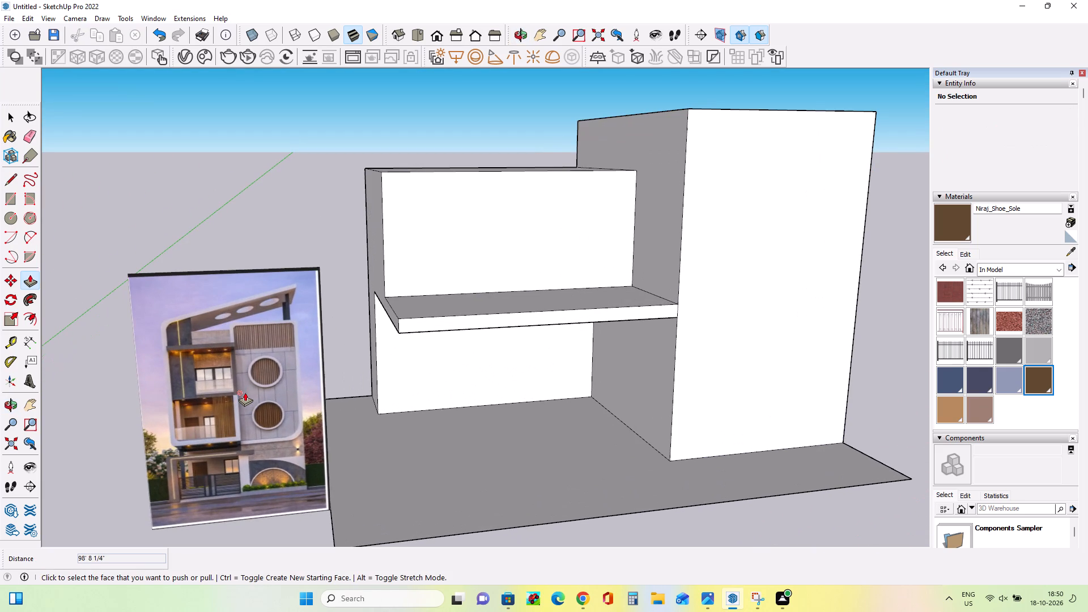
pyautogui.moveTo(251, 424); pyautogui.dragTo(266, 458, button='middle')
pyautogui.scroll(-3, 294, 403)
pyautogui.moveTo(294, 403); pyautogui.dragTo(365, 427, button='middle')
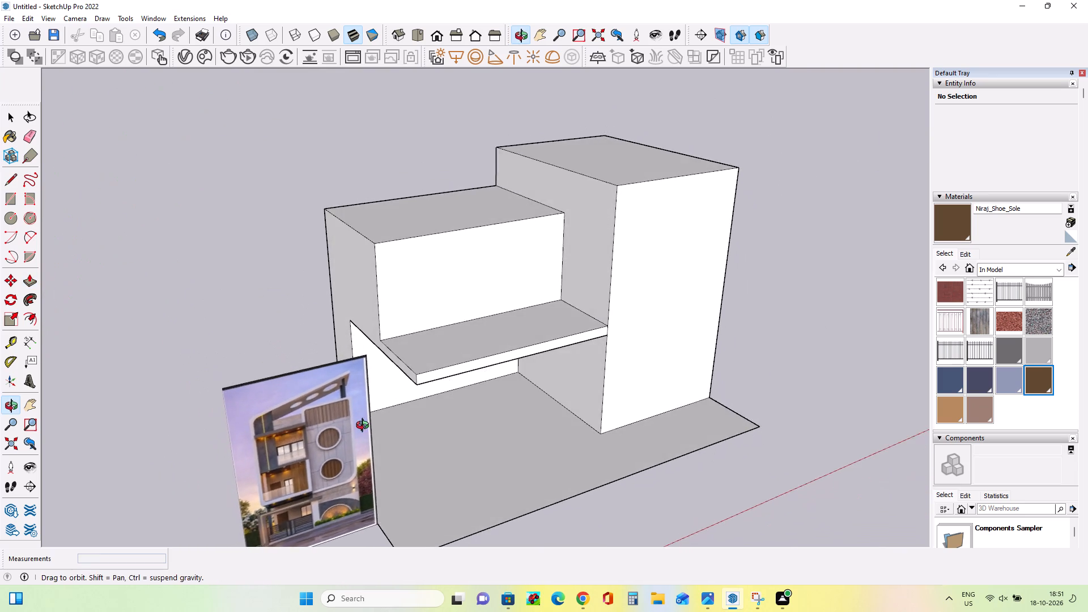
pyautogui.moveTo(365, 427); pyautogui.dragTo(285, 422, button='middle')
pyautogui.scroll(5, 251, 450)
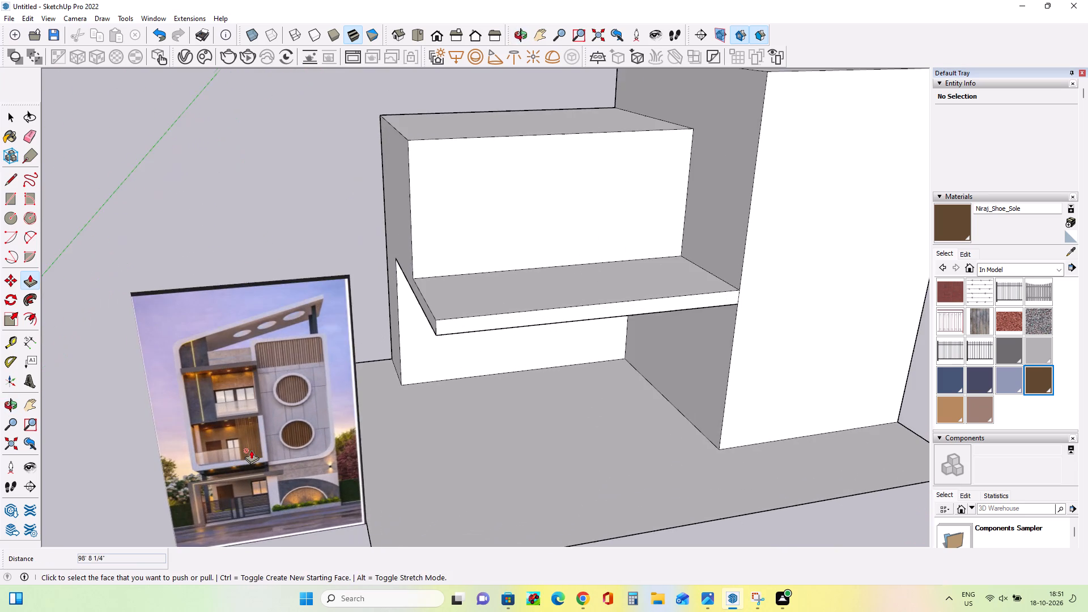
pyautogui.scroll(2, 251, 450)
pyautogui.moveTo(251, 450); pyautogui.dragTo(256, 442, button='middle')
pyautogui.moveTo(261, 440); pyautogui.dragTo(261, 479, button='middle')
pyautogui.scroll(-2, 261, 479)
pyautogui.moveTo(337, 484); pyautogui.dragTo(296, 495, button='middle')
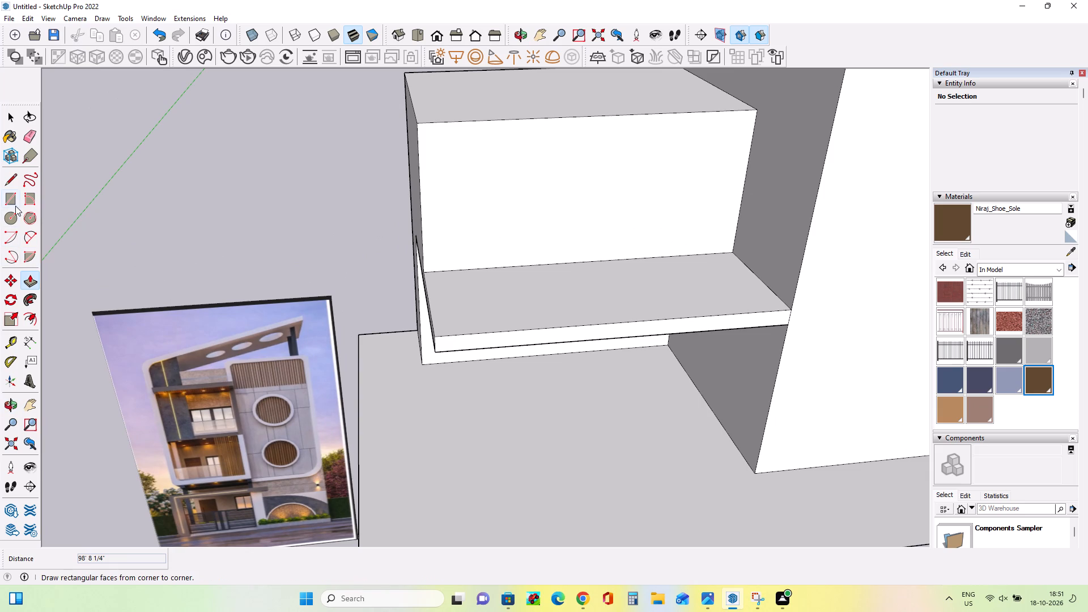
# Draw a narrow rectangle about 768' long on the balcony slab along its outer end, from the front corner back to the upper block.
pyautogui.click(14, 201)
pyautogui.moveTo(388, 327); pyautogui.dragTo(395, 364, button='middle')
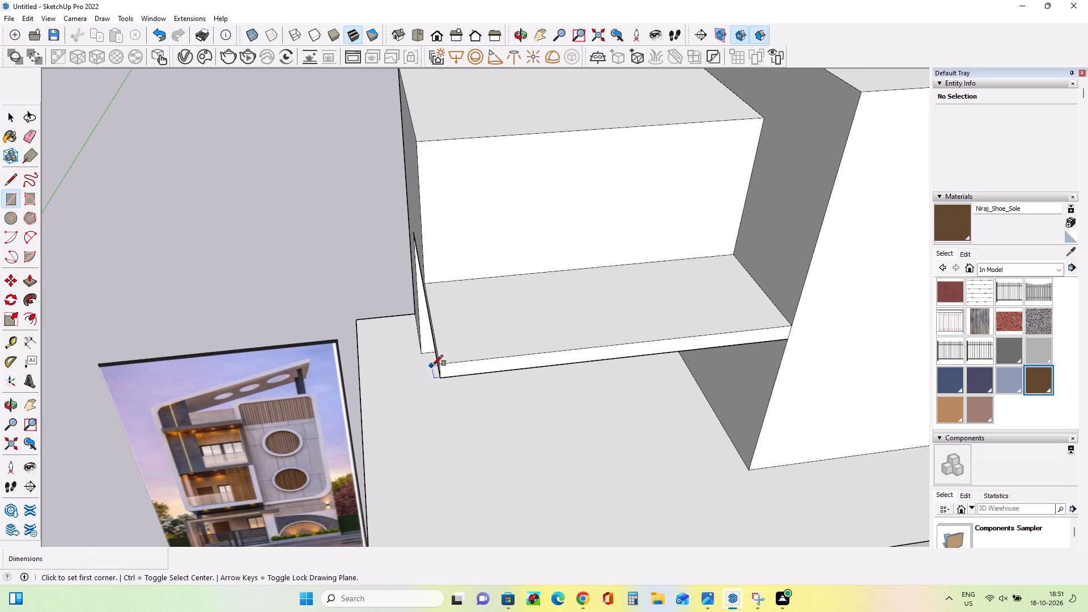
pyautogui.click(443, 366)
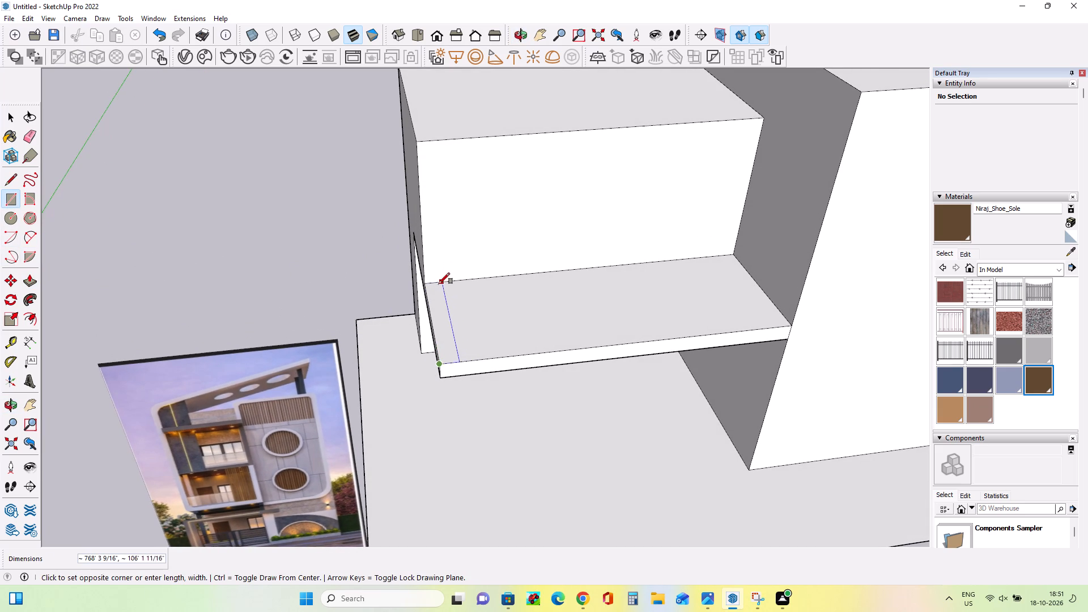
pyautogui.click(438, 284)
# Push/Pull the narrow end strip up about 920' as a side wall level with the upper block's top.
pyautogui.moveTo(465, 328); pyautogui.dragTo(474, 346, button='middle')
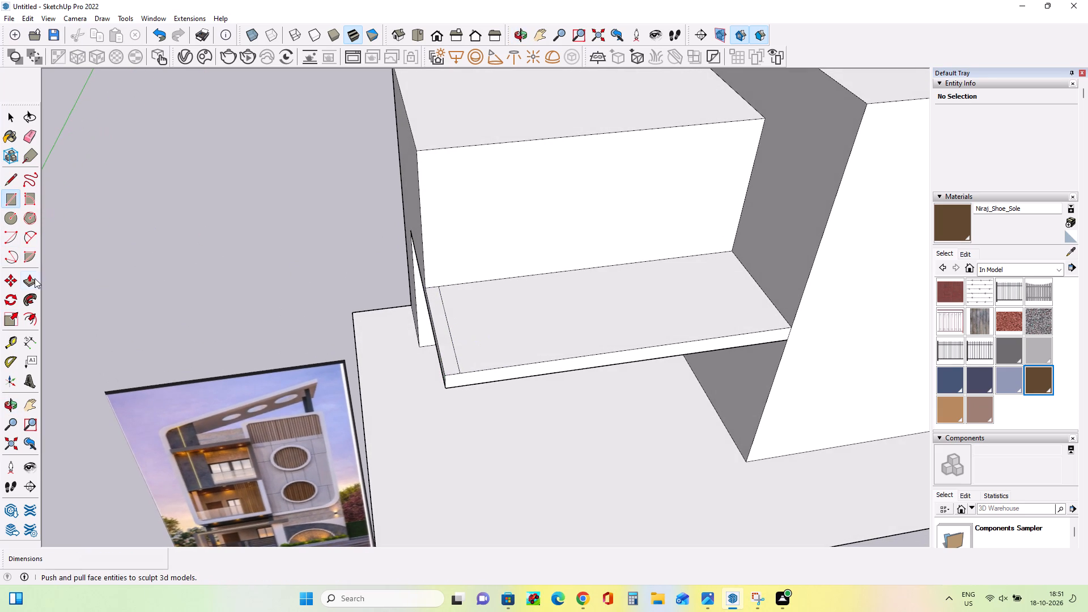
pyautogui.click(35, 274)
pyautogui.click(33, 278)
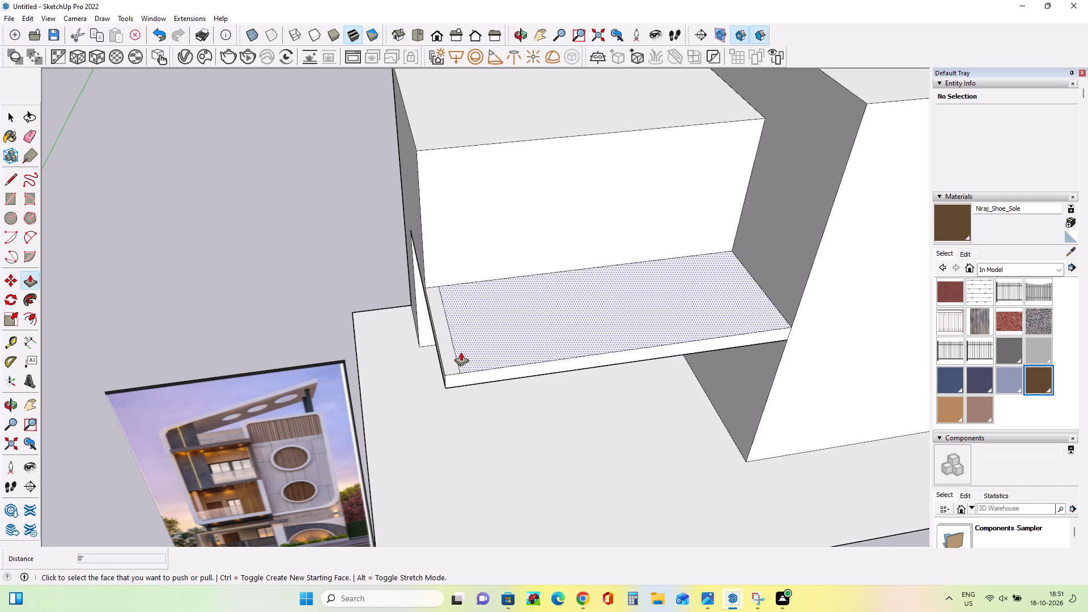
pyautogui.click(449, 355)
pyautogui.click(449, 195)
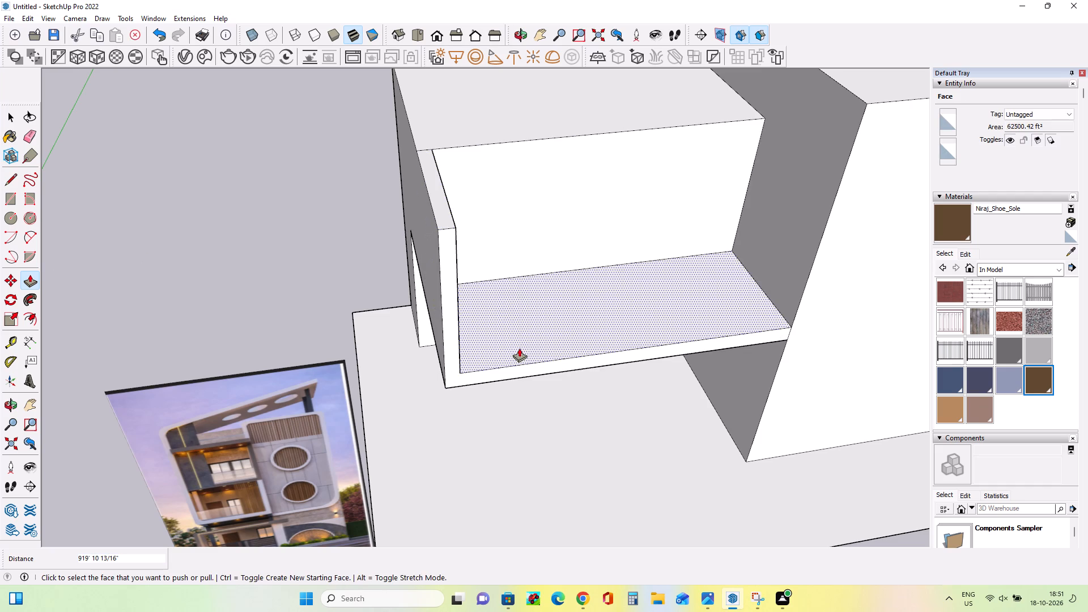
# Examine the balcony's side wall, slab and tall block from several angles against the elevation image.
pyautogui.moveTo(519, 348); pyautogui.dragTo(515, 286, button='middle')
pyautogui.moveTo(534, 346); pyautogui.dragTo(524, 354, button='middle')
pyautogui.scroll(-1, 525, 353)
pyautogui.moveTo(515, 378); pyautogui.dragTo(539, 250, button='middle')
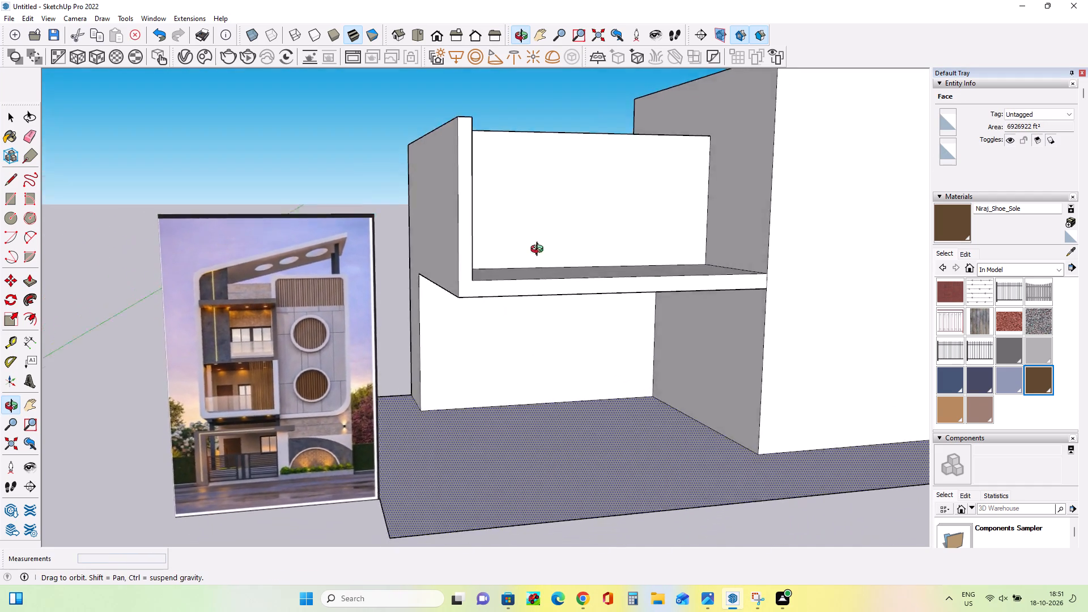
pyautogui.moveTo(539, 250); pyautogui.dragTo(535, 245, button='middle')
pyautogui.middleClick(534, 244)
pyautogui.moveTo(526, 243); pyautogui.dragTo(518, 244, button='middle')
pyautogui.moveTo(518, 245); pyautogui.dragTo(508, 263, button='middle')
pyautogui.scroll(-6, 500, 274)
pyautogui.moveTo(598, 334); pyautogui.dragTo(583, 368, button='middle')
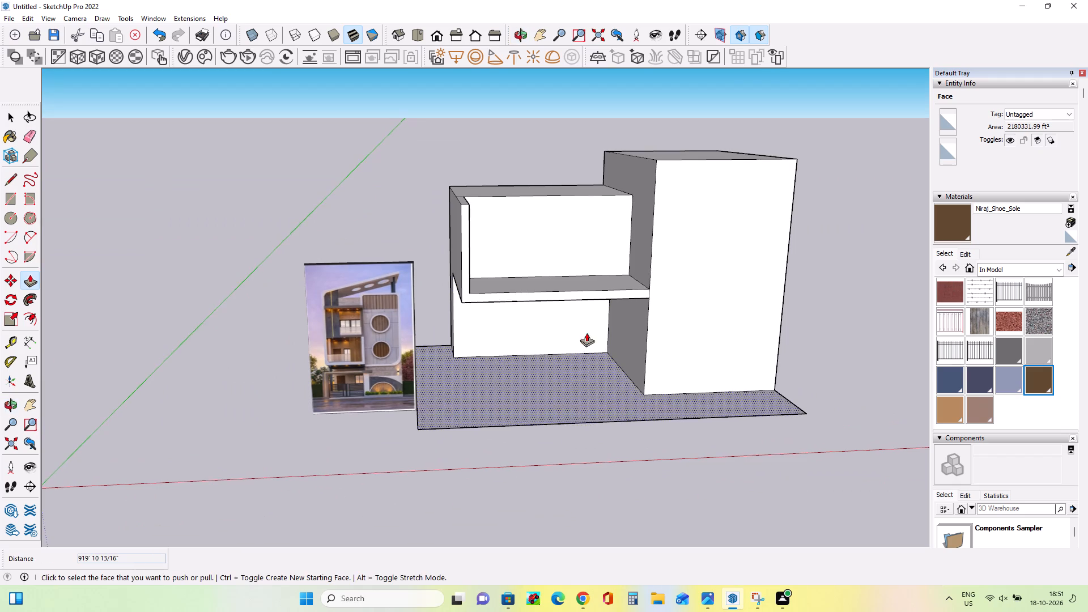
pyautogui.scroll(3, 585, 215)
pyautogui.moveTo(585, 215); pyautogui.dragTo(585, 255, button='middle')
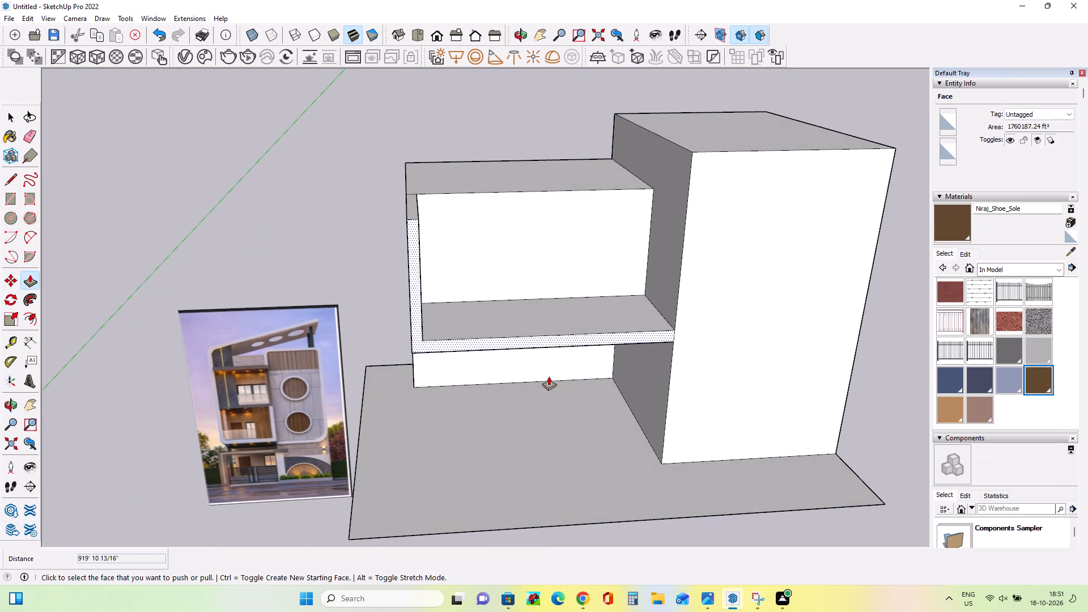
pyautogui.moveTo(699, 372); pyautogui.dragTo(671, 368, button='middle')
pyautogui.moveTo(666, 339); pyautogui.dragTo(672, 346, button='middle')
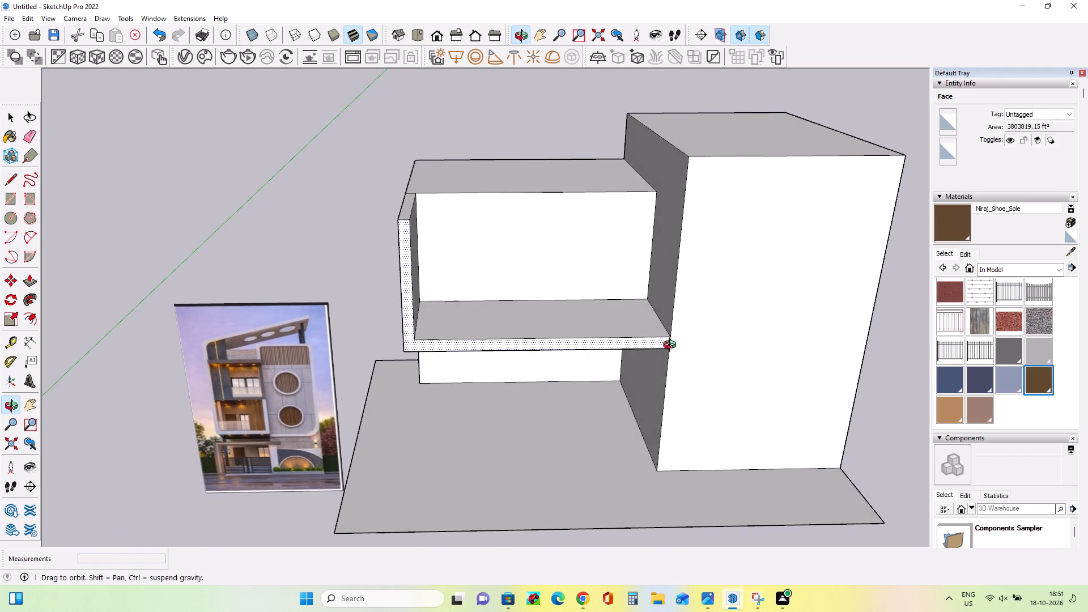
pyautogui.moveTo(672, 346); pyautogui.dragTo(673, 346, button='middle')
pyautogui.scroll(2, 637, 295)
pyautogui.moveTo(653, 316); pyautogui.dragTo(658, 325, button='middle')
pyautogui.scroll(1, 658, 313)
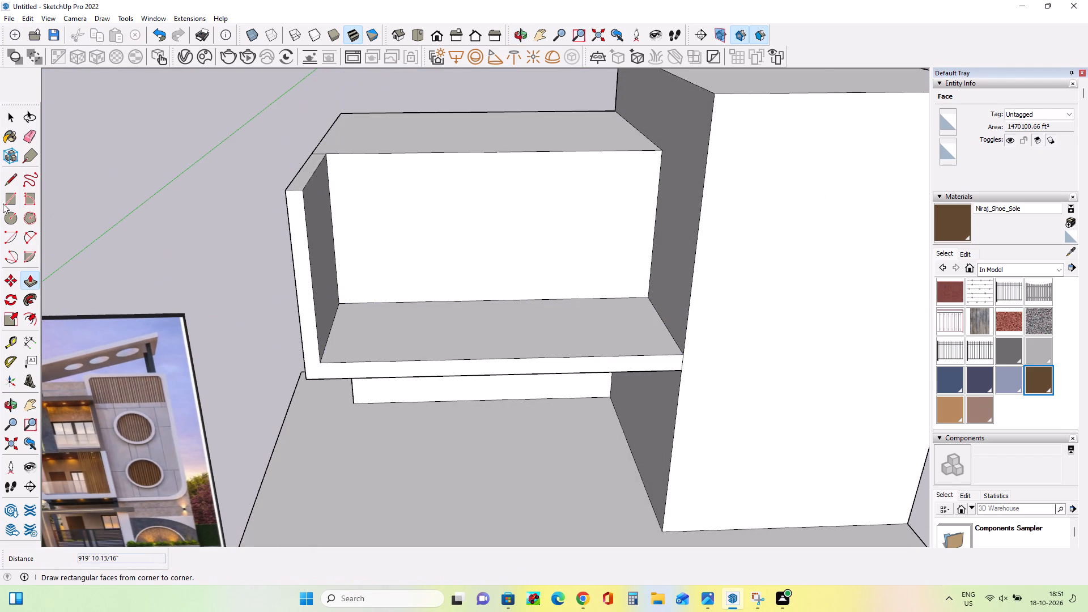
# Draw a narrow rectangle about 768' by 80' on the balcony slab along the tall block, from the upper block to the front edge.
pyautogui.click(7, 197)
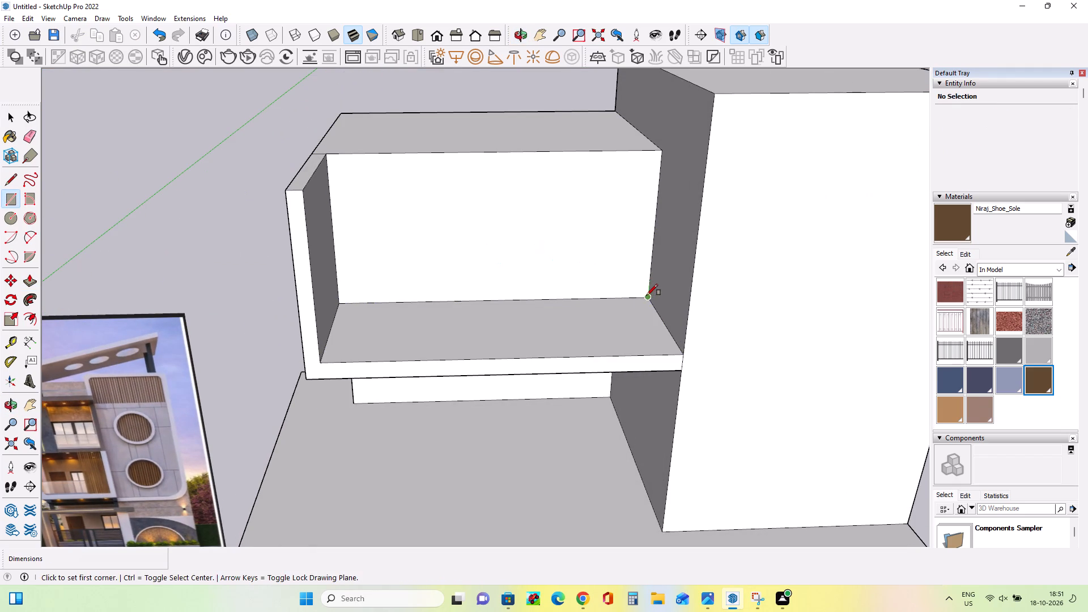
pyautogui.click(647, 295)
pyautogui.click(669, 358)
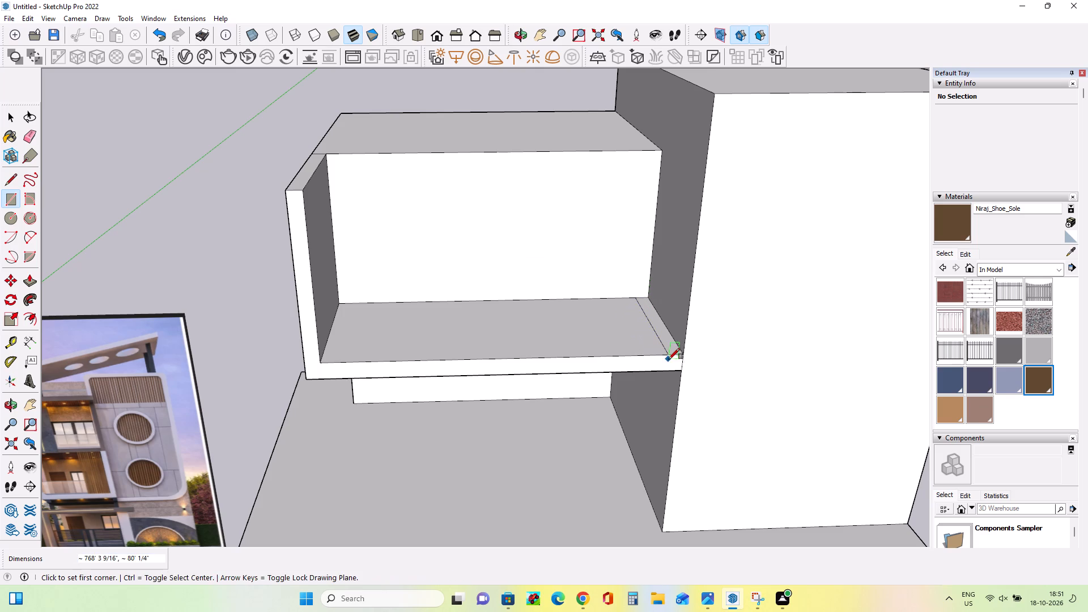
# Push/Pull the strip beside the tall block up about 920' as a second balcony side wall level with the upper block's top.
pyautogui.moveTo(586, 389); pyautogui.dragTo(595, 395, button='middle')
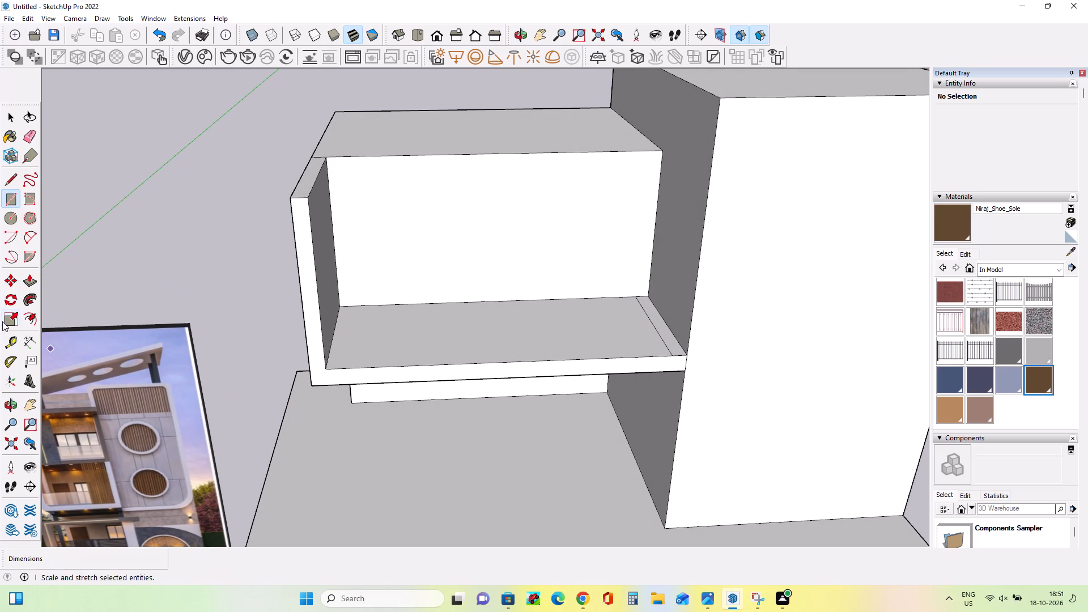
pyautogui.click(31, 277)
pyautogui.click(677, 352)
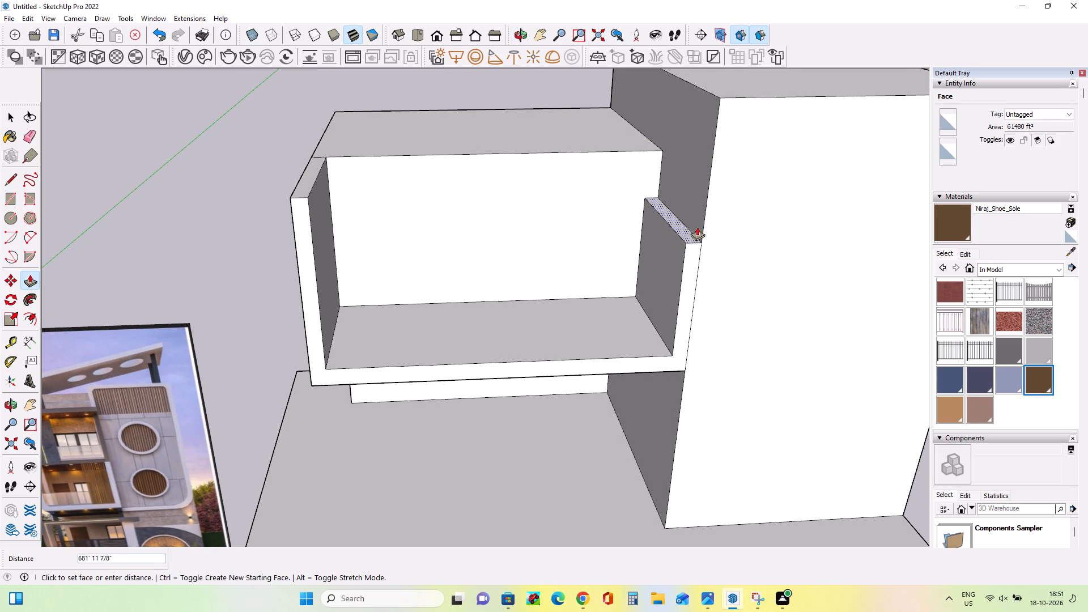
pyautogui.click(592, 157)
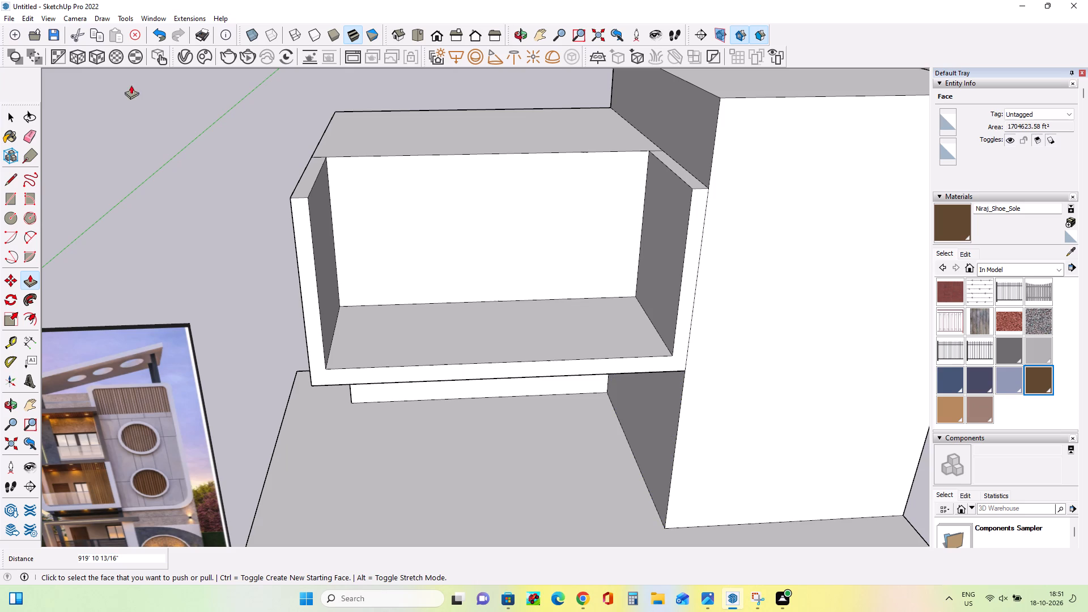
# Examine the balcony with its two side walls from several angles and compare it with the elevation image's framed balconies.
pyautogui.moveTo(602, 304); pyautogui.dragTo(618, 314, button='middle')
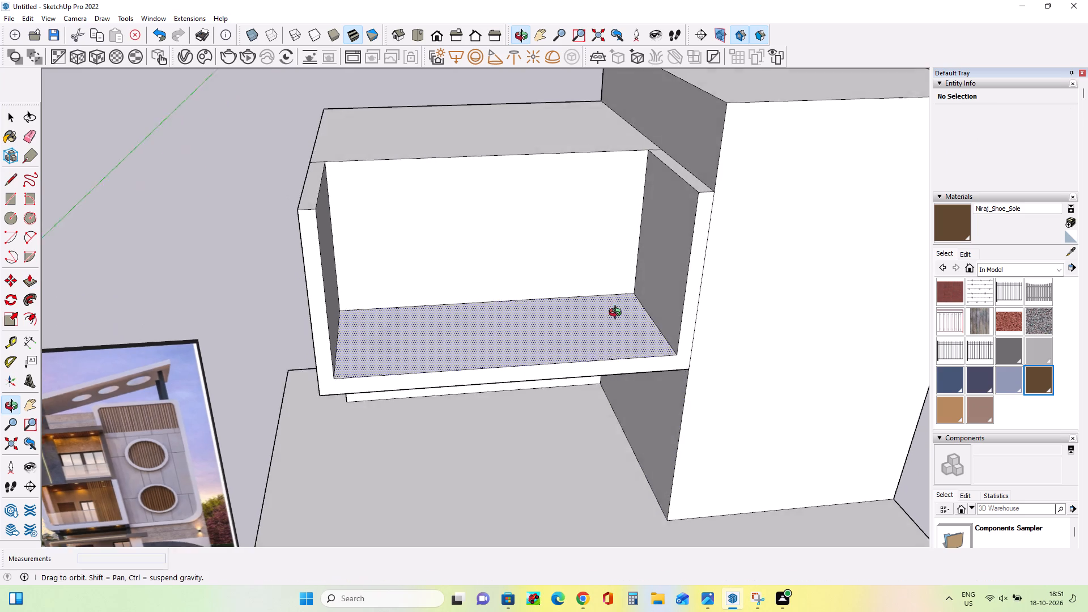
pyautogui.moveTo(618, 314); pyautogui.dragTo(627, 288, button='middle')
pyautogui.scroll(-3, 620, 297)
pyautogui.moveTo(620, 297); pyautogui.dragTo(628, 275, button='middle')
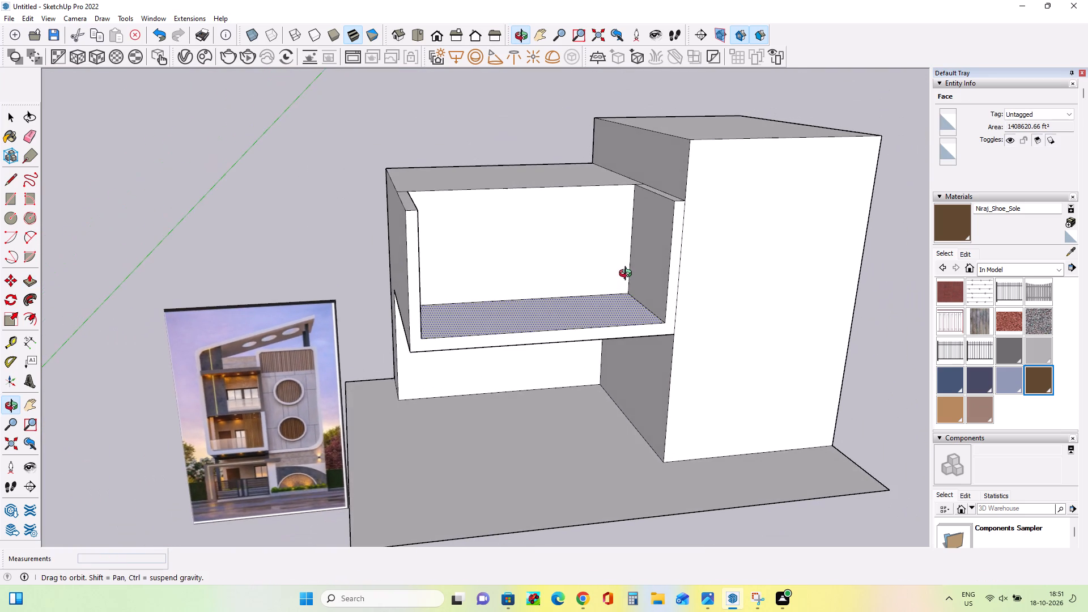
pyautogui.moveTo(628, 275); pyautogui.dragTo(628, 270, button='middle')
pyautogui.scroll(-1, 611, 239)
pyautogui.moveTo(533, 222); pyautogui.dragTo(542, 231, button='middle')
pyautogui.scroll(3, 515, 197)
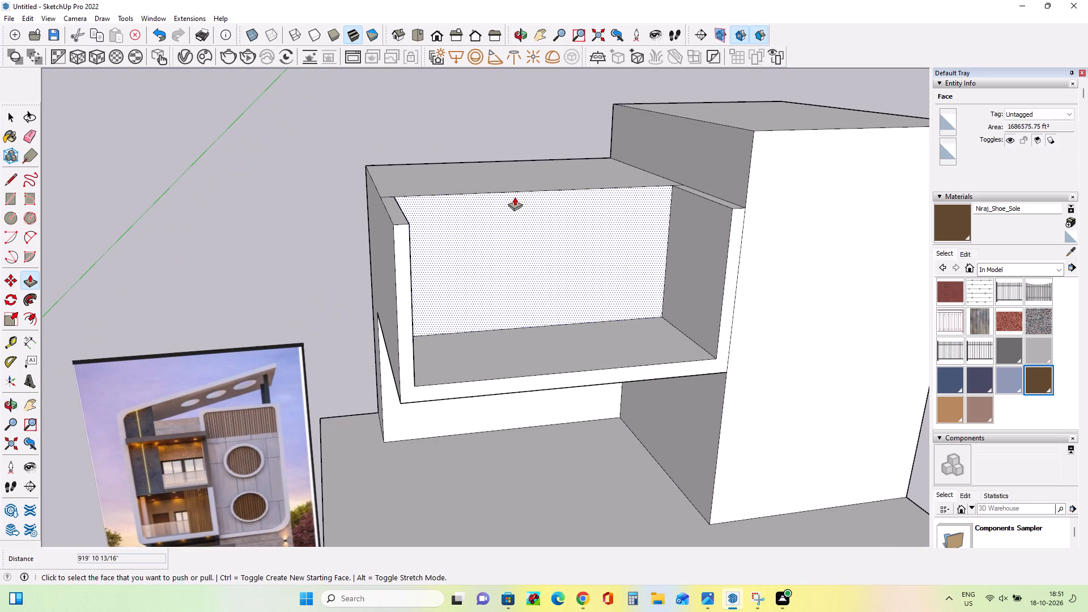
pyautogui.scroll(6, 160, 514)
pyautogui.moveTo(190, 458); pyautogui.dragTo(210, 414, button='middle')
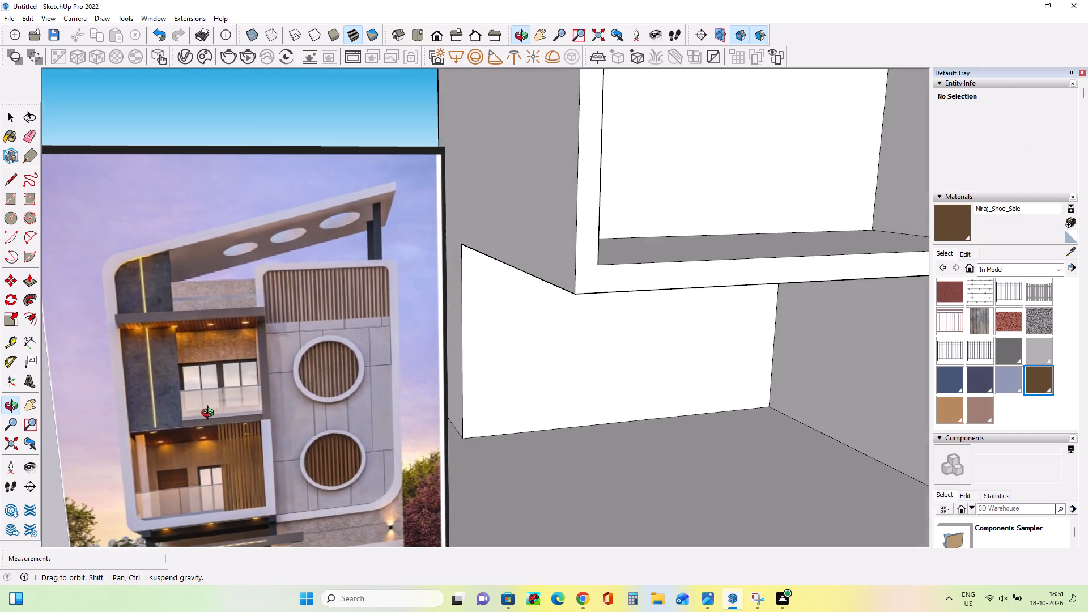
pyautogui.moveTo(210, 414); pyautogui.dragTo(194, 426, button='middle')
pyautogui.scroll(-8, 194, 426)
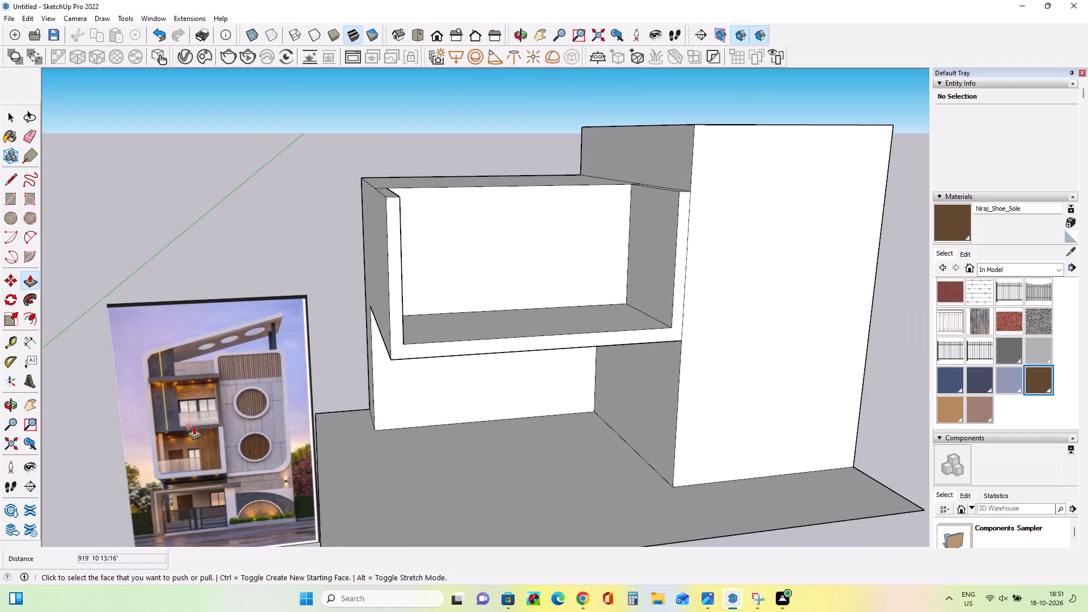
pyautogui.moveTo(351, 419); pyautogui.dragTo(356, 433, button='middle')
pyautogui.scroll(9, 132, 467)
pyautogui.scroll(-1, 161, 497)
pyautogui.scroll(4, 161, 497)
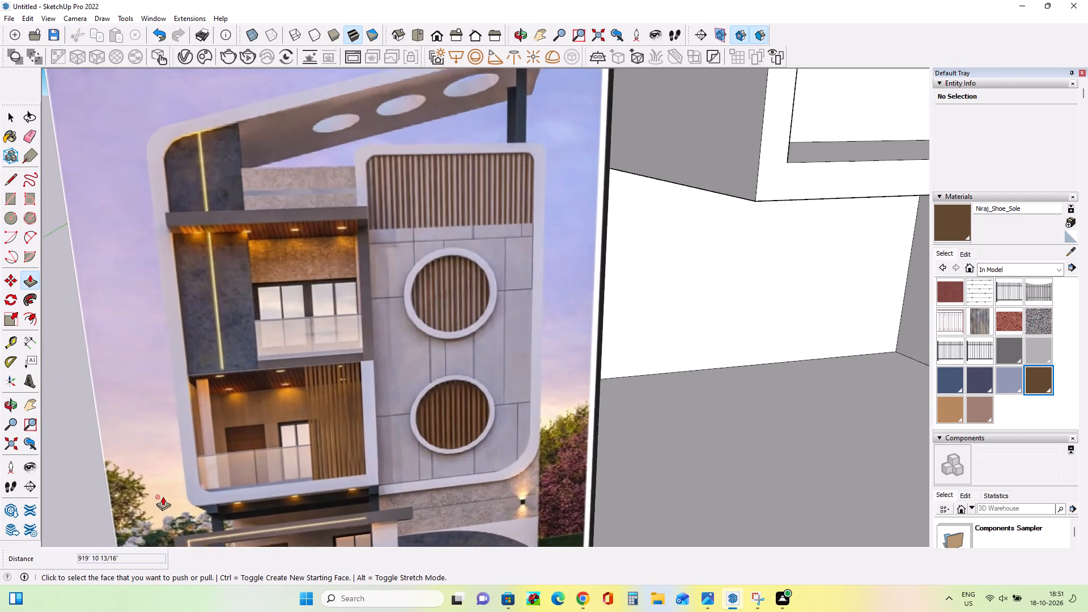
pyautogui.scroll(1, 163, 496)
pyautogui.scroll(-12, 163, 496)
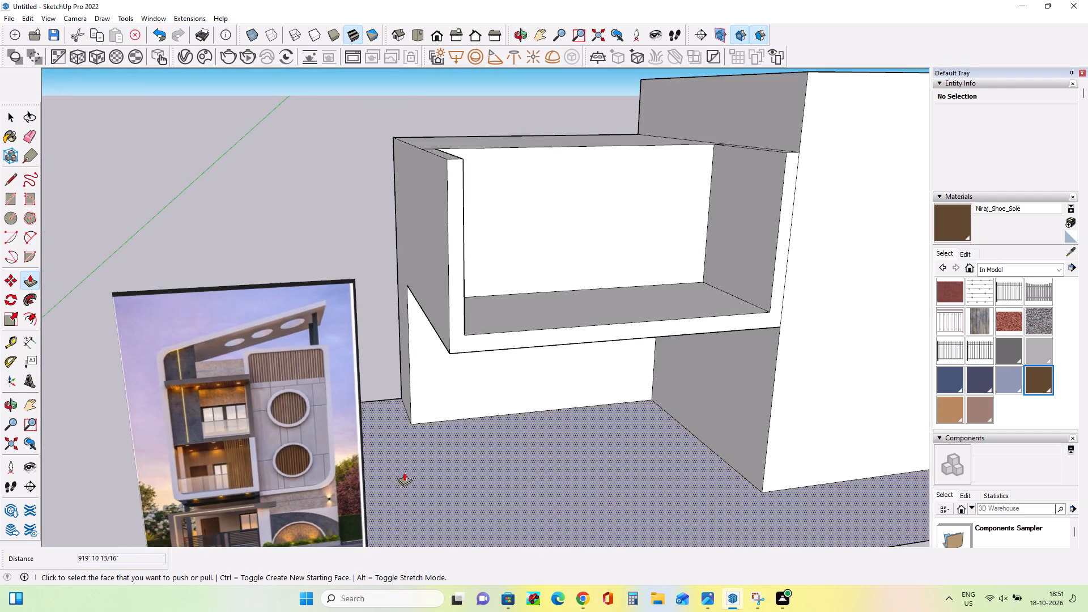
pyautogui.moveTo(404, 472); pyautogui.dragTo(388, 536, button='middle')
pyautogui.moveTo(461, 278); pyautogui.dragTo(468, 314, button='middle')
pyautogui.scroll(-6, 469, 315)
pyautogui.moveTo(467, 351); pyautogui.dragTo(454, 271, button='middle')
pyautogui.scroll(2, 456, 223)
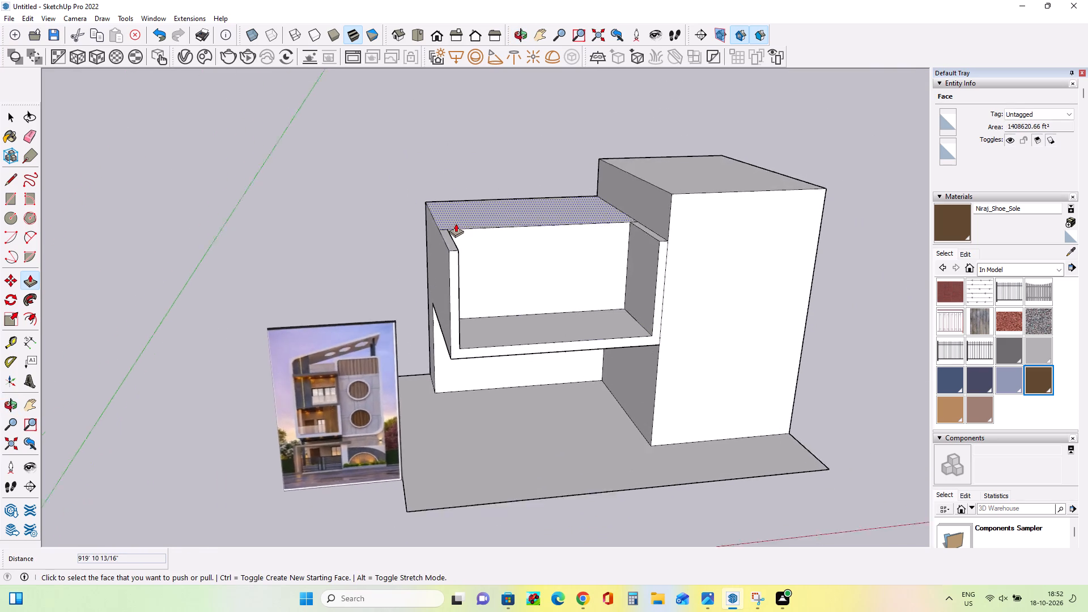
# Draw a narrow rectangle about 1320' by 81' on the upper block's roof, continuing the outer side wall to the back edge.
pyautogui.scroll(3, 456, 223)
pyautogui.moveTo(487, 248); pyautogui.dragTo(471, 266, button='middle')
pyautogui.click(14, 194)
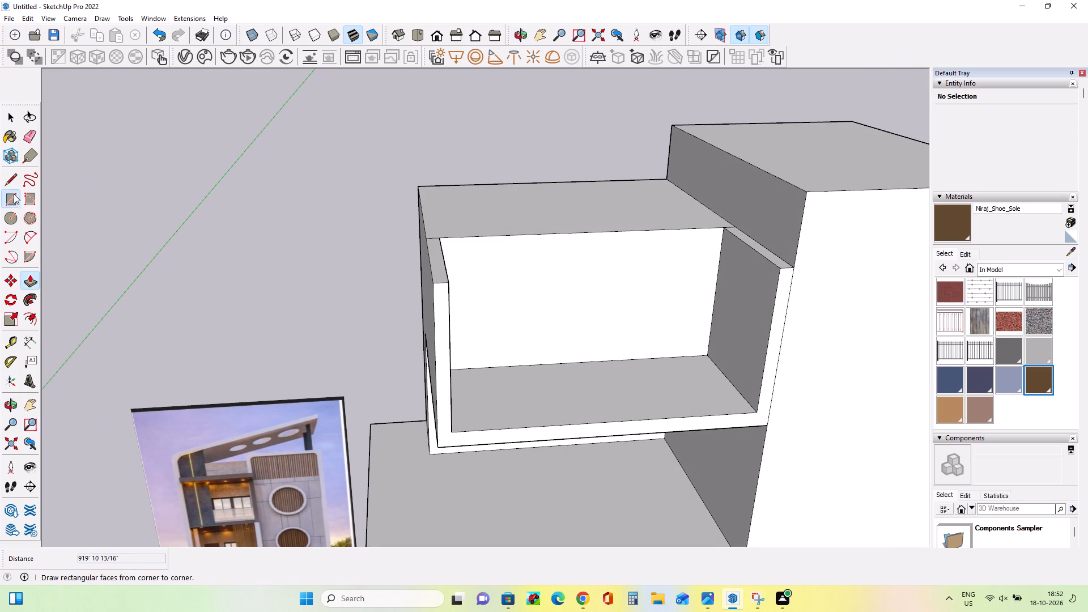
pyautogui.click(443, 237)
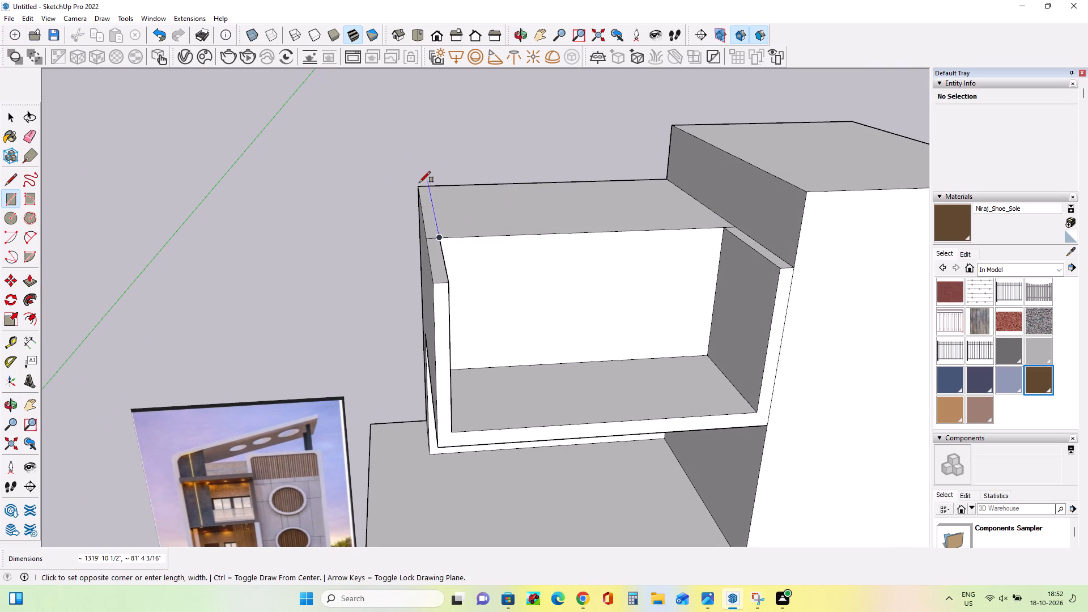
pyautogui.click(419, 188)
pyautogui.moveTo(488, 268); pyautogui.dragTo(467, 289, button='middle')
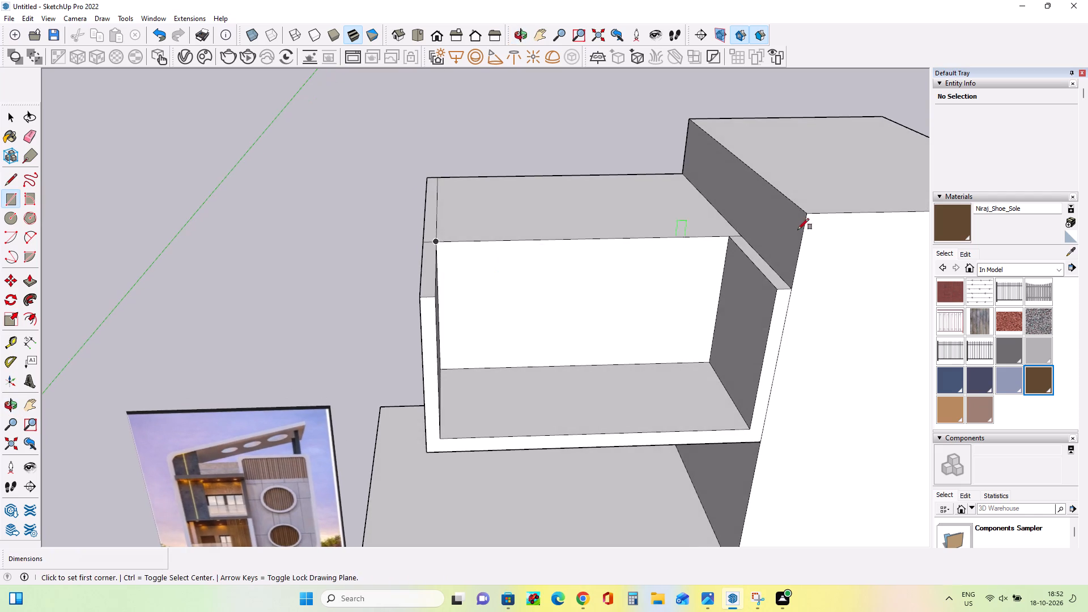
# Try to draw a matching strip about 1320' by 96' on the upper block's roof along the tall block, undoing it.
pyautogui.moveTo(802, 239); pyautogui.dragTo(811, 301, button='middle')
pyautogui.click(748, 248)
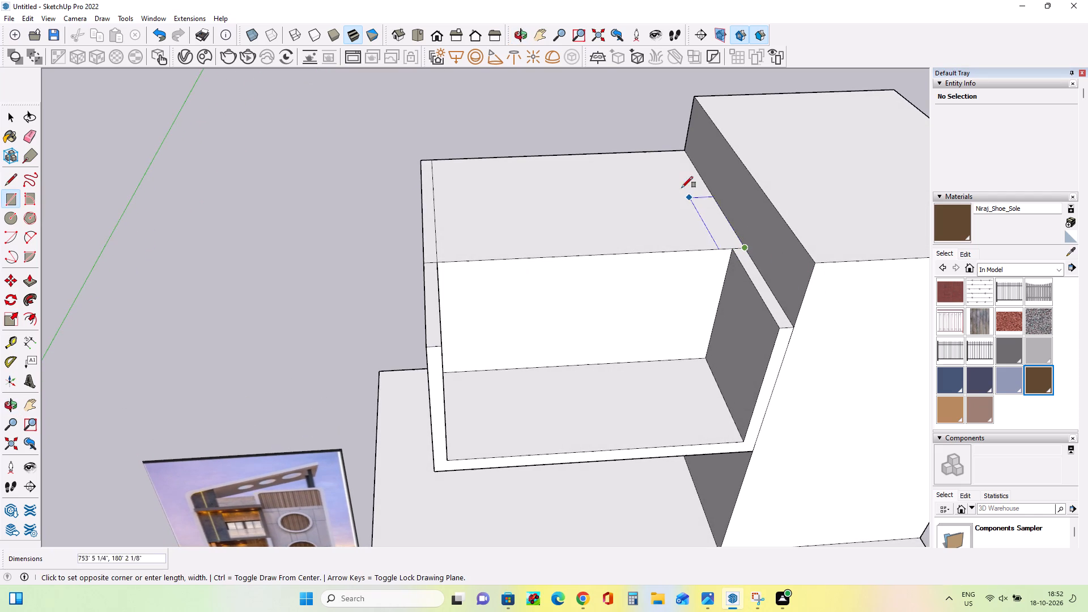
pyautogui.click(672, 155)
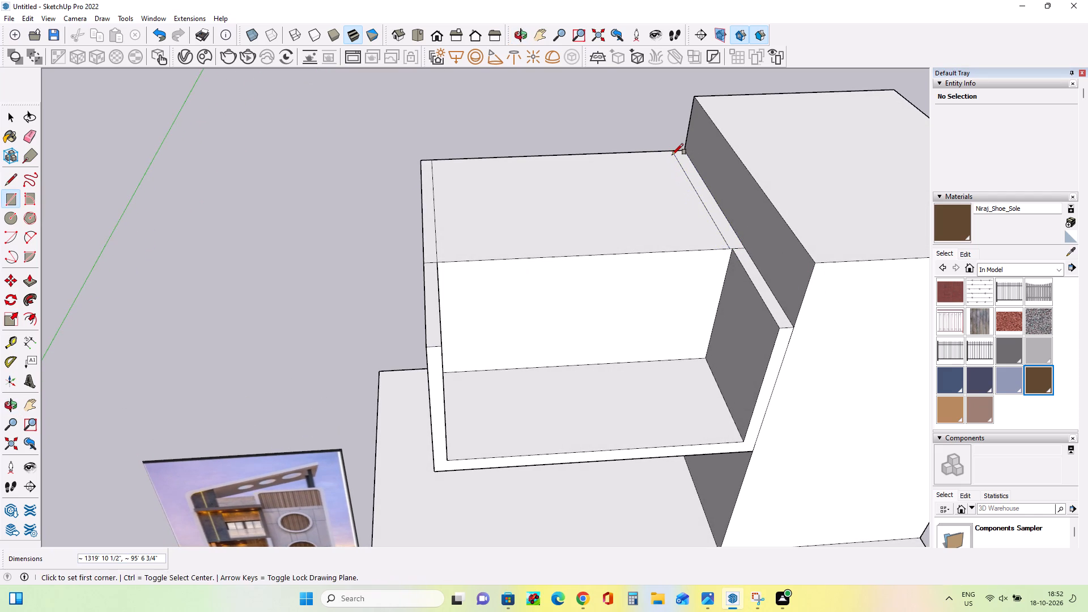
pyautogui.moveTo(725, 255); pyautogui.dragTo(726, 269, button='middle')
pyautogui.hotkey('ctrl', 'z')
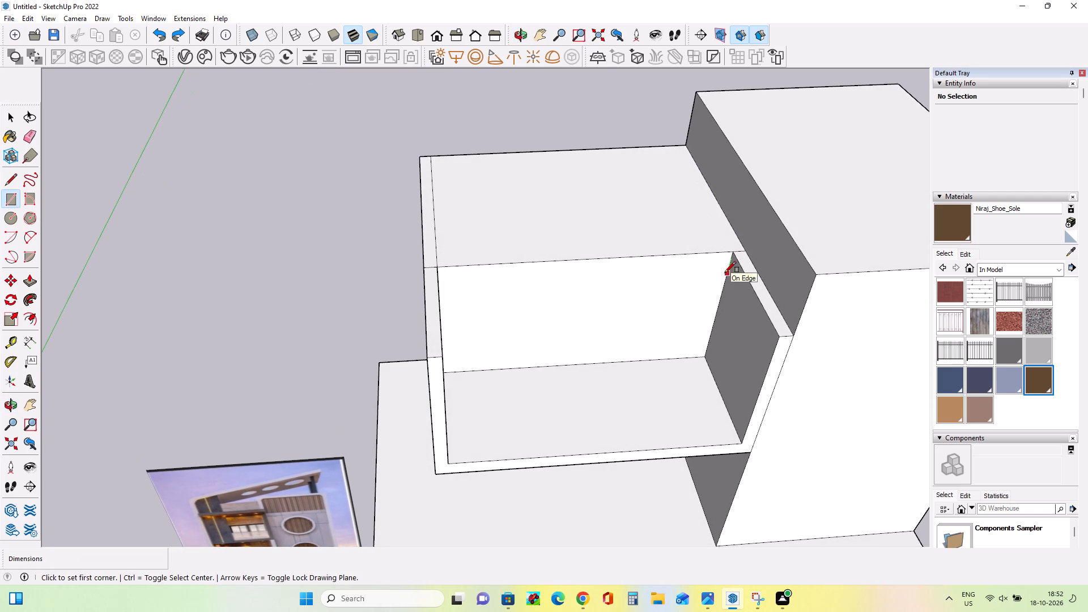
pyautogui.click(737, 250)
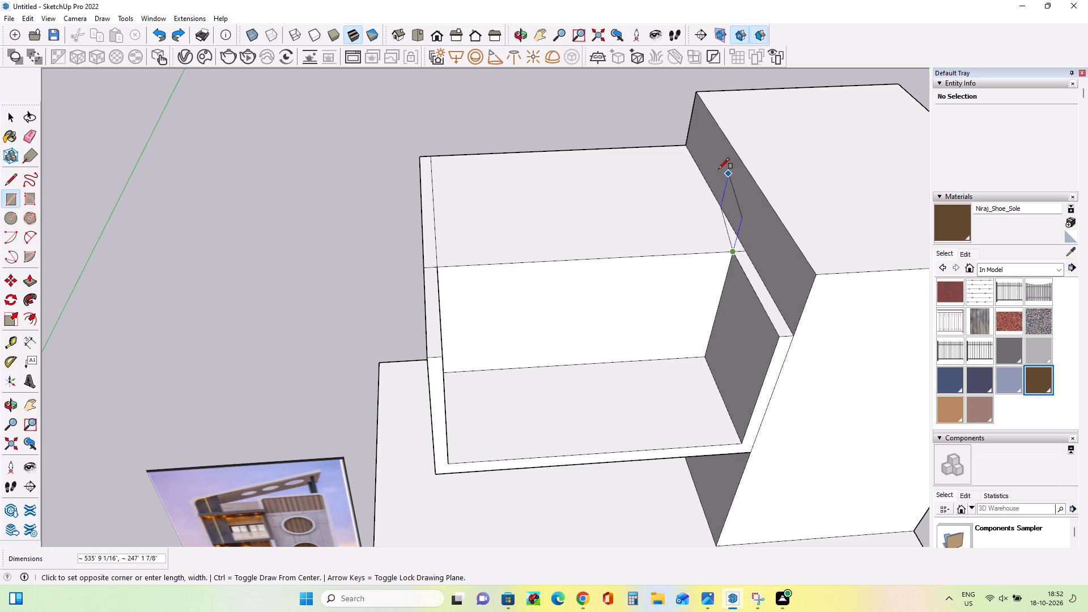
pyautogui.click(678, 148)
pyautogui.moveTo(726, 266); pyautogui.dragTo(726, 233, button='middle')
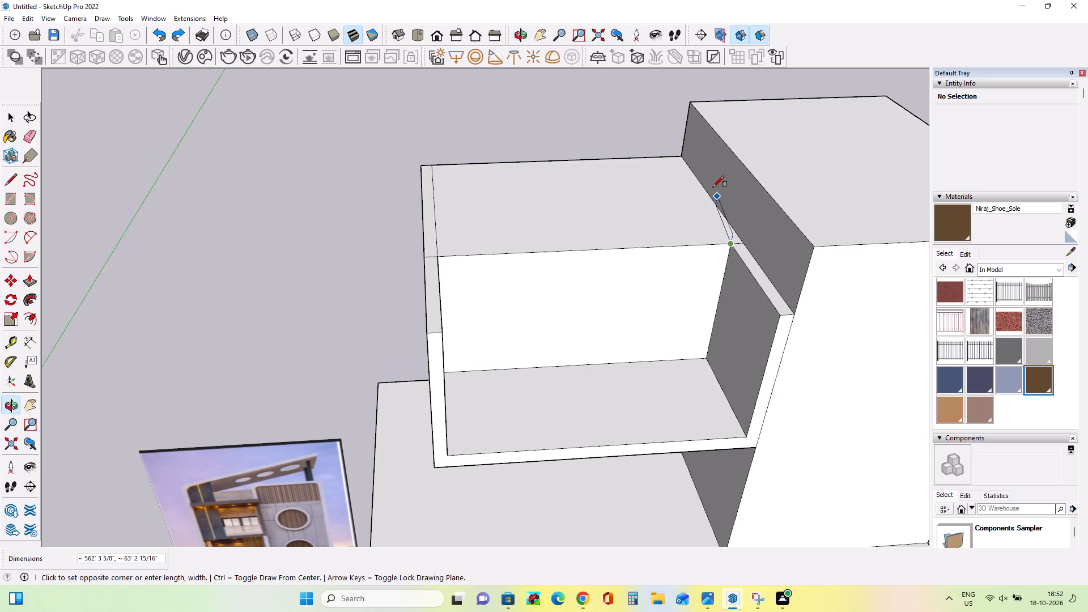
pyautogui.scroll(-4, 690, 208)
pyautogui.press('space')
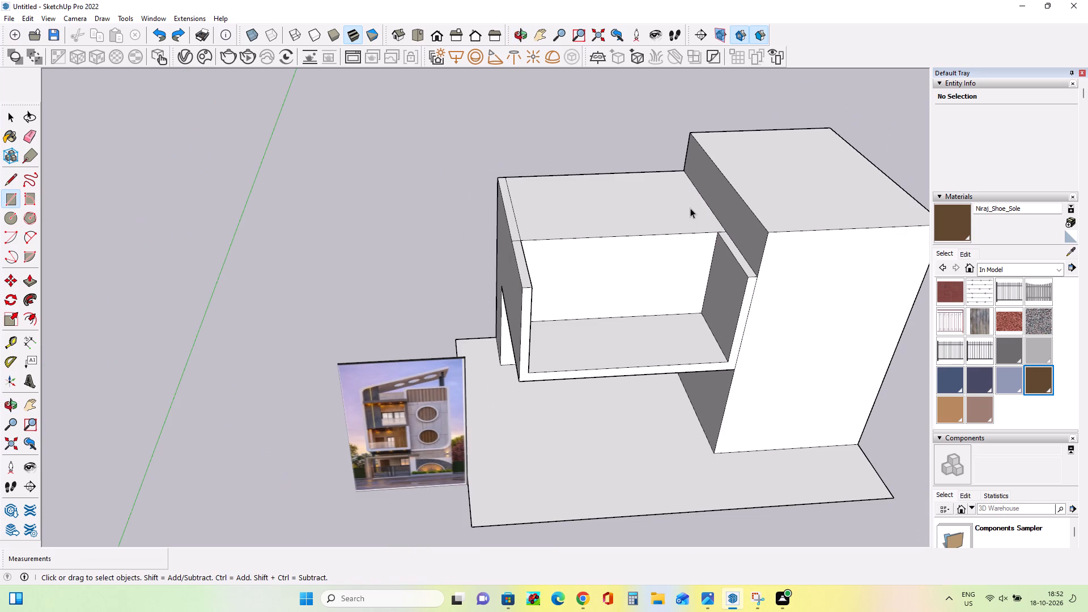
# Erase the edge between the outer roof strip and the balcony side wall's top so they form one long face.
pyautogui.moveTo(567, 226); pyautogui.dragTo(530, 256, button='middle')
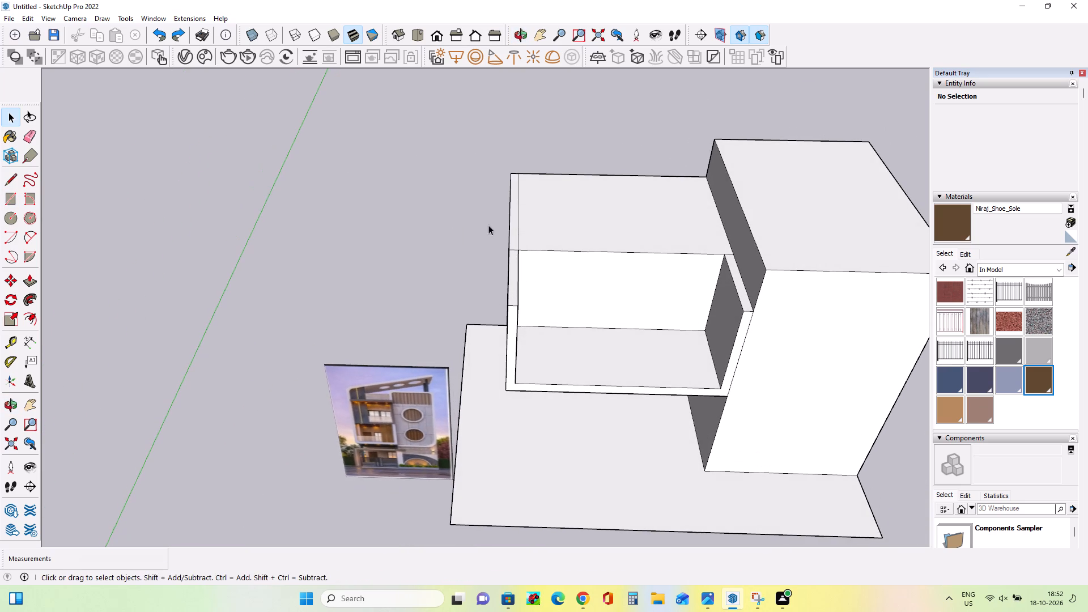
pyautogui.click(31, 133)
pyautogui.scroll(7, 482, 245)
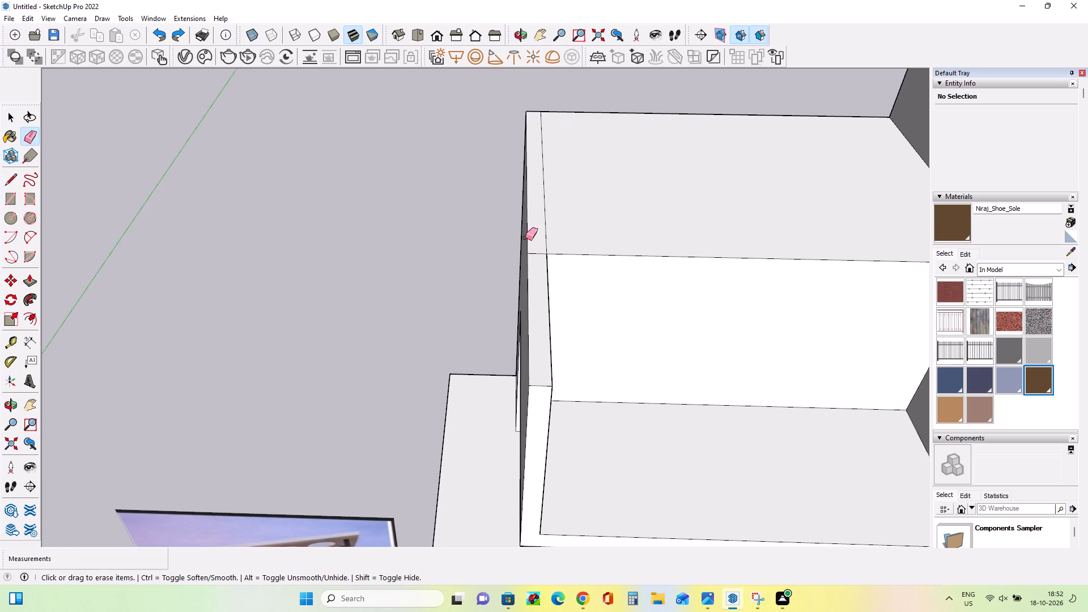
pyautogui.moveTo(535, 252); pyautogui.dragTo(537, 260)
pyautogui.scroll(-7, 431, 269)
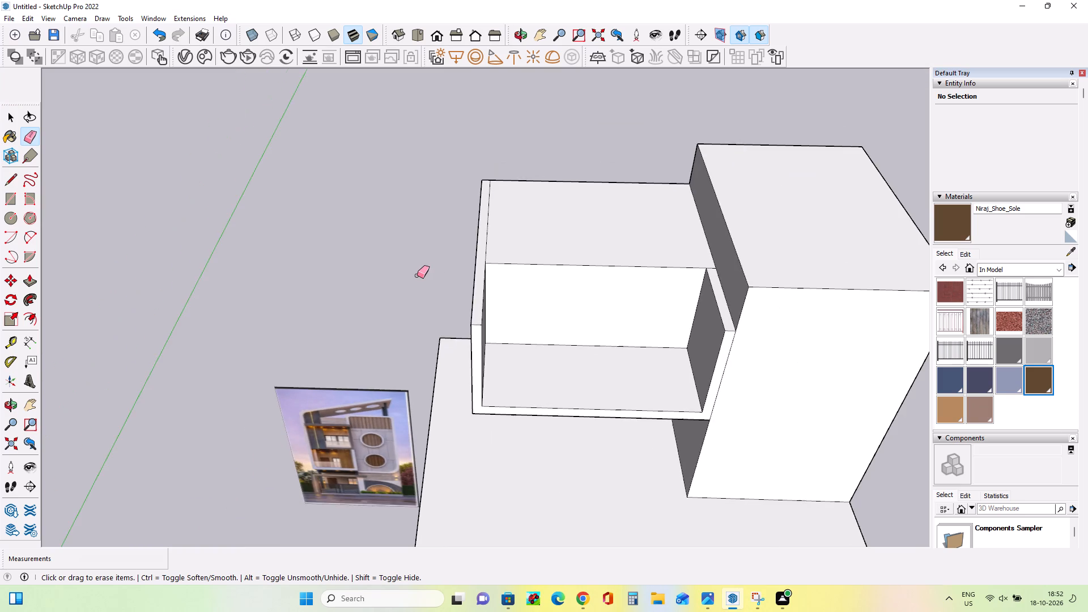
# Push/Pull the merged outer strip up about 753' as a tall side wall rising above the upper block's roof.
pyautogui.moveTo(417, 276); pyautogui.dragTo(458, 268, button='middle')
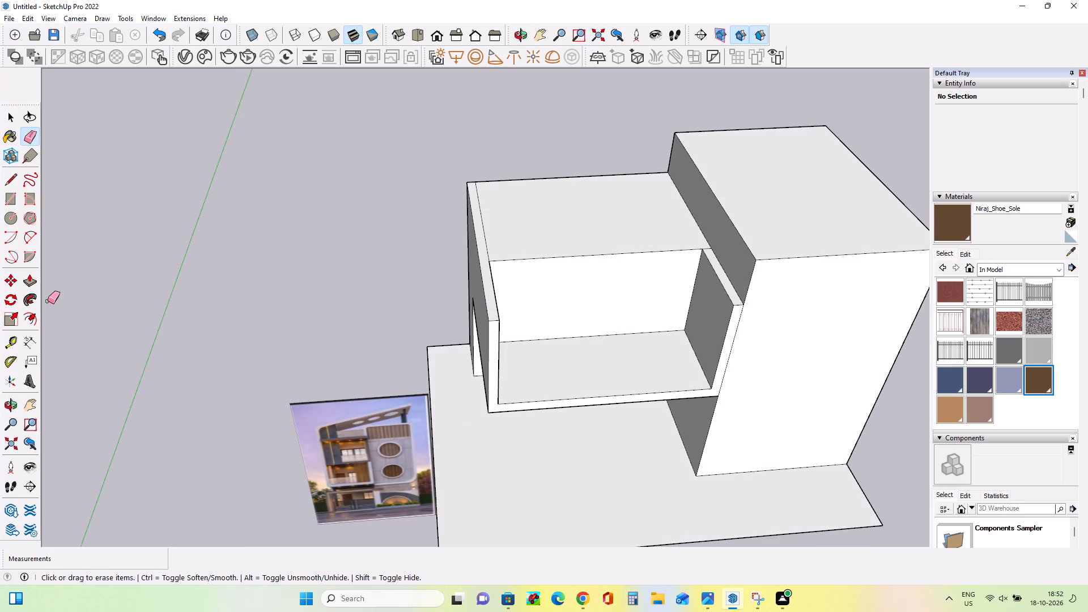
pyautogui.click(29, 286)
pyautogui.click(484, 270)
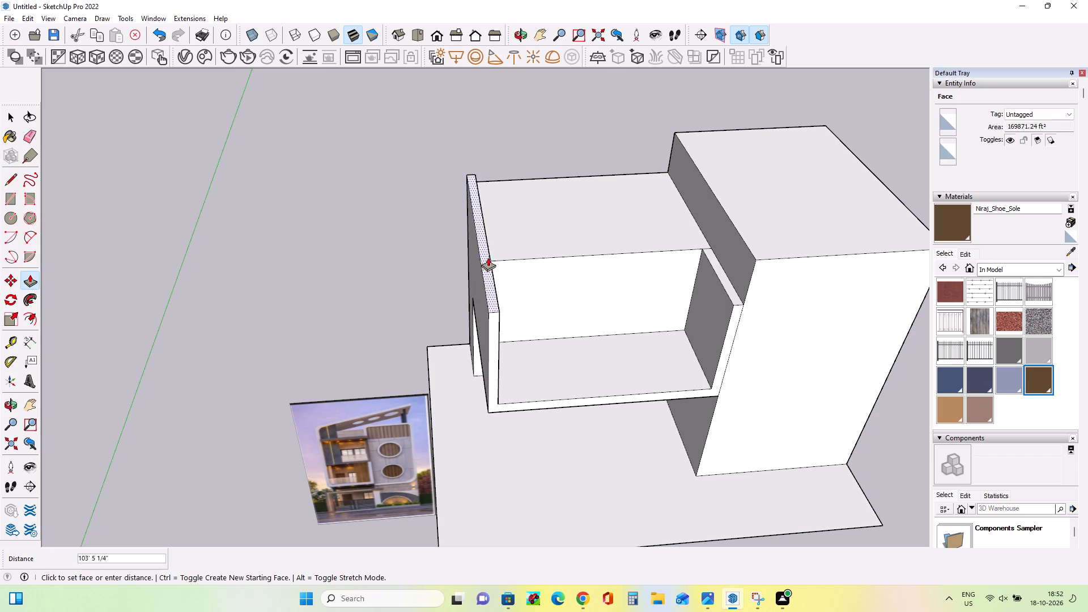
pyautogui.click(502, 191)
# Examine the raised outer side wall from several angles and compare it with the frame and sloping roof in the elevation image.
pyautogui.moveTo(561, 312); pyautogui.dragTo(573, 241, button='middle')
pyautogui.scroll(-2, 562, 246)
pyautogui.moveTo(592, 312); pyautogui.dragTo(563, 314, button='middle')
pyautogui.scroll(3, 440, 338)
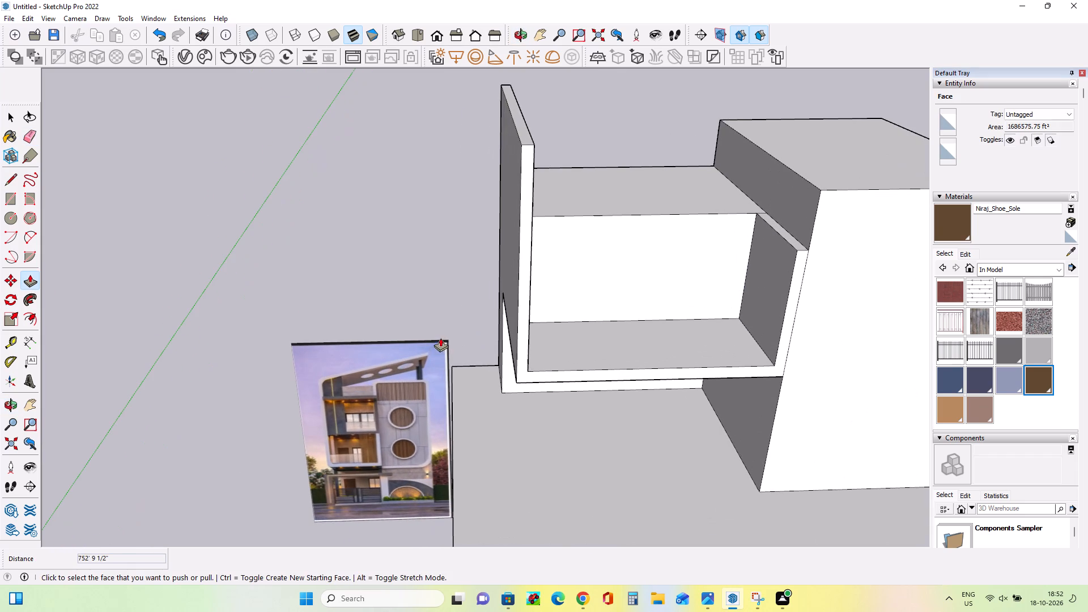
pyautogui.scroll(12, 369, 418)
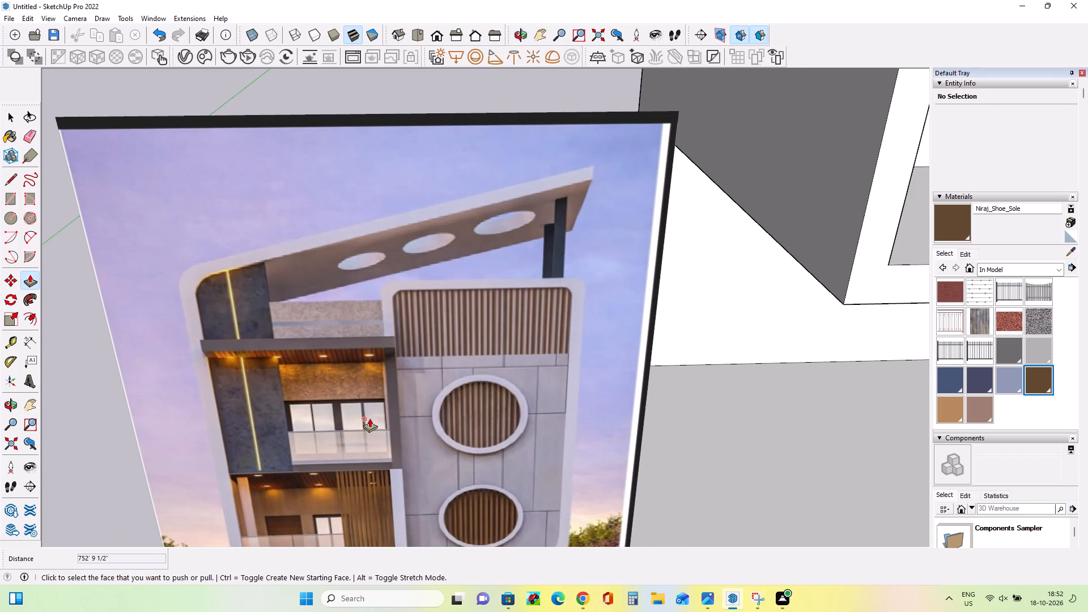
pyautogui.scroll(-13, 369, 418)
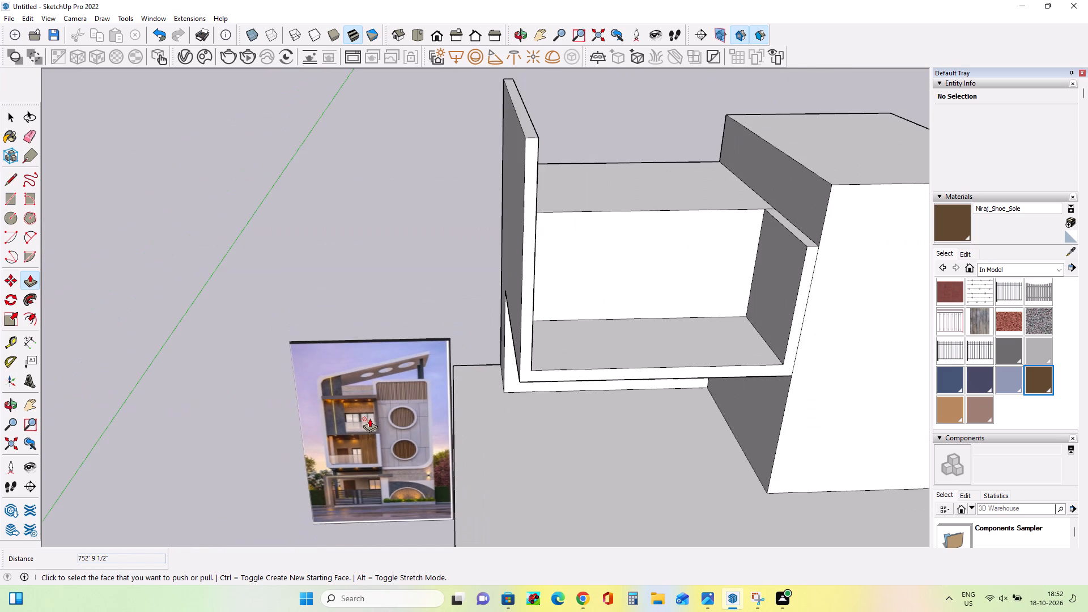
pyautogui.scroll(6, 369, 418)
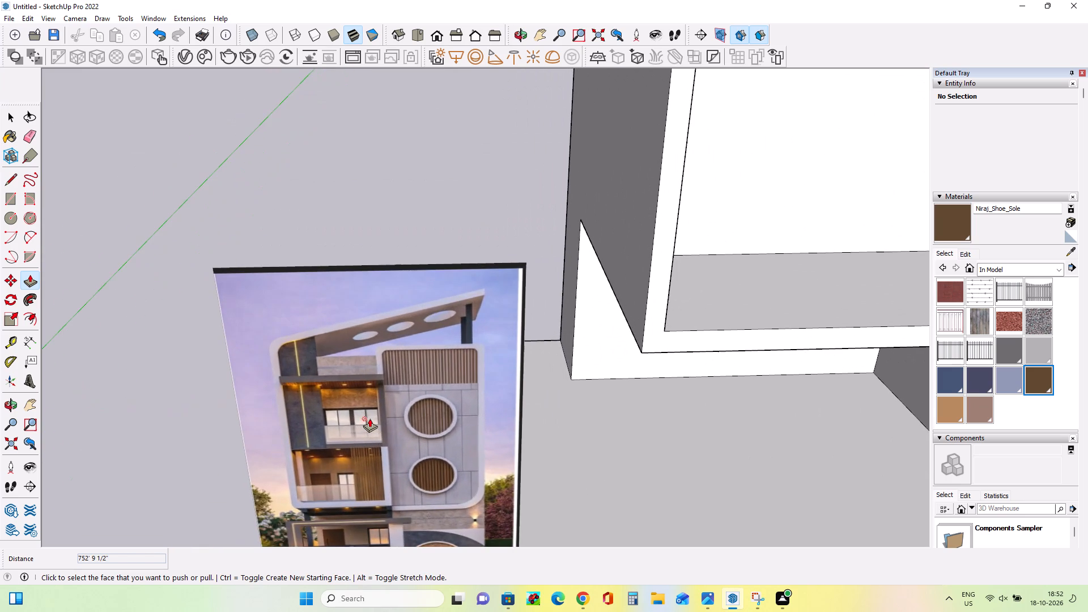
pyautogui.scroll(-11, 369, 418)
pyautogui.moveTo(554, 381); pyautogui.dragTo(529, 393, button='middle')
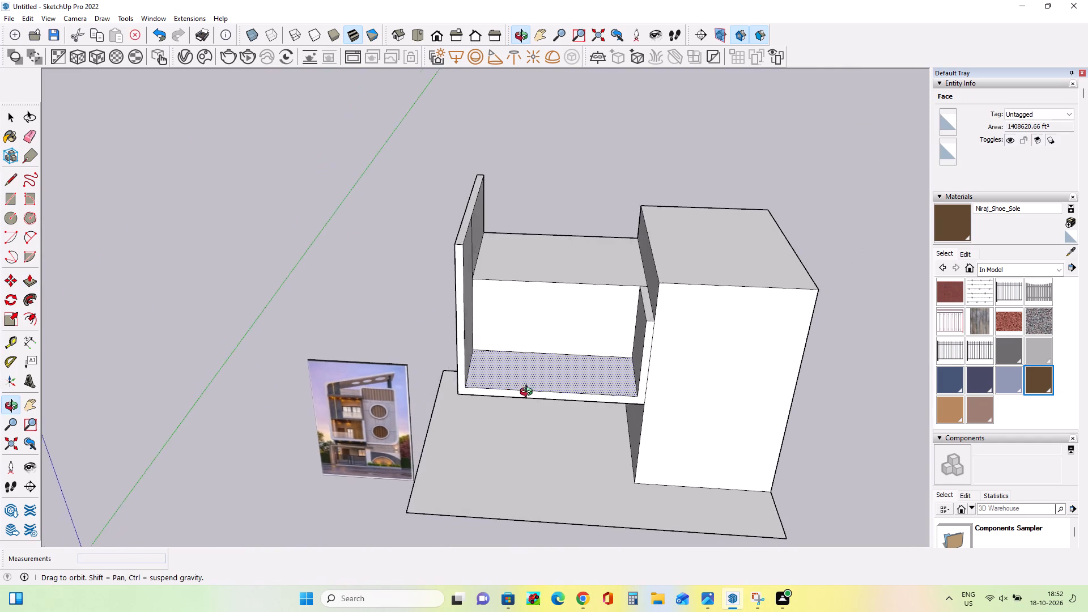
pyautogui.moveTo(529, 393); pyautogui.dragTo(573, 360, button='middle')
pyautogui.moveTo(575, 249); pyautogui.dragTo(577, 264, button='middle')
pyautogui.scroll(3, 555, 301)
pyautogui.scroll(1, 227, 580)
pyautogui.moveTo(230, 533); pyautogui.dragTo(292, 402, button='middle')
pyautogui.scroll(2, 316, 430)
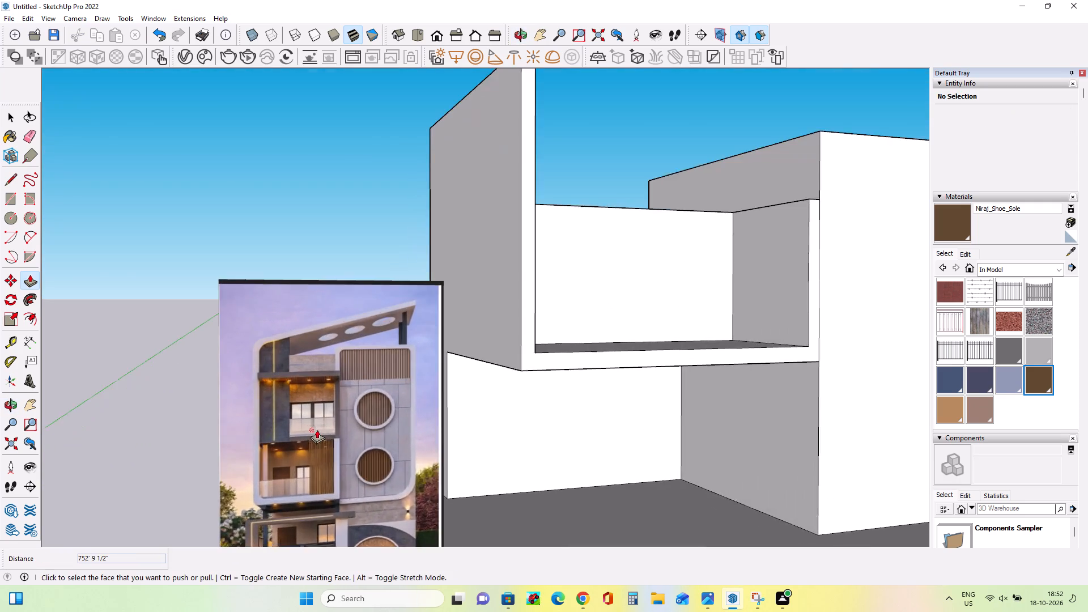
pyautogui.scroll(9, 317, 430)
pyautogui.scroll(-7, 324, 444)
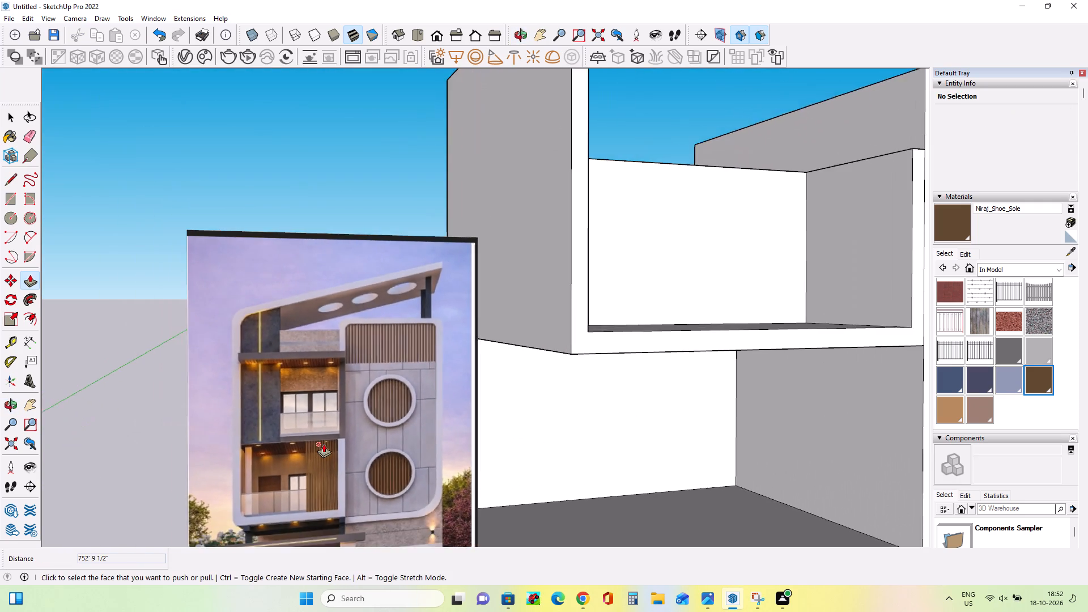
pyautogui.scroll(-10, 324, 444)
pyautogui.moveTo(516, 392); pyautogui.dragTo(381, 449, button='middle')
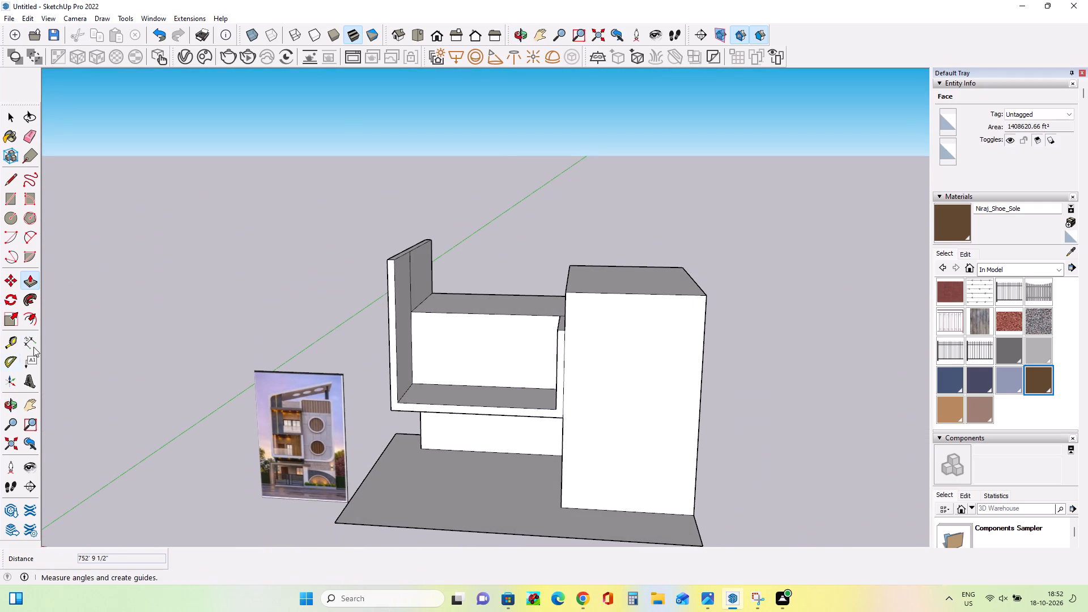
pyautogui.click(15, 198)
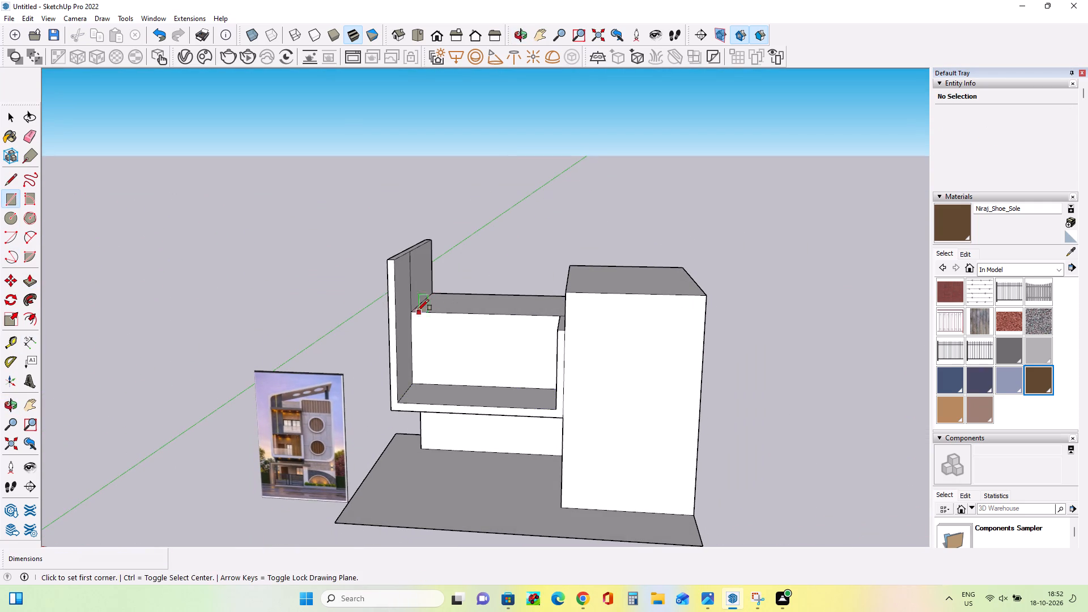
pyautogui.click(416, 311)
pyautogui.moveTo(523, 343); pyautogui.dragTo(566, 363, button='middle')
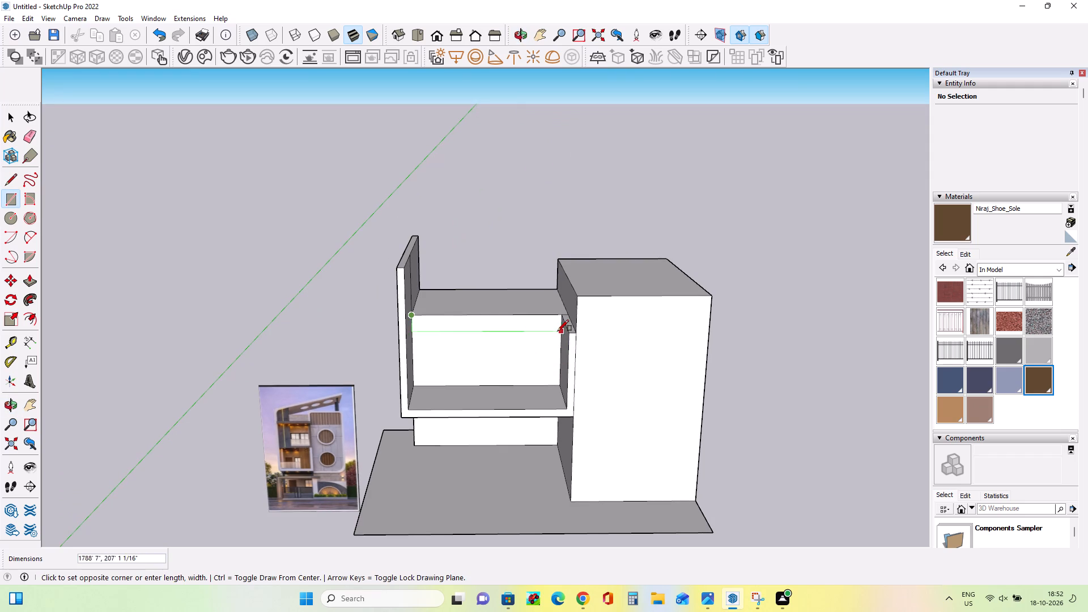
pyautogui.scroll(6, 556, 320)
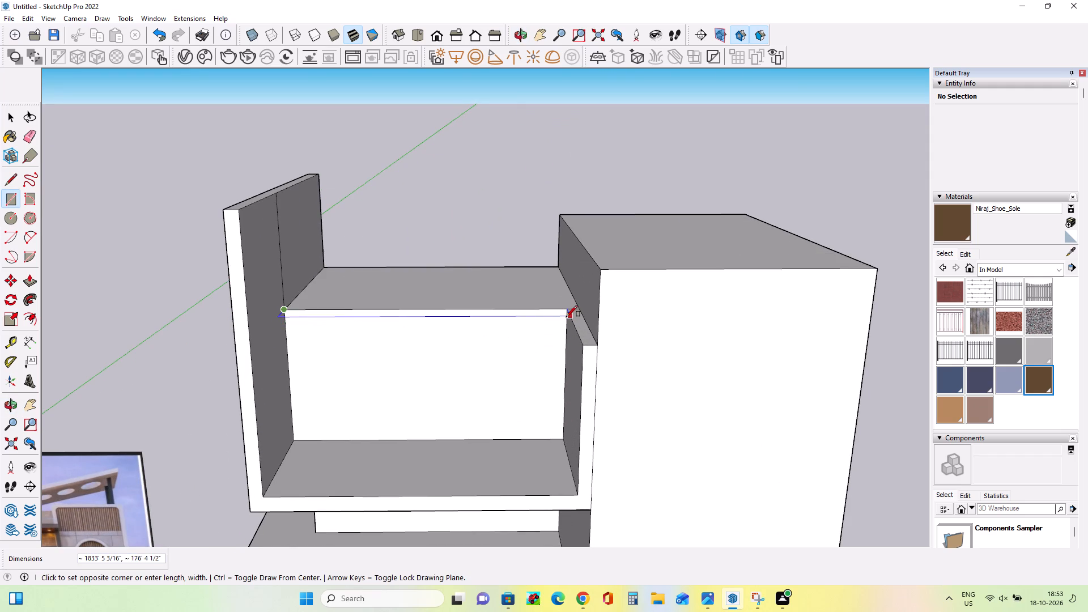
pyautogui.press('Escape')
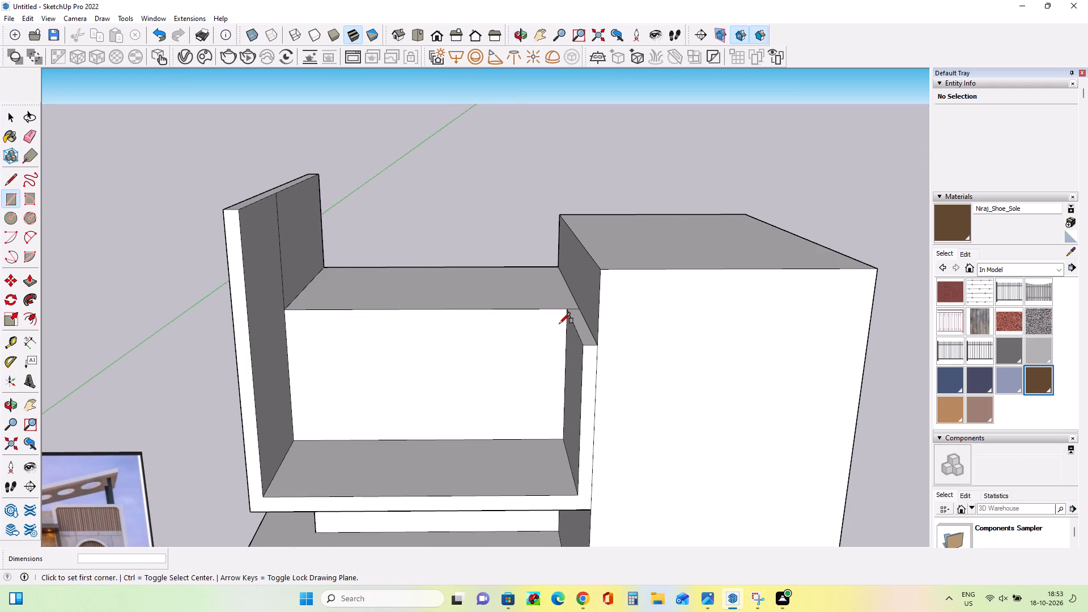
# Push/Pull the upper block's roof up about 66', and raise it about 19' more.
pyautogui.scroll(1, 559, 324)
pyautogui.click(36, 280)
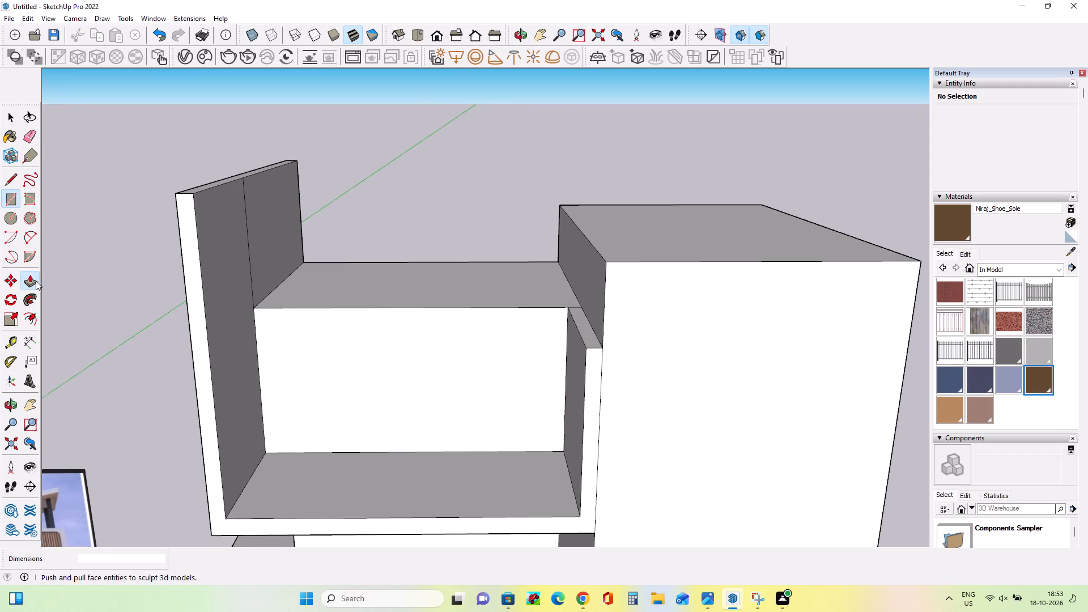
pyautogui.click(363, 301)
pyautogui.click(365, 290)
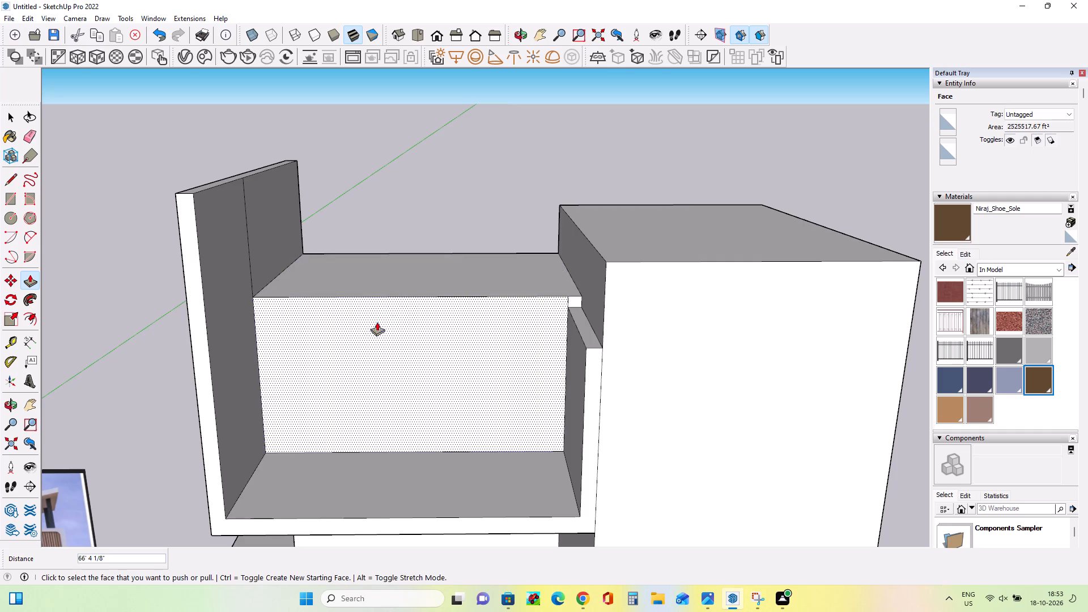
pyautogui.moveTo(377, 322); pyautogui.dragTo(444, 270, button='middle')
pyautogui.moveTo(433, 307); pyautogui.dragTo(433, 324, button='middle')
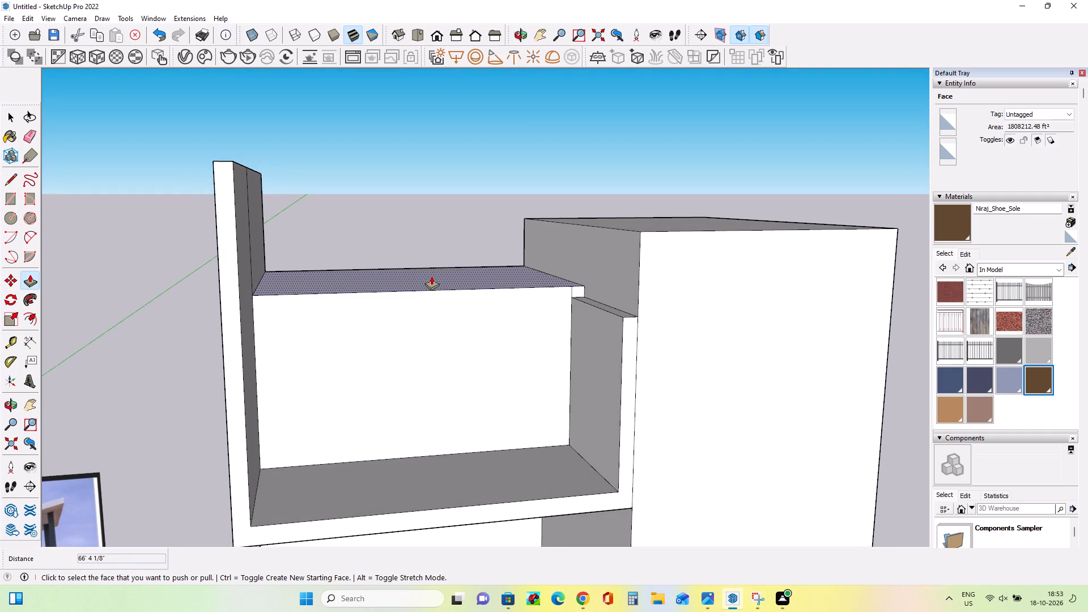
pyautogui.click(431, 277)
pyautogui.click(431, 274)
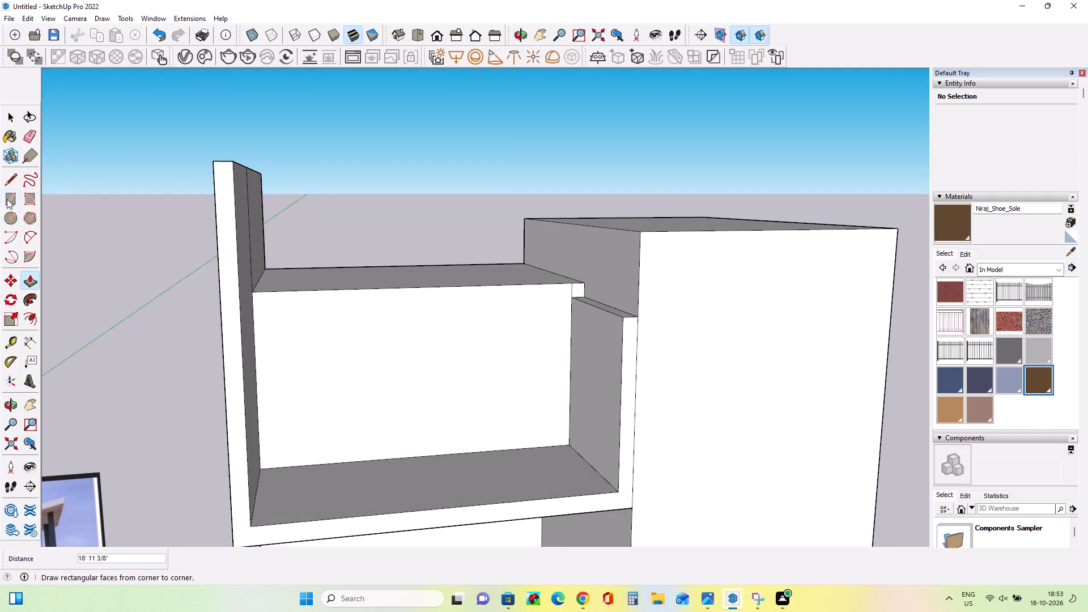
# Draw a strip about 1913' by 85' along the top of the upper block's front wall, between side wall and tall block.
pyautogui.click(7, 199)
pyautogui.moveTo(601, 318); pyautogui.dragTo(585, 390, button='middle')
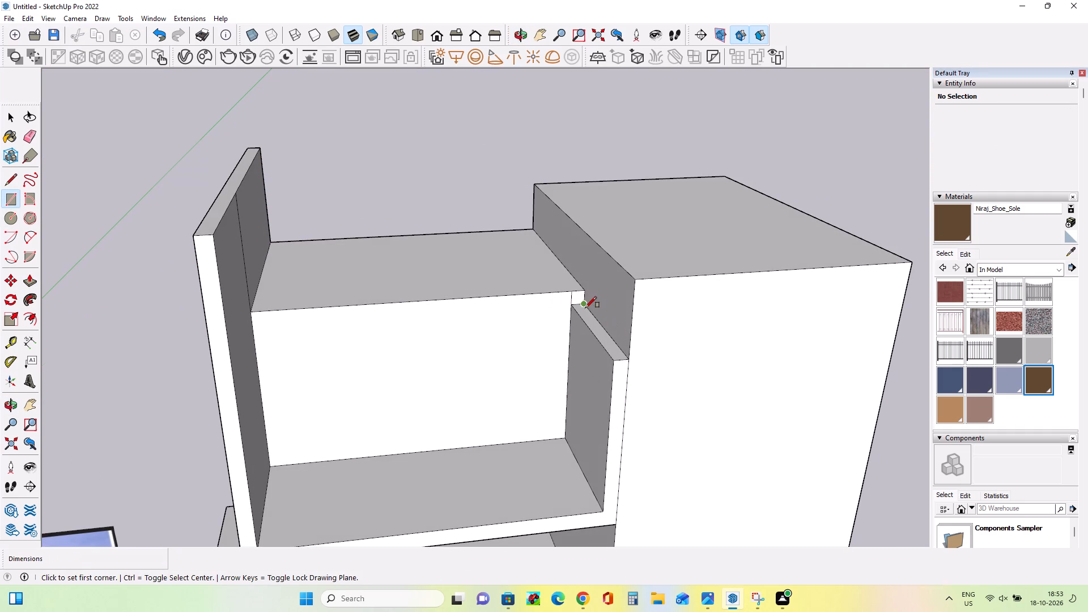
pyautogui.click(585, 308)
pyautogui.click(249, 308)
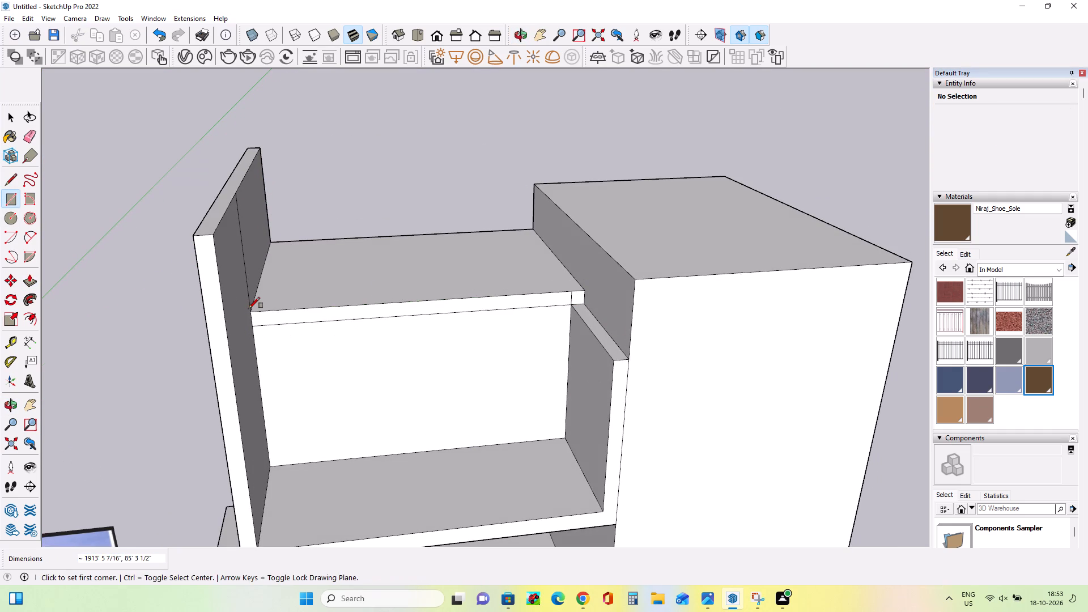
# Push/Pull the front strip outward about 768' as a roof slab over the balcony, flush with the balcony frame's front.
pyautogui.moveTo(410, 300); pyautogui.dragTo(411, 292, button='middle')
pyautogui.moveTo(423, 292); pyautogui.dragTo(423, 309, button='middle')
pyautogui.moveTo(422, 290); pyautogui.dragTo(422, 280, button='middle')
pyautogui.click(26, 282)
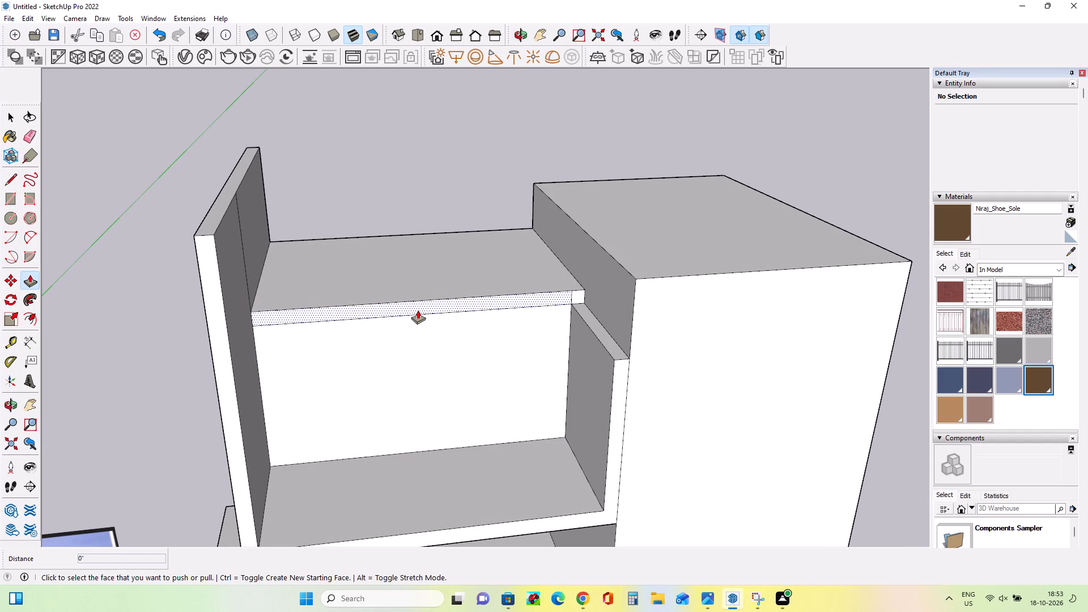
pyautogui.click(418, 310)
pyautogui.click(619, 341)
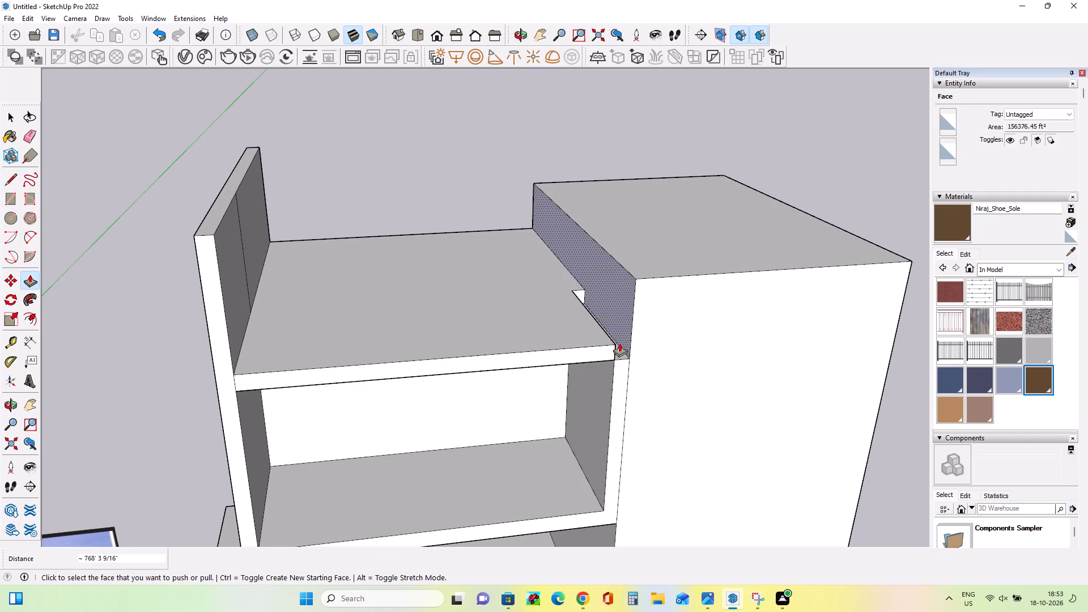
# Move the elevation image up beside the building's raised outer side wall.
pyautogui.scroll(-7, 619, 343)
pyautogui.scroll(4, 619, 303)
pyautogui.scroll(-3, 619, 303)
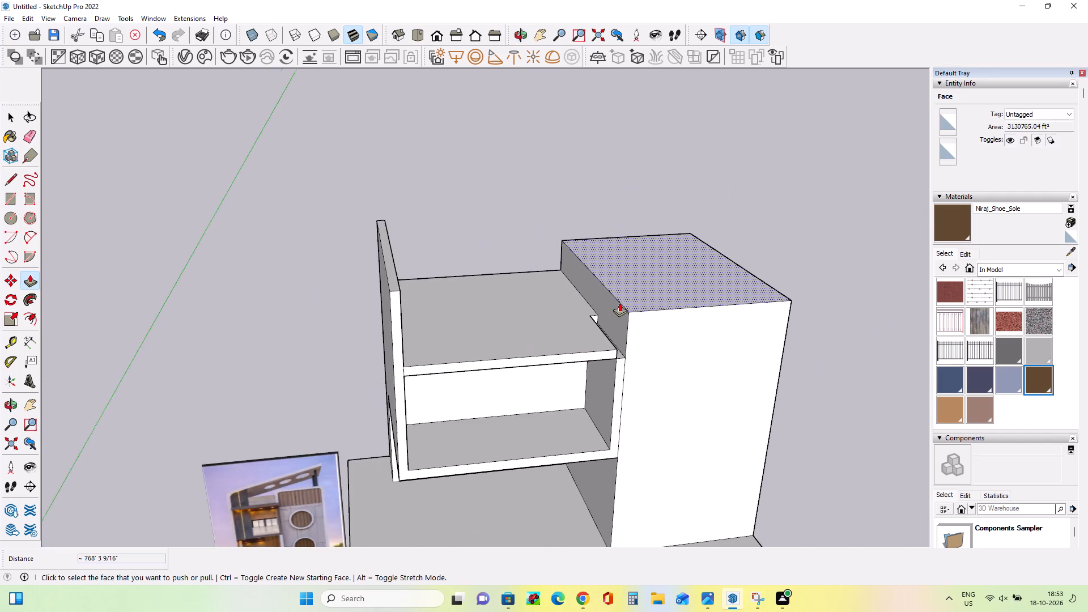
pyautogui.scroll(-2, 619, 303)
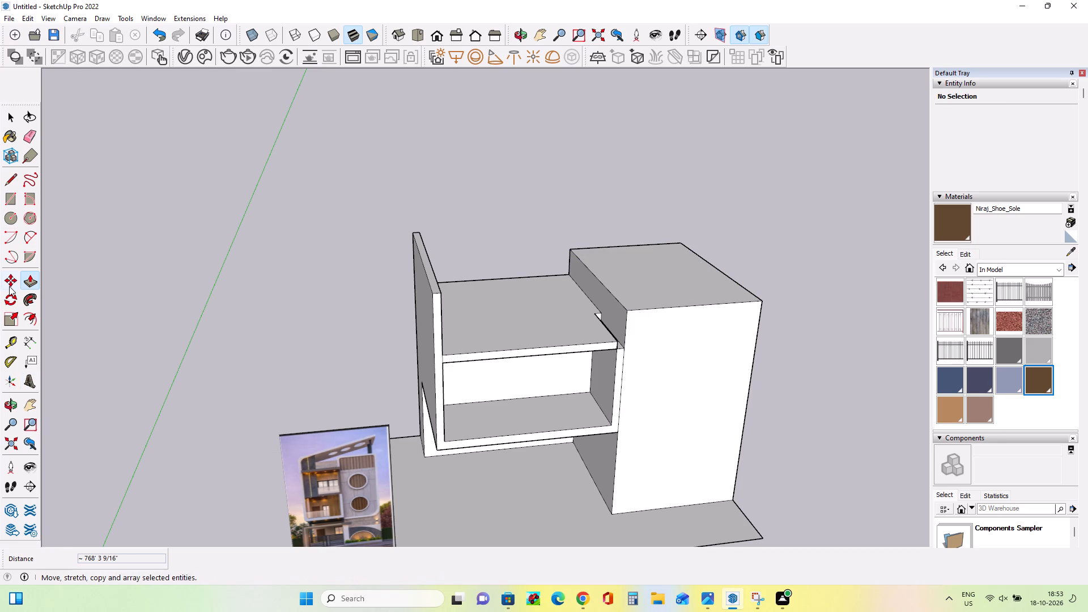
pyautogui.click(9, 283)
pyautogui.moveTo(355, 480); pyautogui.dragTo(325, 299)
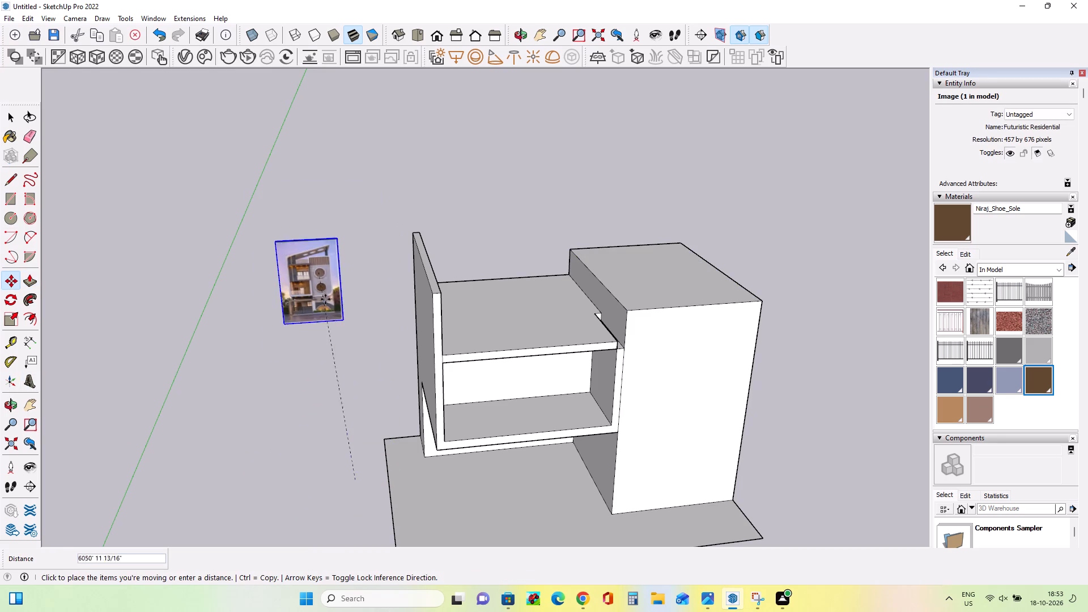
pyautogui.moveTo(325, 299); pyautogui.dragTo(370, 330)
pyautogui.scroll(9, 379, 351)
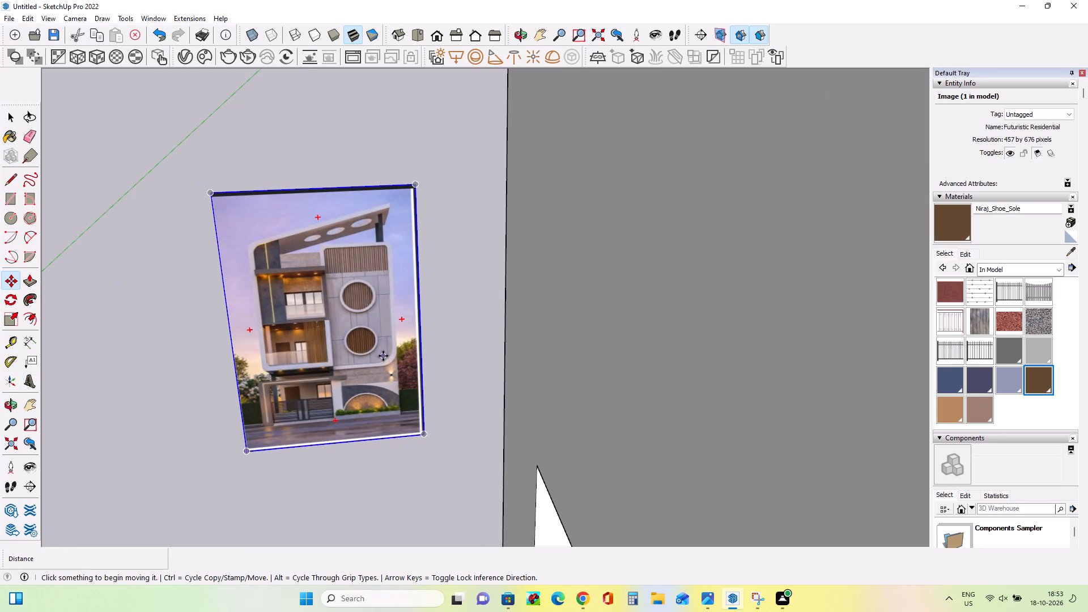
pyautogui.click(384, 356)
pyautogui.scroll(-7, 520, 421)
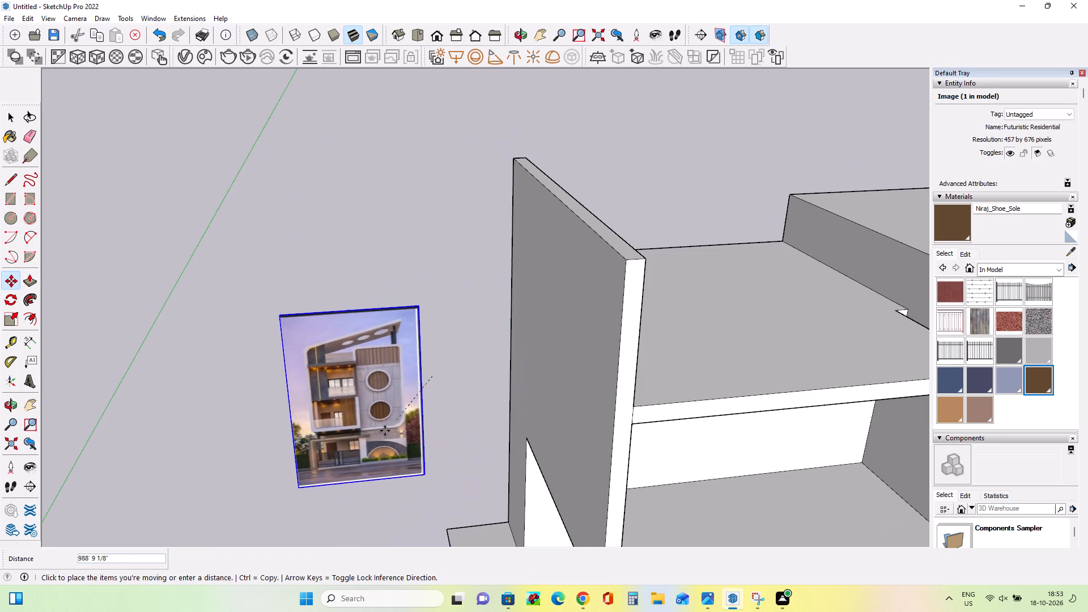
pyautogui.scroll(-5, 330, 378)
pyautogui.click(320, 417)
# Examine the balcony frame, slabs and sloping roof in the elevation image and compare them with the model.
pyautogui.scroll(3, 272, 450)
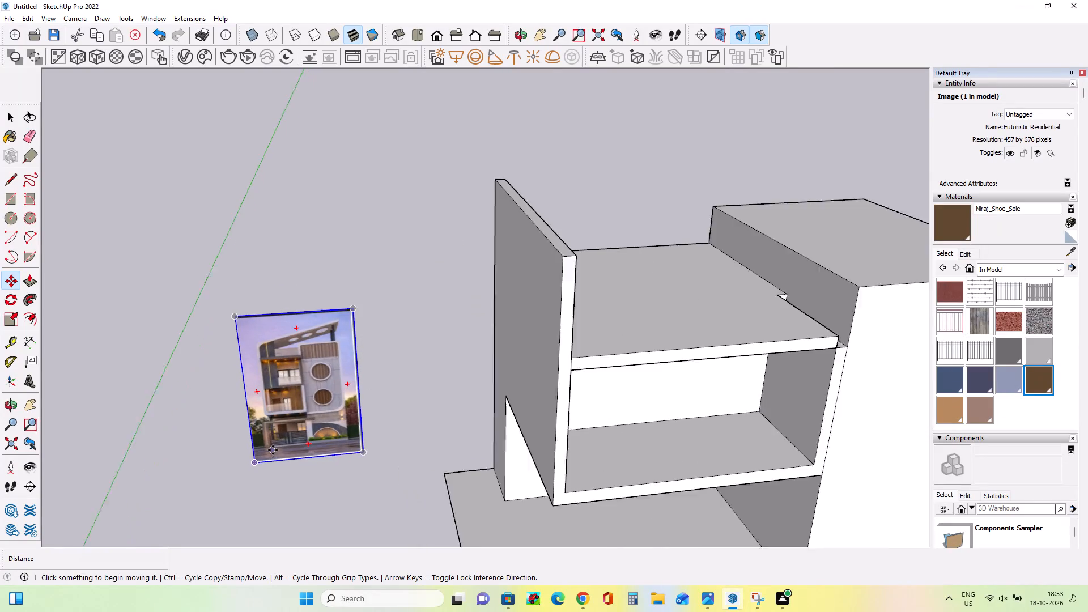
pyautogui.scroll(5, 273, 450)
pyautogui.scroll(5, 306, 333)
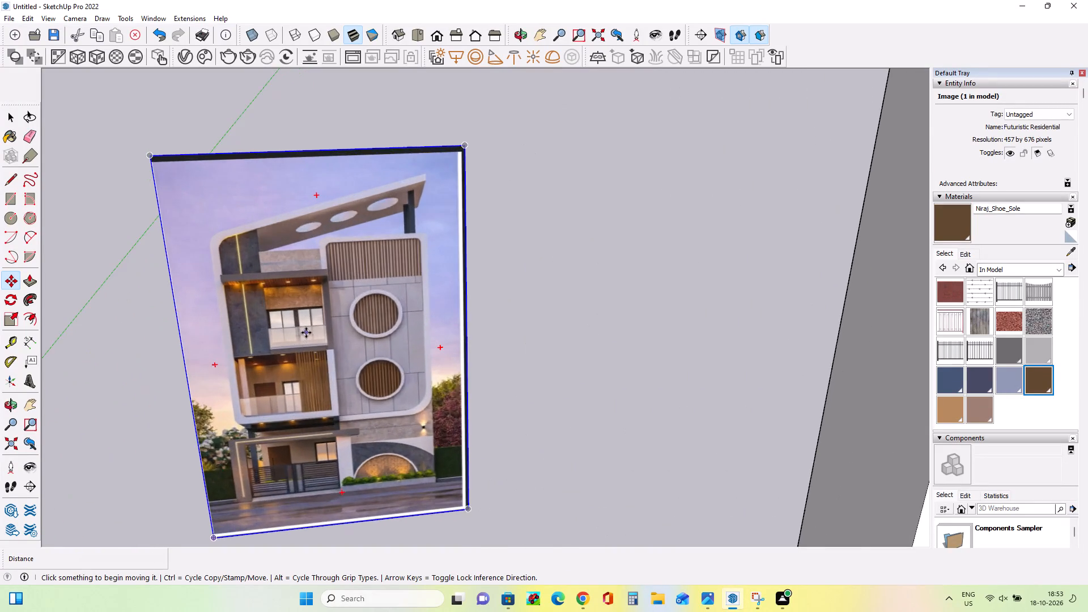
pyautogui.scroll(7, 306, 333)
pyautogui.scroll(-11, 307, 332)
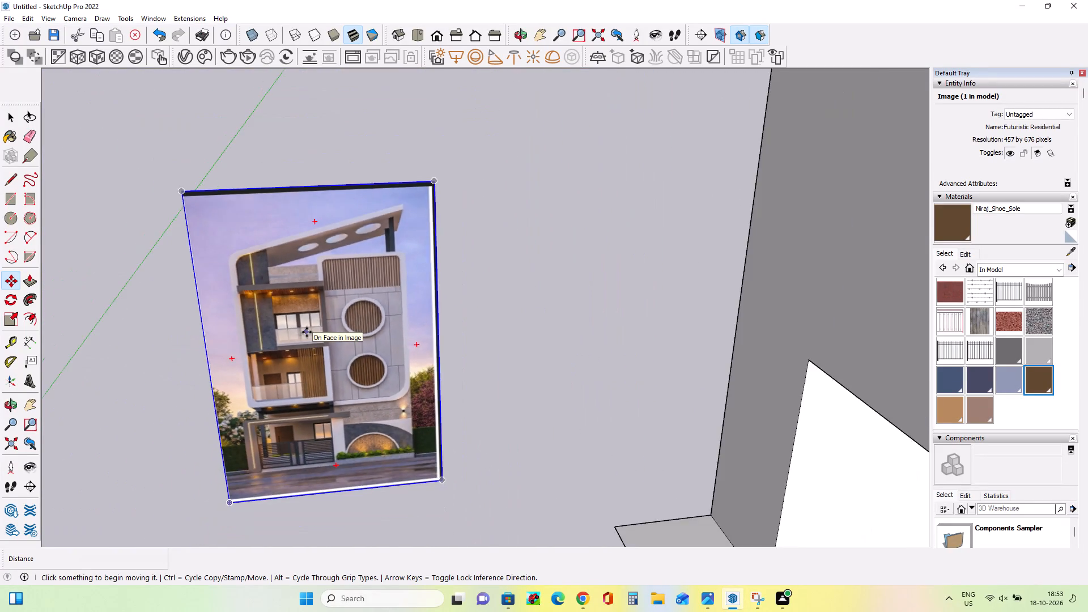
pyautogui.scroll(-6, 307, 332)
pyautogui.scroll(1, 307, 332)
pyautogui.scroll(-5, 307, 332)
pyautogui.moveTo(402, 343); pyautogui.dragTo(401, 351, button='middle')
pyautogui.scroll(3, 346, 333)
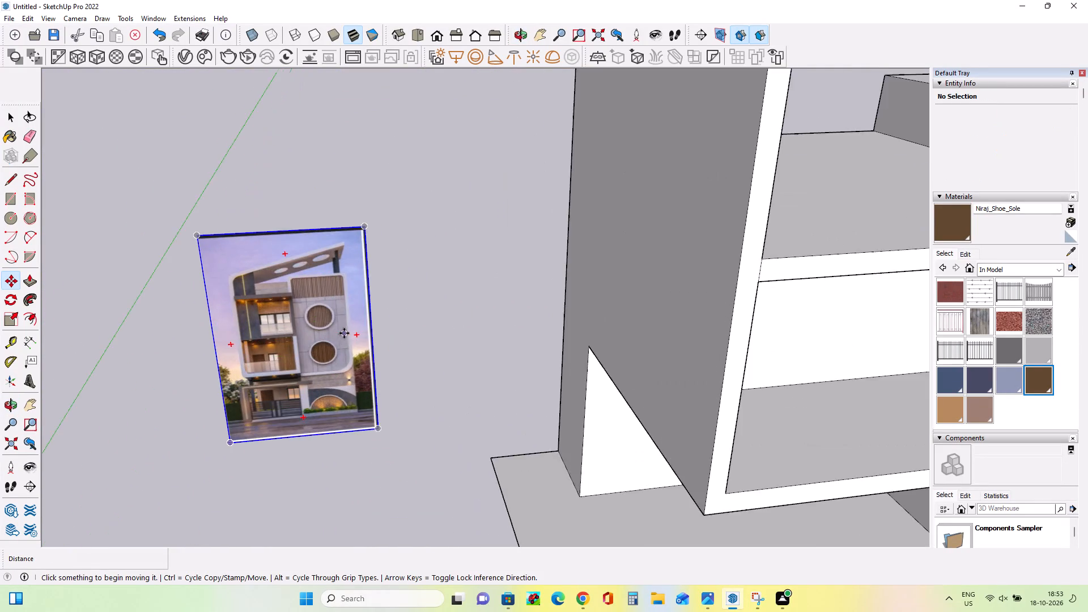
pyautogui.scroll(11, 344, 333)
pyautogui.scroll(4, 215, 333)
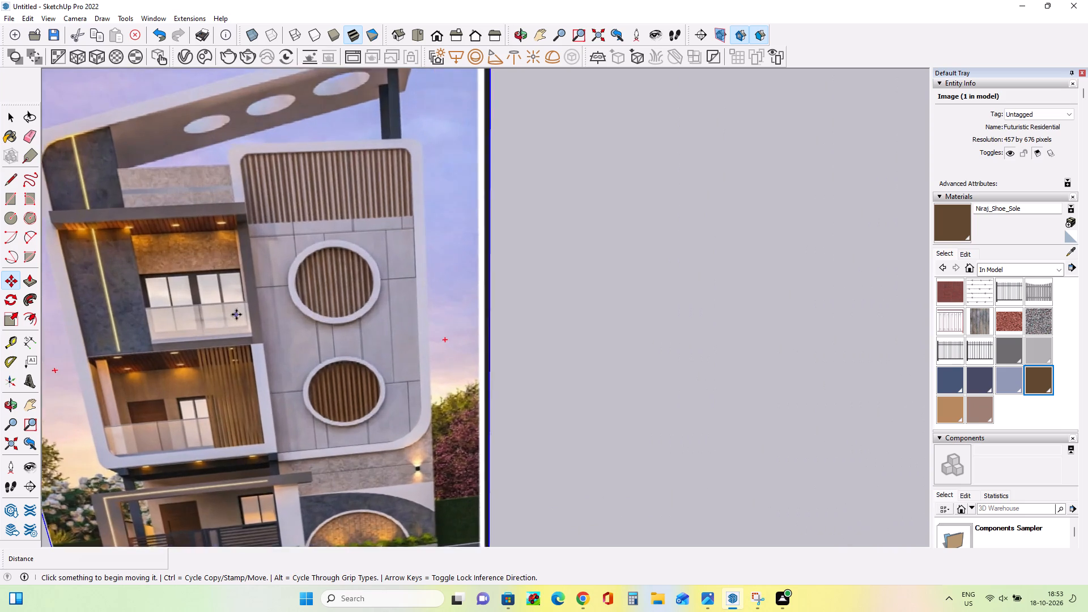
pyautogui.scroll(5, 239, 314)
pyautogui.scroll(-14, 240, 315)
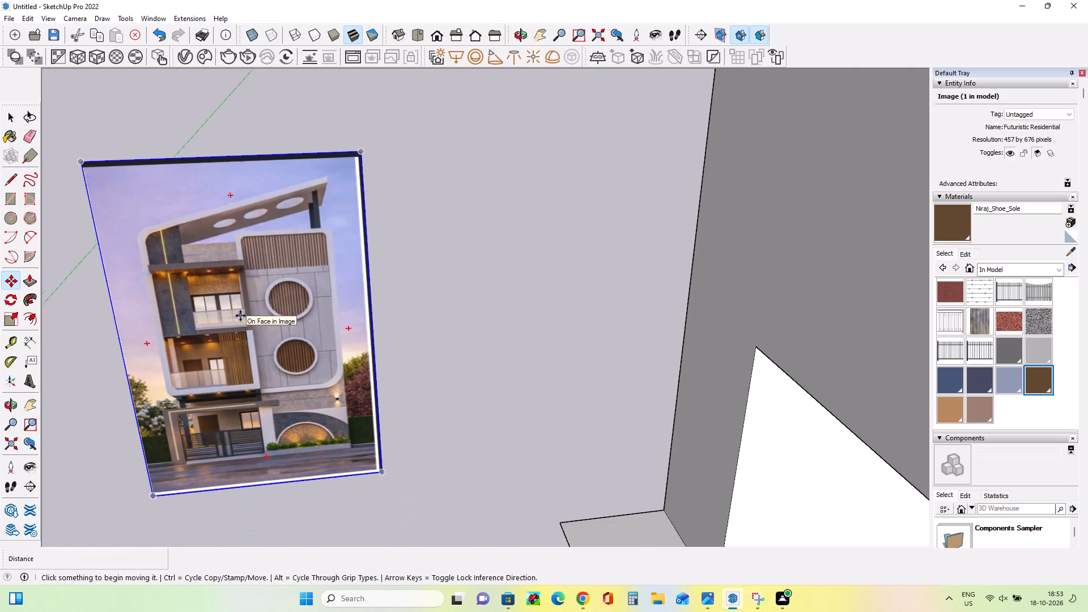
pyautogui.scroll(-1, 240, 316)
pyautogui.scroll(1, 240, 316)
pyautogui.scroll(-10, 240, 316)
pyautogui.moveTo(525, 347); pyautogui.dragTo(398, 365, button='middle')
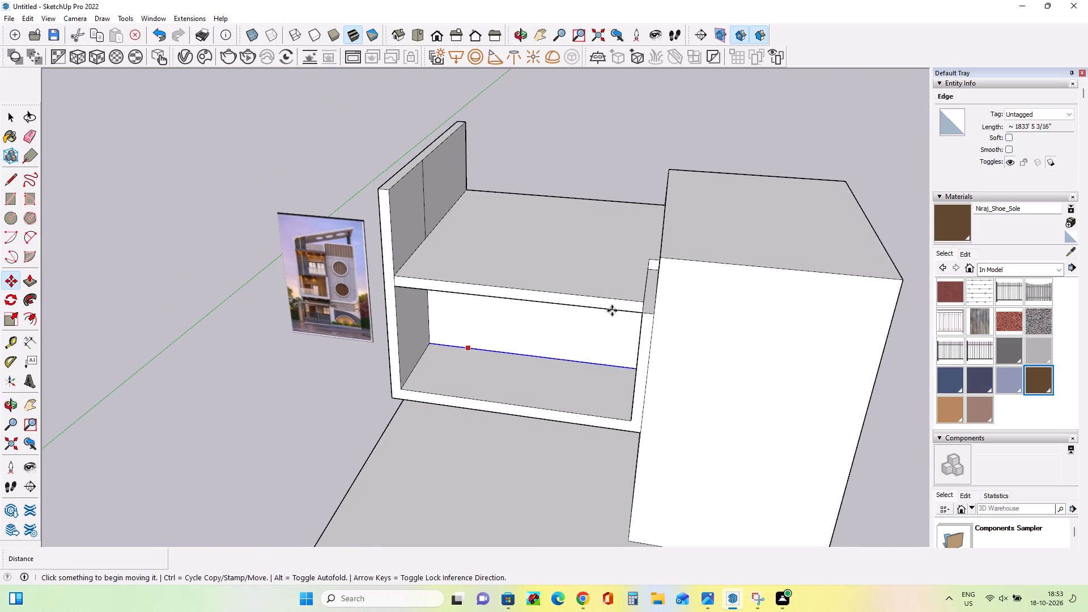
# Push/Pull the small face at the slab's end beside the tall block forward about 768', flush with the slab's front.
pyautogui.click(33, 286)
pyautogui.scroll(2, 631, 333)
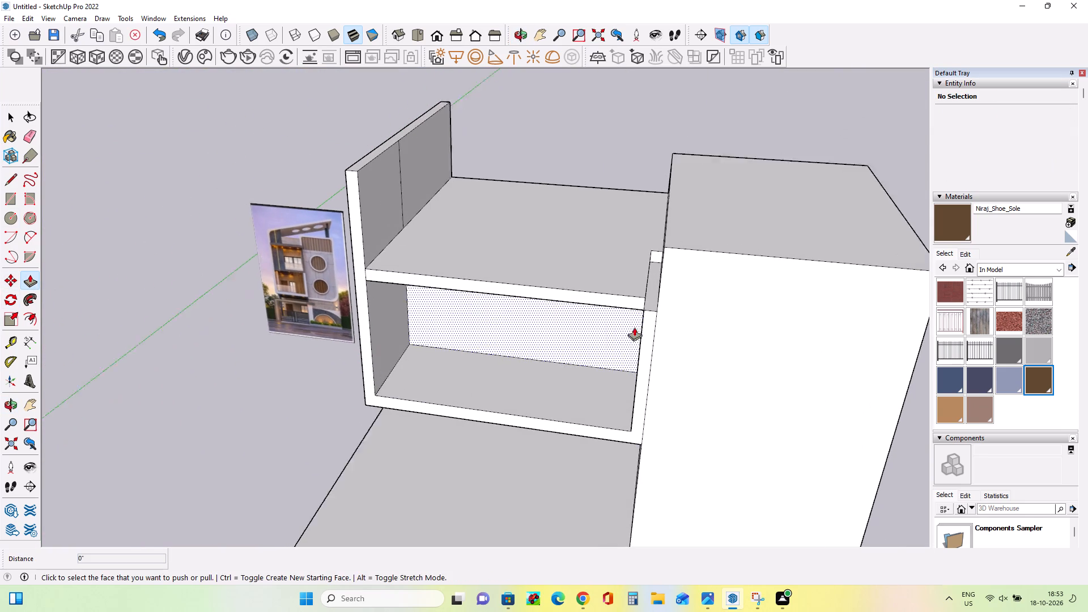
pyautogui.scroll(1, 634, 327)
pyautogui.click(661, 243)
pyautogui.click(628, 299)
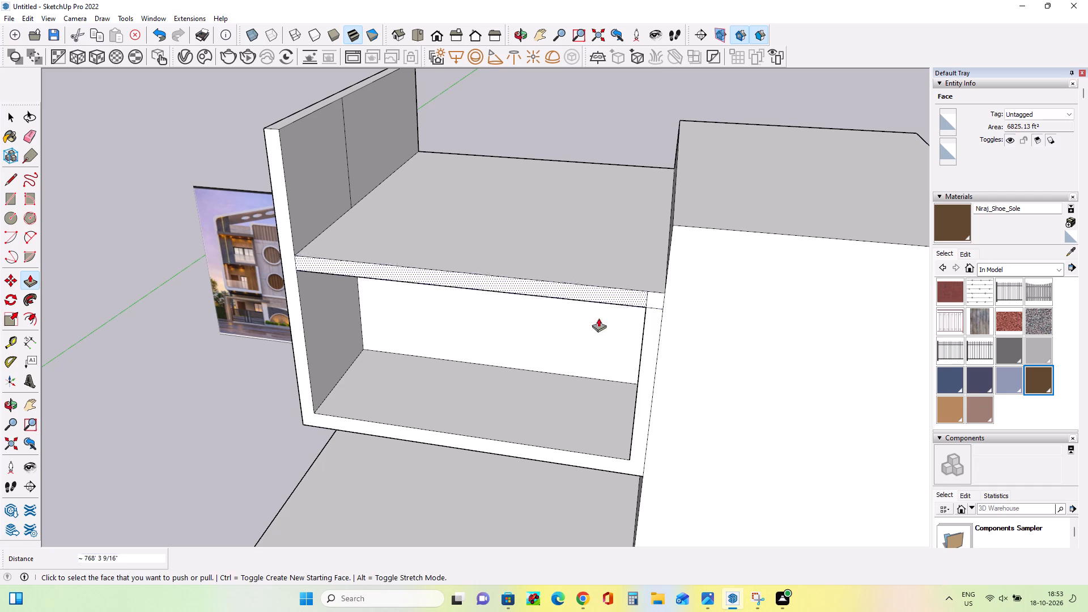
# Examine the balcony's roof slab and its joints with both side walls from several angles against the elevation image.
pyautogui.moveTo(522, 341); pyautogui.dragTo(543, 332, button='middle')
pyautogui.moveTo(532, 360); pyautogui.dragTo(614, 320, button='middle')
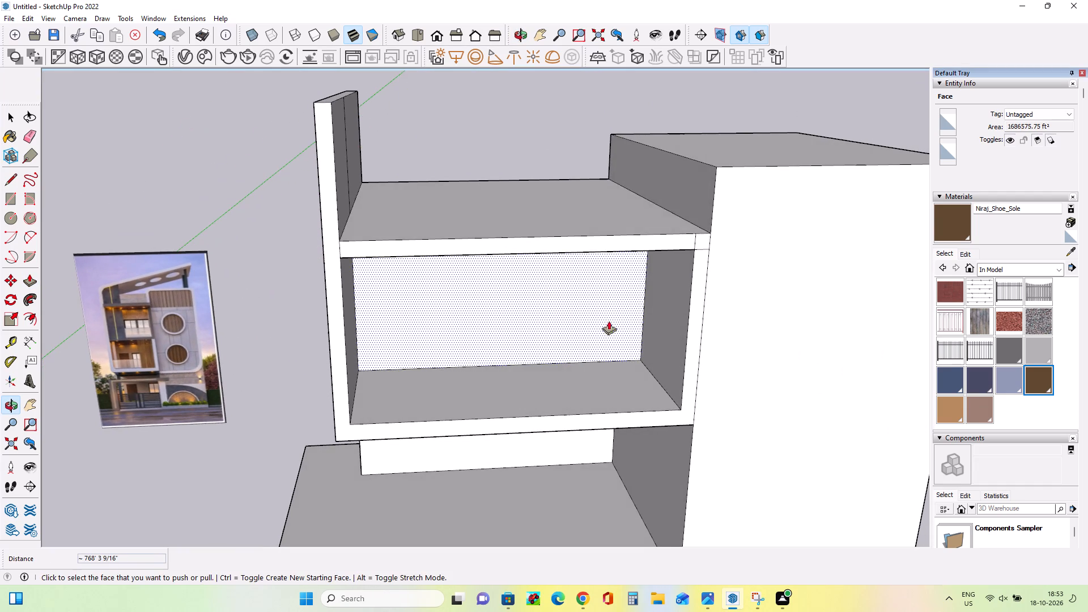
pyautogui.moveTo(551, 287); pyautogui.dragTo(555, 308, button='middle')
pyautogui.moveTo(554, 311); pyautogui.dragTo(550, 330, button='middle')
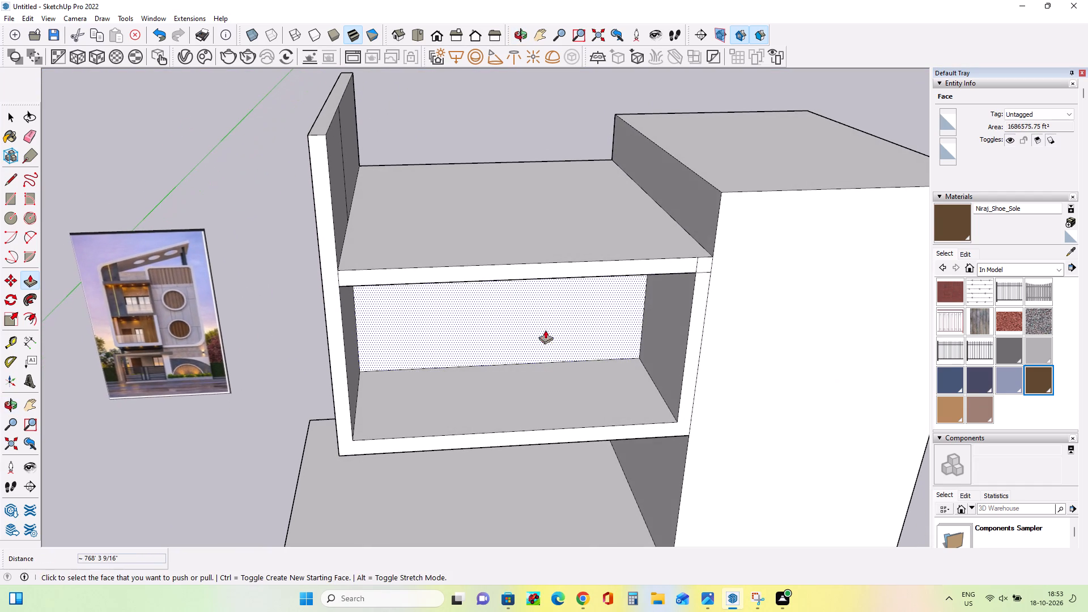
pyautogui.moveTo(486, 295); pyautogui.dragTo(448, 376, button='middle')
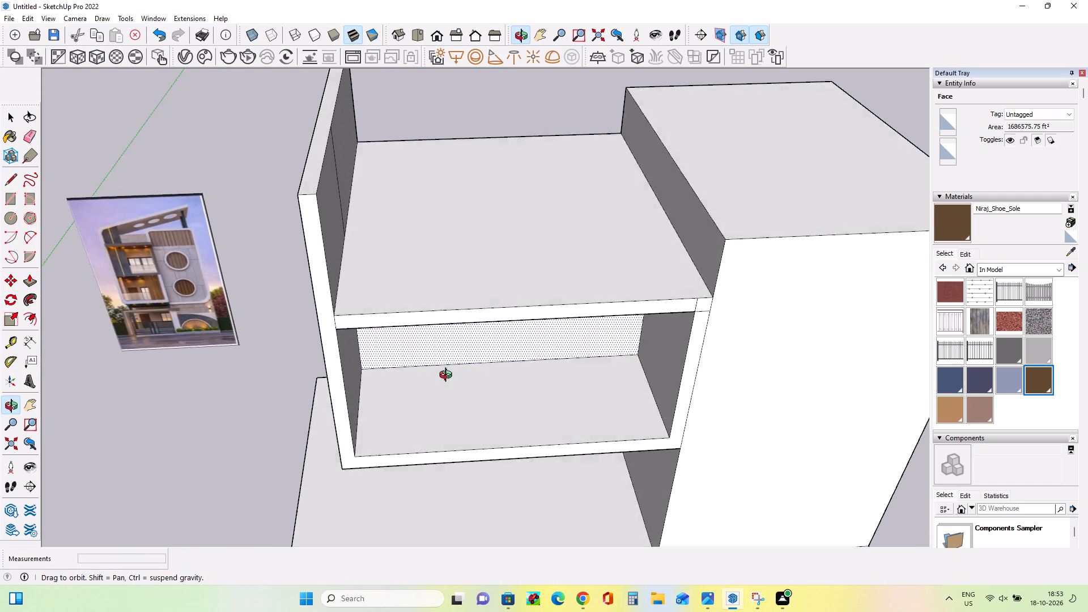
pyautogui.moveTo(448, 376); pyautogui.dragTo(452, 375, button='middle')
pyautogui.moveTo(440, 380); pyautogui.dragTo(497, 365, button='middle')
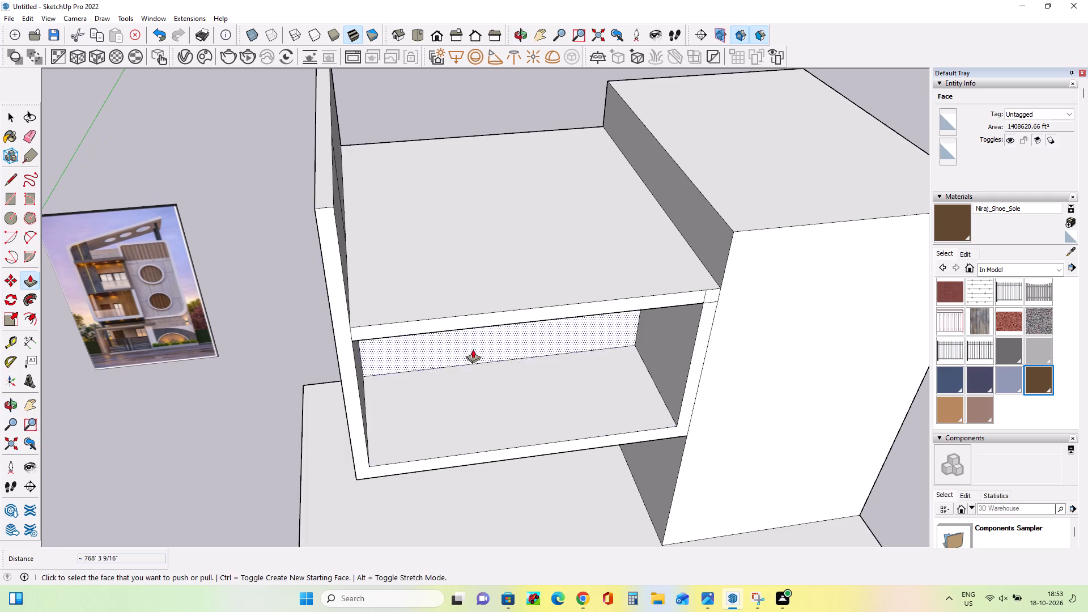
pyautogui.moveTo(364, 276); pyautogui.dragTo(405, 304, button='middle')
pyautogui.scroll(-4, 405, 304)
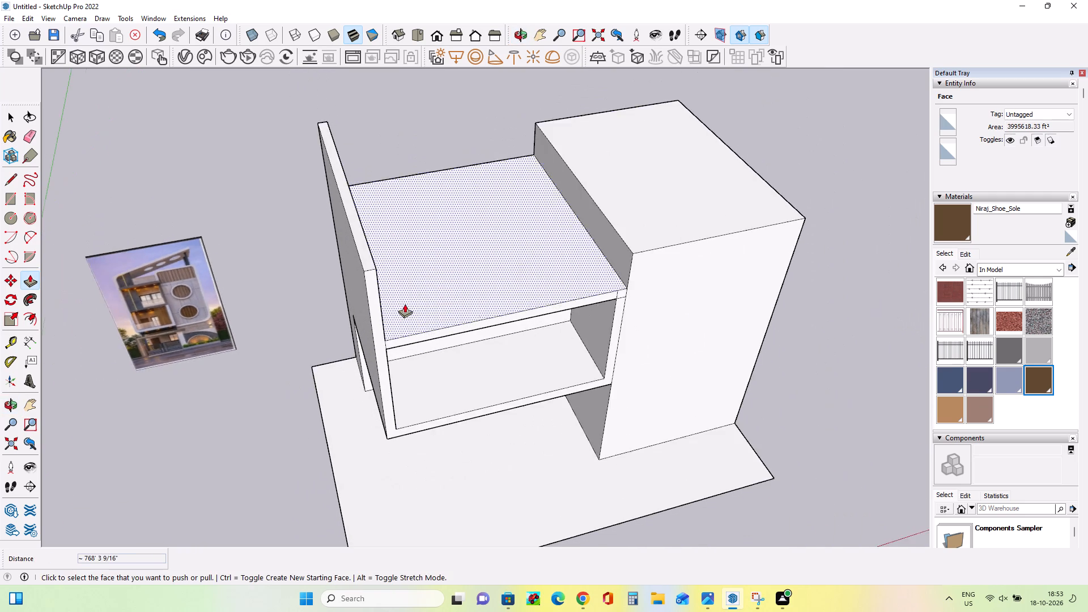
pyautogui.scroll(-4, 405, 304)
# Push/Pull the tall block's top face up about 390'.
pyautogui.moveTo(490, 263); pyautogui.dragTo(472, 147, button='middle')
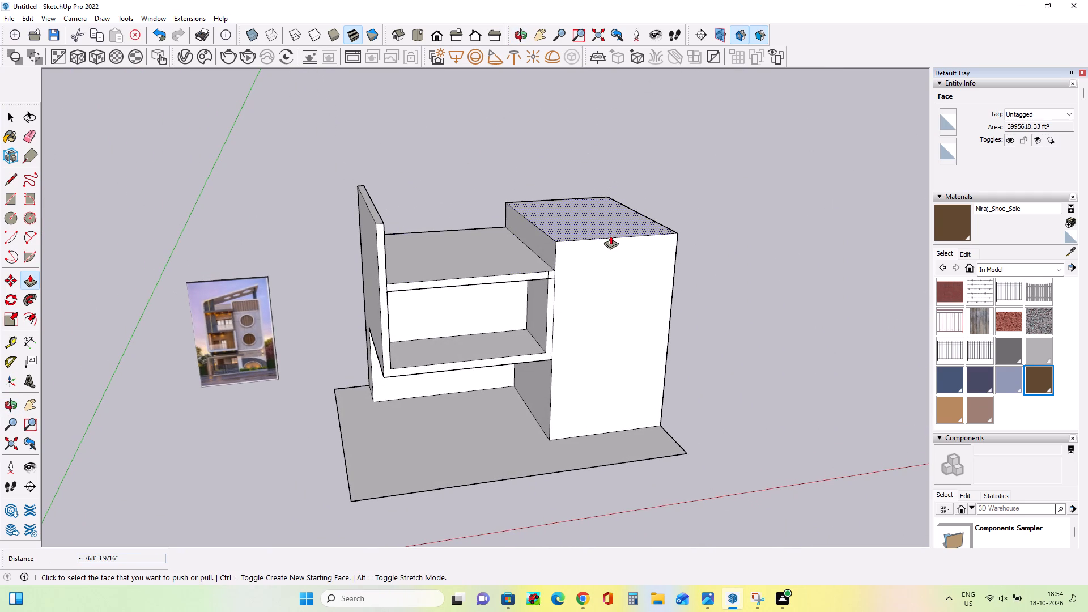
pyautogui.click(610, 235)
pyautogui.click(607, 202)
# Draw a rectangle over the rear part of the balcony's roof slab, between the outer side wall and the tall block.
pyautogui.moveTo(467, 265); pyautogui.dragTo(470, 220, button='middle')
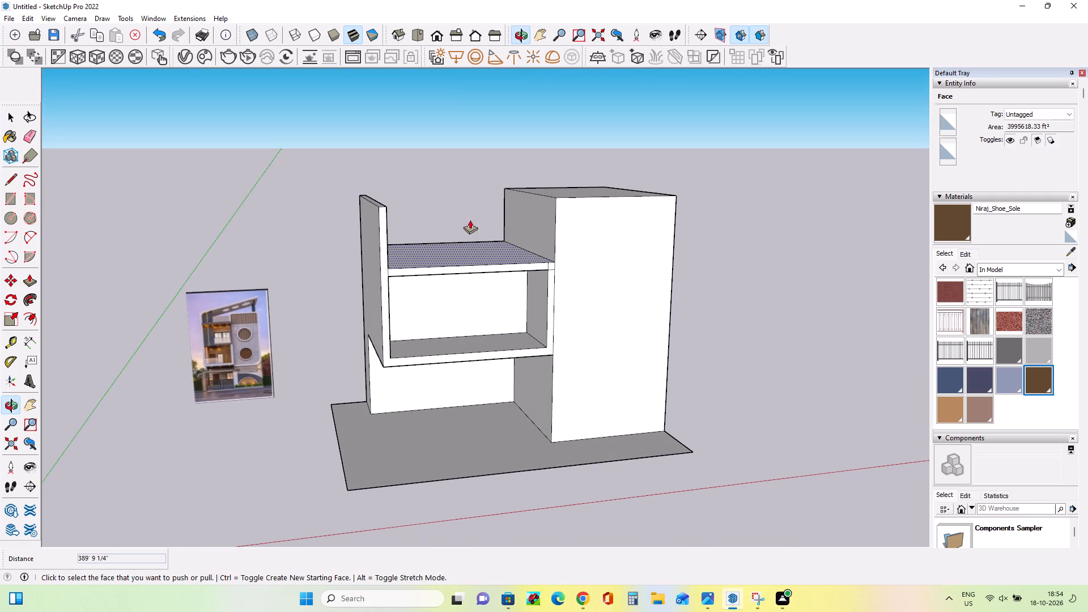
pyautogui.moveTo(317, 268); pyautogui.dragTo(324, 286, button='middle')
pyautogui.moveTo(487, 250); pyautogui.dragTo(487, 268, button='middle')
pyautogui.moveTo(487, 266); pyautogui.dragTo(486, 267, button='middle')
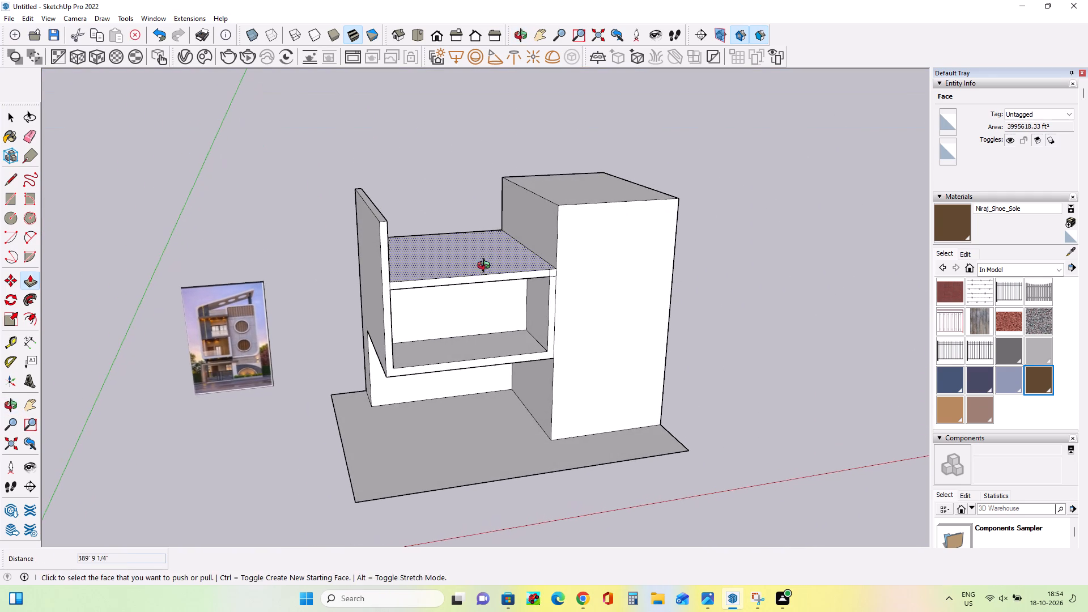
pyautogui.moveTo(486, 267); pyautogui.dragTo(450, 321, button='middle')
pyautogui.click(10, 201)
pyautogui.moveTo(433, 250); pyautogui.dragTo(373, 295, button='middle')
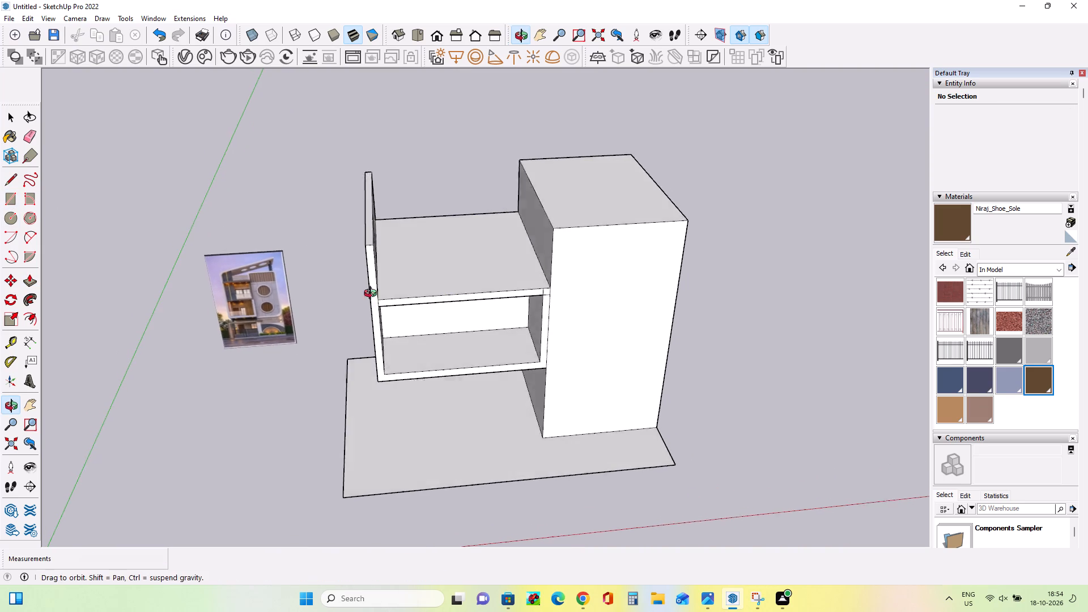
pyautogui.moveTo(373, 295); pyautogui.dragTo(349, 304, button='middle')
pyautogui.click(381, 250)
pyautogui.moveTo(487, 221); pyautogui.dragTo(590, 235, button='middle')
pyautogui.click(515, 202)
# Push/Pull the rear part of the balcony's roof slab up until it is level with the tall block's top.
pyautogui.moveTo(520, 289); pyautogui.dragTo(542, 247, button='middle')
pyautogui.click(29, 282)
pyautogui.click(470, 251)
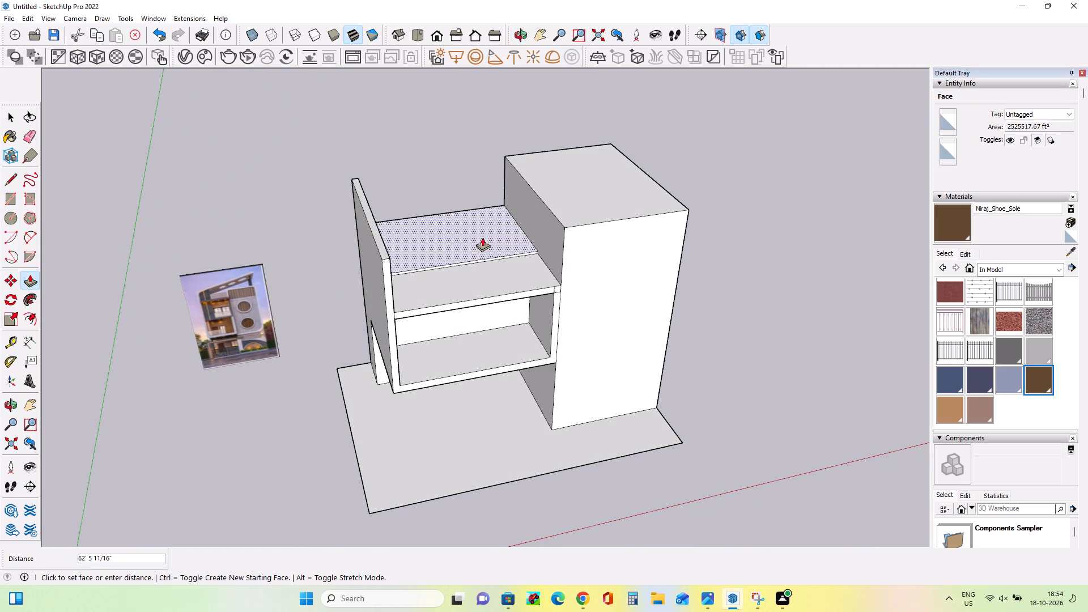
pyautogui.click(563, 197)
pyautogui.moveTo(527, 248); pyautogui.dragTo(481, 262, button='middle')
pyautogui.click(513, 193)
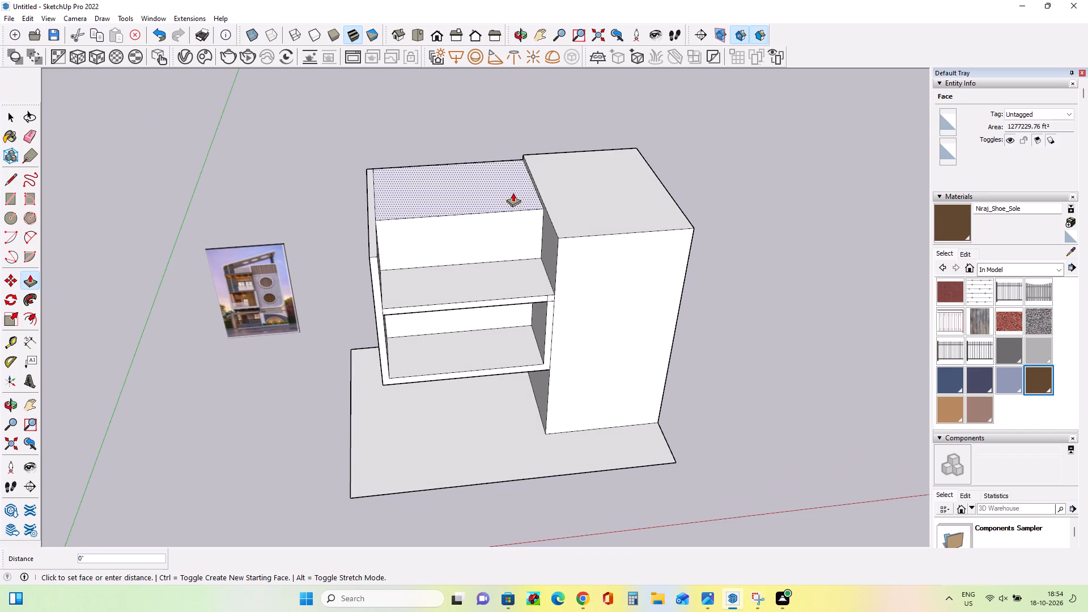
pyautogui.click(570, 190)
pyautogui.moveTo(520, 284); pyautogui.dragTo(556, 229, button='middle')
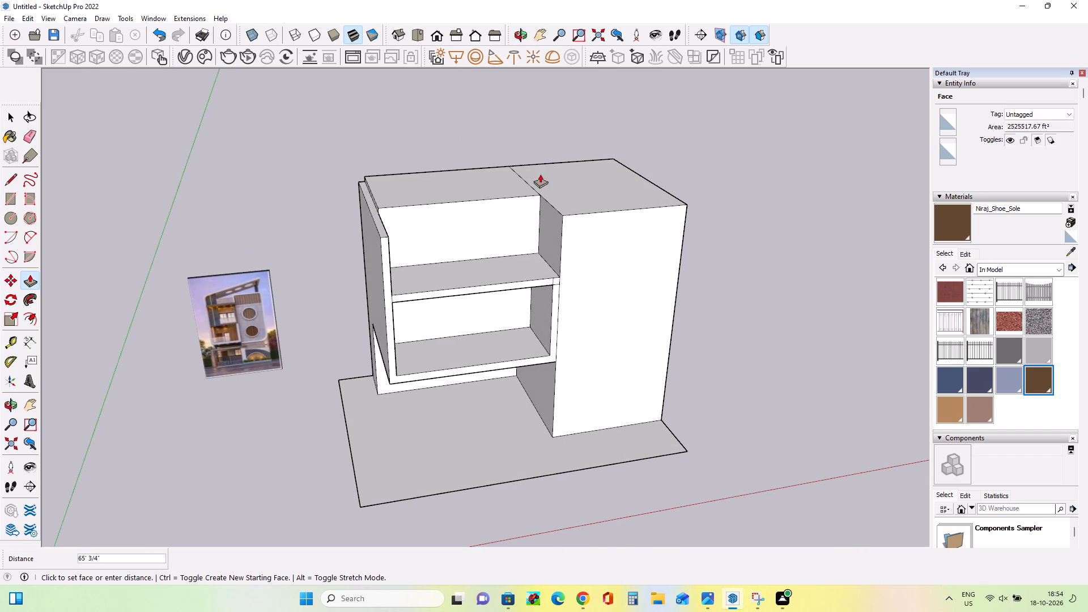
pyautogui.click(549, 174)
# Push/Pull the tall block's top and the rear volume's top up about 238', keeping both level.
pyautogui.moveTo(545, 187); pyautogui.dragTo(548, 163, button='middle')
pyautogui.scroll(3, 495, 175)
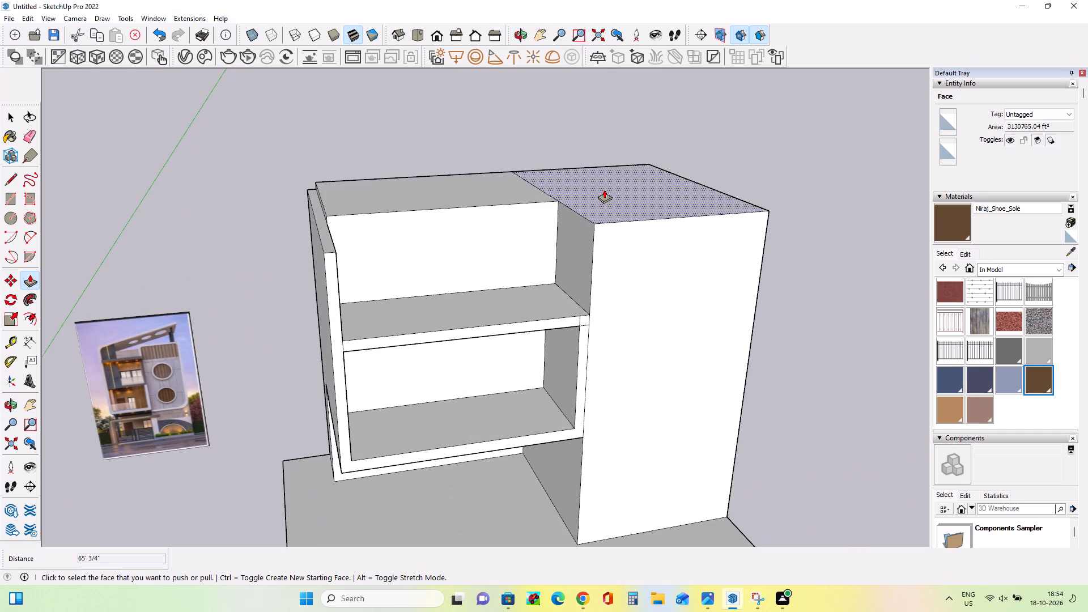
pyautogui.click(604, 189)
pyautogui.click(605, 163)
pyautogui.click(511, 186)
pyautogui.click(574, 152)
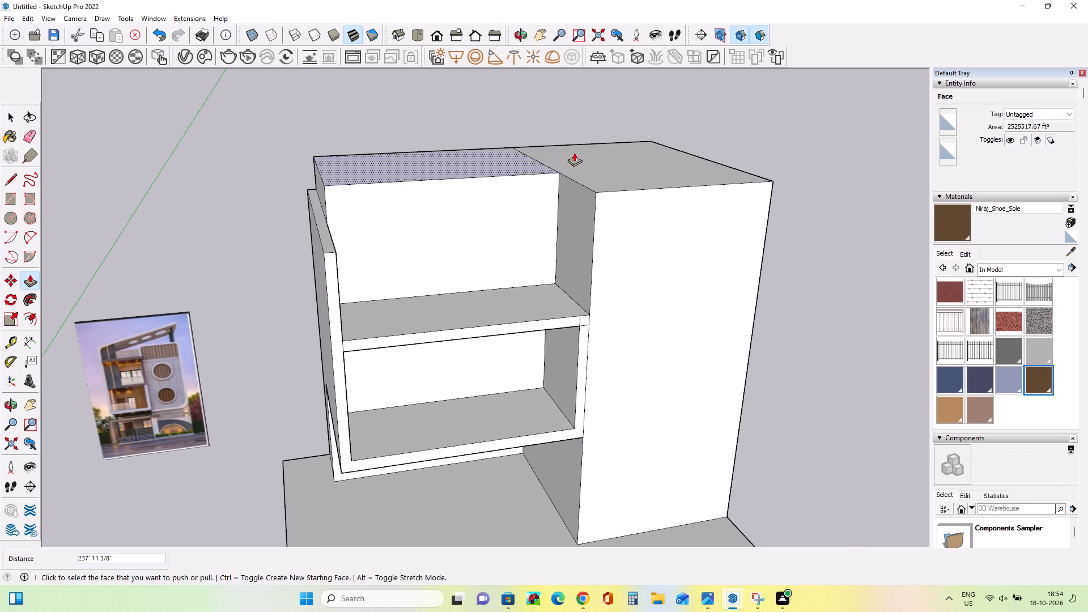
# Push/Pull the outer side wall's top face up about 303', level with the rear volume's top.
pyautogui.moveTo(545, 207); pyautogui.dragTo(498, 210, button='middle')
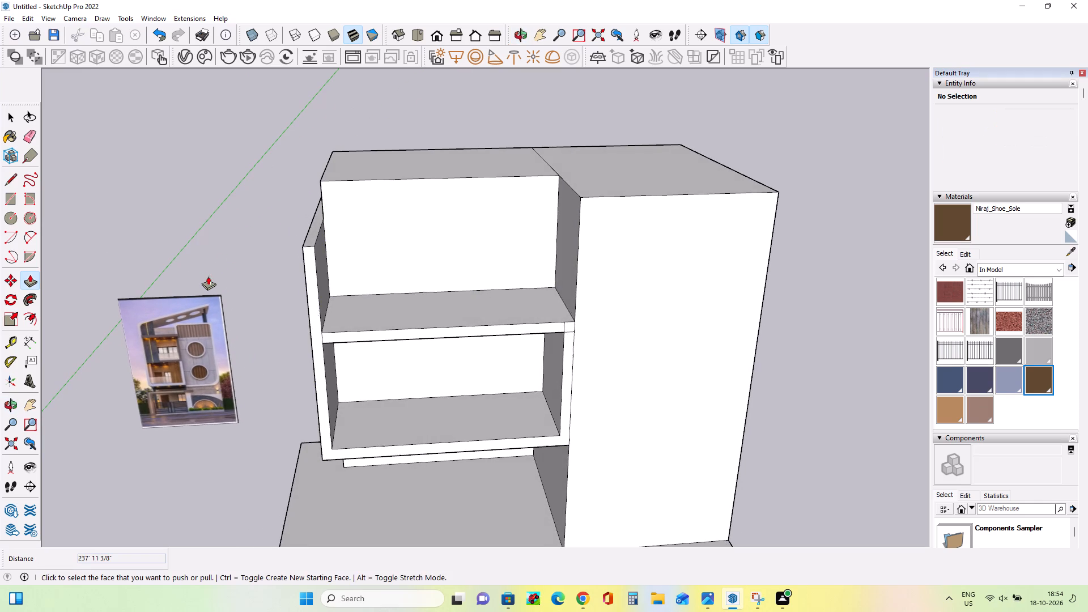
pyautogui.click(313, 240)
pyautogui.click(351, 178)
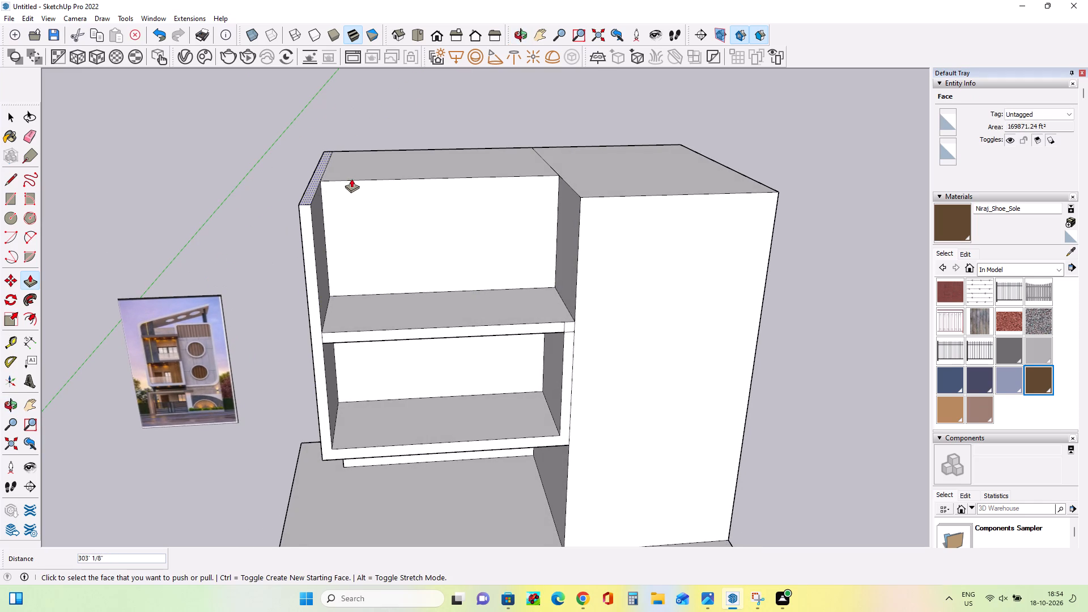
# Examine the raised massing and the junction of the roof slab with the tall block from several angles.
pyautogui.moveTo(291, 228); pyautogui.dragTo(284, 291, button='middle')
pyautogui.moveTo(346, 283); pyautogui.dragTo(401, 223, button='middle')
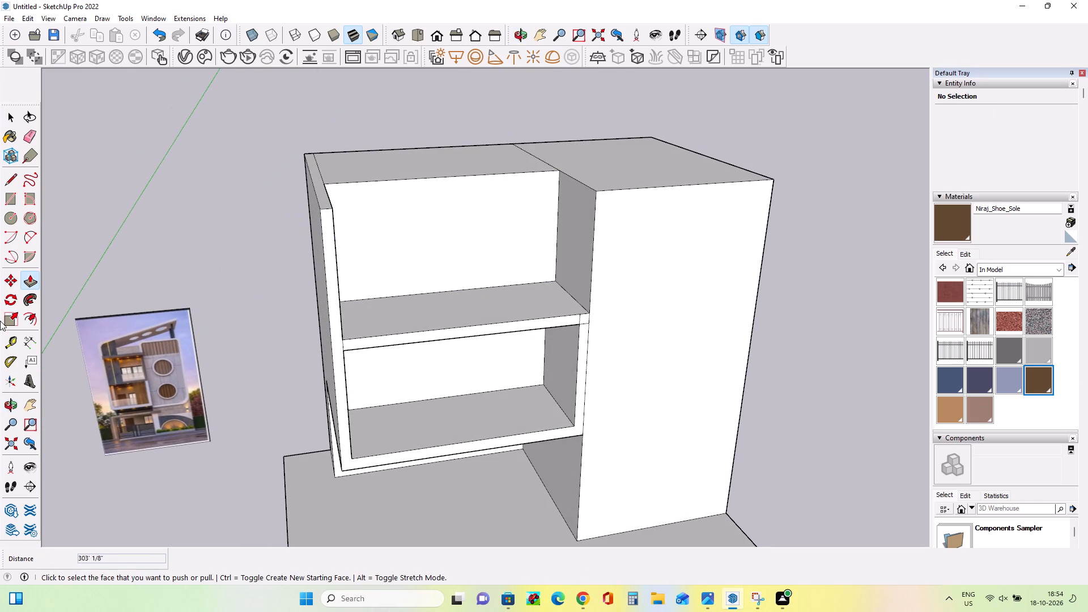
pyautogui.click(32, 401)
pyautogui.moveTo(348, 312); pyautogui.dragTo(239, 325)
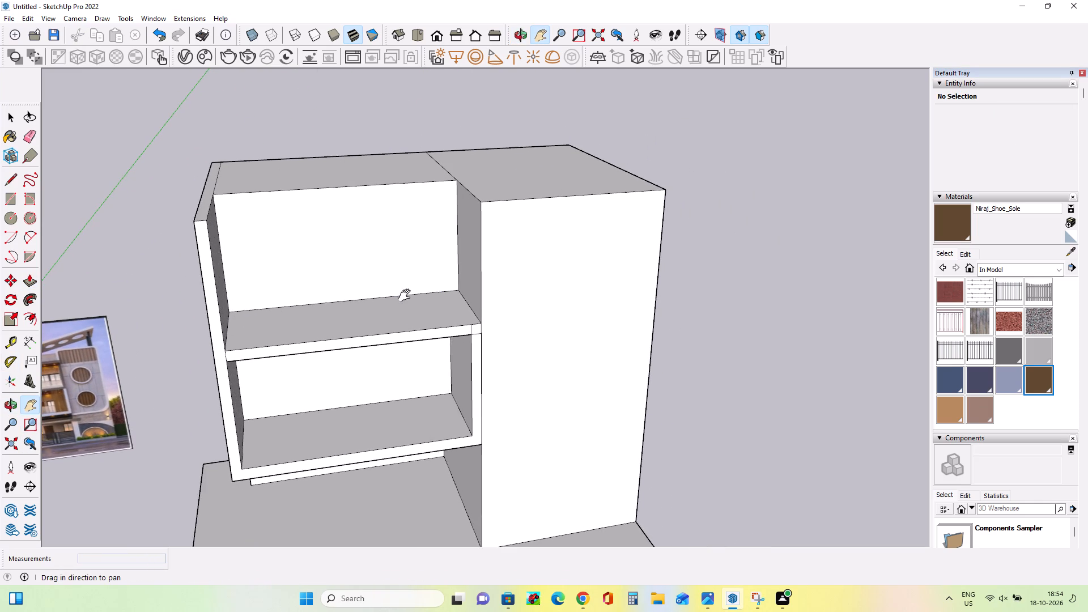
pyautogui.moveTo(407, 296); pyautogui.dragTo(390, 246)
pyautogui.moveTo(442, 274); pyautogui.dragTo(450, 296, button='middle')
pyautogui.scroll(-4, 450, 296)
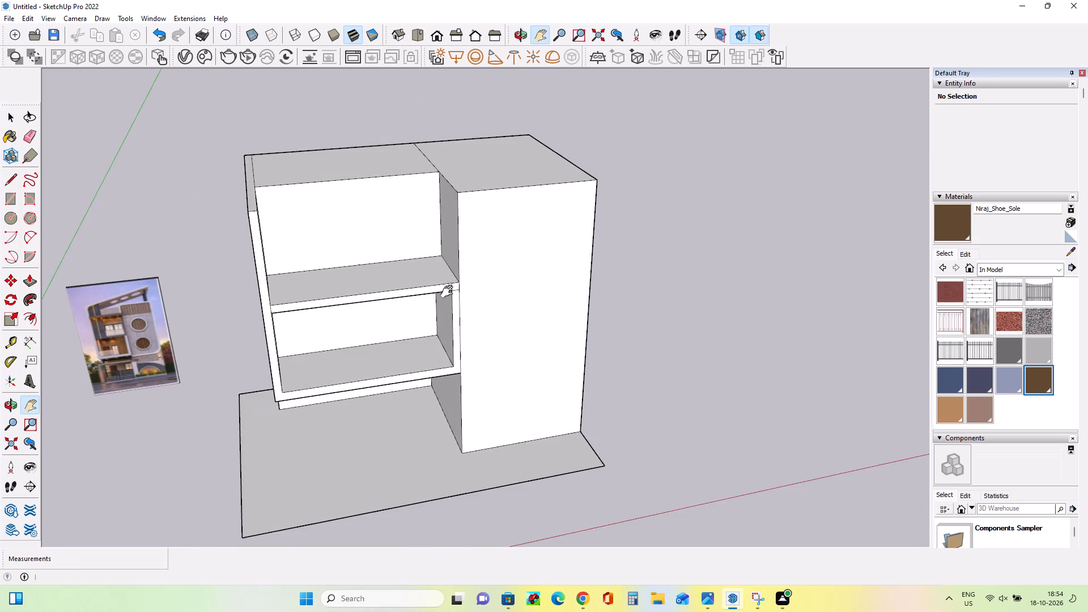
pyautogui.scroll(-4, 449, 292)
pyautogui.scroll(2, 445, 306)
pyautogui.moveTo(444, 300); pyautogui.dragTo(450, 275, button='middle')
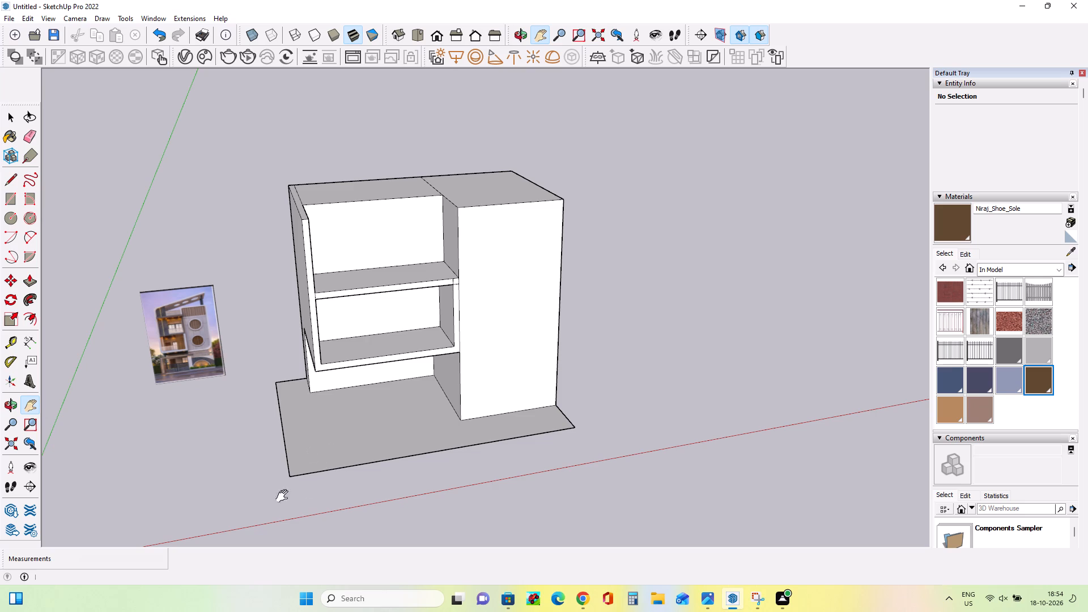
pyautogui.scroll(1, 368, 342)
pyautogui.moveTo(369, 343); pyautogui.dragTo(377, 416, button='middle')
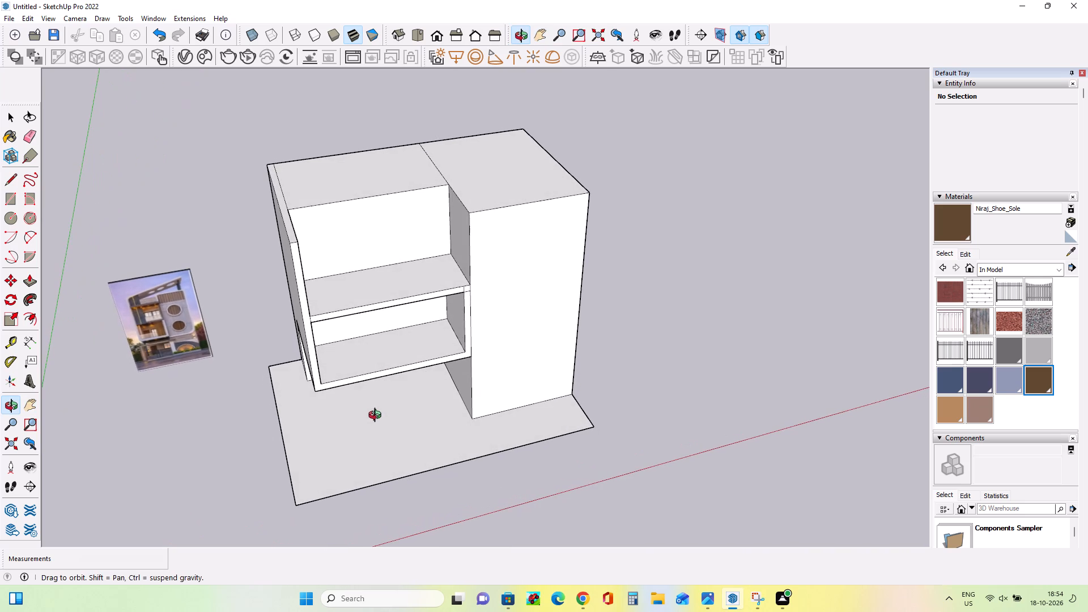
pyautogui.moveTo(377, 416); pyautogui.dragTo(371, 420, button='middle')
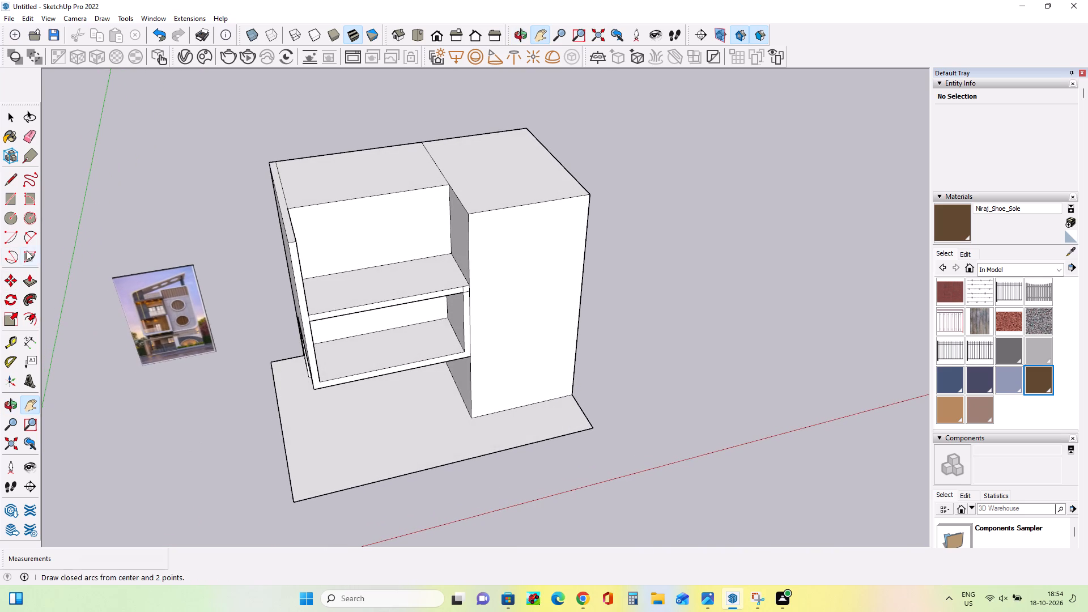
# Draw a rectangle about 768' by 80' on the roof slab beside the tall block and Push/Pull it up about 970' to the block's top.
pyautogui.click(13, 196)
pyautogui.scroll(7, 462, 290)
pyautogui.click(464, 282)
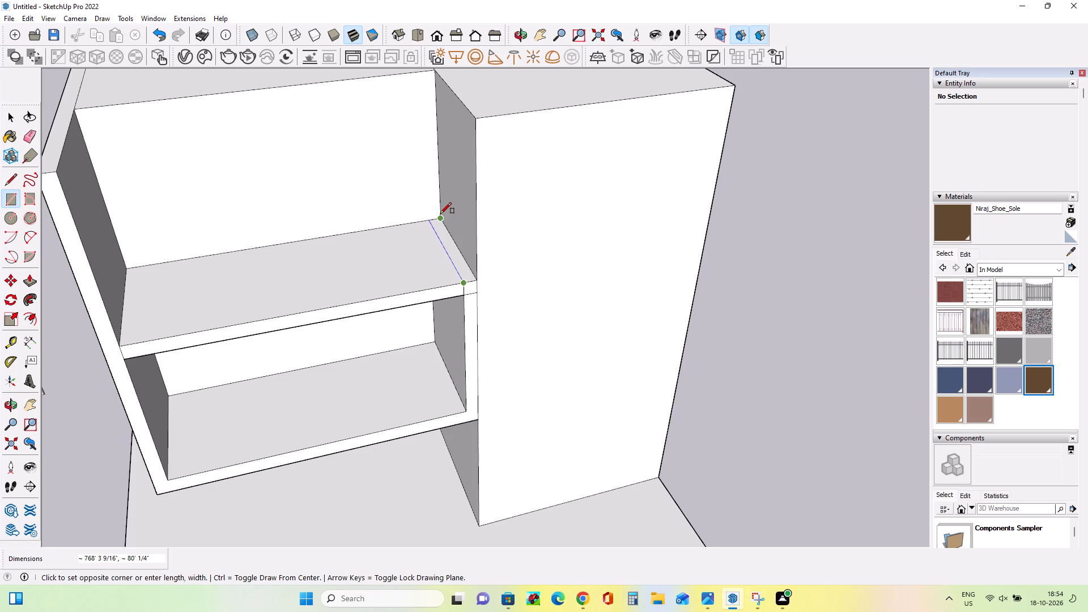
pyautogui.click(440, 214)
pyautogui.middleClick(483, 431)
pyautogui.click(31, 279)
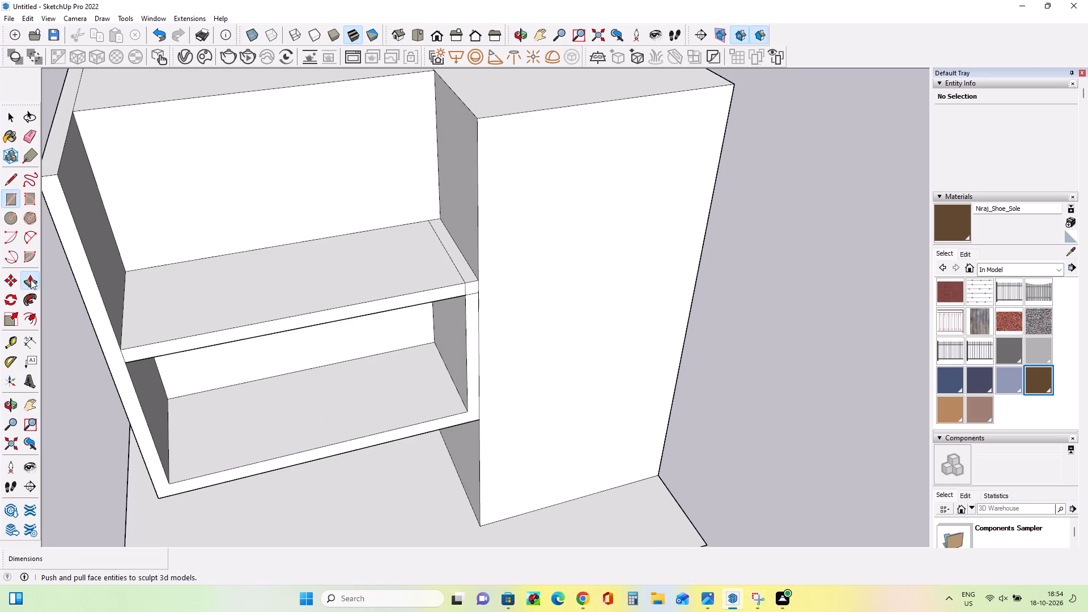
pyautogui.click(470, 274)
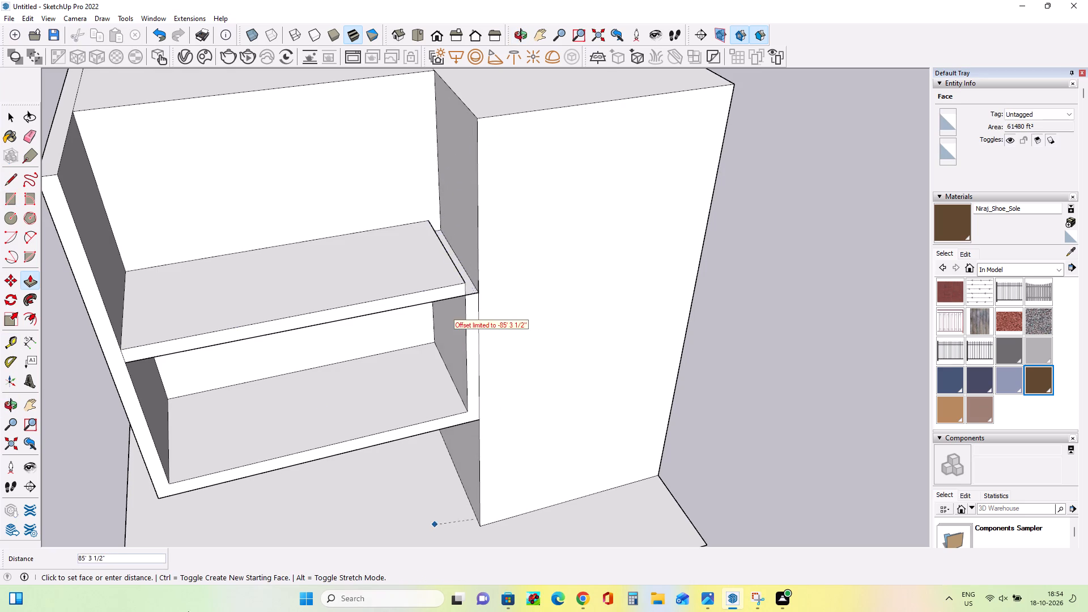
pyautogui.click(480, 96)
# Examine the upper floors and sloping roof in the elevation image and compare them with the raised walls of the model.
pyautogui.moveTo(471, 264); pyautogui.dragTo(526, 318, button='middle')
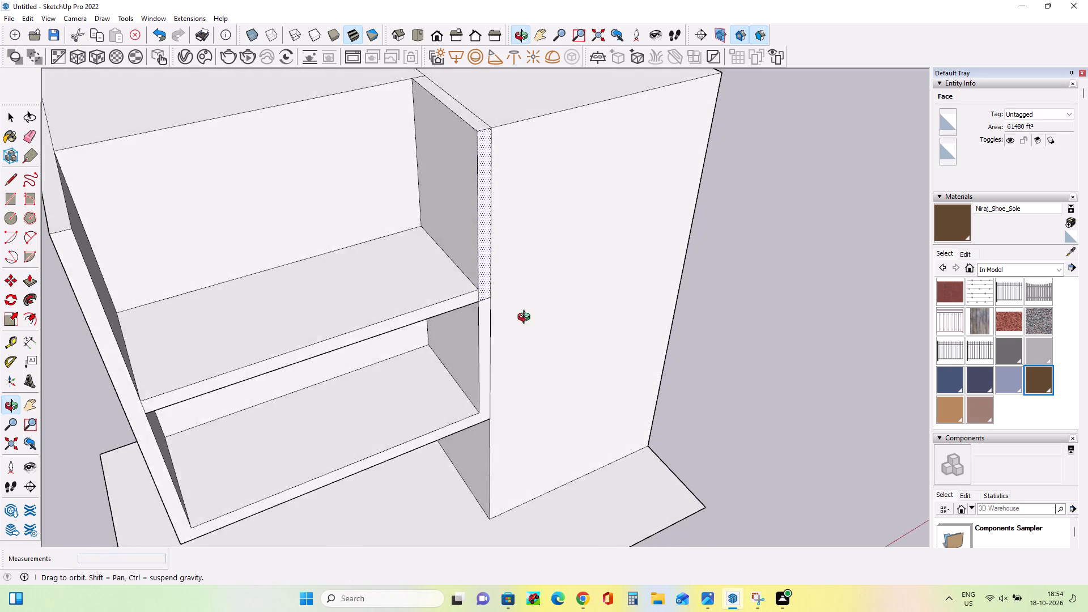
pyautogui.moveTo(526, 318); pyautogui.dragTo(526, 334, button='middle')
pyautogui.scroll(-6, 522, 347)
pyautogui.moveTo(515, 348); pyautogui.dragTo(512, 224, button='middle')
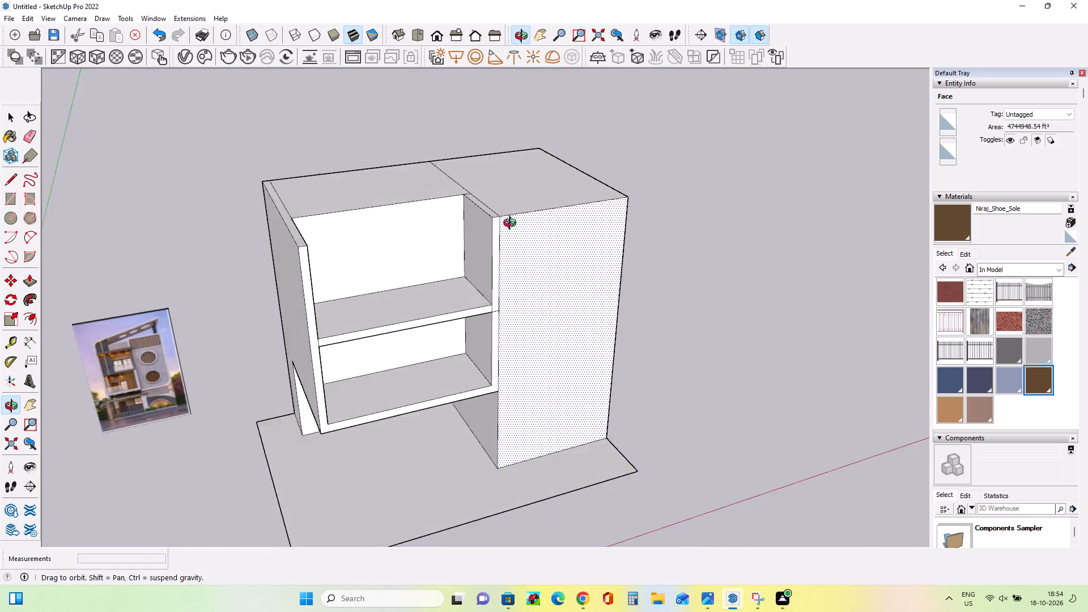
pyautogui.moveTo(512, 224); pyautogui.dragTo(414, 213, button='middle')
pyautogui.scroll(3, 375, 179)
pyautogui.moveTo(375, 187); pyautogui.dragTo(389, 195, button='middle')
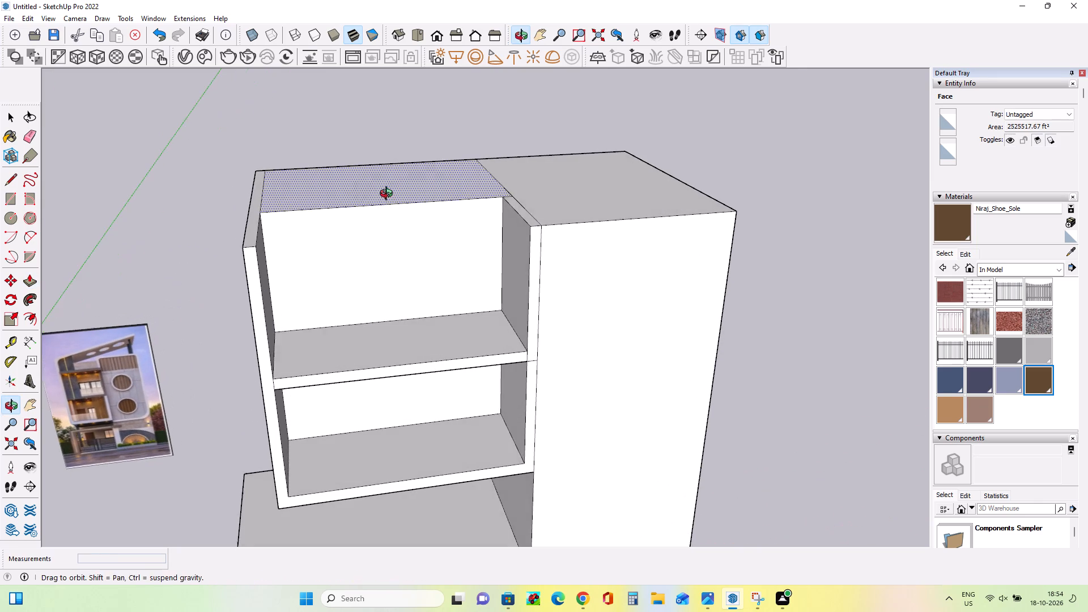
pyautogui.moveTo(389, 195); pyautogui.dragTo(389, 196, button='middle')
pyautogui.scroll(10, 92, 386)
pyautogui.scroll(-4, 91, 386)
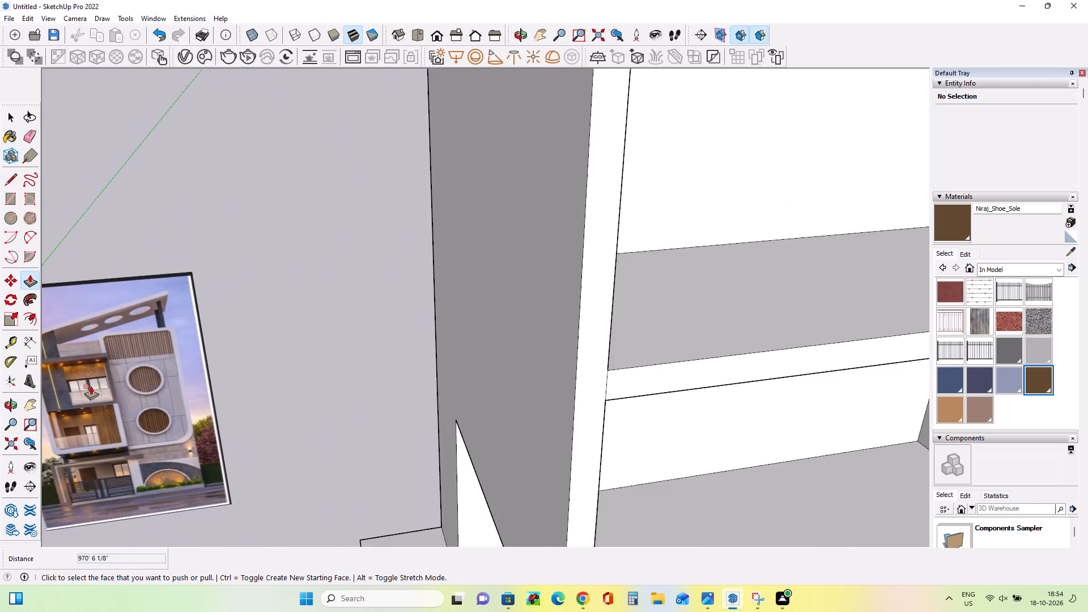
pyautogui.scroll(-7, 91, 386)
pyautogui.moveTo(91, 386); pyautogui.dragTo(139, 358, button='middle')
pyautogui.scroll(-1, 91, 386)
pyautogui.scroll(-8, 142, 358)
pyautogui.click(32, 397)
pyautogui.moveTo(97, 385); pyautogui.dragTo(126, 379)
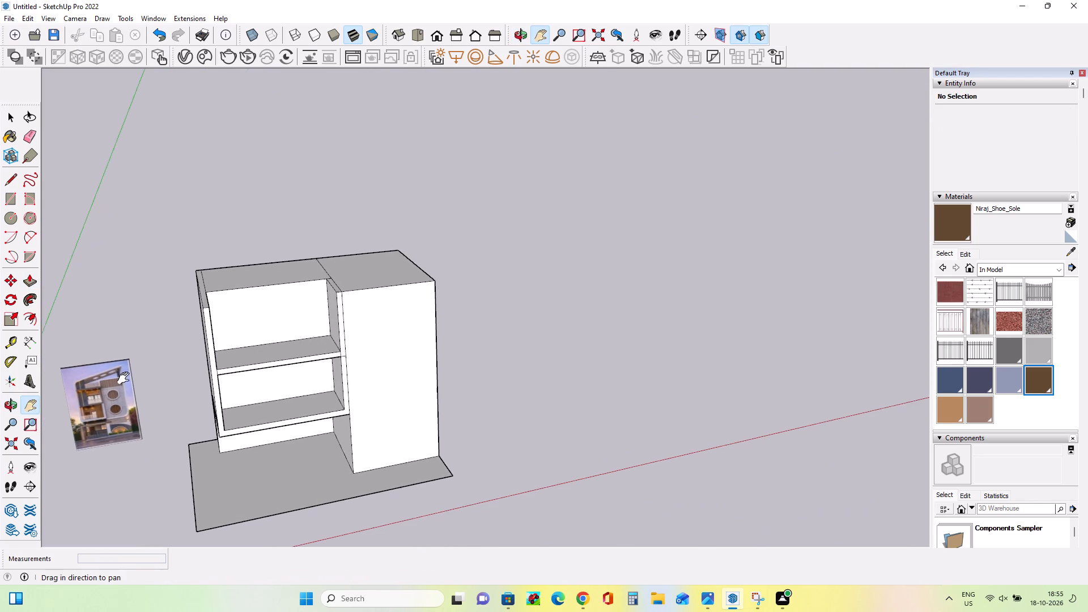
pyautogui.moveTo(126, 379); pyautogui.dragTo(222, 341)
pyautogui.scroll(11, 278, 337)
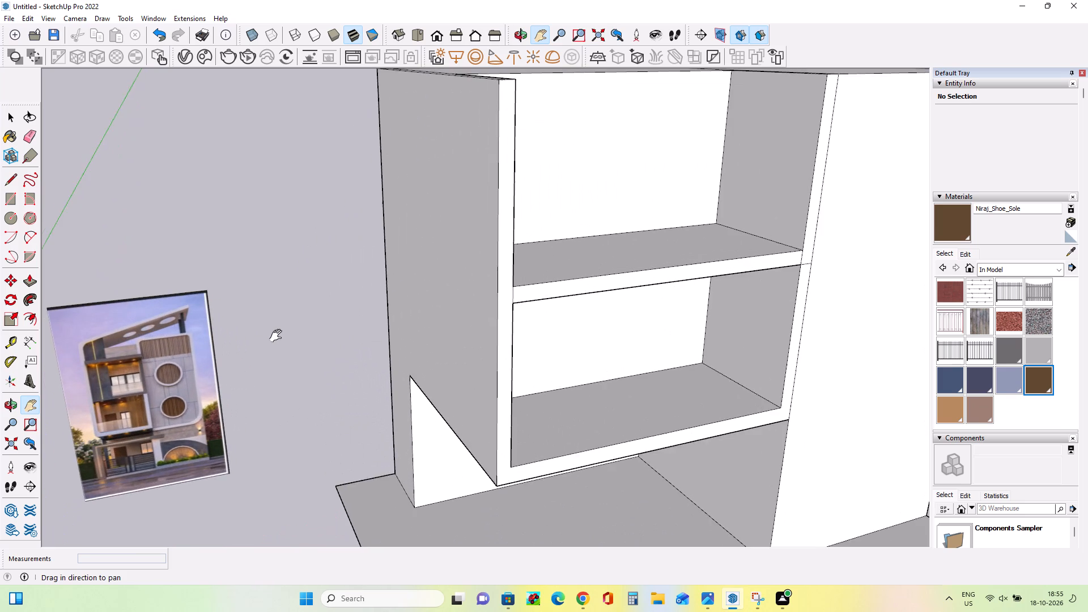
pyautogui.scroll(1, 278, 336)
pyautogui.scroll(4, 139, 366)
pyautogui.scroll(-4, 139, 366)
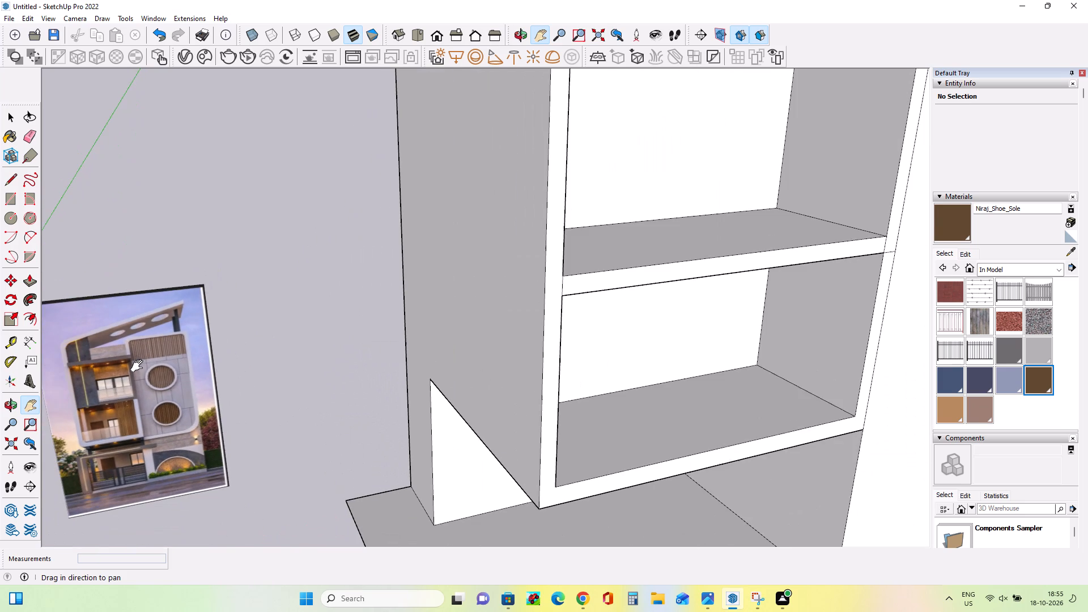
pyautogui.scroll(2, 104, 360)
pyautogui.scroll(-10, 104, 360)
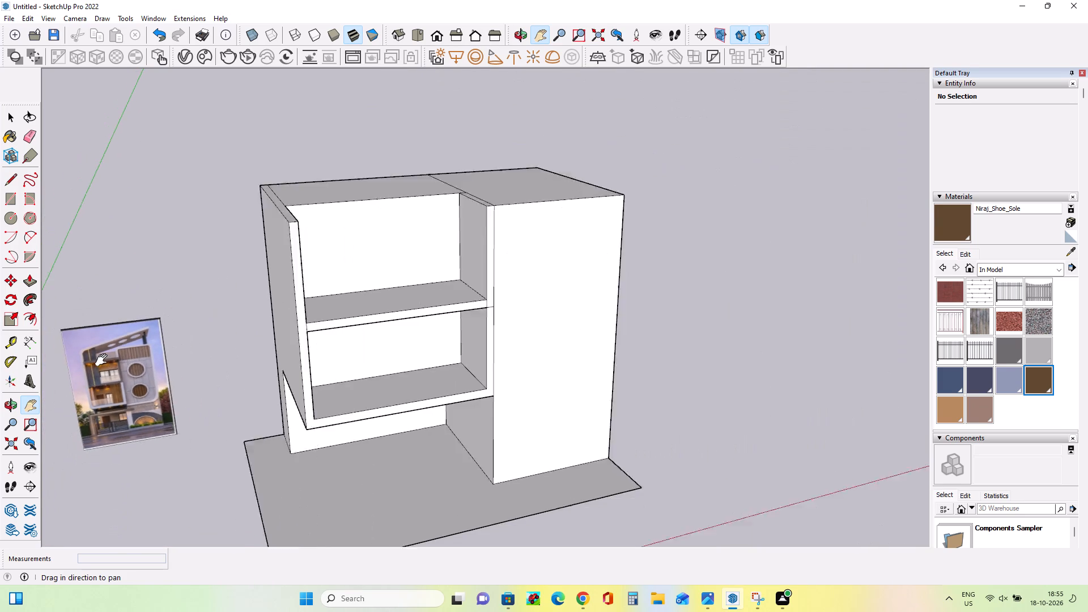
pyautogui.scroll(-2, 104, 360)
pyautogui.scroll(1, 104, 360)
# Push/Pull the rear volume's top face up about 107', above the tall block's top.
pyautogui.moveTo(272, 327); pyautogui.dragTo(294, 245, button='middle')
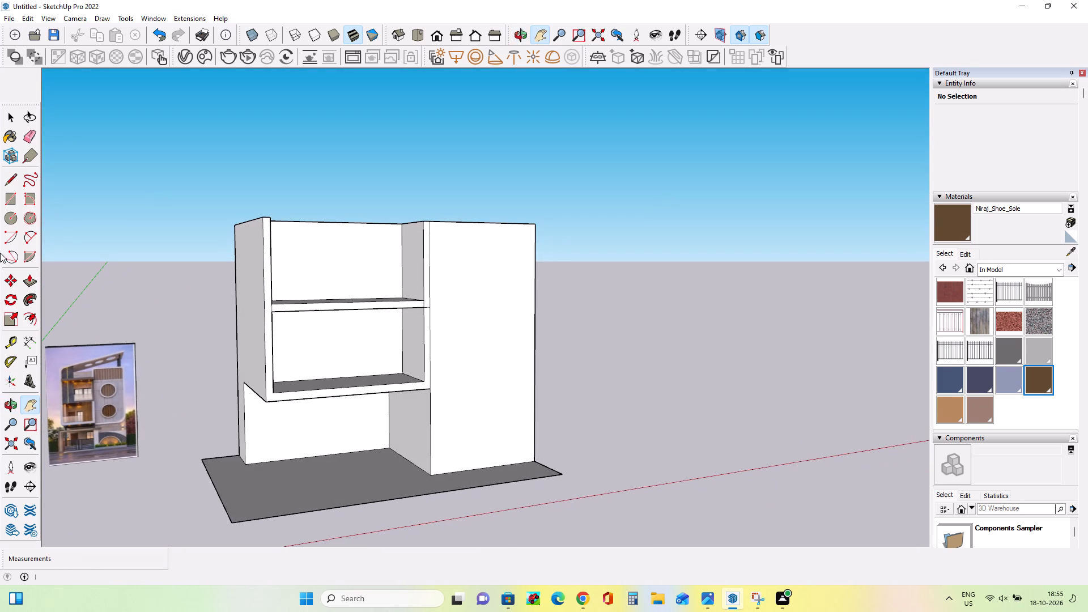
pyautogui.moveTo(336, 217); pyautogui.dragTo(325, 301, button='middle')
pyautogui.click(33, 280)
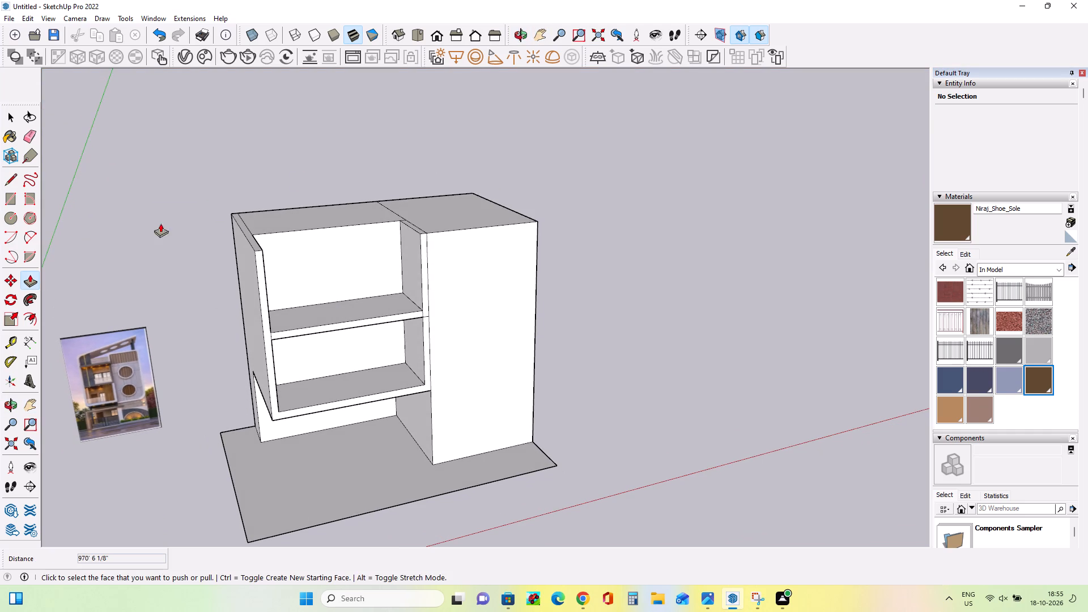
pyautogui.click(341, 212)
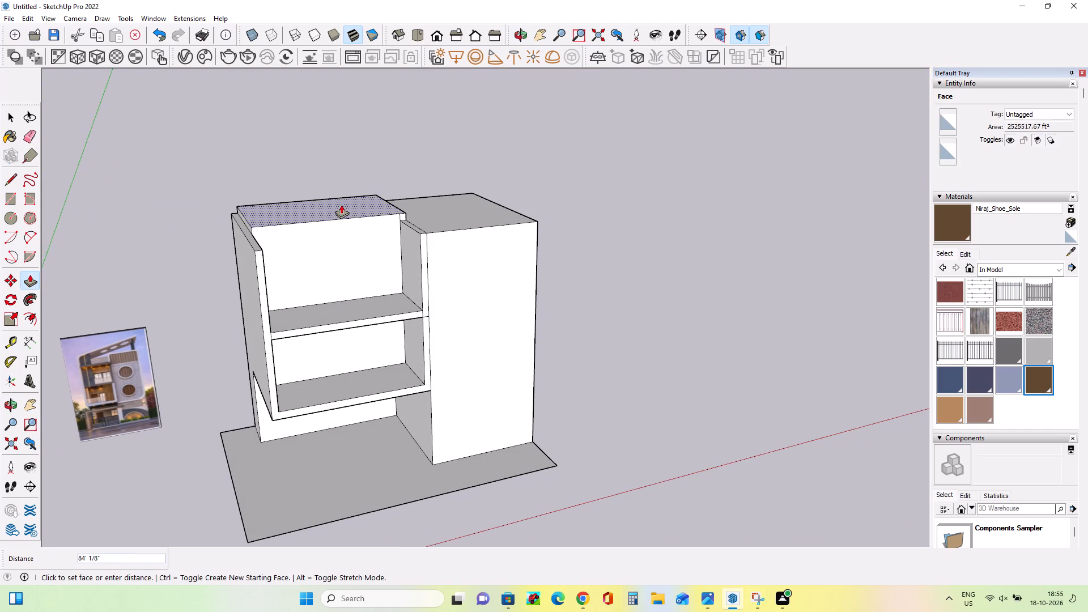
pyautogui.click(341, 205)
# Draw a rectangle about 1833' wide over the raised upper band of the rear volume's front face.
pyautogui.moveTo(410, 236); pyautogui.dragTo(358, 205, button='middle')
pyautogui.click(10, 203)
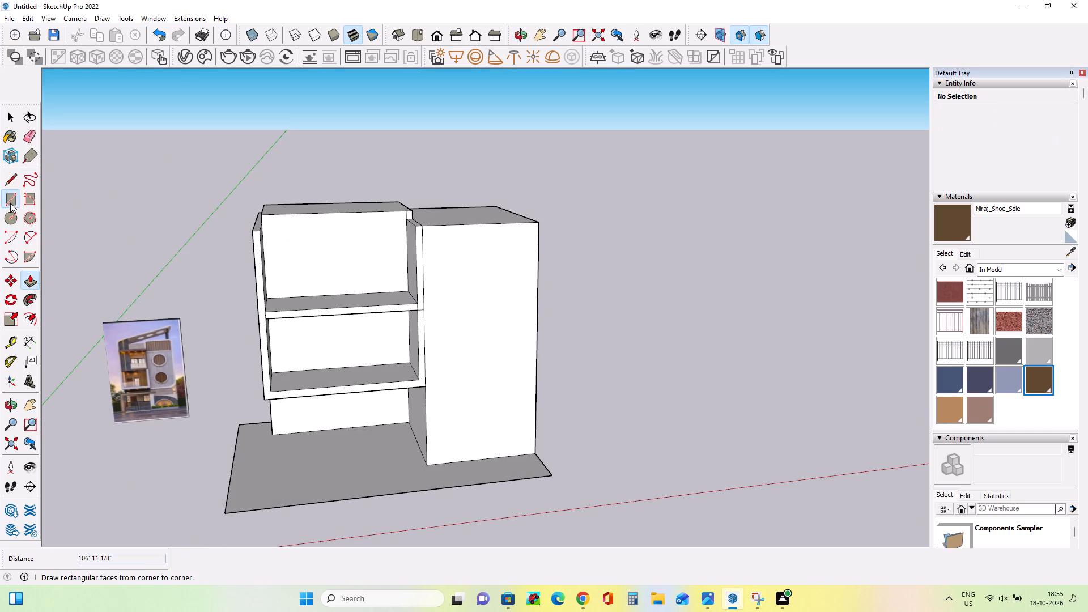
pyautogui.scroll(5, 296, 226)
pyautogui.click(242, 208)
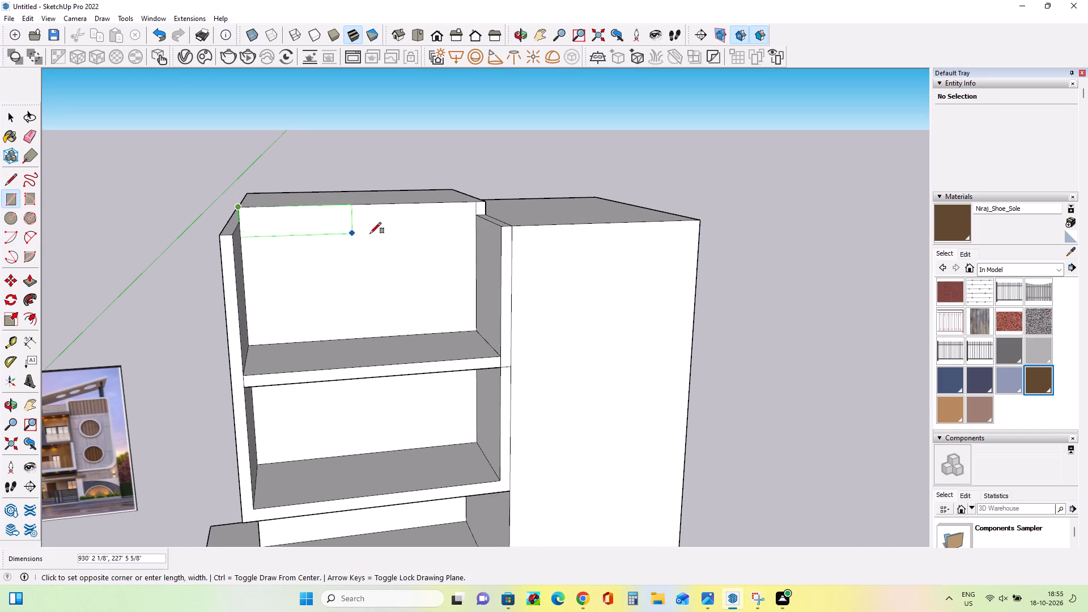
pyautogui.click(480, 216)
# Erase the short vertical edge at the end of the front band beside the tall block.
pyautogui.moveTo(495, 222); pyautogui.dragTo(501, 235, button='middle')
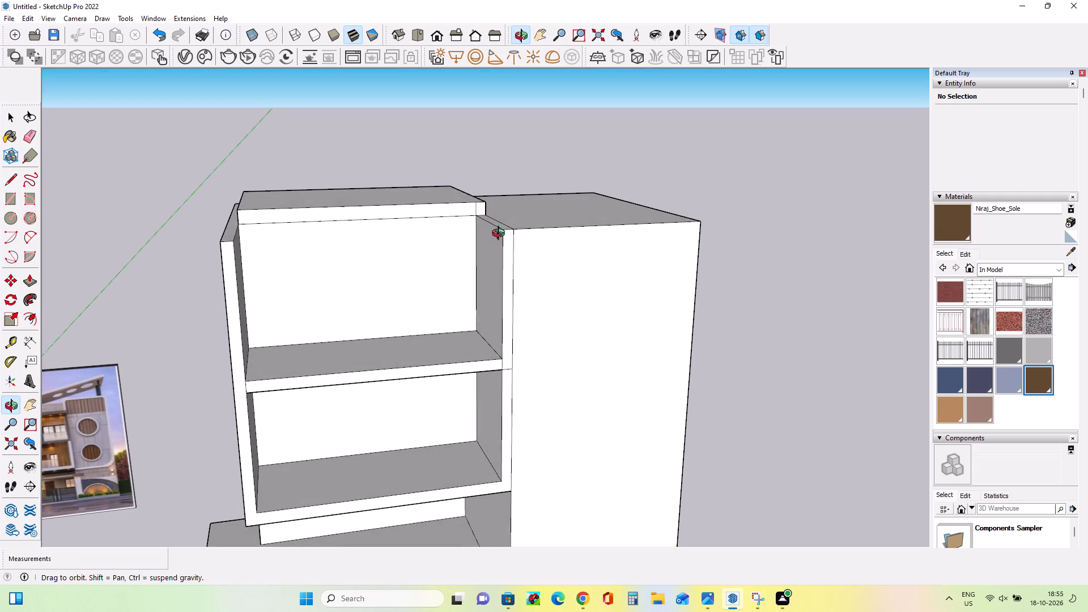
pyautogui.moveTo(501, 235); pyautogui.dragTo(501, 237, button='middle')
pyautogui.click(29, 137)
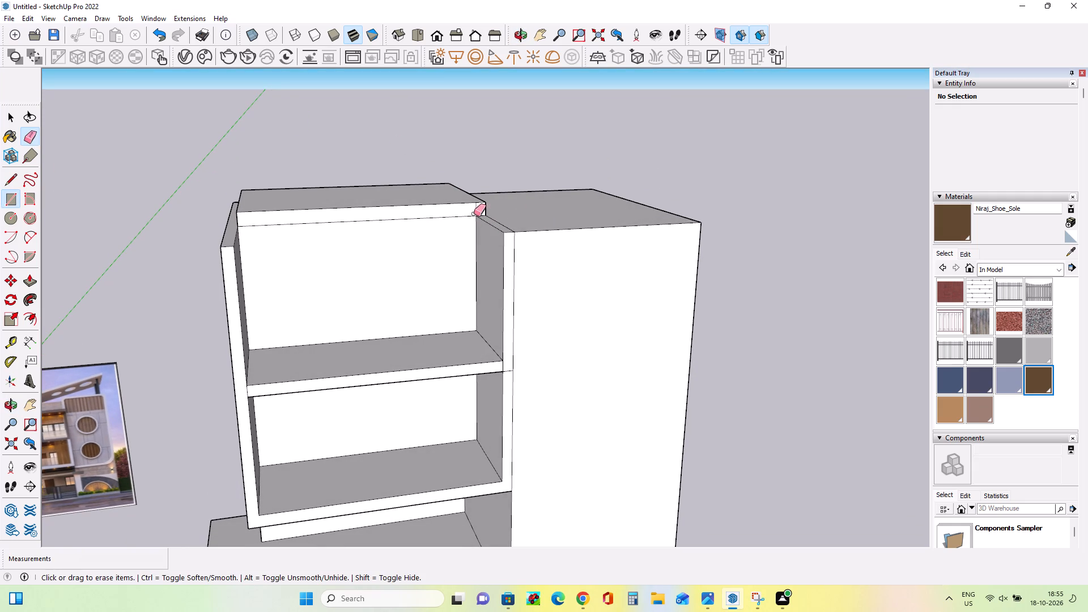
pyautogui.click(477, 211)
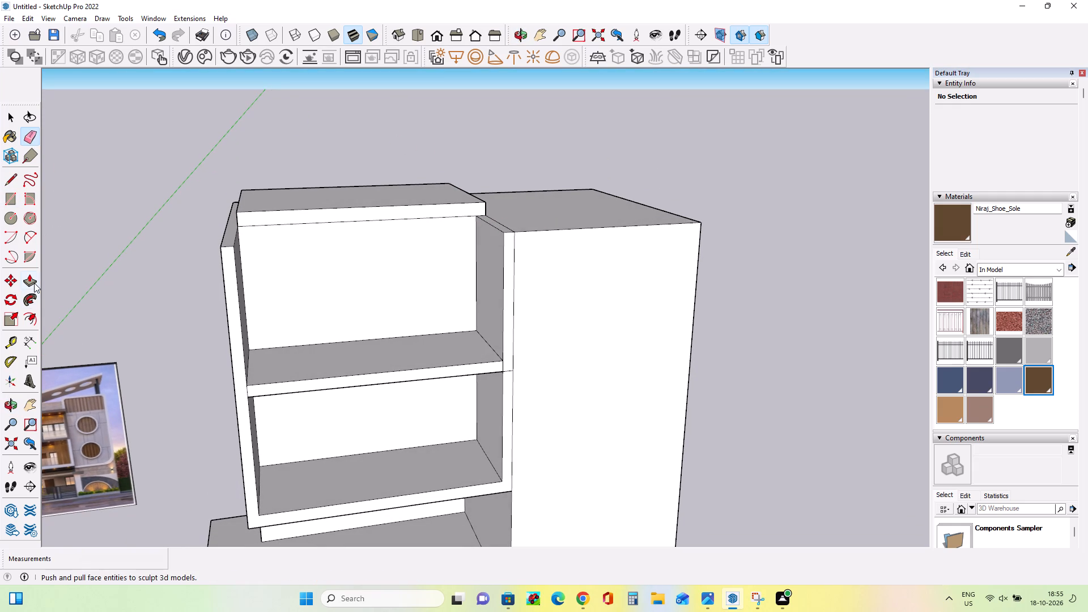
# Push/Pull the upper band of the rear volume forward about 768', flush with the front of the balcony frame.
pyautogui.click(34, 283)
pyautogui.click(325, 216)
pyautogui.click(328, 238)
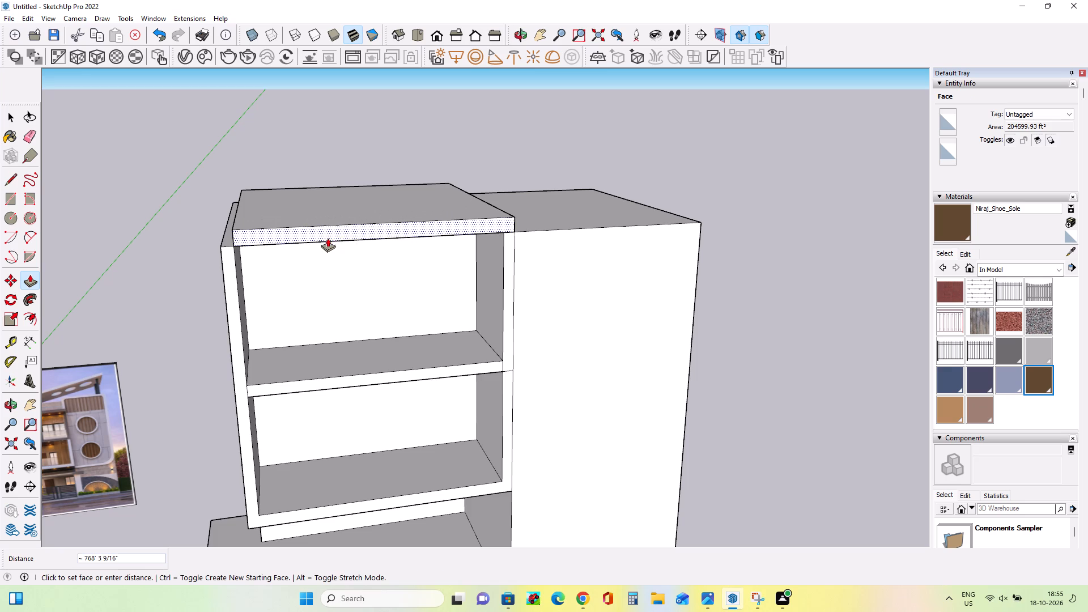
# Check the roofline in the elevation image and Push/Pull the top face of the roof slab over the balconies up about 14'.
pyautogui.scroll(-4, 371, 263)
pyautogui.moveTo(371, 263); pyautogui.dragTo(381, 278, button='middle')
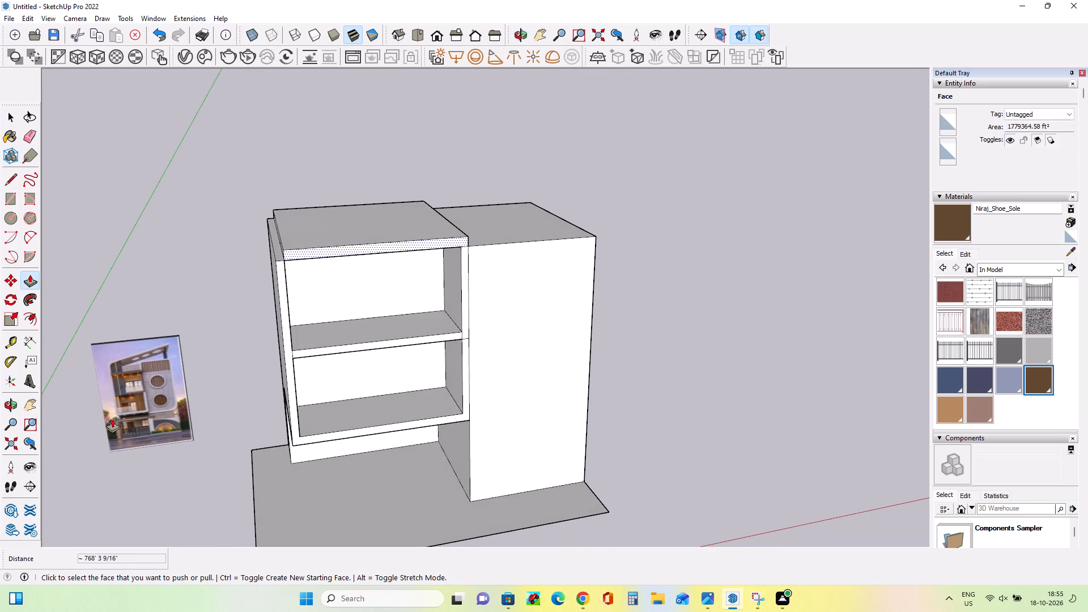
pyautogui.scroll(17, 134, 387)
pyautogui.scroll(-3, 134, 387)
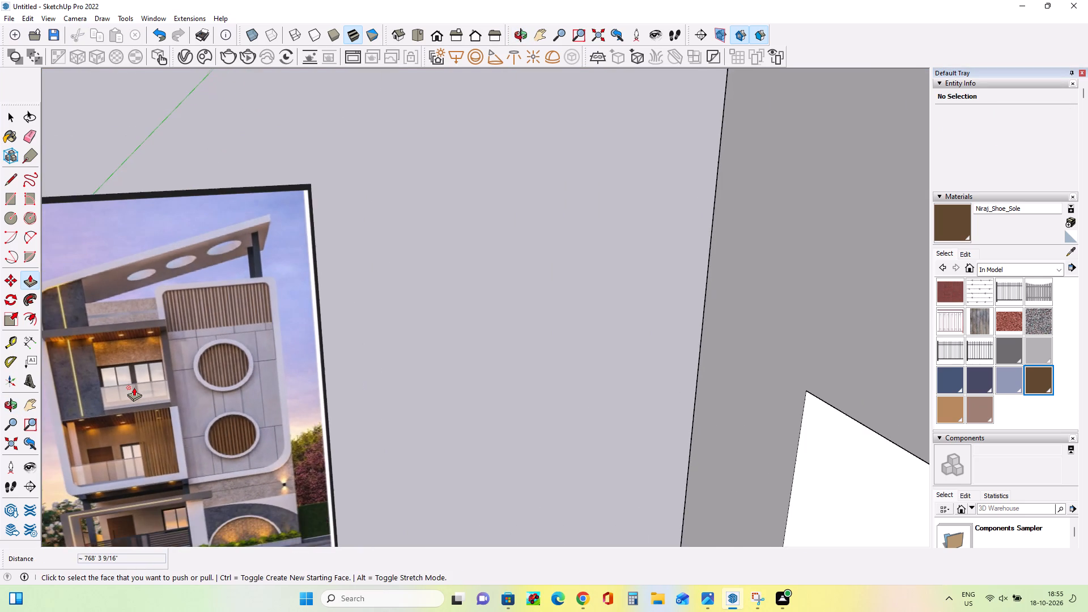
pyautogui.scroll(-14, 134, 387)
pyautogui.moveTo(441, 343); pyautogui.dragTo(442, 370, button='middle')
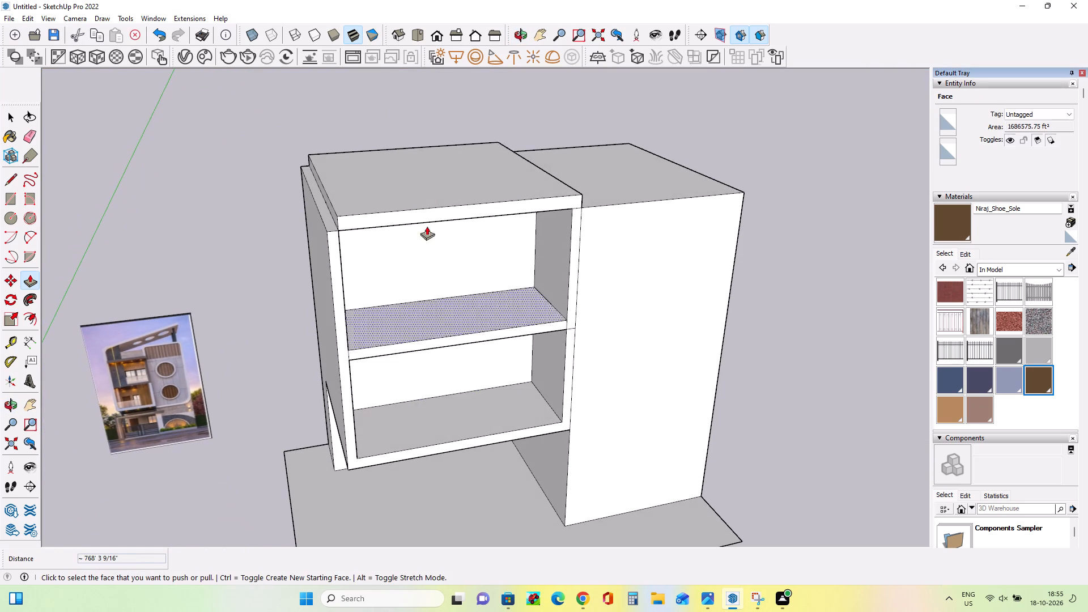
pyautogui.click(426, 186)
pyautogui.click(427, 185)
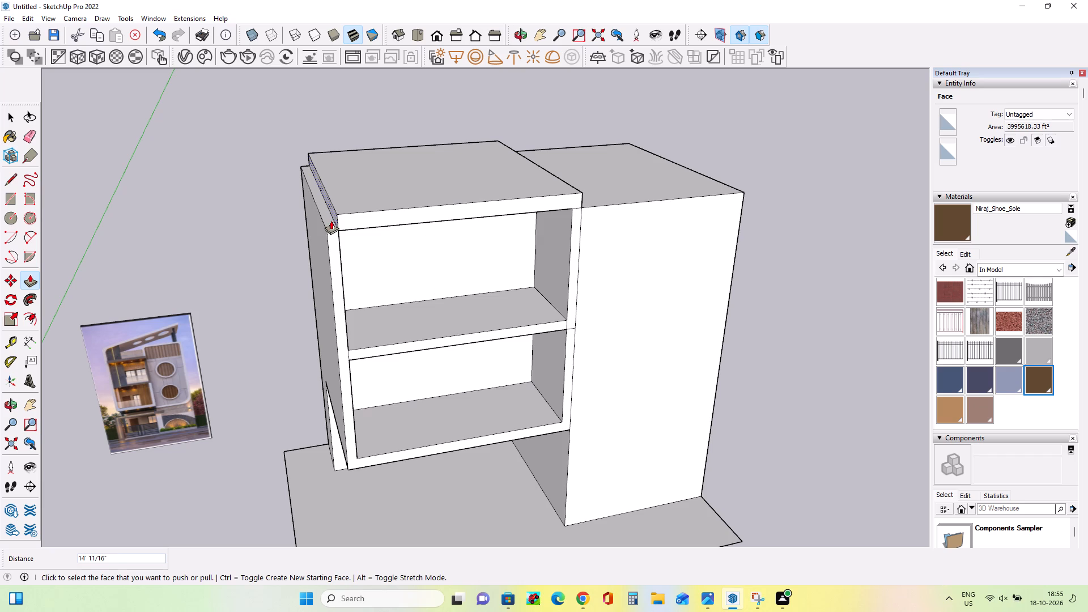
# Push/Pull the top of the outer side wall, opposite the tall block, up level with the roof slab's top.
pyautogui.click(331, 222)
pyautogui.click(364, 200)
# Push/Pull the underside of the roof slab above the upper balcony slightly down to thicken the slab.
pyautogui.moveTo(369, 243); pyautogui.dragTo(258, 234, button='middle')
pyautogui.scroll(-1, 369, 243)
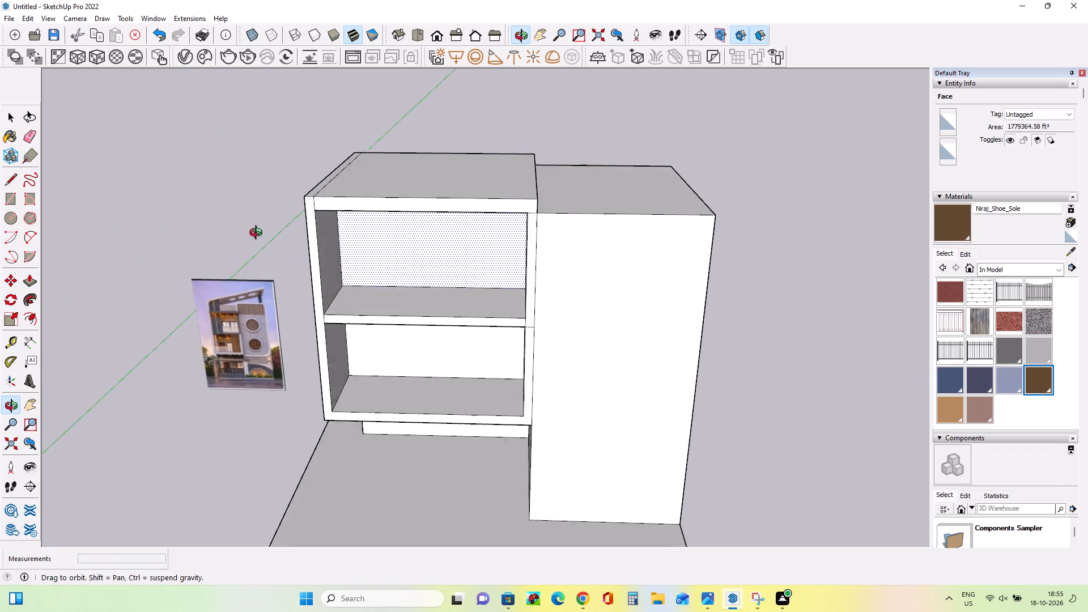
pyautogui.moveTo(258, 234); pyautogui.dragTo(439, 235, button='middle')
pyautogui.moveTo(453, 259); pyautogui.dragTo(367, 173, button='middle')
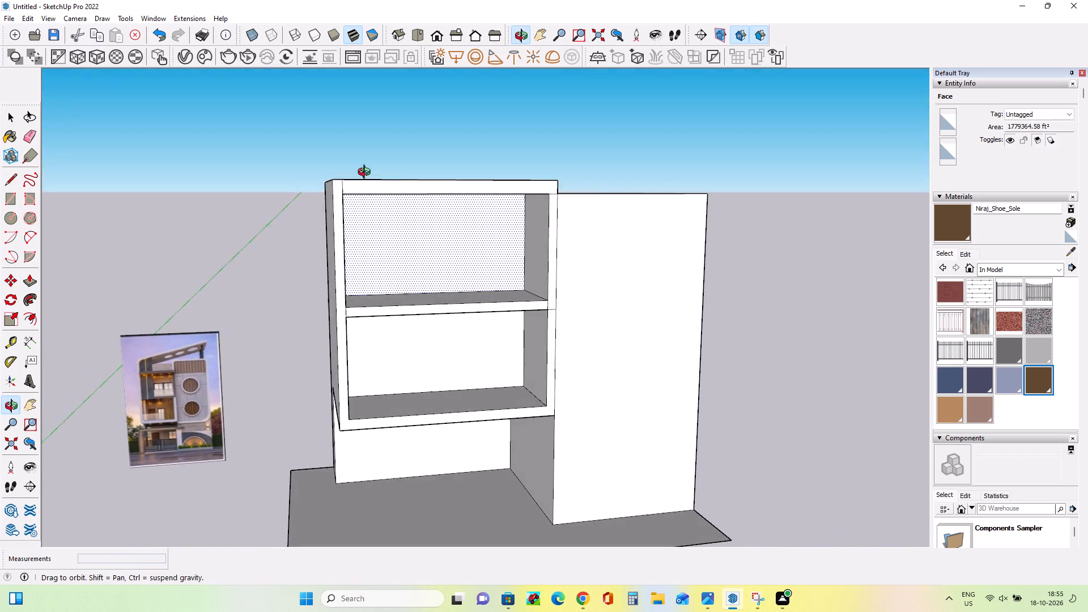
pyautogui.moveTo(367, 173); pyautogui.dragTo(380, 179, button='middle')
pyautogui.moveTo(477, 264); pyautogui.dragTo(392, 273, button='middle')
pyautogui.moveTo(426, 258); pyautogui.dragTo(497, 219, button='middle')
pyautogui.click(485, 188)
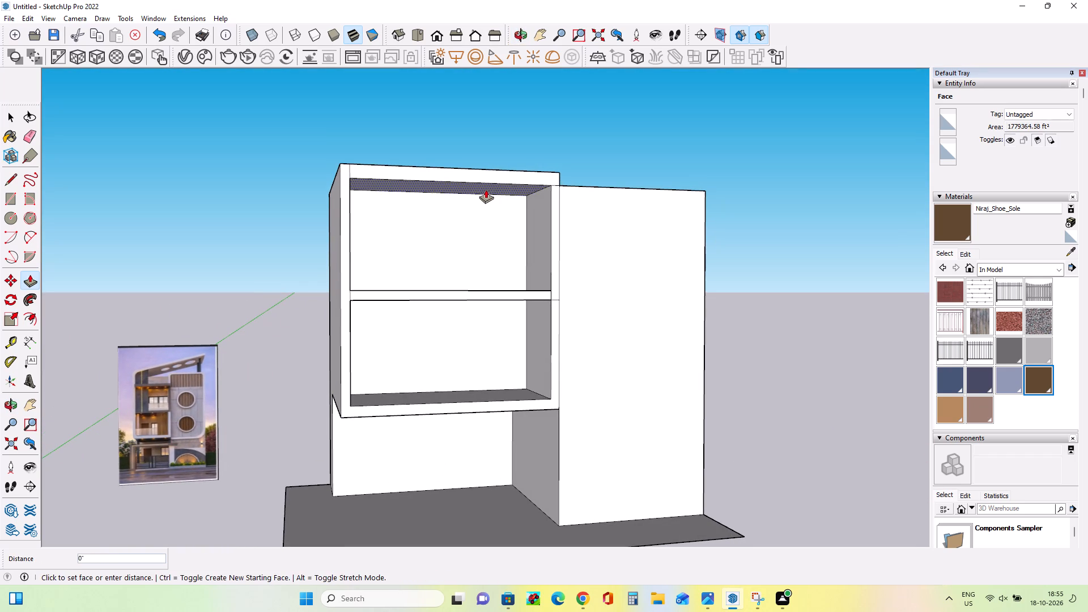
pyautogui.click(486, 193)
# Push/Pull the roof slab's top face down below the outer side wall's top, and raise it back about 31'.
pyautogui.moveTo(503, 189); pyautogui.dragTo(511, 295, button='middle')
pyautogui.click(479, 177)
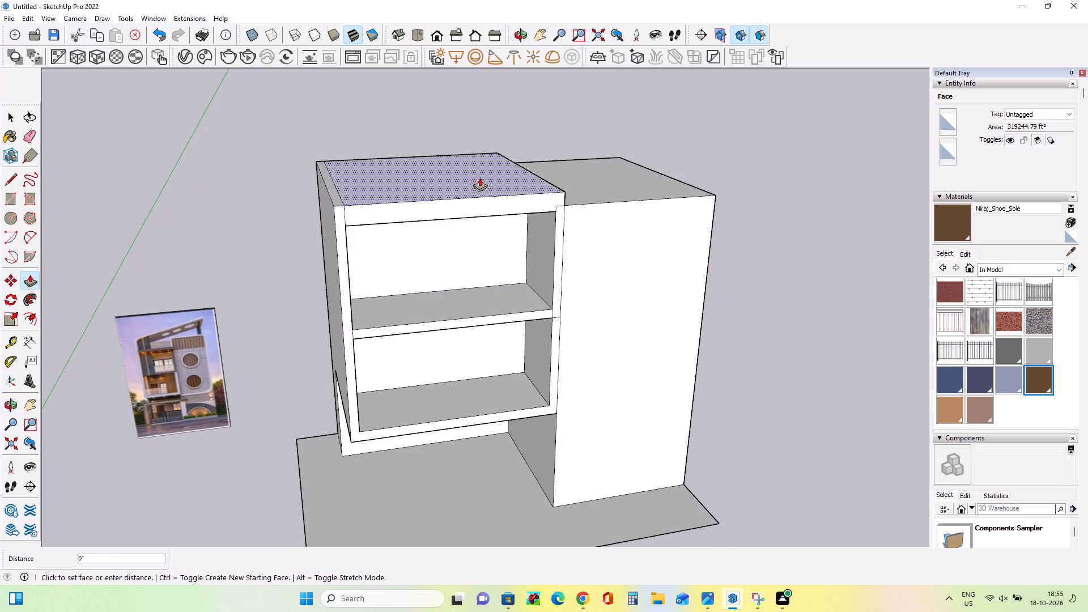
pyautogui.click(481, 185)
pyautogui.moveTo(432, 185); pyautogui.dragTo(383, 172, button='middle')
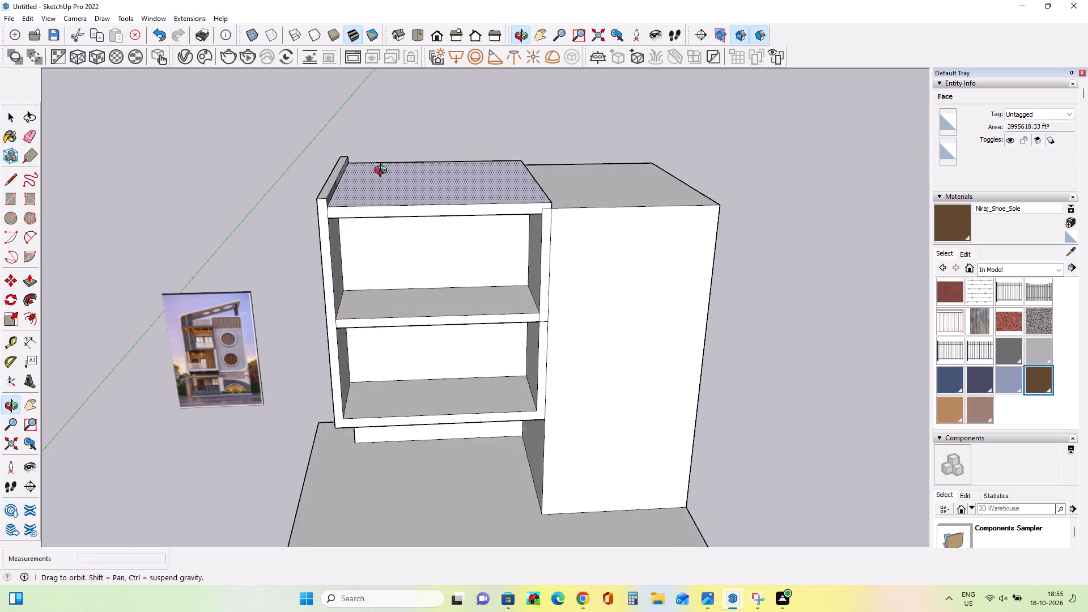
pyautogui.moveTo(383, 172); pyautogui.dragTo(404, 159, button='middle')
pyautogui.click(418, 187)
pyautogui.click(418, 184)
# Push/Pull the tall block's top face up level with the roof slab, and then about 395' above it.
pyautogui.scroll(1, 439, 224)
pyautogui.moveTo(440, 226); pyautogui.dragTo(449, 242, button='middle')
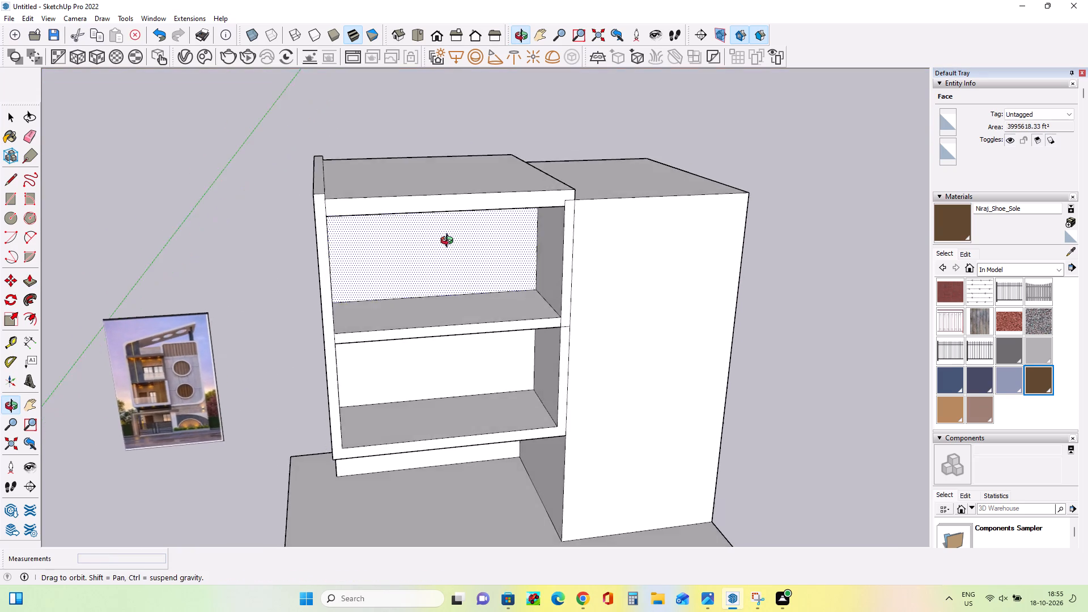
pyautogui.moveTo(449, 242); pyautogui.dragTo(440, 199, button='middle')
pyautogui.scroll(-2, 440, 199)
pyautogui.moveTo(449, 242); pyautogui.dragTo(464, 219, button='middle')
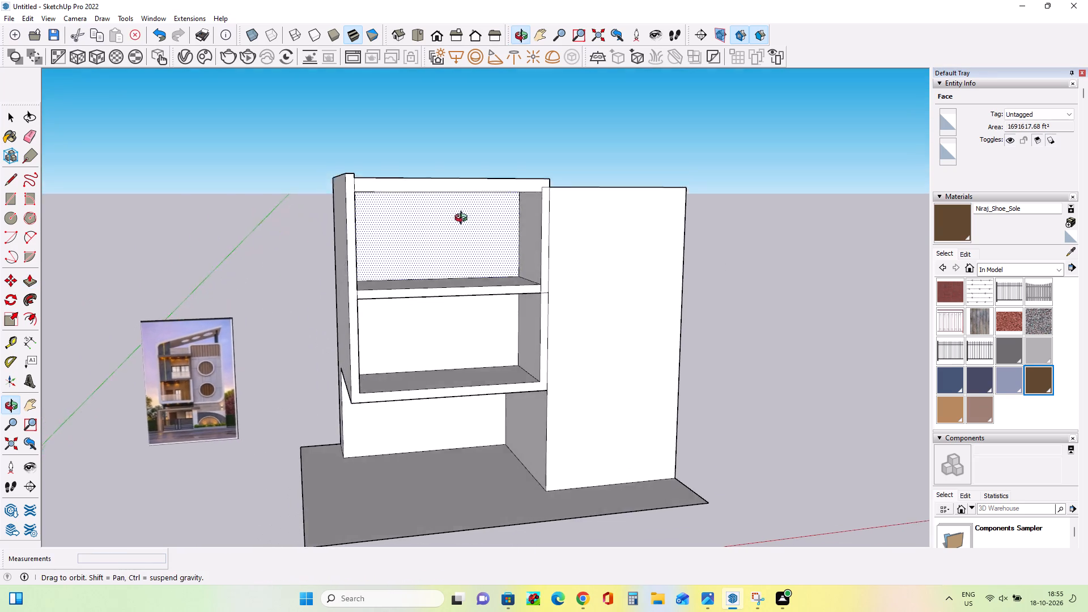
pyautogui.moveTo(464, 219); pyautogui.dragTo(448, 204, button='middle')
pyautogui.scroll(-2, 445, 270)
pyautogui.moveTo(525, 283); pyautogui.dragTo(505, 310, button='middle')
pyautogui.scroll(-3, 509, 228)
pyautogui.moveTo(576, 207); pyautogui.dragTo(577, 308, button='middle')
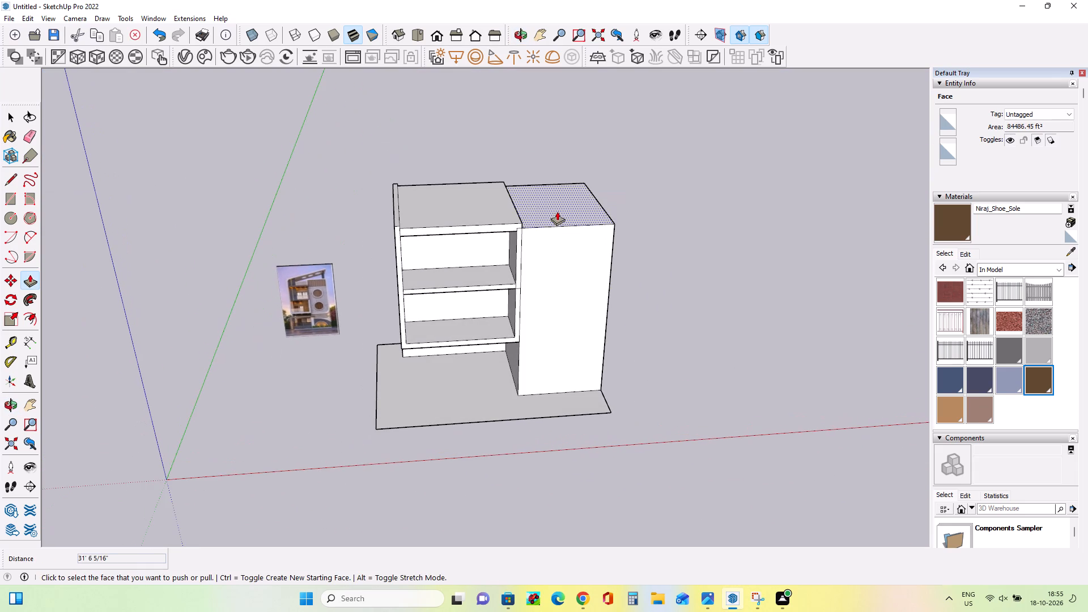
pyautogui.click(557, 211)
pyautogui.click(563, 186)
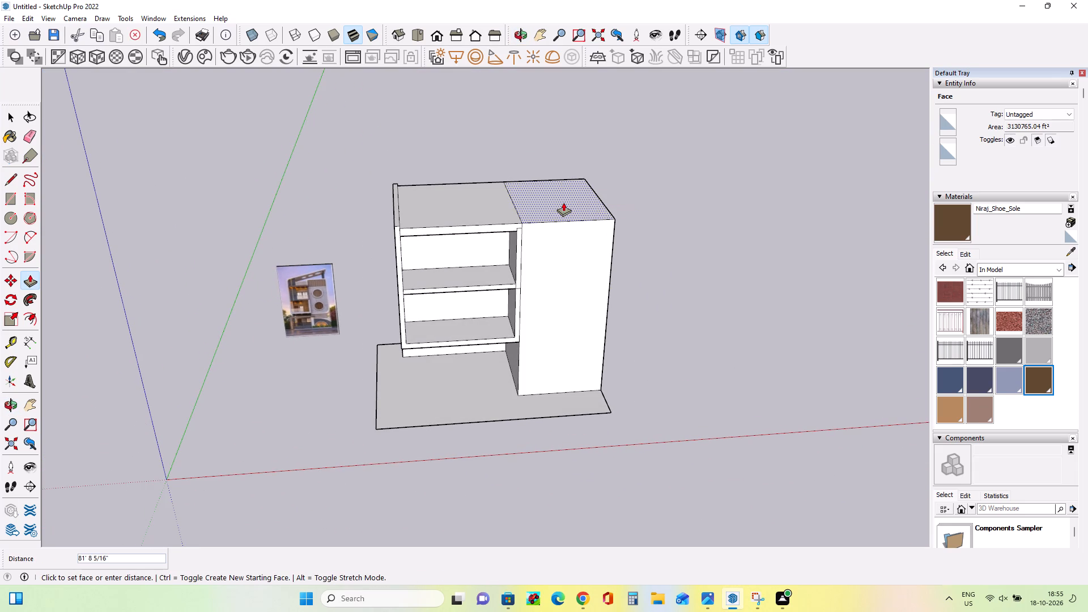
pyautogui.click(563, 202)
pyautogui.click(563, 180)
pyautogui.moveTo(584, 263); pyautogui.dragTo(603, 206, button='middle')
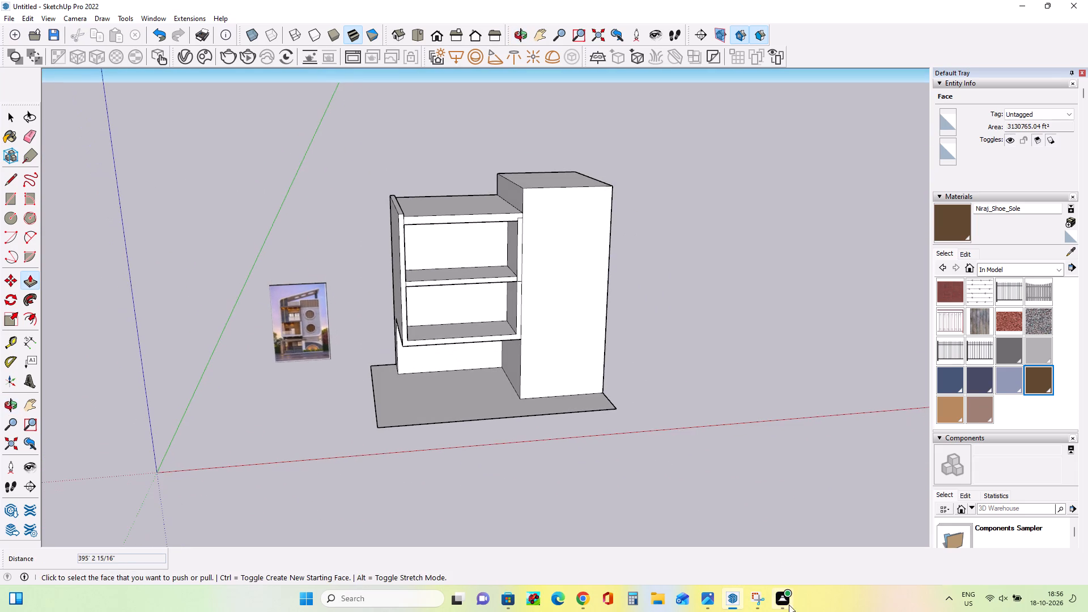
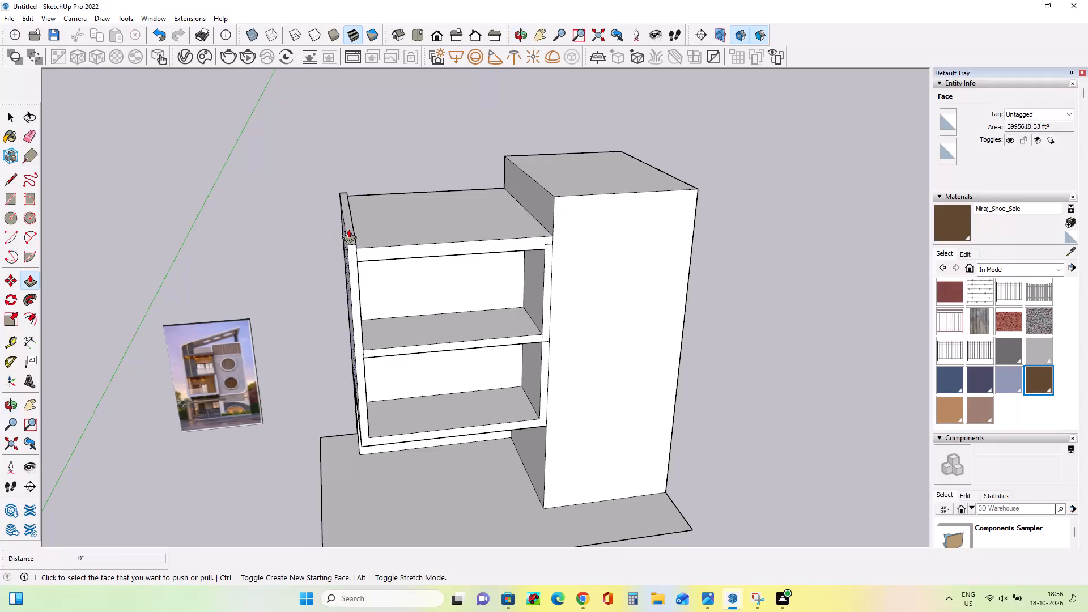
# Push/Pull the top face of the thin side wall beside the shelf-like floors upward by about 298'.
pyautogui.click(350, 229)
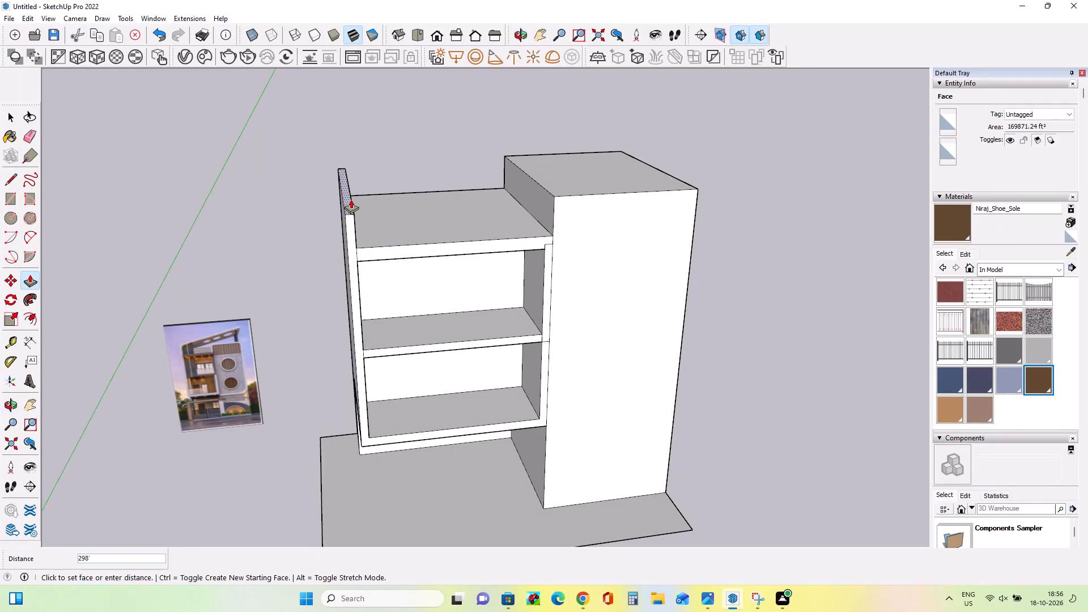
pyautogui.click(351, 199)
# Examine the raised side wall and the roof slab beside the tall block from several angles.
pyautogui.scroll(-6, 457, 163)
pyautogui.scroll(1, 457, 163)
pyautogui.scroll(-1, 457, 163)
pyautogui.moveTo(473, 190); pyautogui.dragTo(482, 224, button='middle')
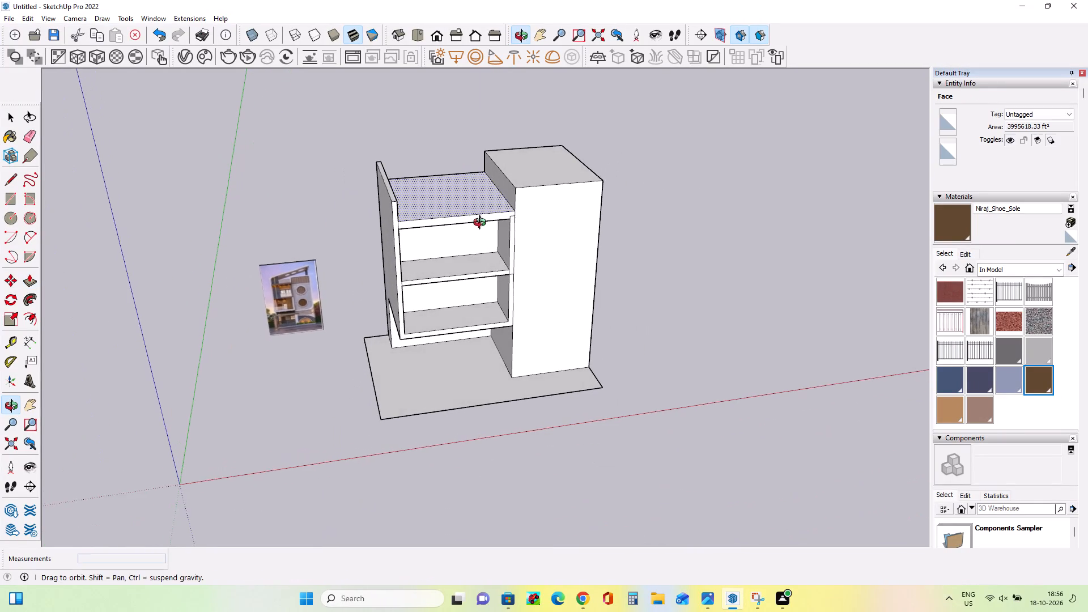
pyautogui.moveTo(482, 224); pyautogui.dragTo(482, 224, button='middle')
pyautogui.moveTo(500, 270); pyautogui.dragTo(493, 236, button='middle')
pyautogui.scroll(-2, 532, 205)
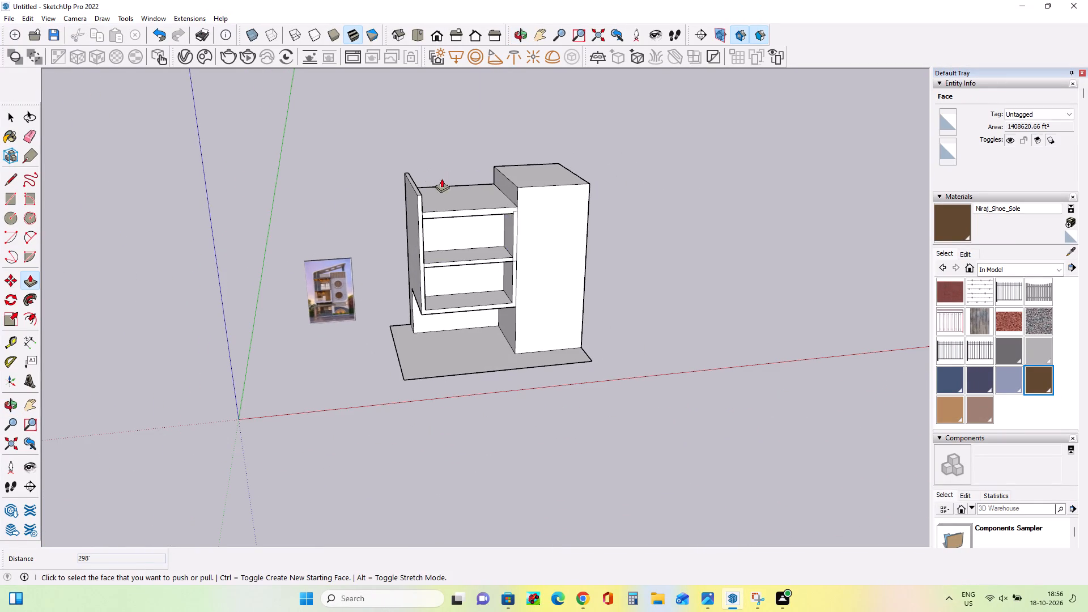
pyautogui.moveTo(433, 190); pyautogui.dragTo(437, 198, button='middle')
pyautogui.middleClick(469, 211)
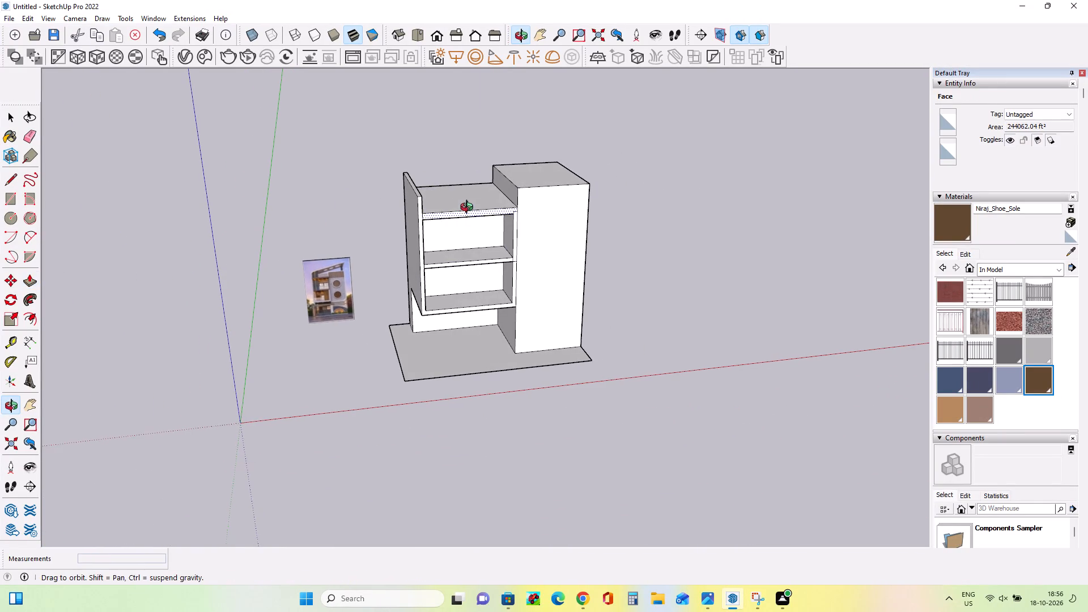
pyautogui.moveTo(470, 210); pyautogui.dragTo(377, 257, button='middle')
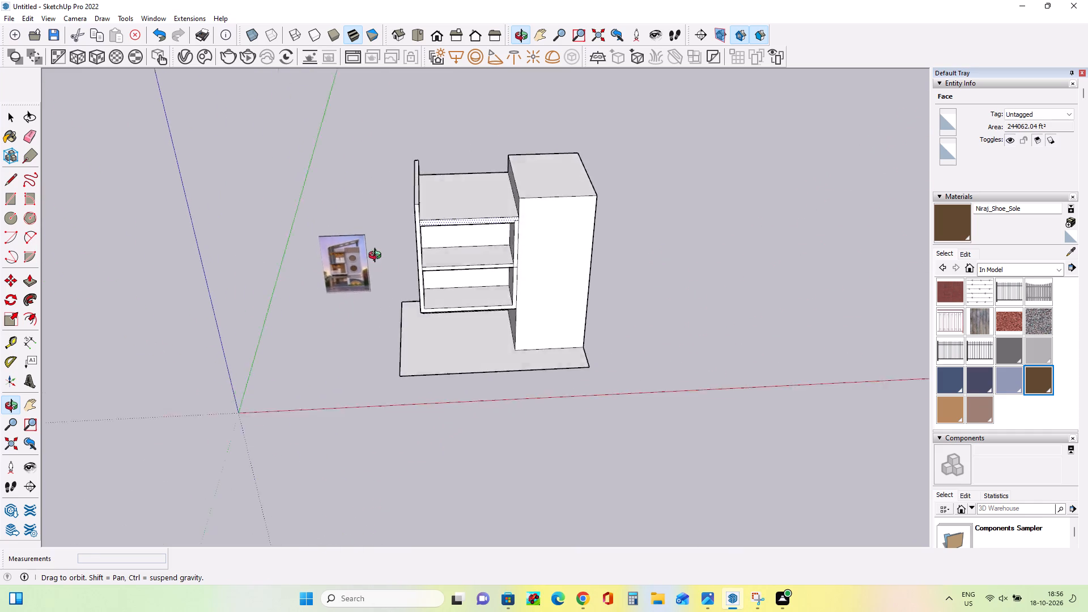
pyautogui.moveTo(377, 257); pyautogui.dragTo(338, 249, button='middle')
pyautogui.moveTo(454, 235); pyautogui.dragTo(476, 232, button='middle')
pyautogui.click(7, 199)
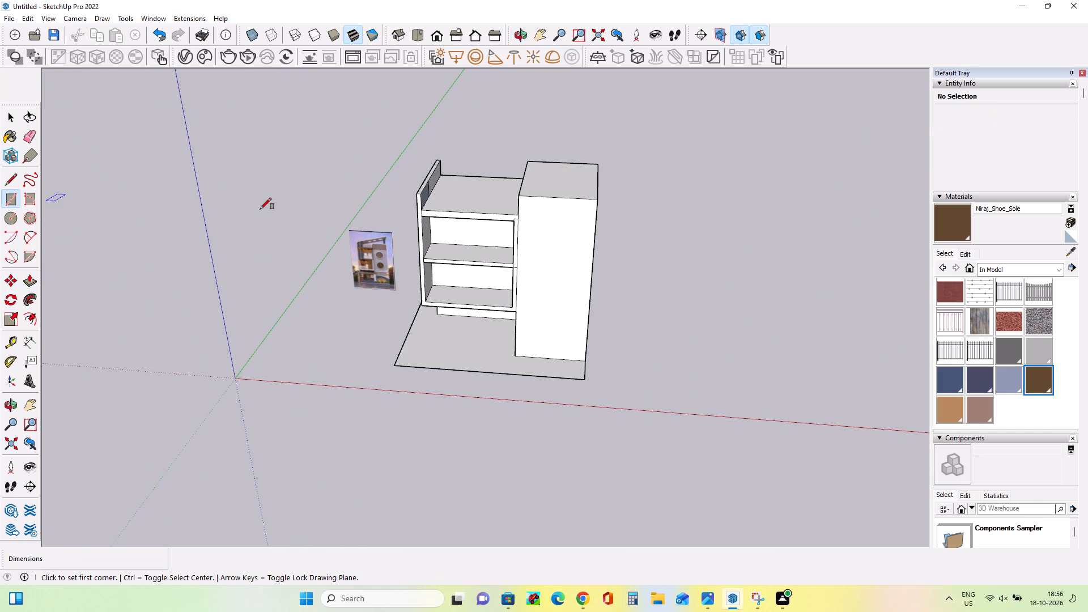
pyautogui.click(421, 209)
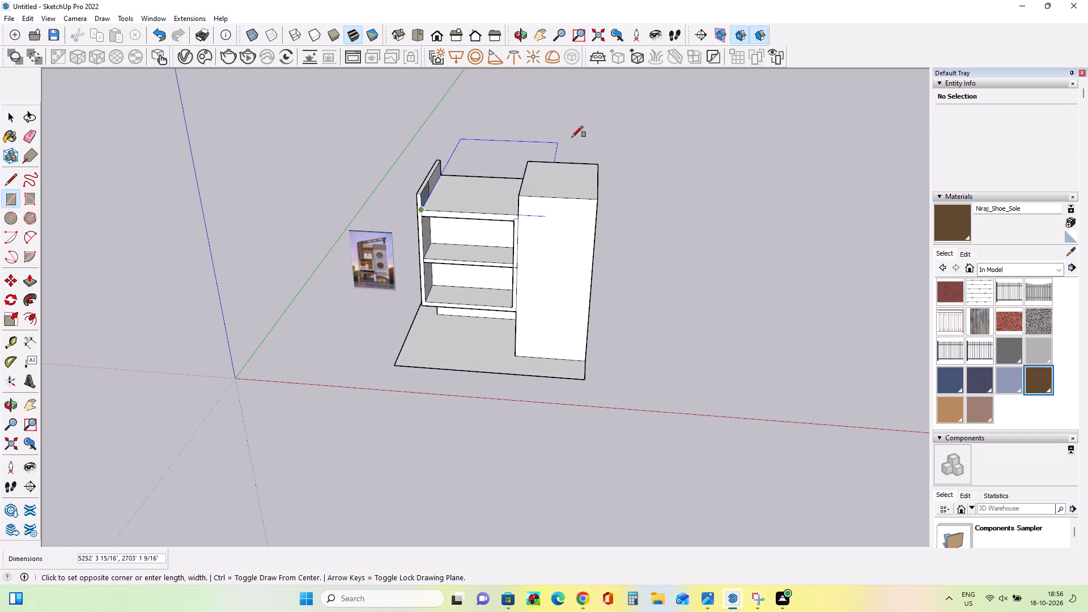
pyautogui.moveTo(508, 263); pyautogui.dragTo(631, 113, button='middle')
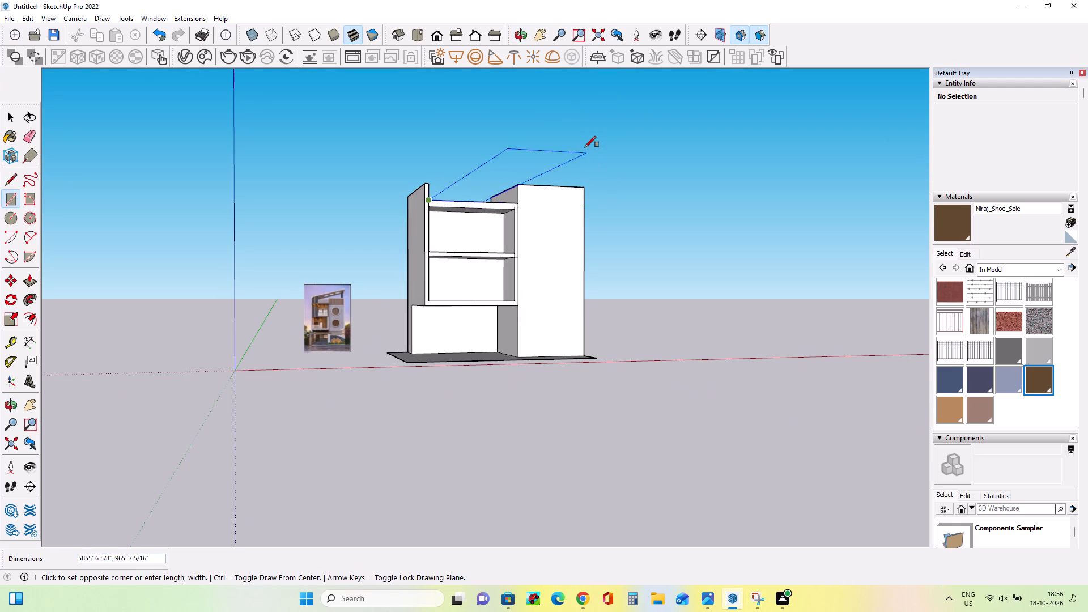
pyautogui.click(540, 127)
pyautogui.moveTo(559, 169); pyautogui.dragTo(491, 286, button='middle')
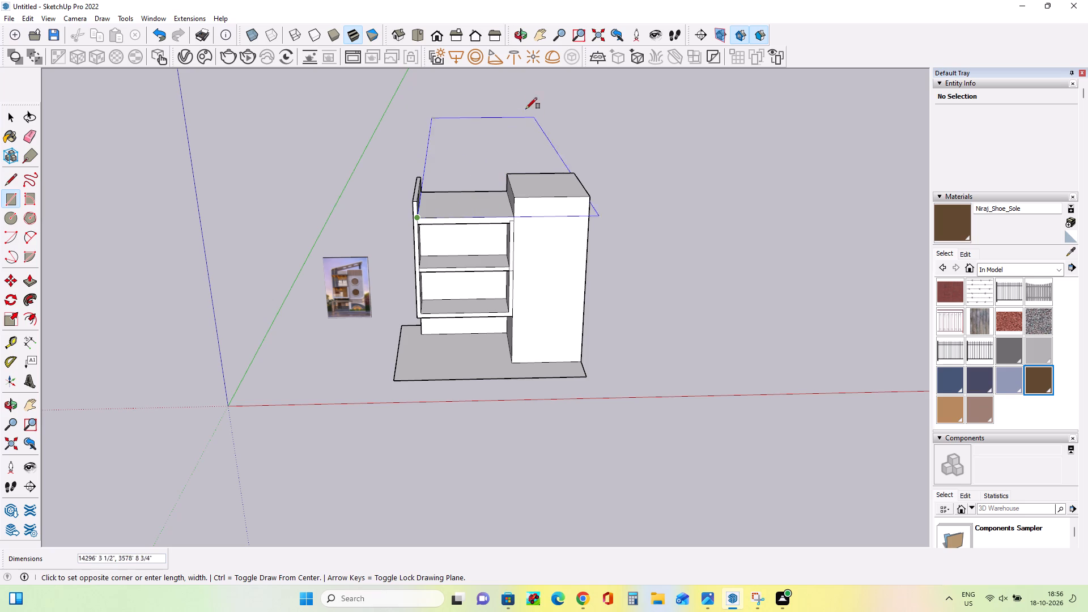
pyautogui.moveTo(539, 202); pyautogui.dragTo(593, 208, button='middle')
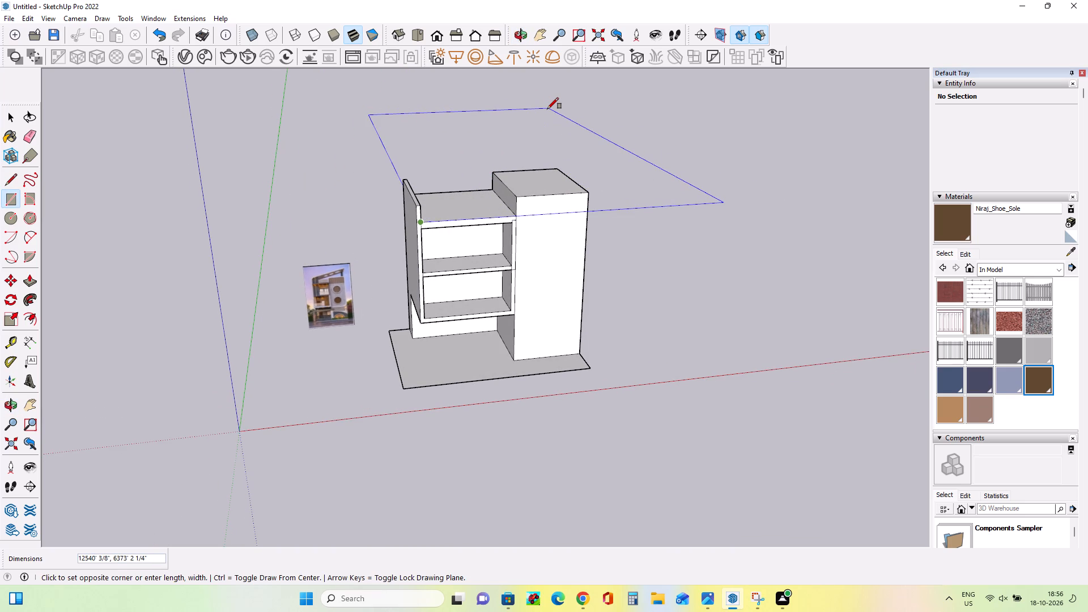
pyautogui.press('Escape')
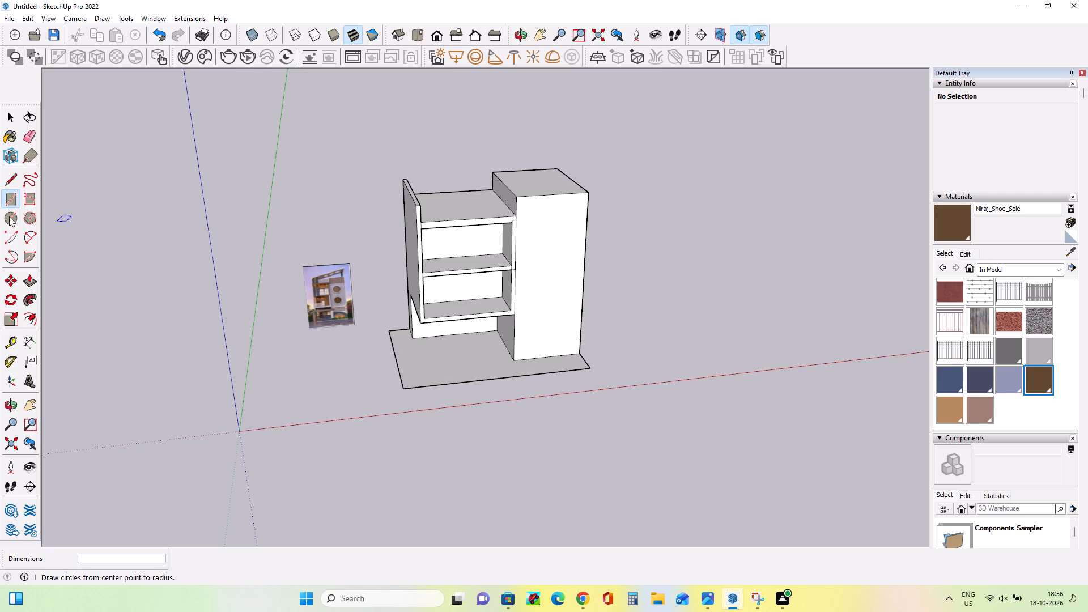
# Examine the reference facade image and compare its upper floors and rounded frame with the building model.
pyautogui.scroll(-6, 0, 268)
pyautogui.scroll(-4, 57, 266)
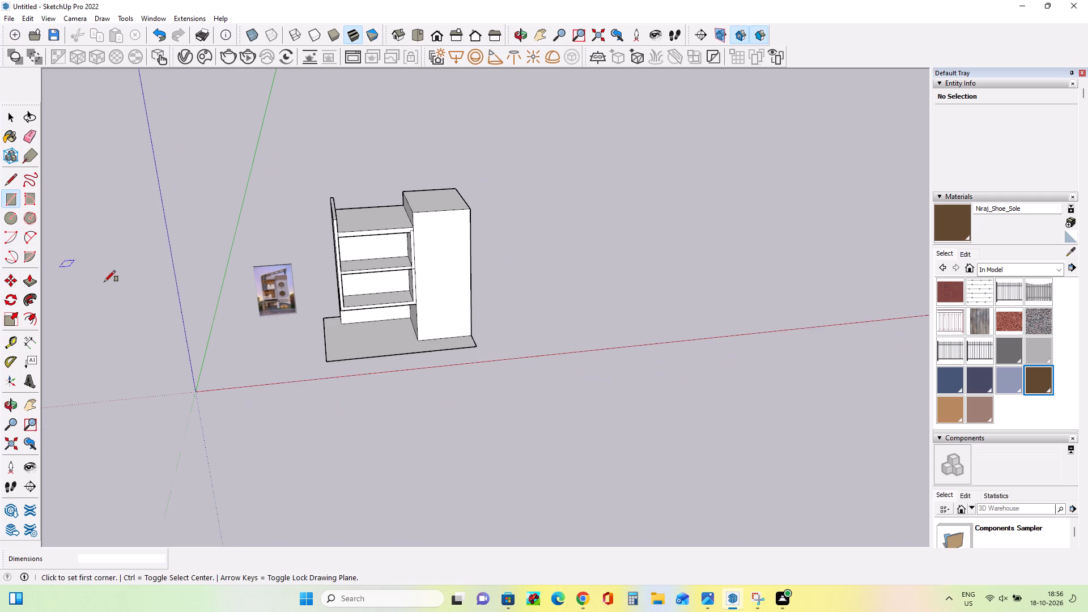
pyautogui.scroll(17, 290, 257)
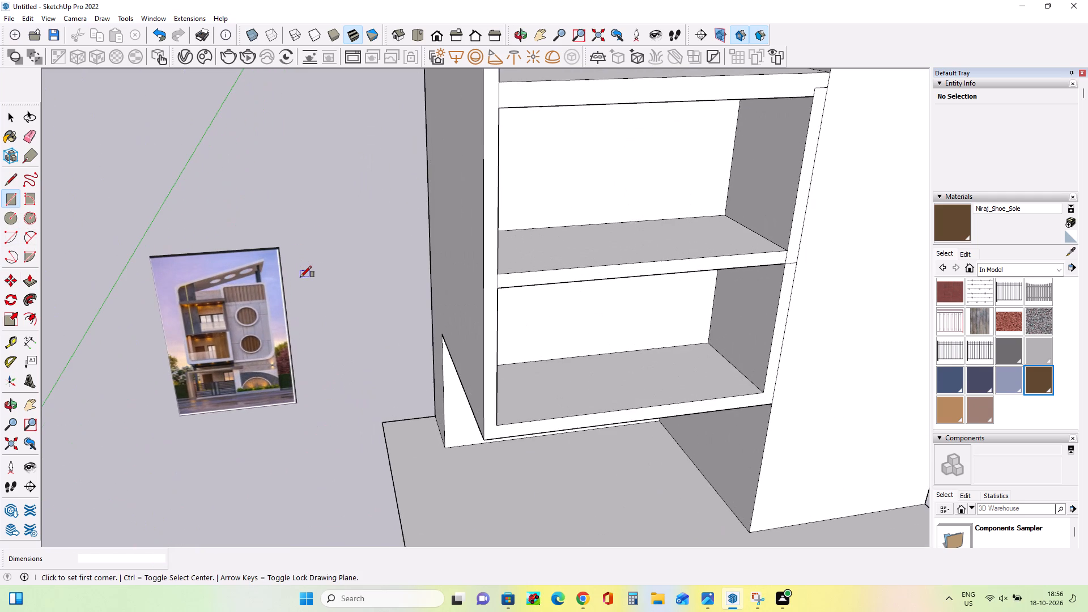
pyautogui.scroll(1, 228, 257)
pyautogui.scroll(-5, 219, 256)
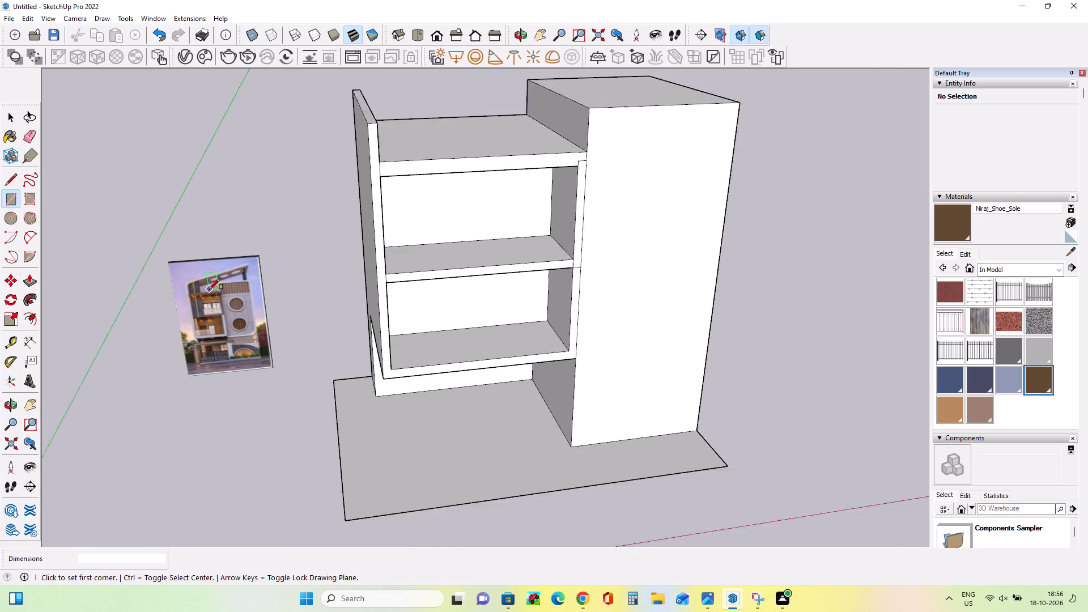
pyautogui.scroll(-4, 209, 290)
pyautogui.moveTo(224, 351); pyautogui.dragTo(235, 322, button='middle')
pyautogui.scroll(3, 198, 332)
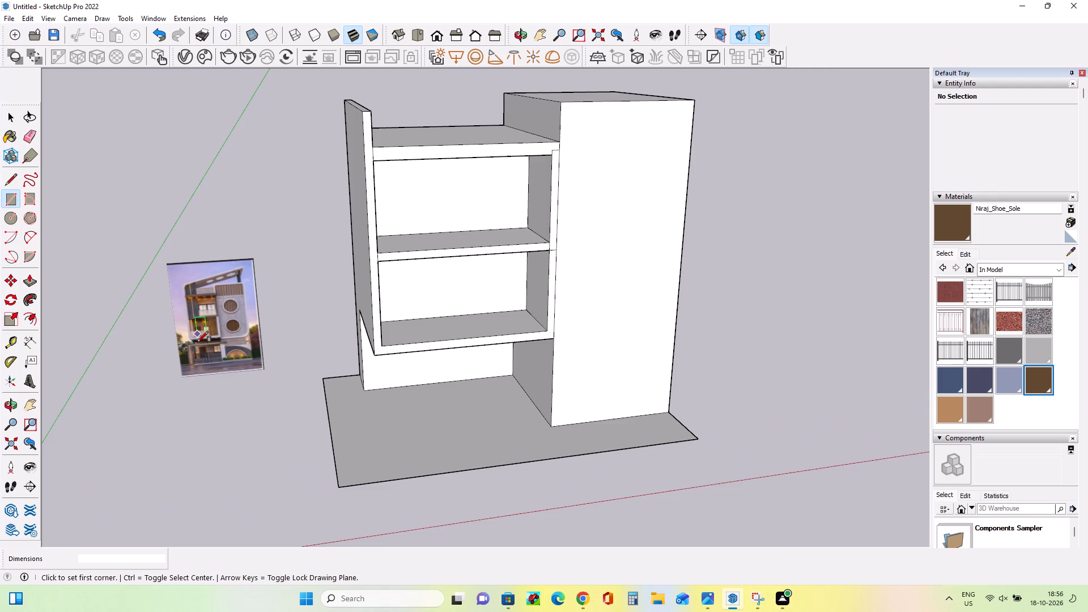
pyautogui.scroll(11, 197, 342)
pyautogui.scroll(-3, 143, 343)
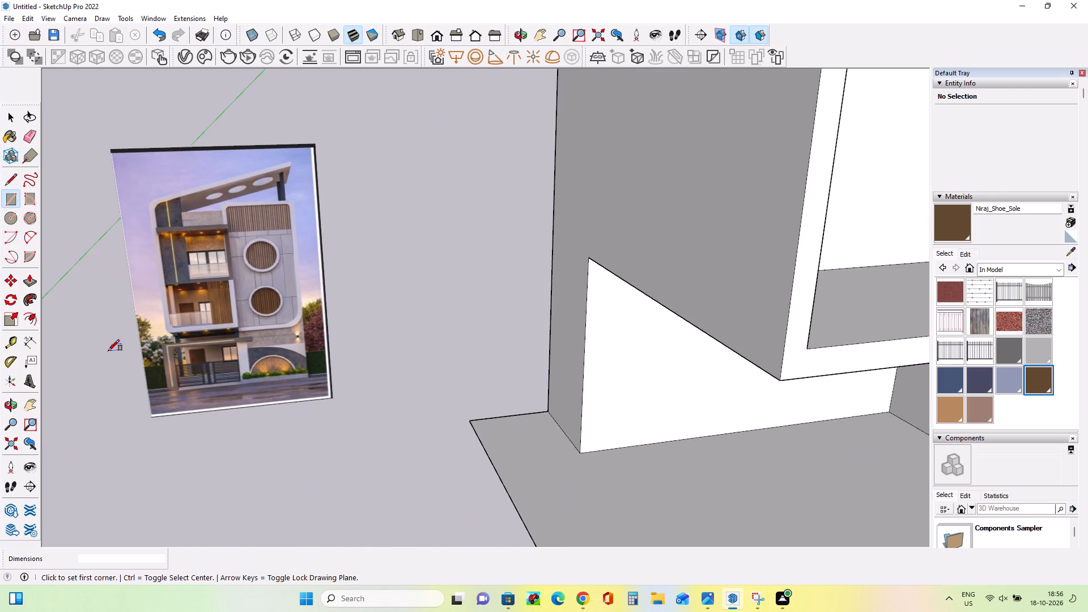
pyautogui.scroll(-15, 108, 351)
pyautogui.moveTo(410, 357); pyautogui.dragTo(404, 348, button='middle')
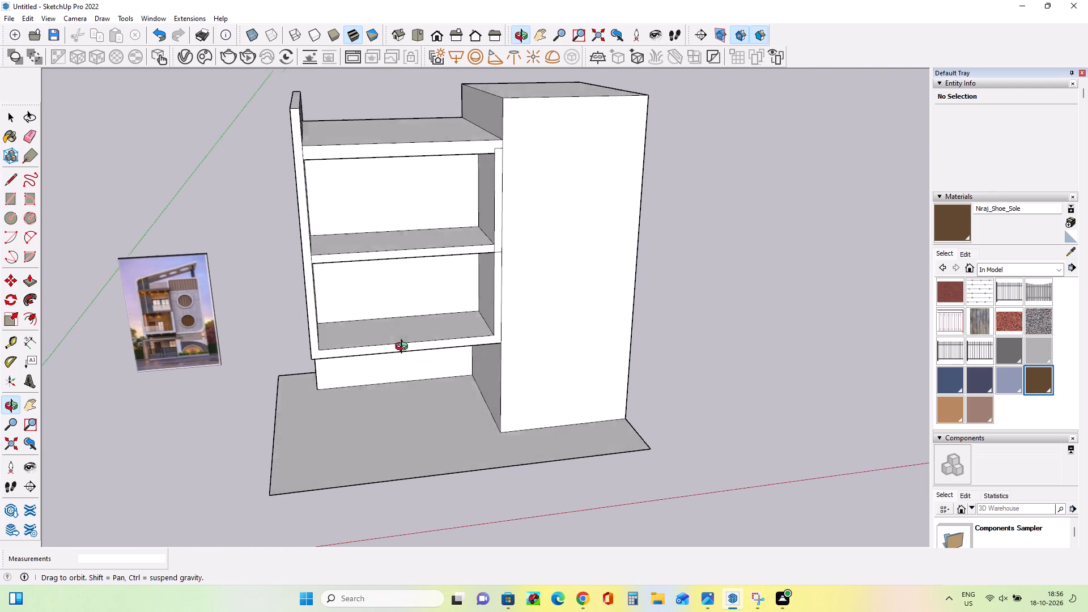
pyautogui.moveTo(404, 348); pyautogui.dragTo(414, 346, button='middle')
pyautogui.scroll(-1, 414, 346)
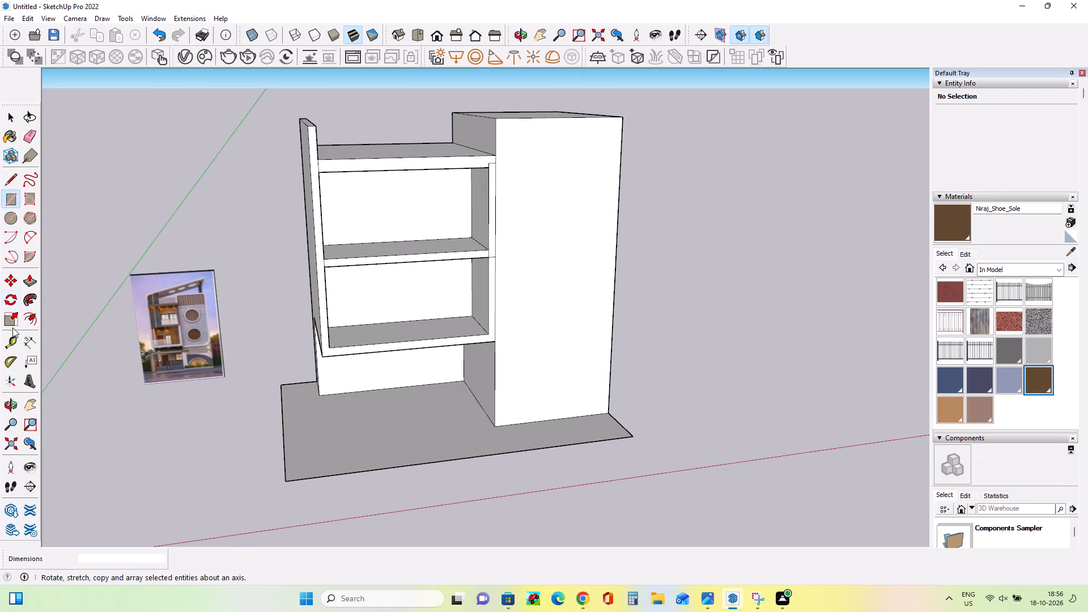
pyautogui.moveTo(75, 353); pyautogui.dragTo(103, 338, button='middle')
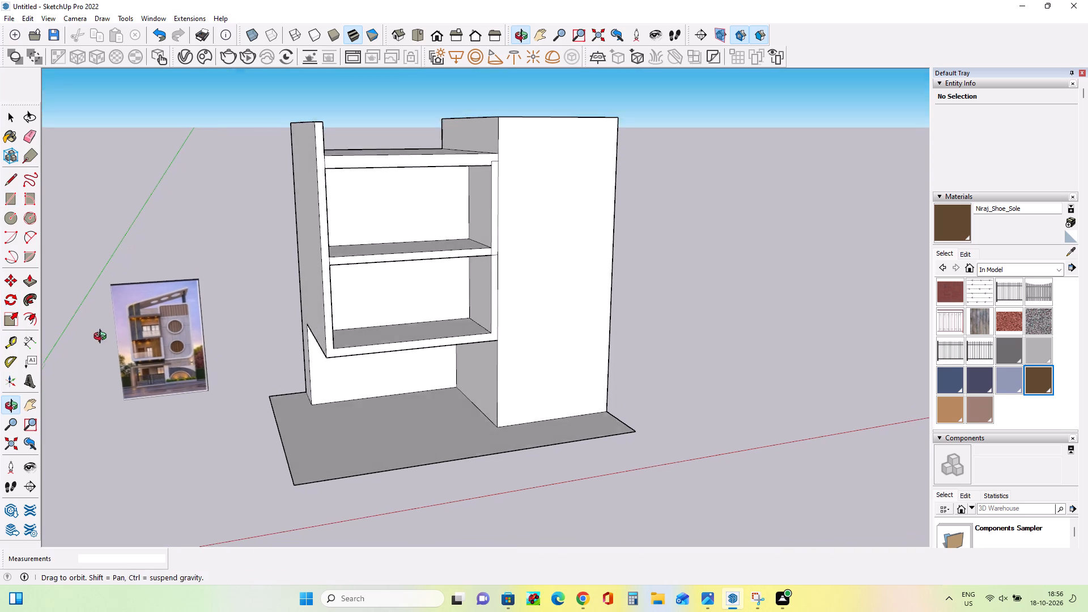
pyautogui.moveTo(103, 338); pyautogui.dragTo(103, 335, button='middle')
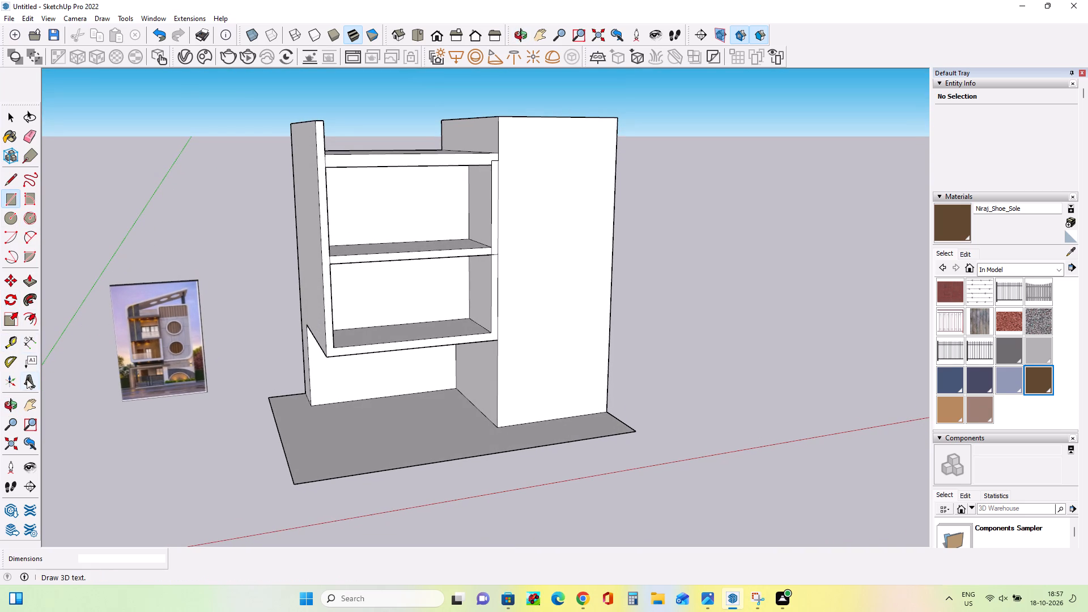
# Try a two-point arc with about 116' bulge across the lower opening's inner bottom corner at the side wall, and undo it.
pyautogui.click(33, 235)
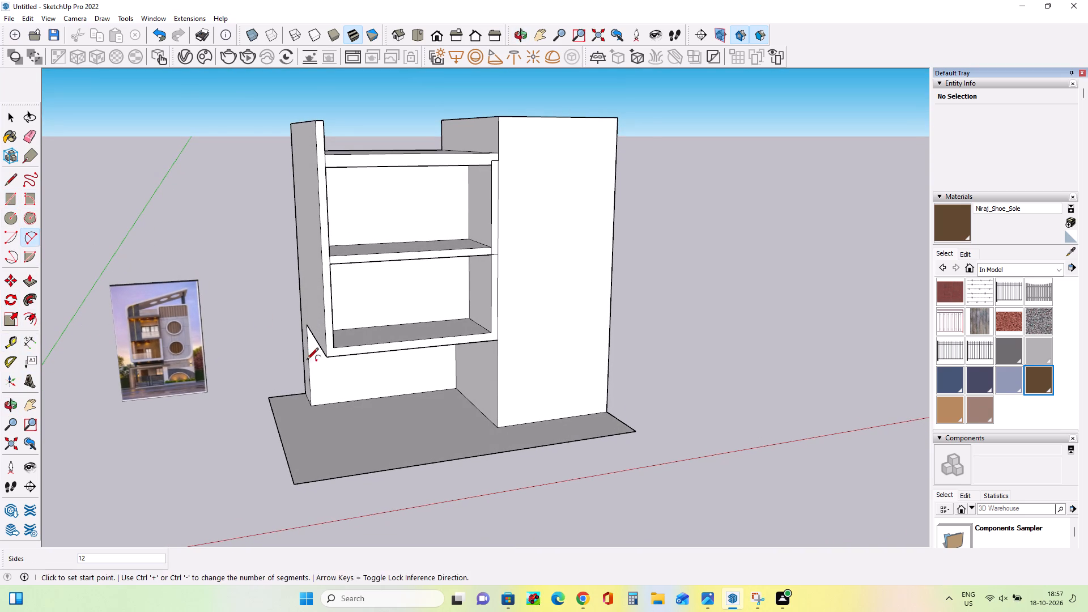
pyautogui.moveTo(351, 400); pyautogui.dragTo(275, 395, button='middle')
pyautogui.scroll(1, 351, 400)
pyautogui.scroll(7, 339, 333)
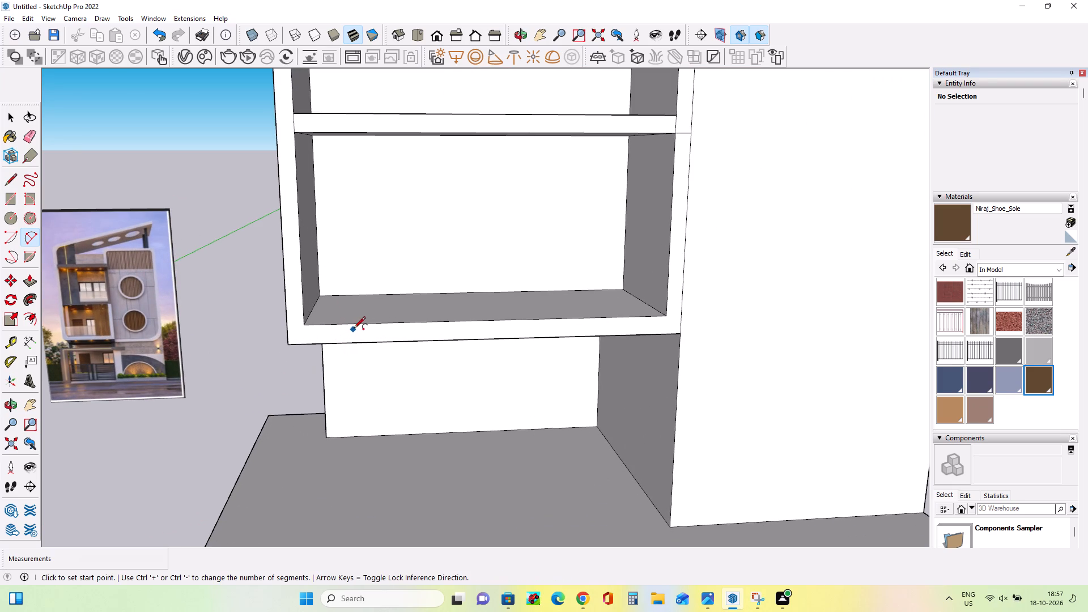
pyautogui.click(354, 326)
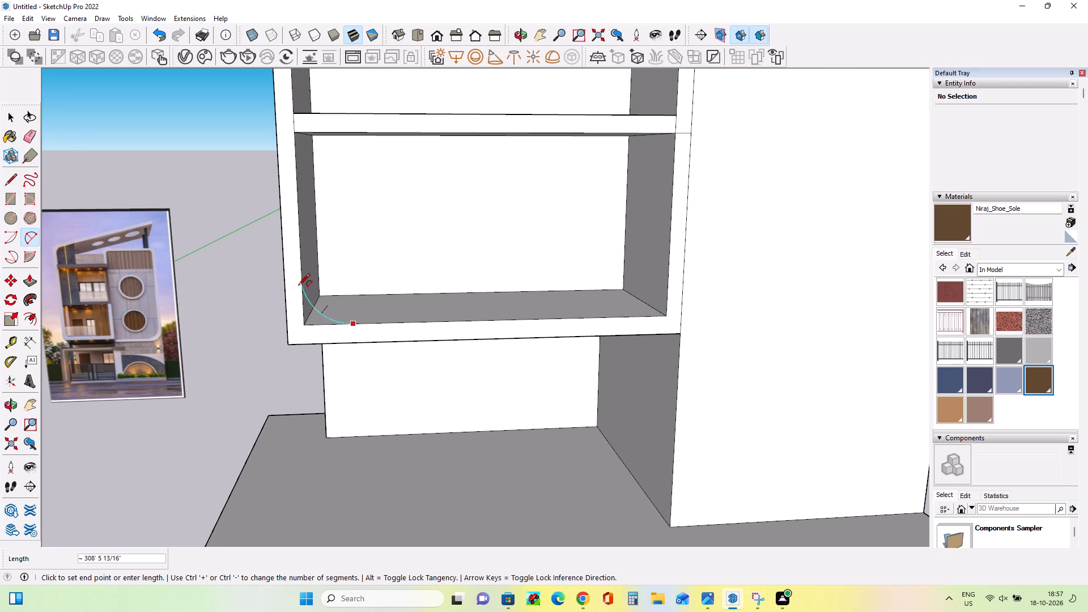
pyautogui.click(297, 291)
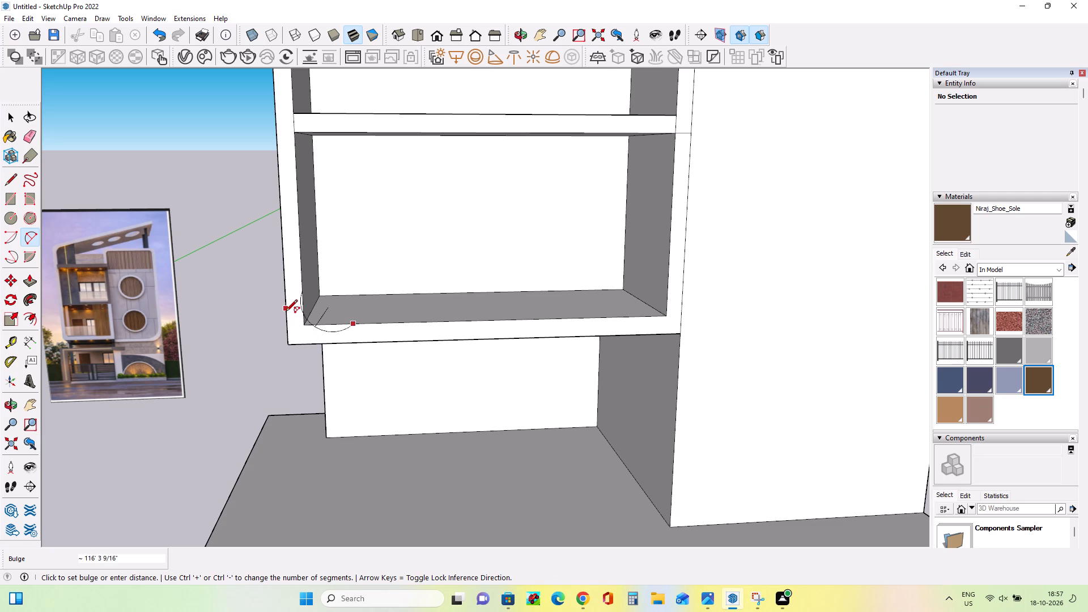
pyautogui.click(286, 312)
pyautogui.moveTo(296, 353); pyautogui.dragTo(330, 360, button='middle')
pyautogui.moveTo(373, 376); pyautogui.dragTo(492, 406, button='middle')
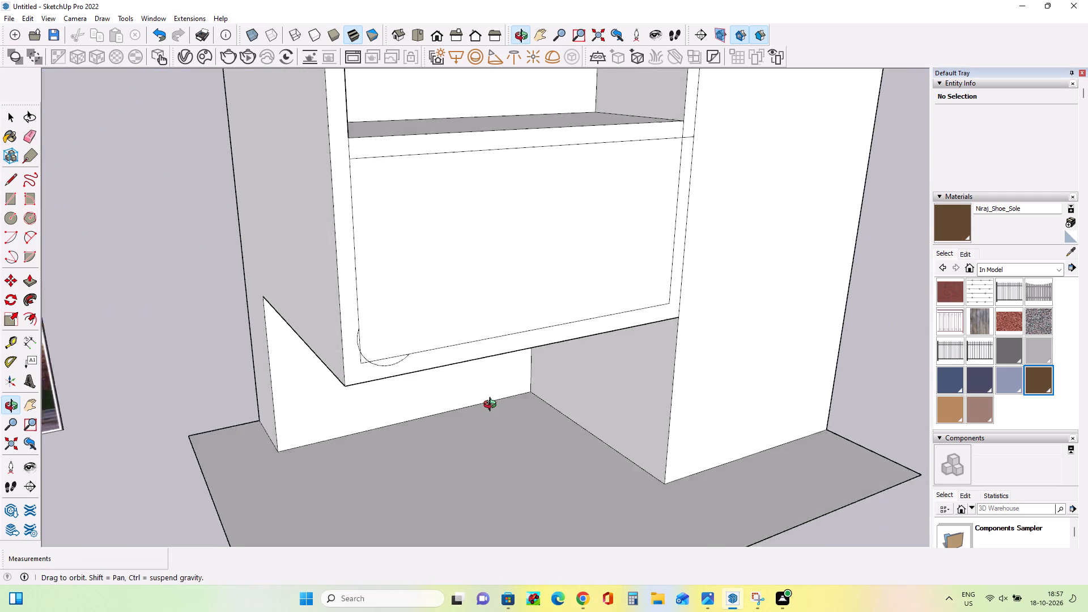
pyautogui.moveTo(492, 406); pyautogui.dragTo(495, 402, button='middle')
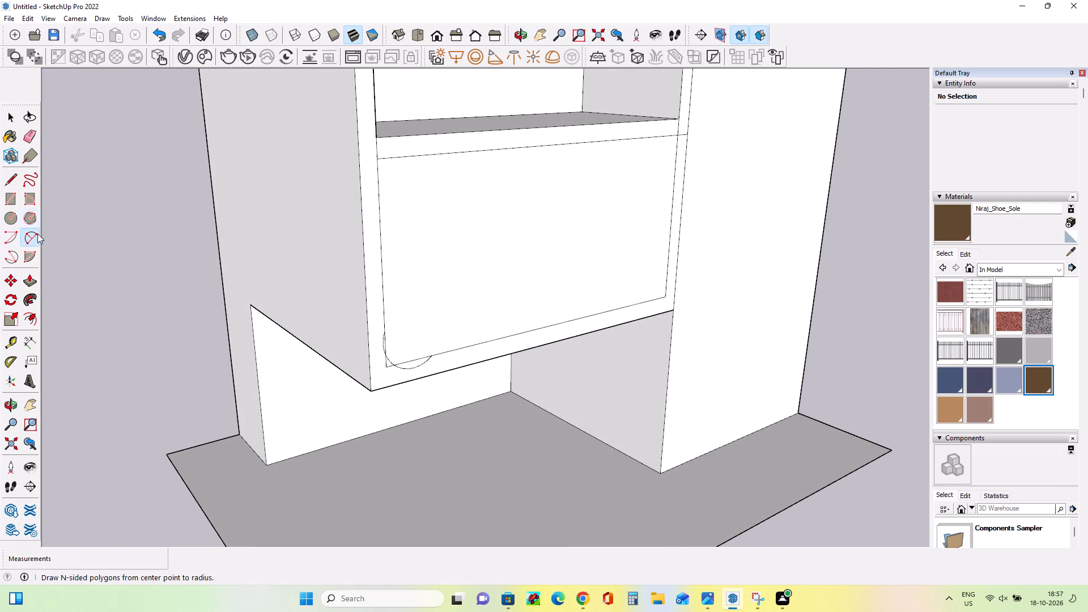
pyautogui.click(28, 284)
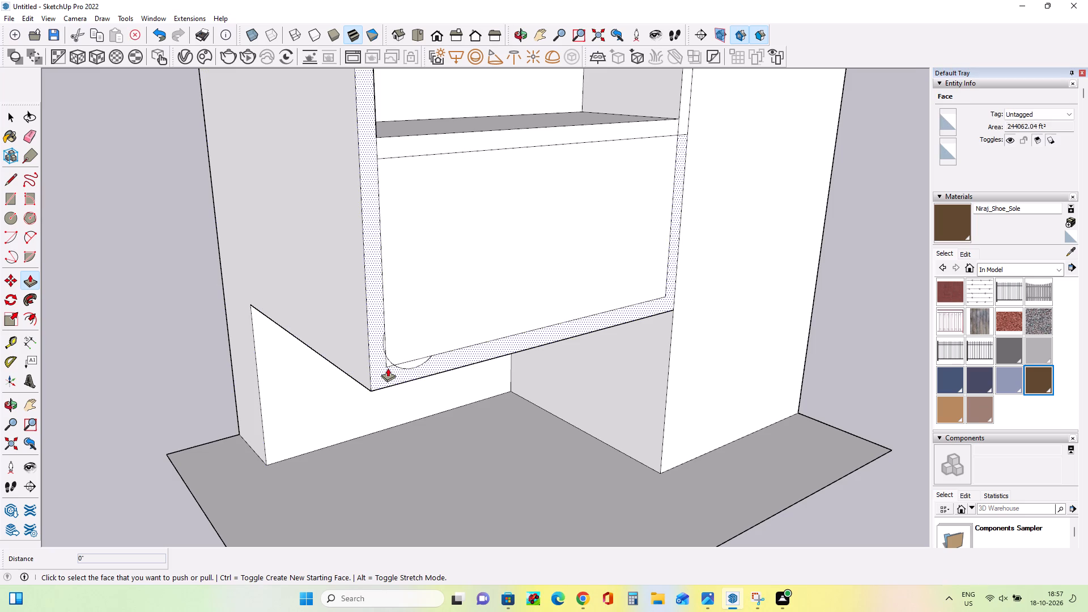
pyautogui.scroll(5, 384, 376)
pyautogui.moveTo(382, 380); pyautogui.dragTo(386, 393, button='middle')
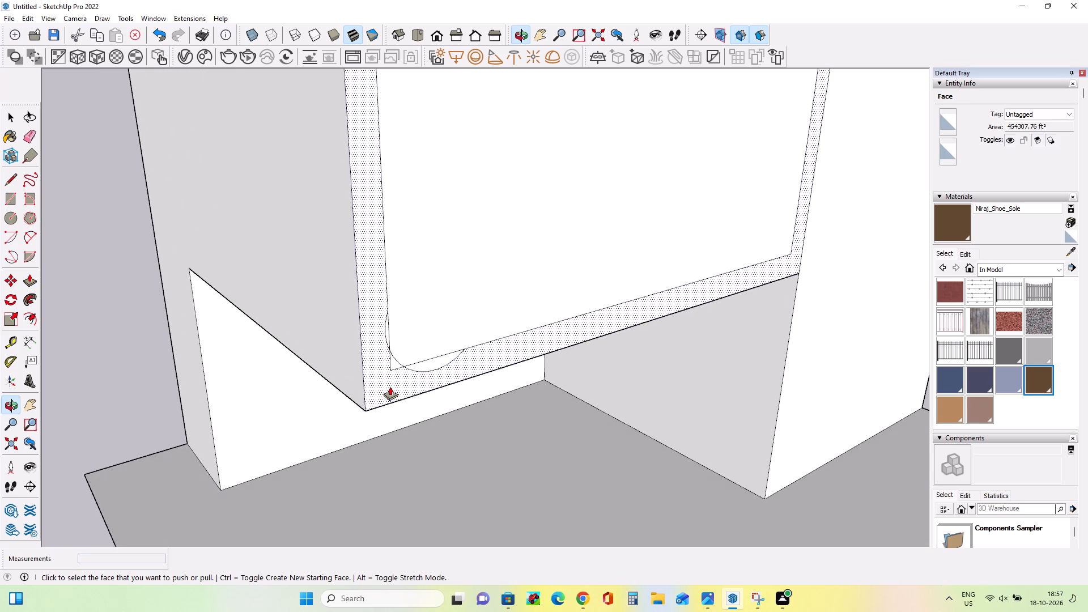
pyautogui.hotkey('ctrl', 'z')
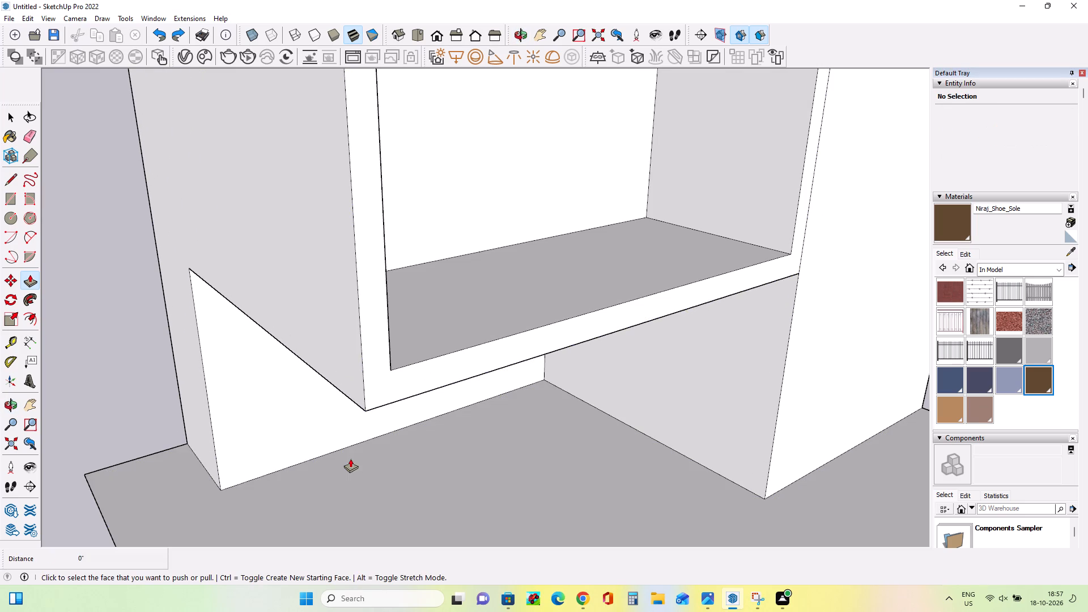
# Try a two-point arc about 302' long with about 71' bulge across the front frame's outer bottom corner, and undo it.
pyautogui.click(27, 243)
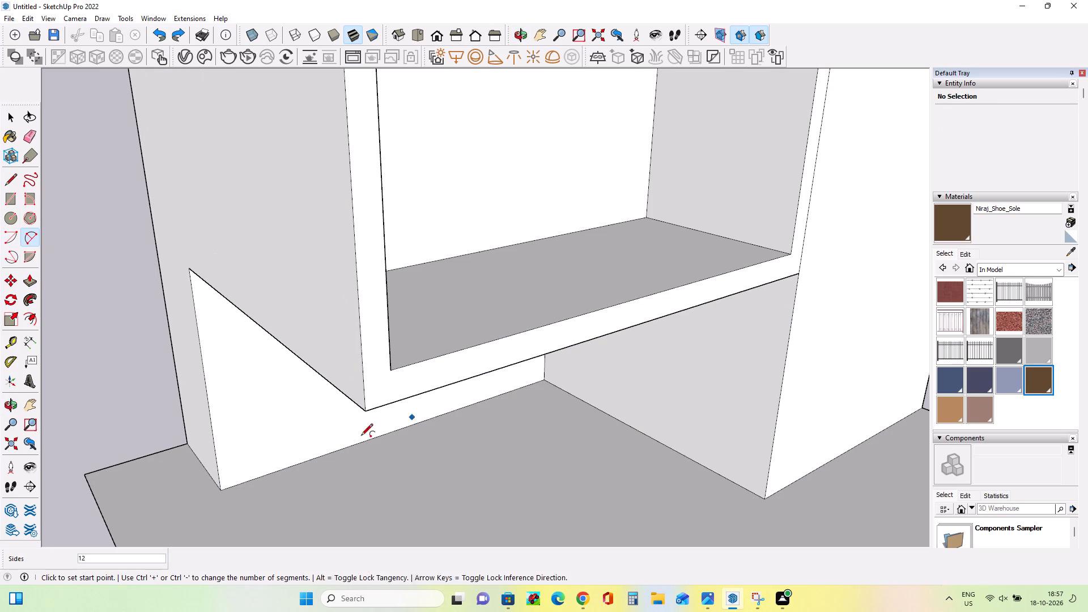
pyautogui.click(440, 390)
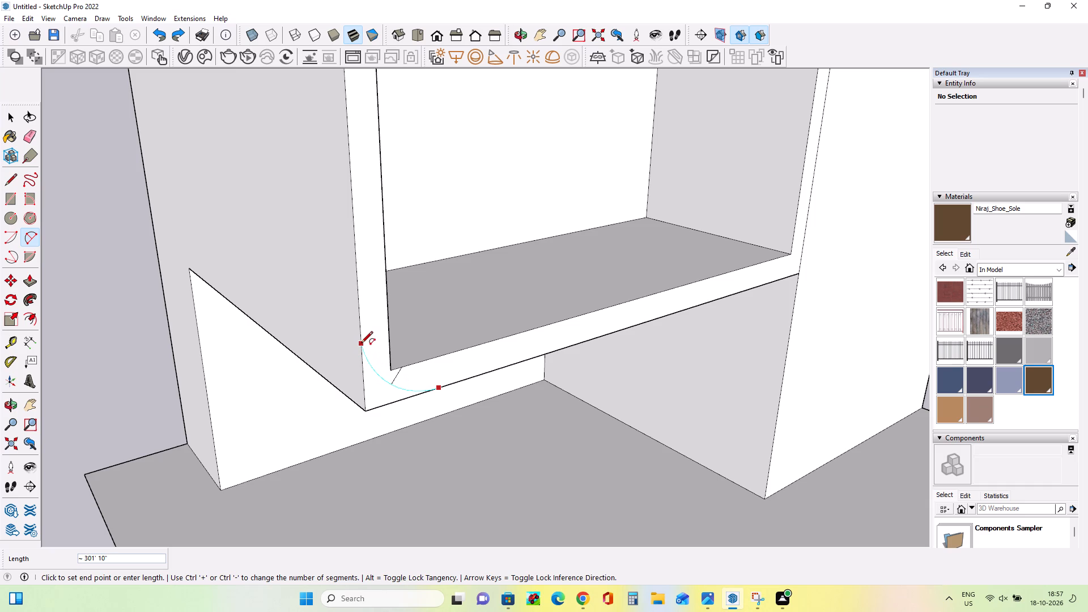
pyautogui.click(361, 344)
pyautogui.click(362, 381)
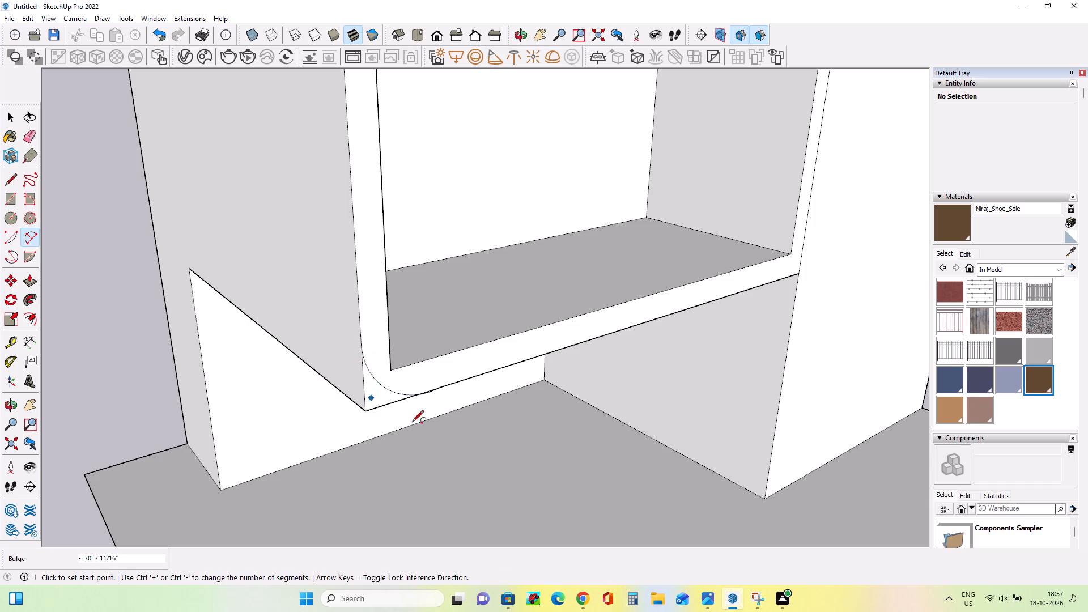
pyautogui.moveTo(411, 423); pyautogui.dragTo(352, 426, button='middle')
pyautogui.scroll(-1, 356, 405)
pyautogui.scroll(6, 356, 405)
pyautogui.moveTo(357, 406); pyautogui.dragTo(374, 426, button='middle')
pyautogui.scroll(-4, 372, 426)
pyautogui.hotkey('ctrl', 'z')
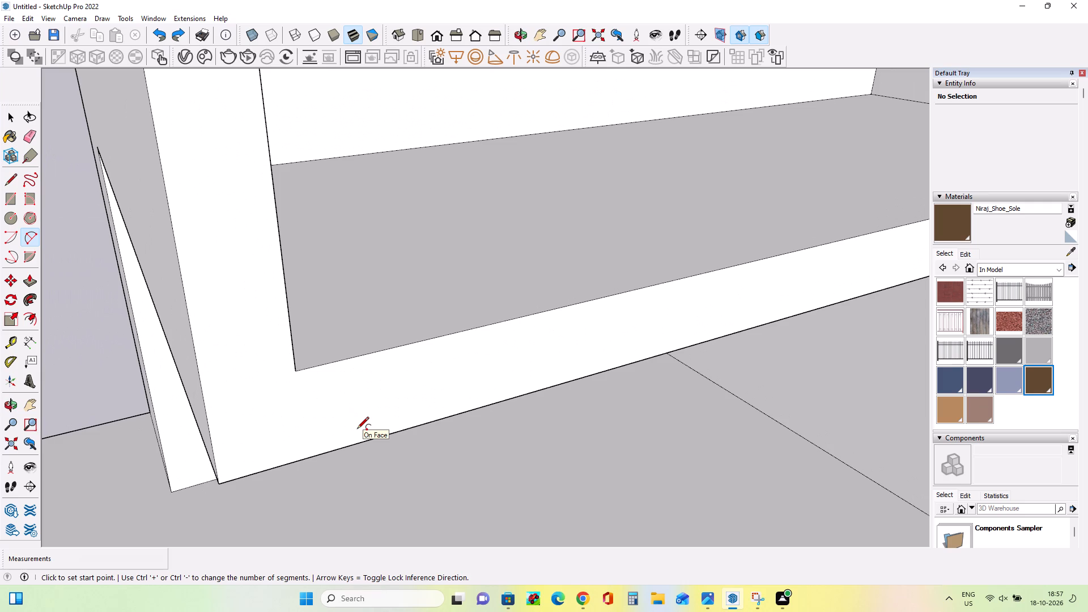
# Draw a two-point arc with about 30' bulge across the front frame's outer bottom corner.
pyautogui.click(23, 235)
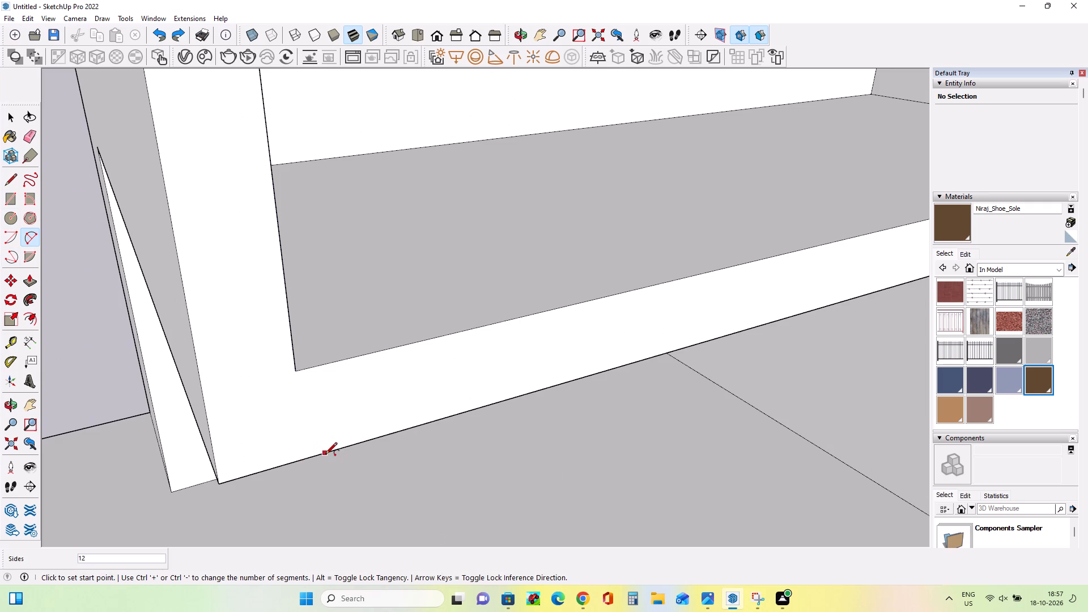
pyautogui.click(325, 455)
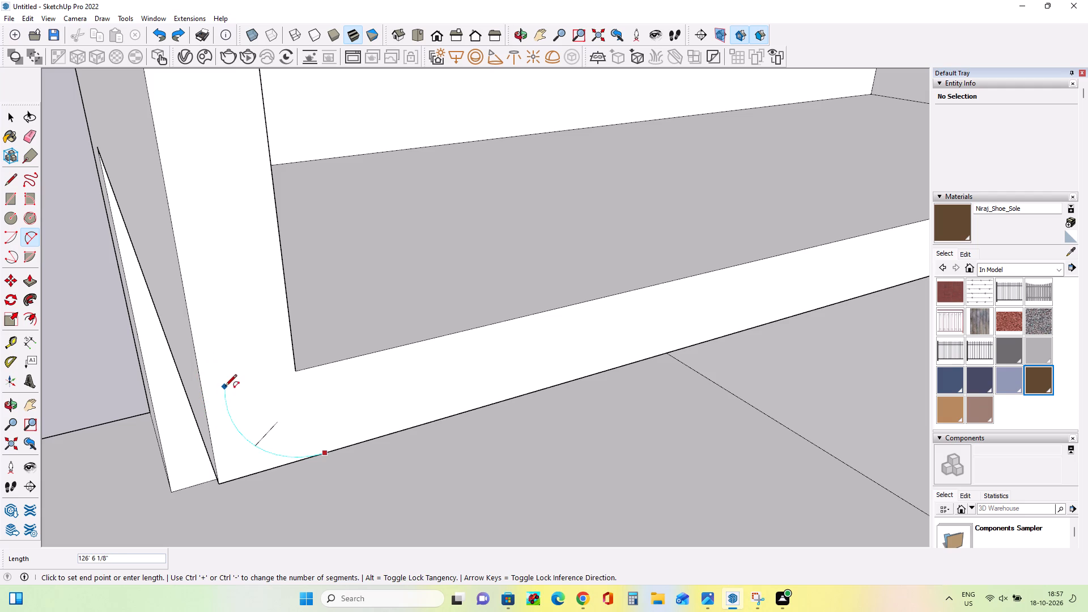
pyautogui.press('Escape')
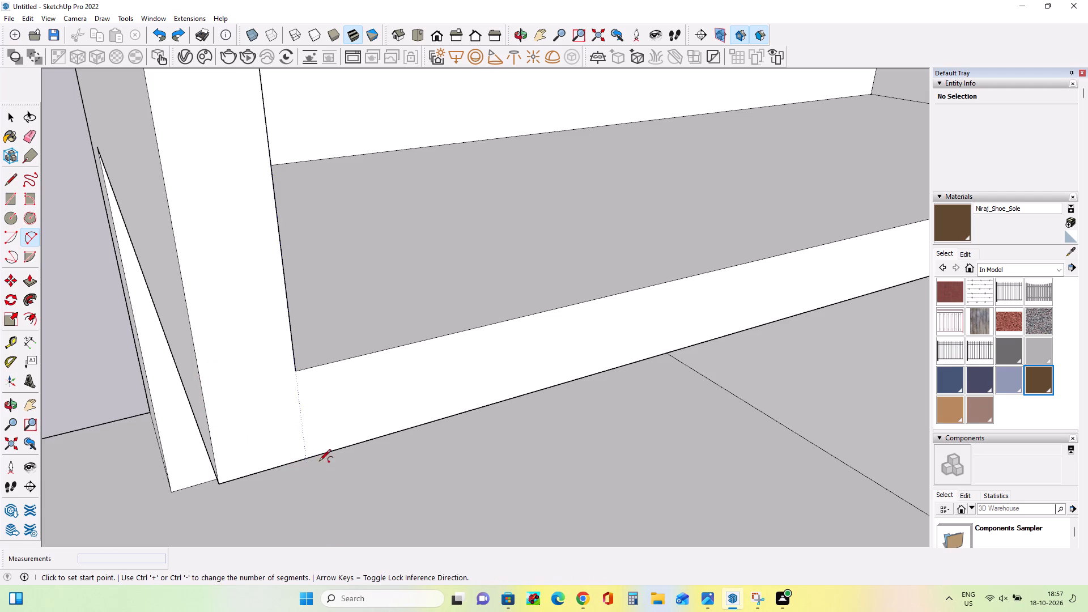
pyautogui.click(350, 448)
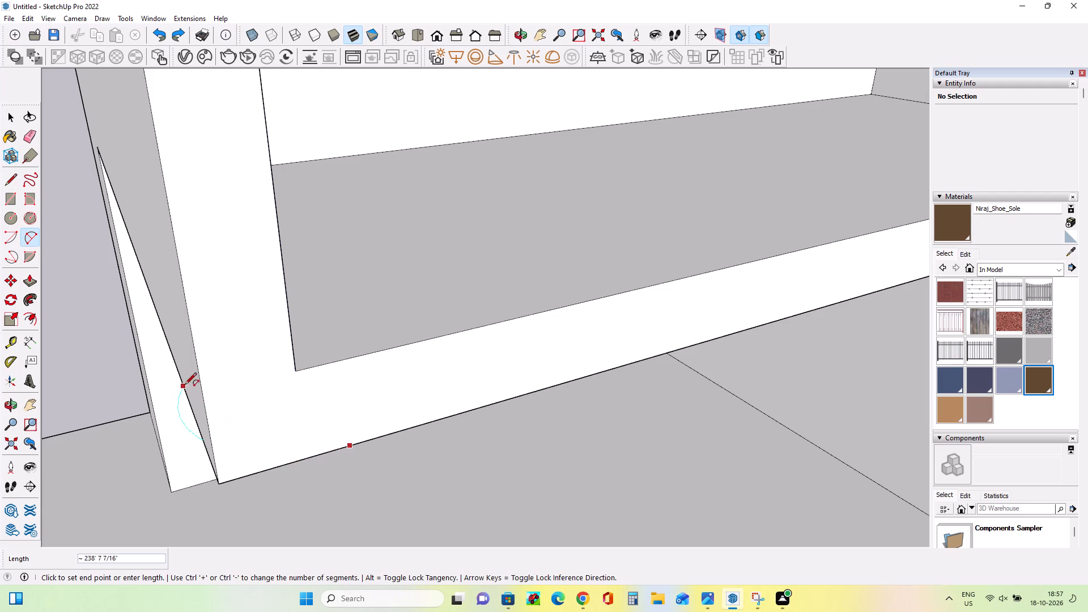
pyautogui.click(202, 385)
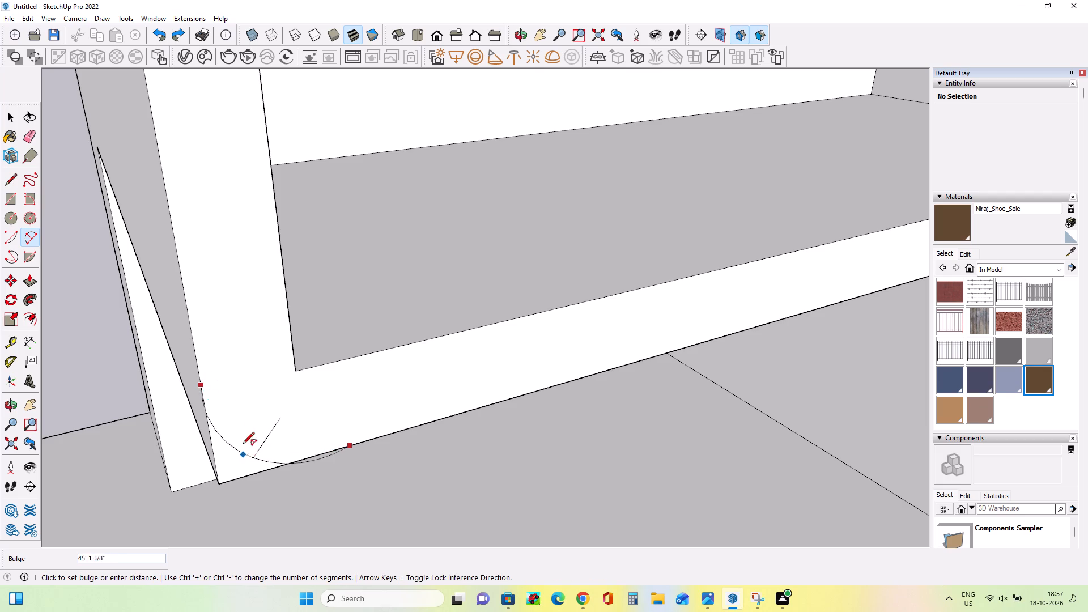
pyautogui.click(239, 438)
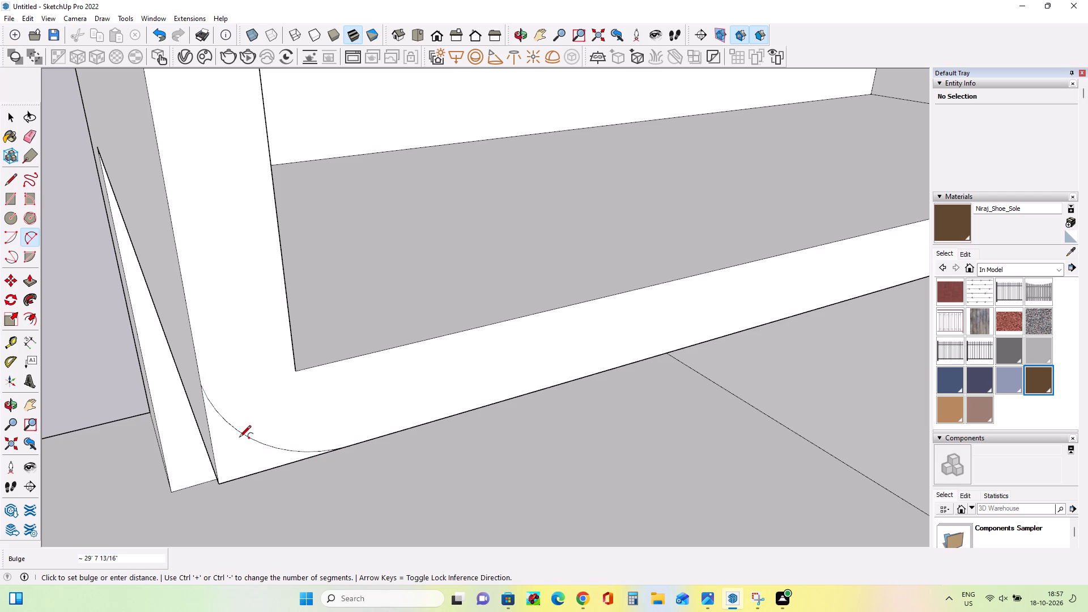
# Push/Pull the corner piece outside the arc about 1310' back along the frame's underside to round its bottom edge.
pyautogui.click(35, 286)
pyautogui.click(232, 467)
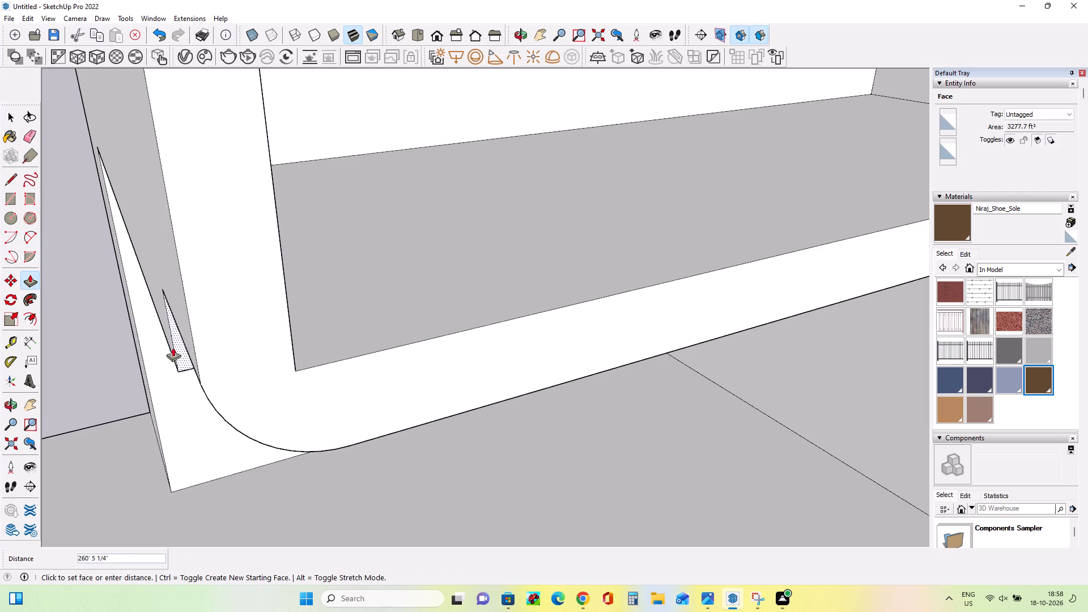
pyautogui.click(116, 160)
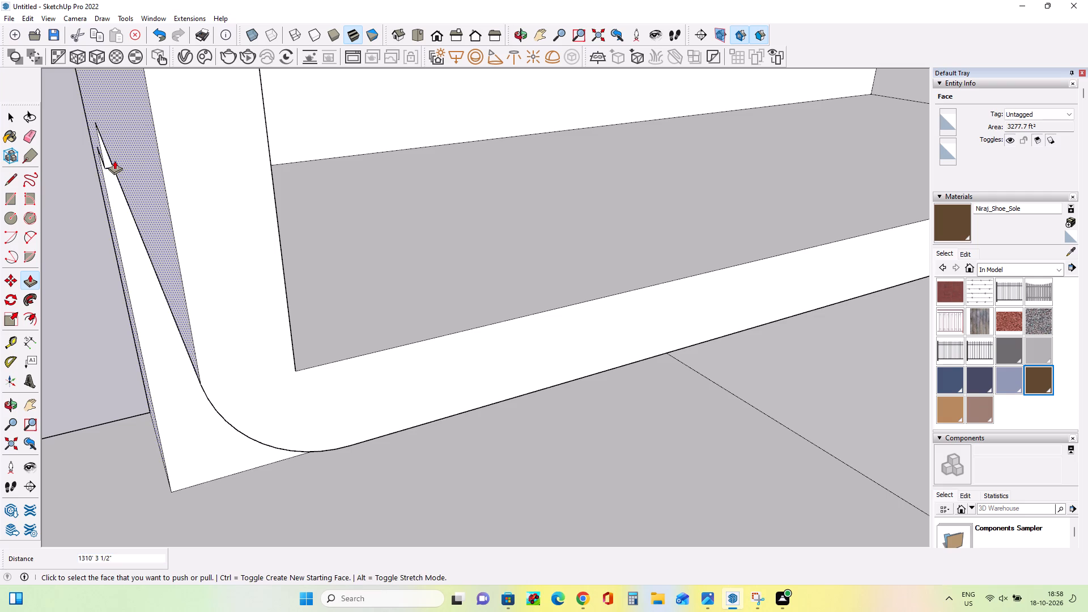
pyautogui.click(114, 160)
pyautogui.moveTo(152, 248); pyautogui.dragTo(303, 188, button='middle')
pyautogui.scroll(-2, 302, 192)
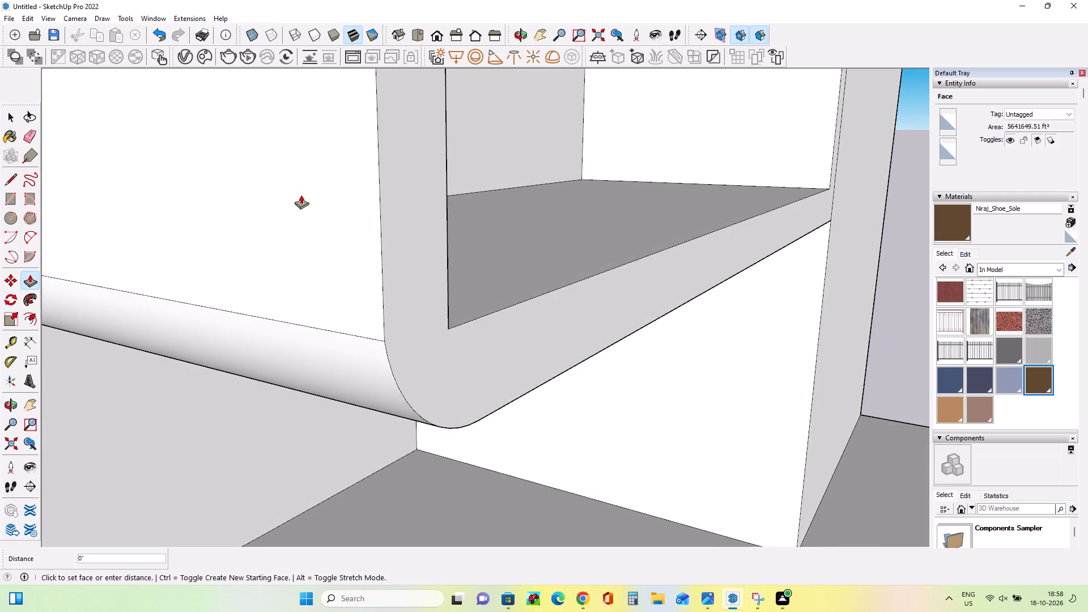
pyautogui.scroll(-11, 301, 195)
pyautogui.scroll(-5, 406, 249)
pyautogui.scroll(-3, 450, 265)
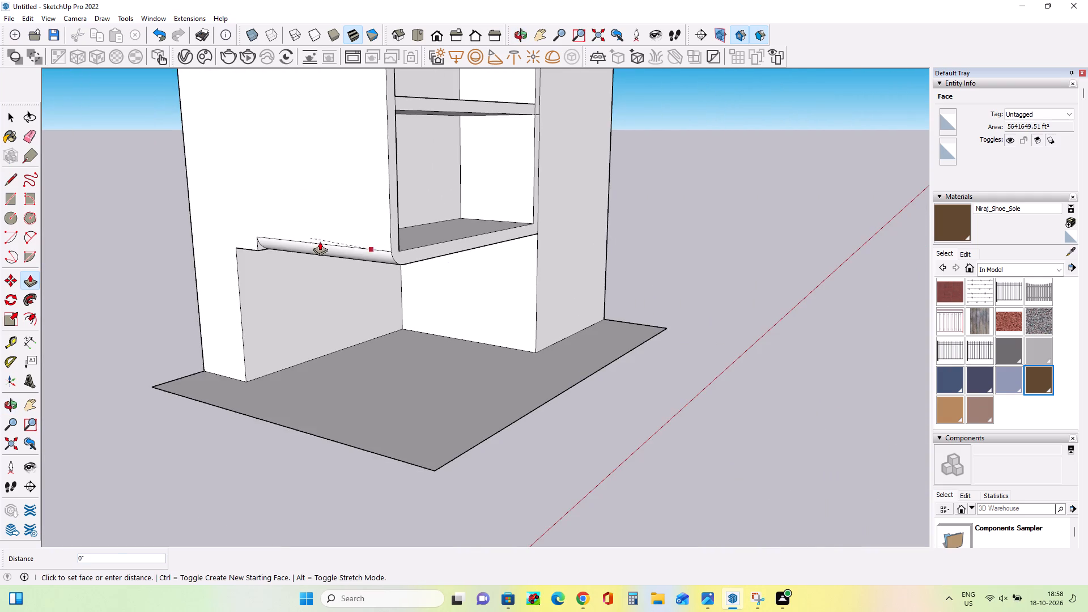
pyautogui.scroll(3, 249, 252)
pyautogui.press('Escape')
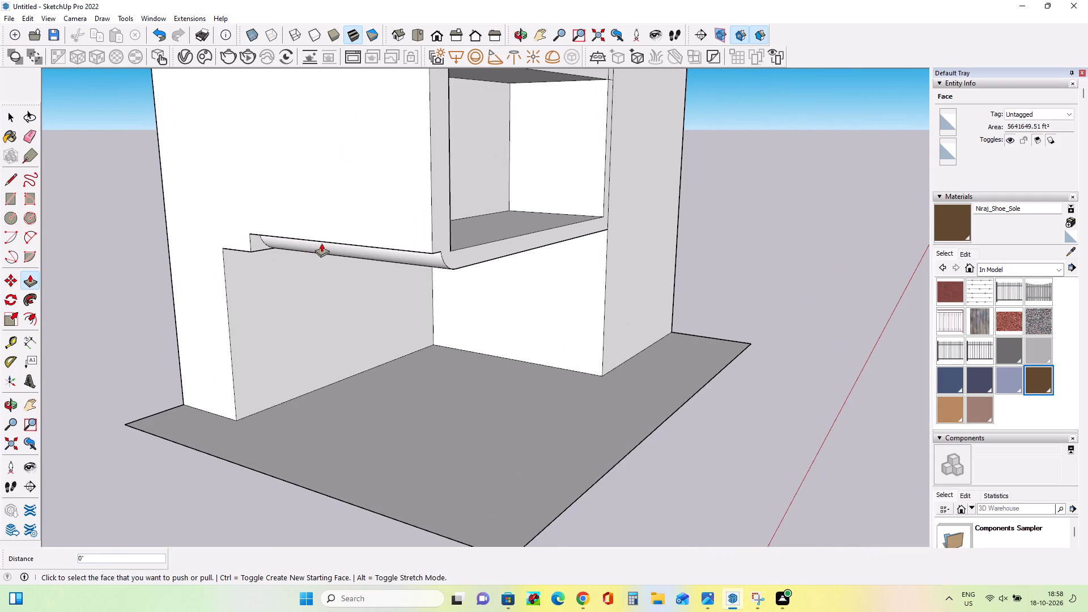
# Push/Pull the remaining outer corner piece about 249' further, up to the lower side opening's far vertical edge.
pyautogui.scroll(2, 260, 245)
pyautogui.scroll(-1, 260, 245)
pyautogui.scroll(3, 260, 245)
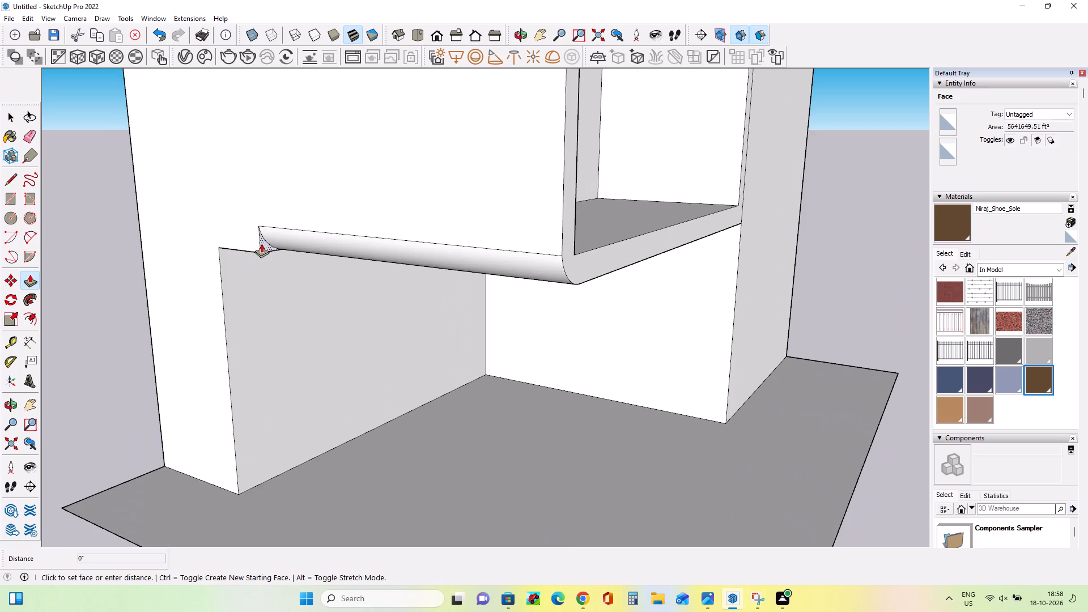
pyautogui.click(261, 244)
pyautogui.click(216, 250)
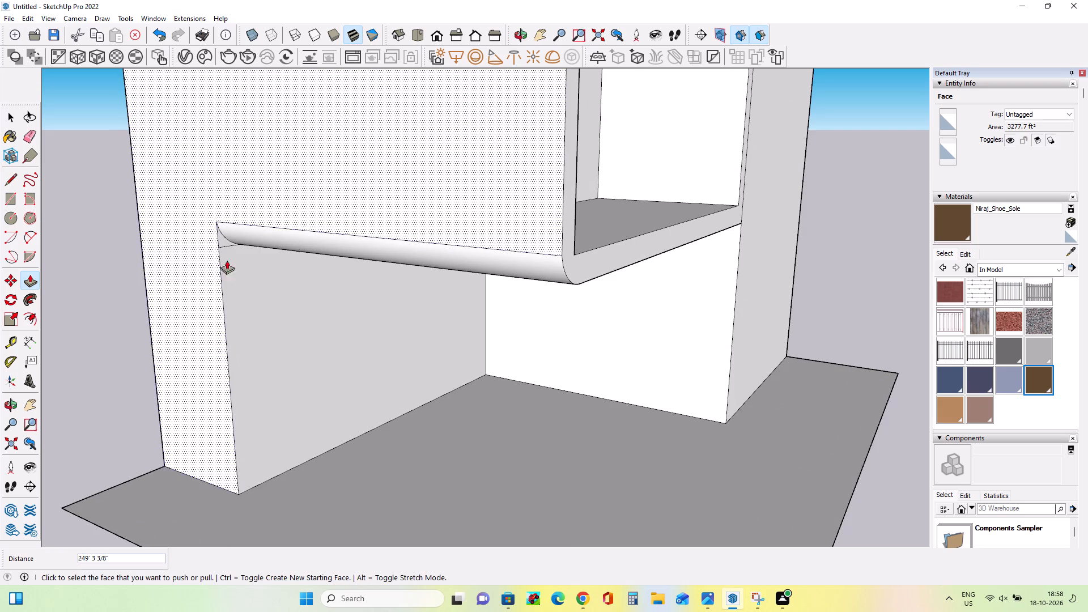
# Examine the rounded bottom edge from the front and compare it with the lower frame in the reference facade image.
pyautogui.moveTo(299, 283); pyautogui.dragTo(181, 290, button='middle')
pyautogui.scroll(-7, 330, 329)
pyautogui.scroll(-4, 431, 371)
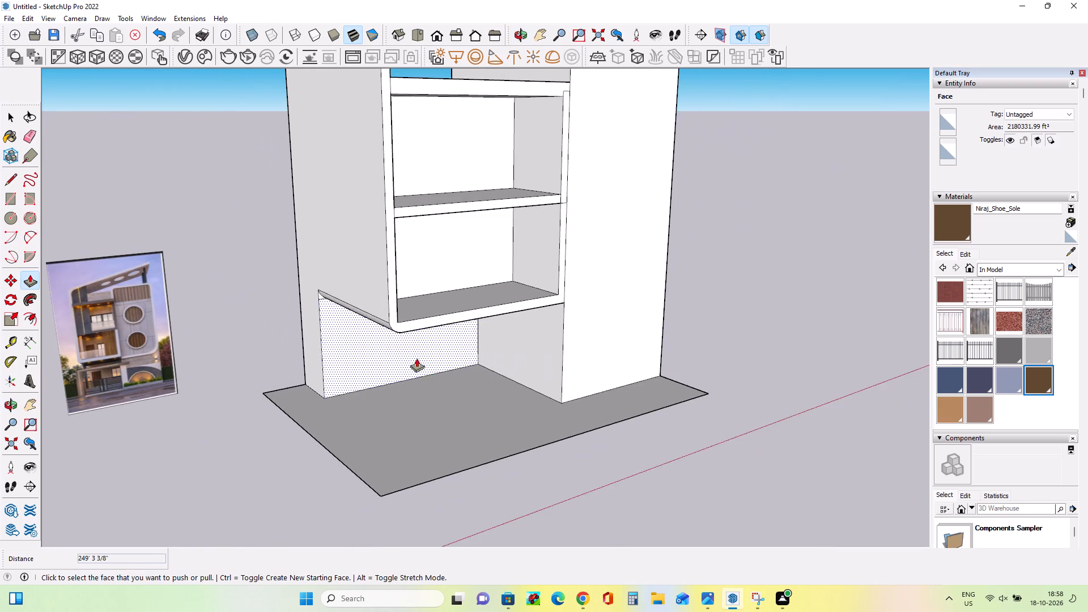
pyautogui.moveTo(418, 358); pyautogui.dragTo(325, 345, button='middle')
pyautogui.scroll(4, 222, 342)
pyautogui.scroll(7, 150, 346)
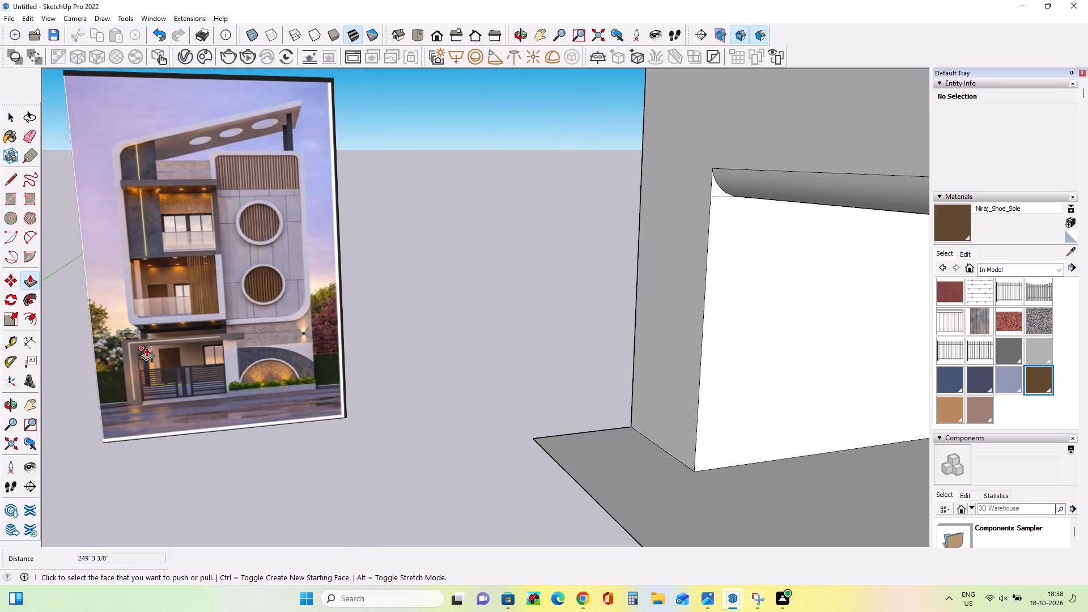
pyautogui.scroll(-7, 146, 347)
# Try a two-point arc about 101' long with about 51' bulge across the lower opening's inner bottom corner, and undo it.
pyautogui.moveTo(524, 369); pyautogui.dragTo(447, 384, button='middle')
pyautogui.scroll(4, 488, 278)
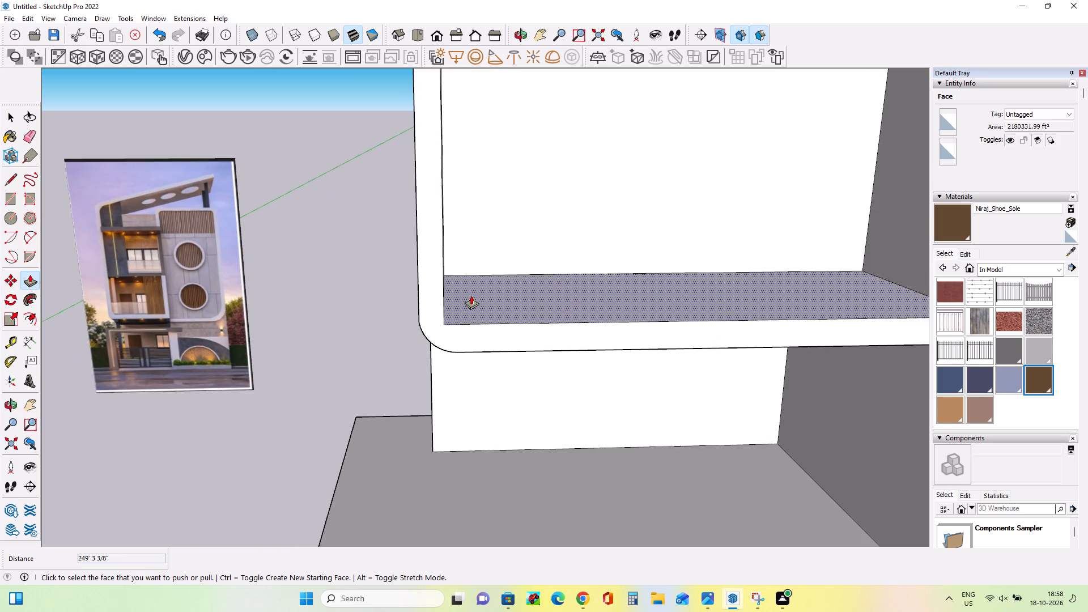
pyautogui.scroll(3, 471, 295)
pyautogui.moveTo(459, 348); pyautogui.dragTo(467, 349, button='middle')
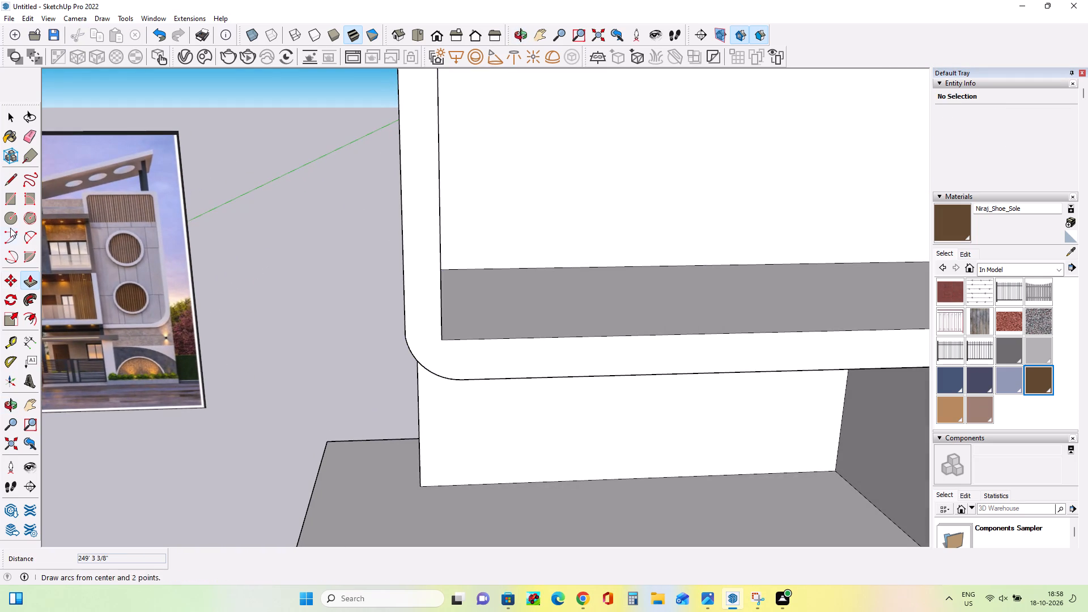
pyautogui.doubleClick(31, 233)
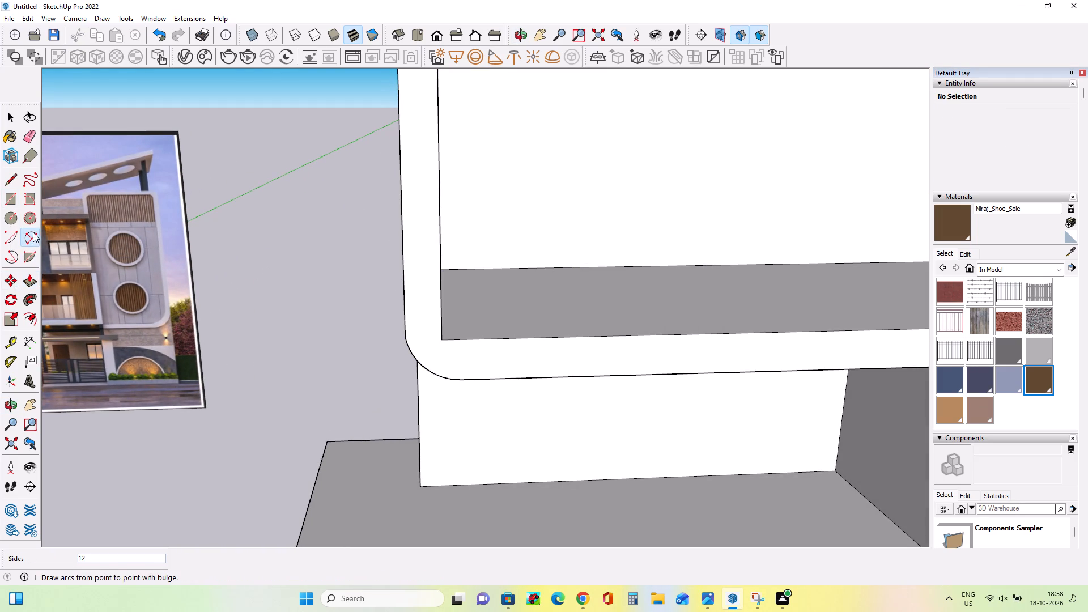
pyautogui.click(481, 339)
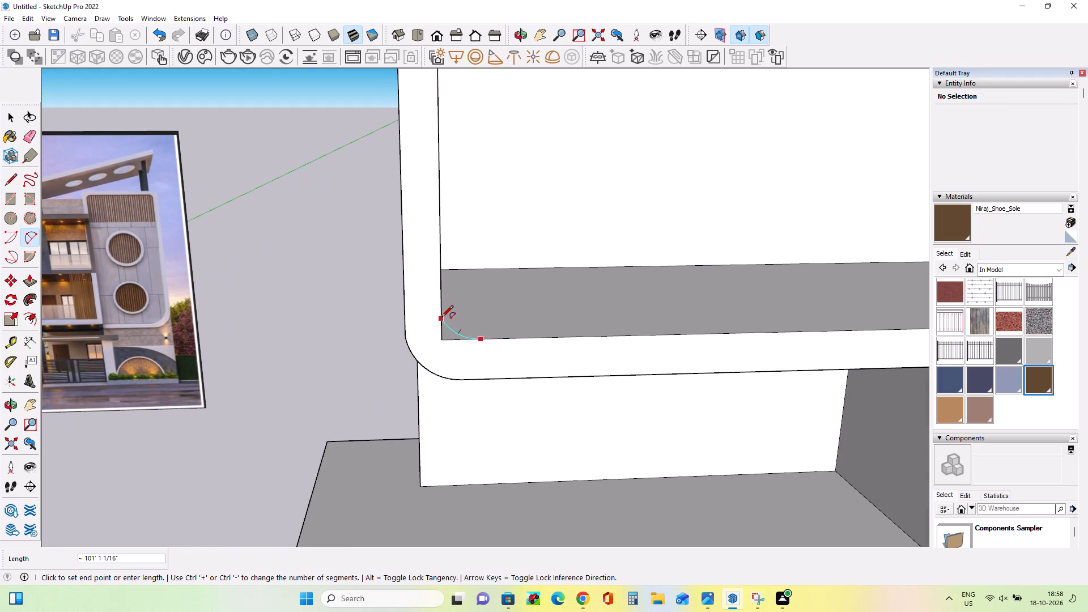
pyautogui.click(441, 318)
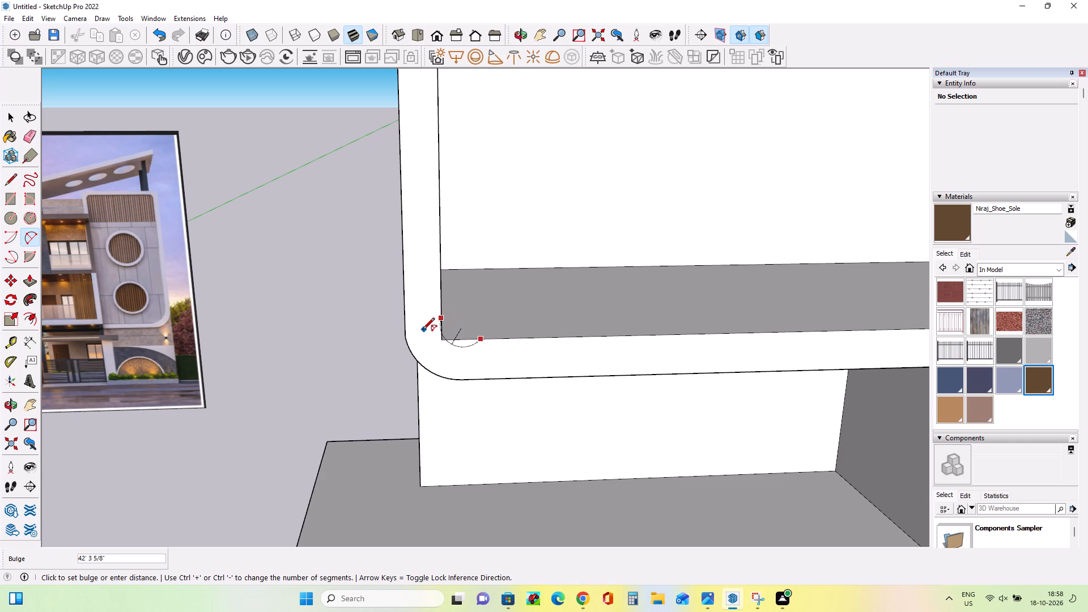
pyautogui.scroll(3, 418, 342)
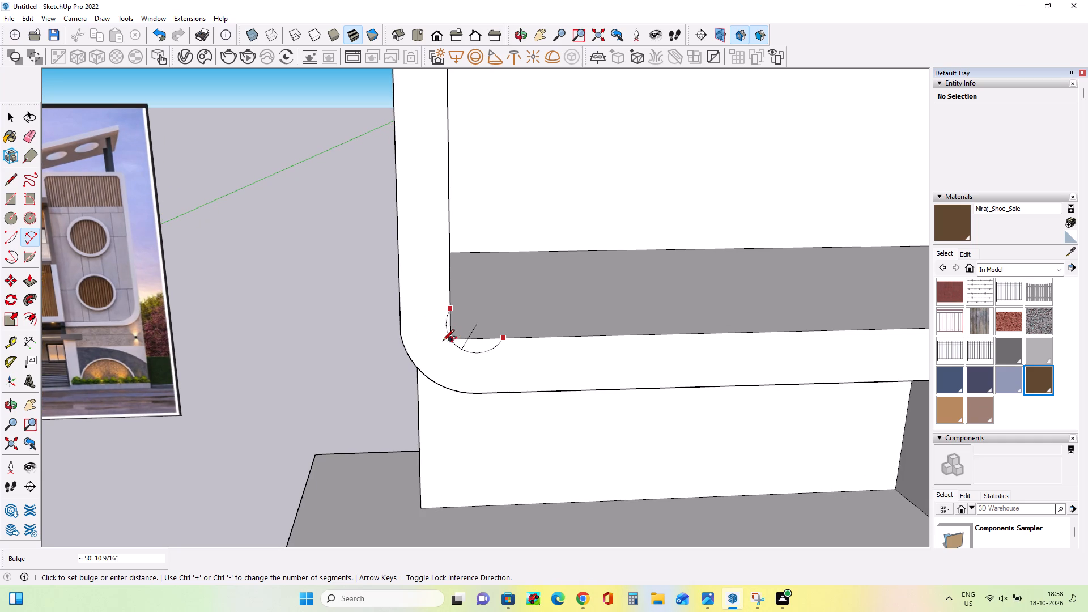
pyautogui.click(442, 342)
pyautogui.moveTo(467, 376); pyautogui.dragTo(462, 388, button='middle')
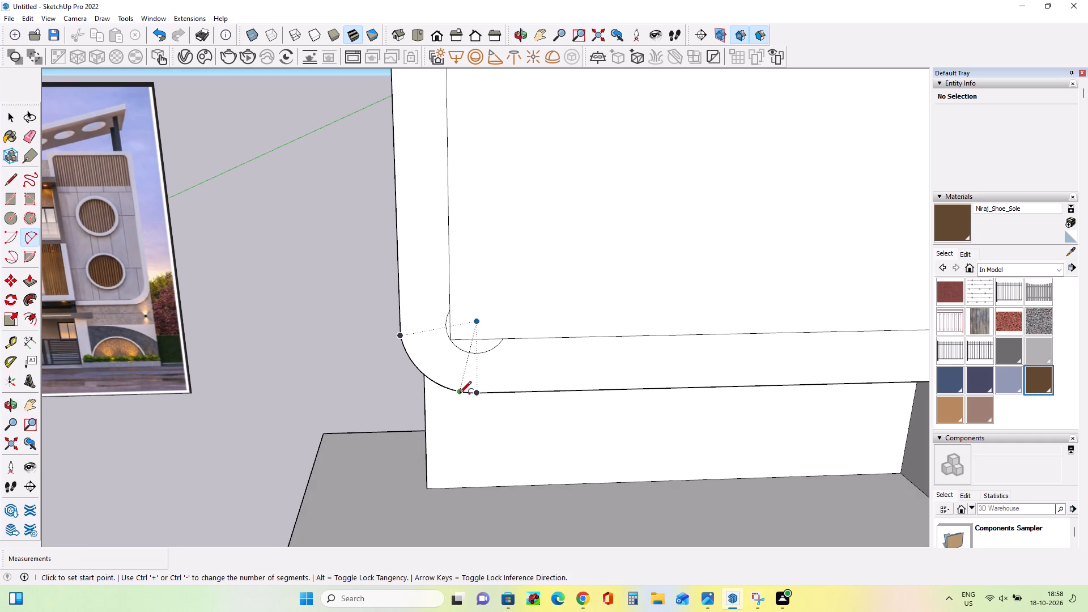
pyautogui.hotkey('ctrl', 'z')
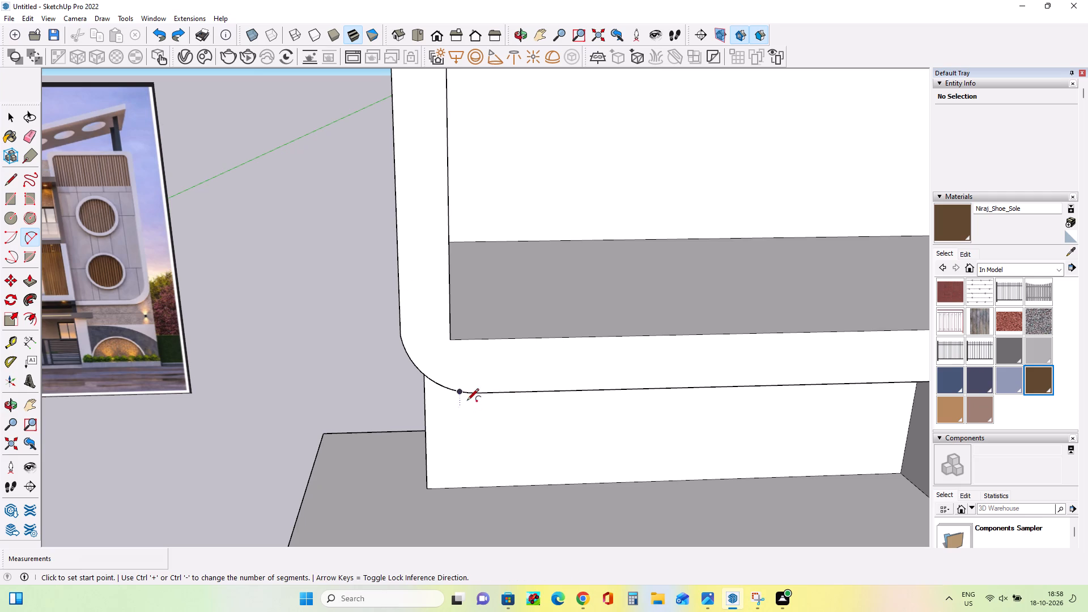
# Undock the Large Tool Set and park it floating along the edge of the drawing area.
pyautogui.moveTo(0, 215); pyautogui.dragTo(60, 295)
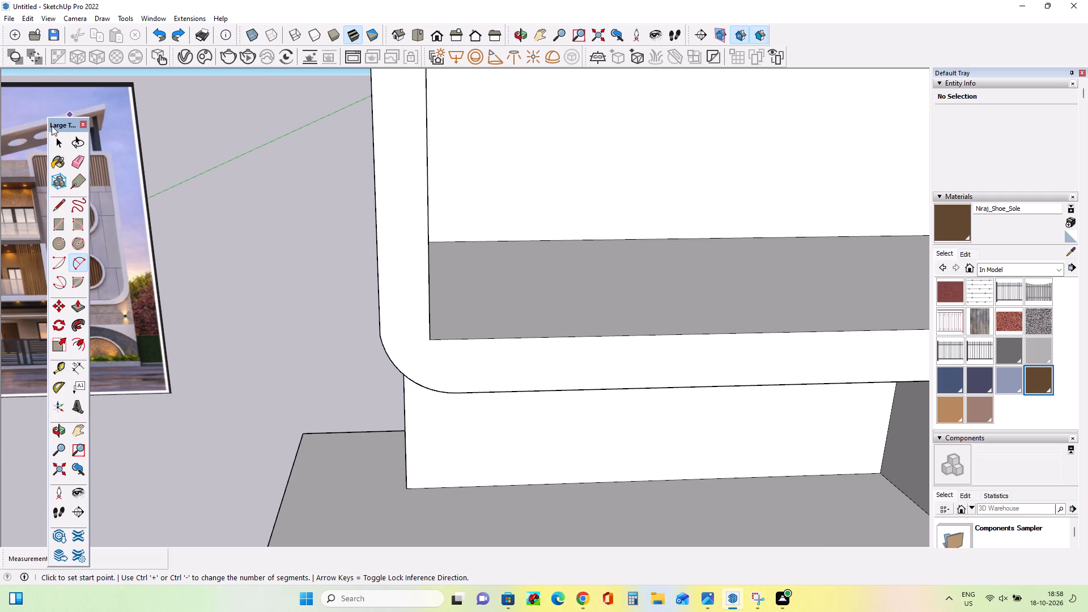
pyautogui.moveTo(59, 125); pyautogui.dragTo(18, 79)
pyautogui.moveTo(18, 79); pyautogui.dragTo(11, 76)
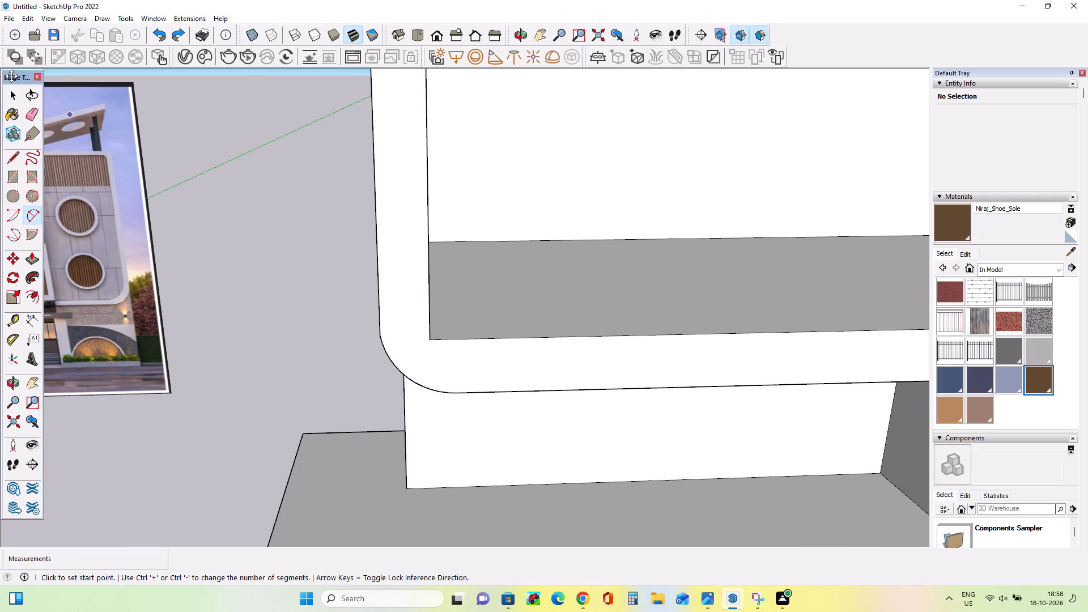
pyautogui.moveTo(11, 76); pyautogui.dragTo(11, 75)
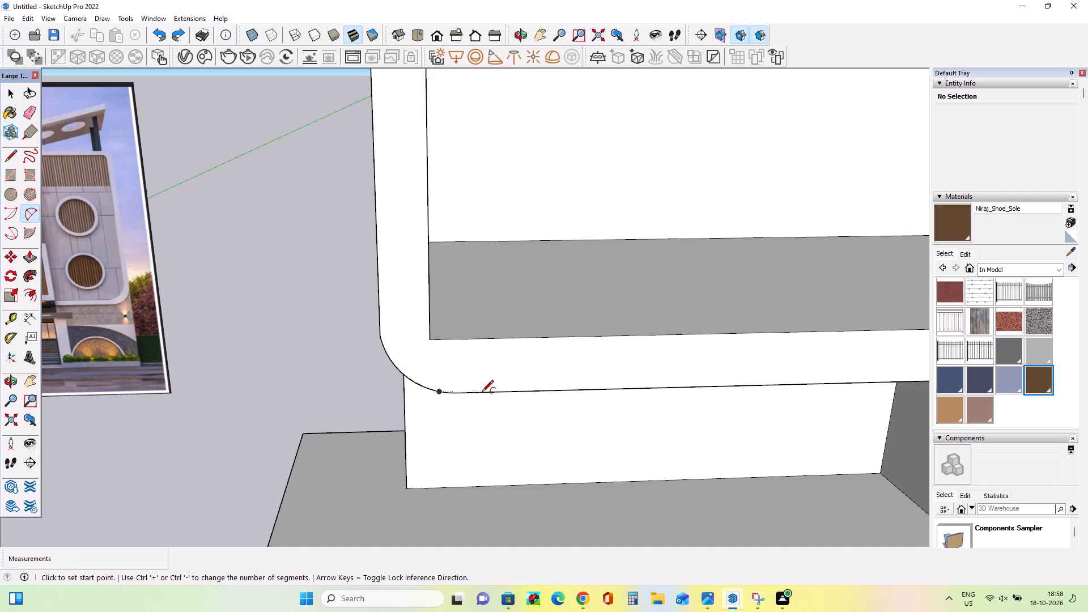
# Draw a two-point arc about 190' long across the lower opening's inner bottom corner, above the rounded outer corner.
pyautogui.click(521, 341)
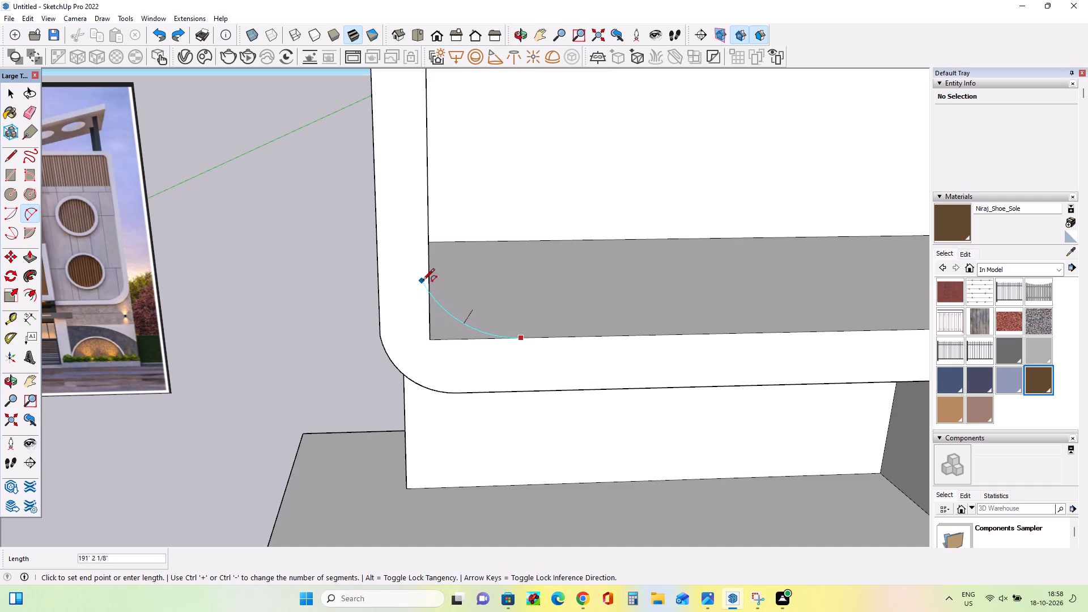
pyautogui.click(427, 281)
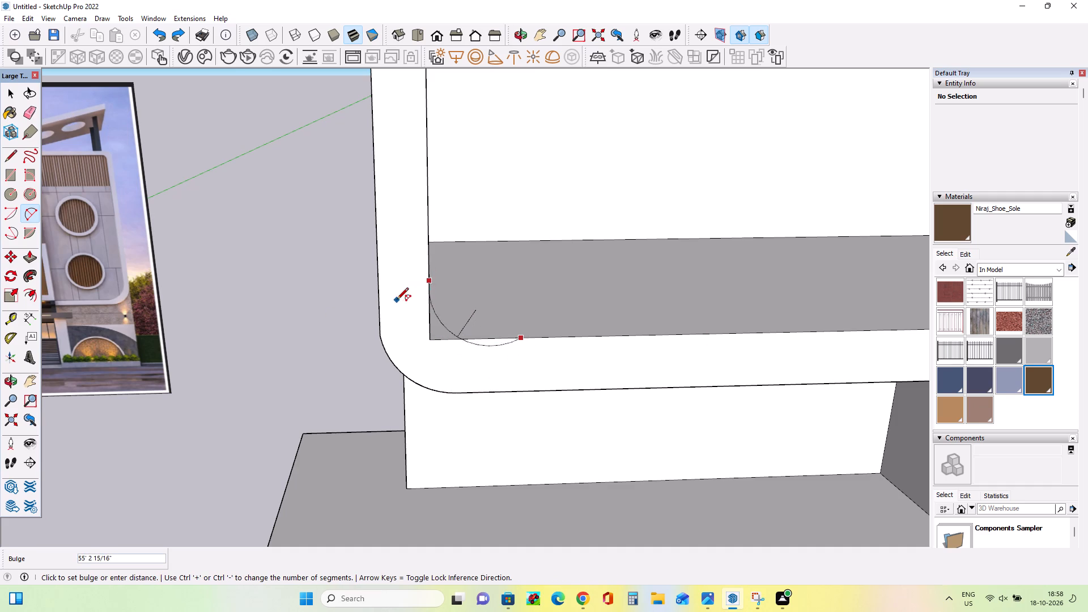
pyautogui.click(408, 293)
# Delete the face covering the lower opening, keeping the arc and the small corner piece outside it.
pyautogui.moveTo(462, 385); pyautogui.dragTo(477, 414, button='middle')
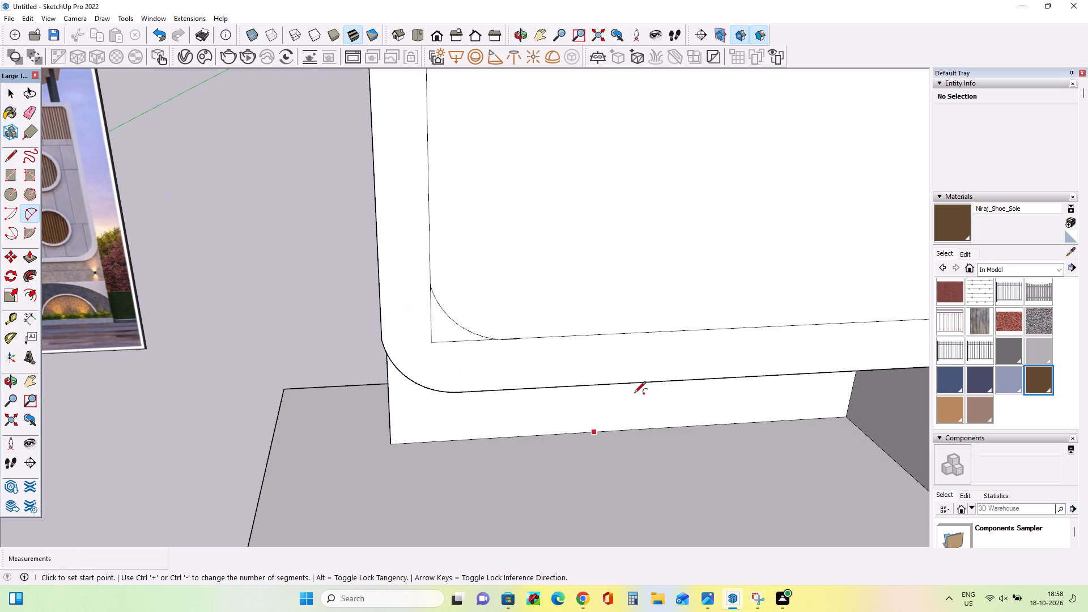
pyautogui.scroll(-3, 384, 452)
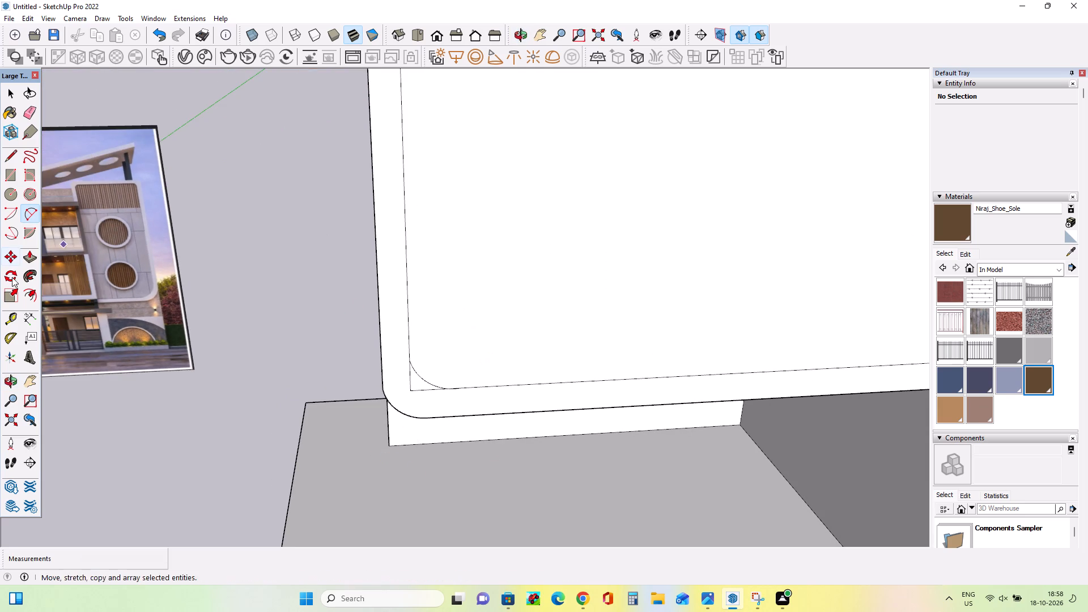
pyautogui.click(11, 96)
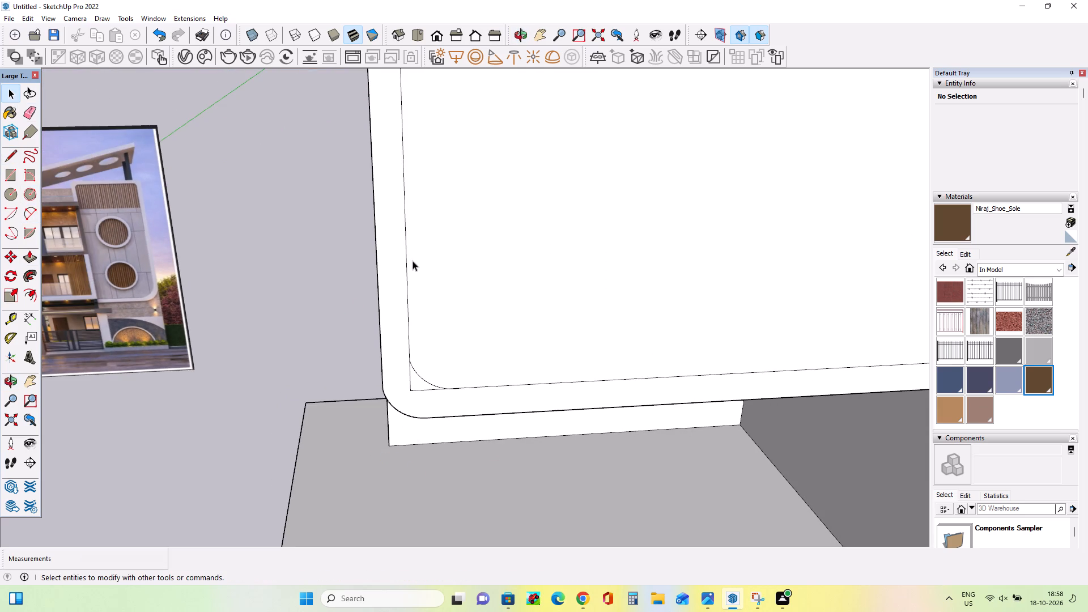
pyautogui.click(445, 280)
pyautogui.press('Delete')
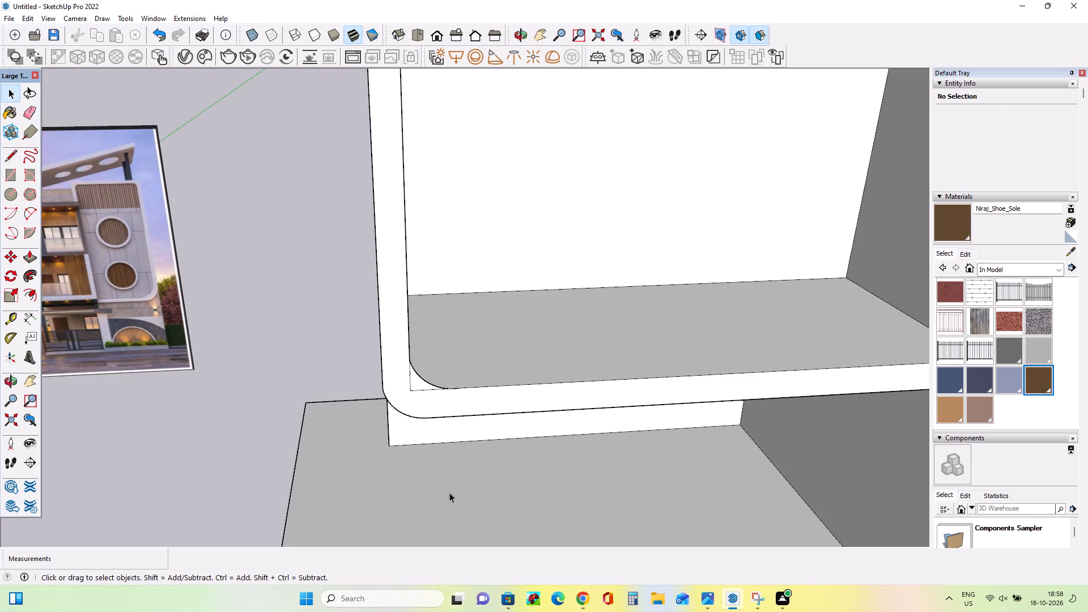
# Erase the leftover straight edges at the lower opening's inner bottom corner, outside the arc.
pyautogui.click(28, 109)
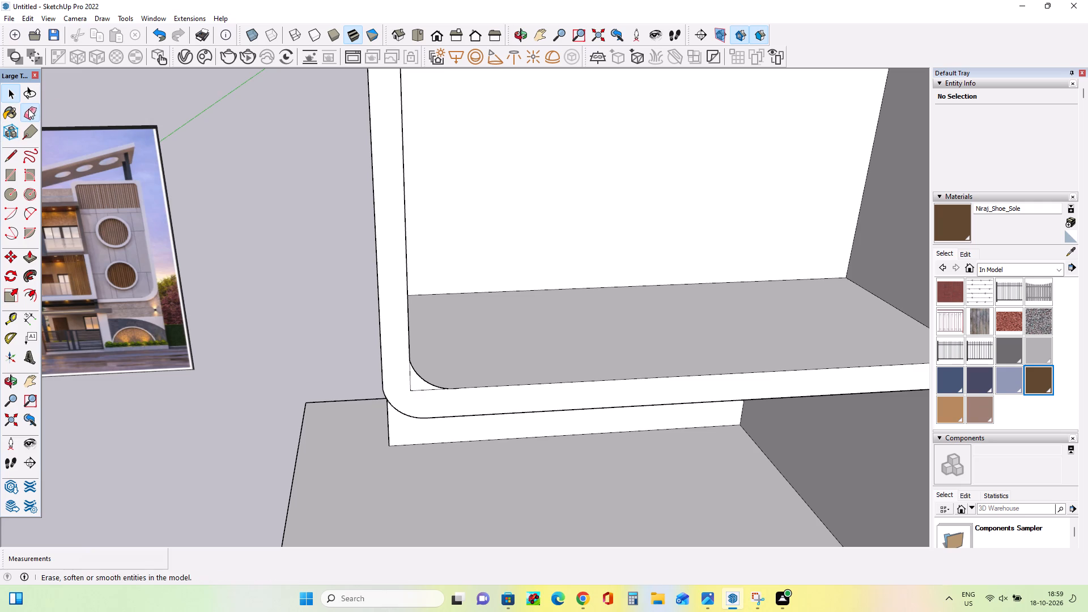
pyautogui.moveTo(409, 380); pyautogui.dragTo(418, 390)
pyautogui.moveTo(428, 398); pyautogui.dragTo(430, 407, button='middle')
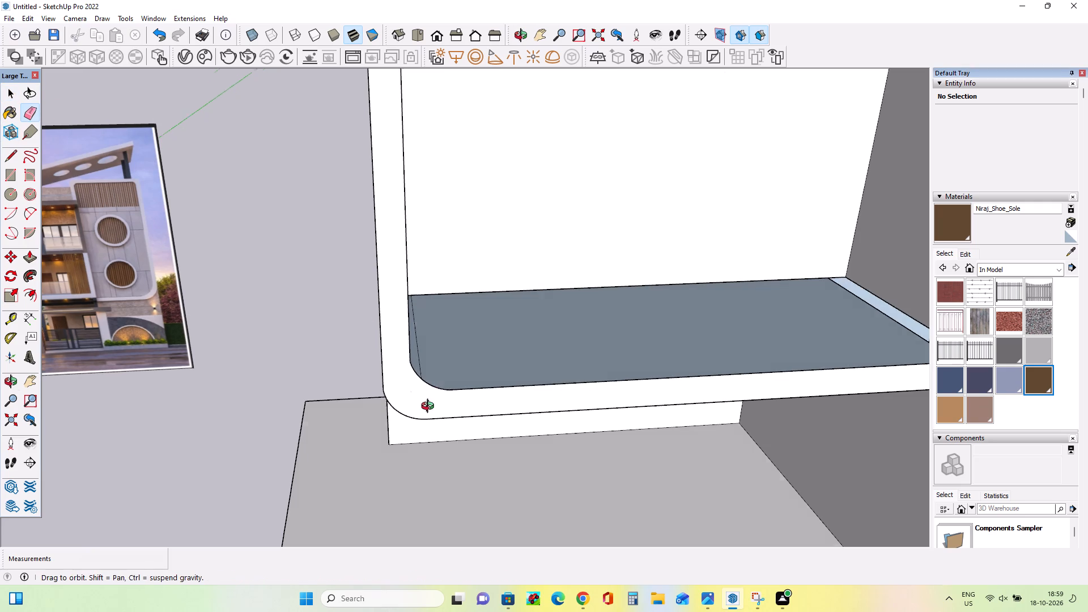
pyautogui.moveTo(430, 407); pyautogui.dragTo(409, 382, button='middle')
pyautogui.scroll(-5, 409, 382)
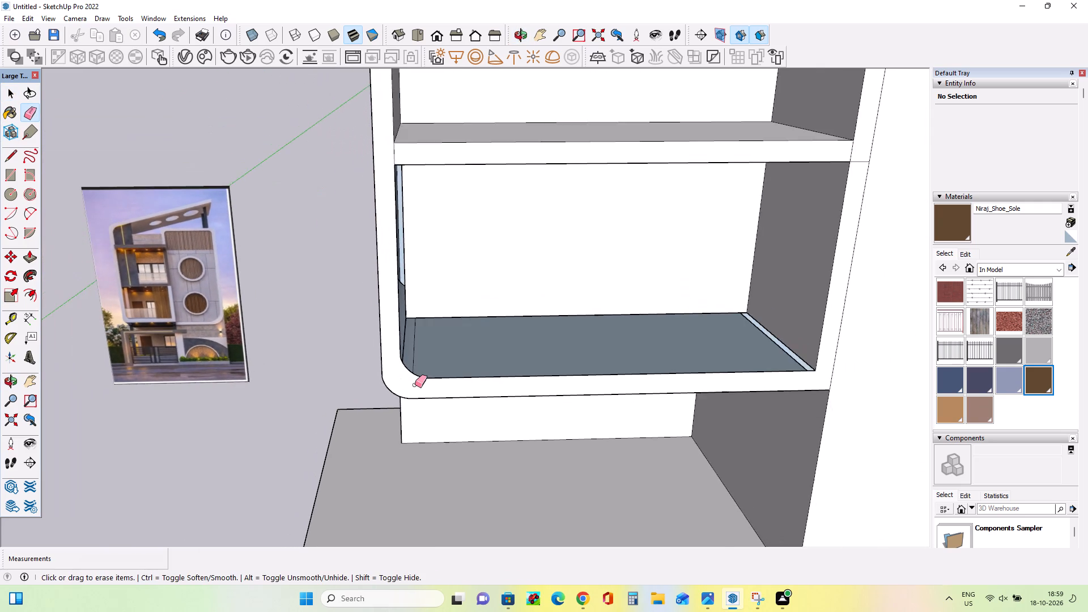
# Paint the lower opening's floor, rounded corner surfaces and adjoining side wall with 0009_Linen from the Colors-Named collection.
pyautogui.scroll(-4, 415, 385)
pyautogui.moveTo(538, 407); pyautogui.dragTo(483, 348, button='middle')
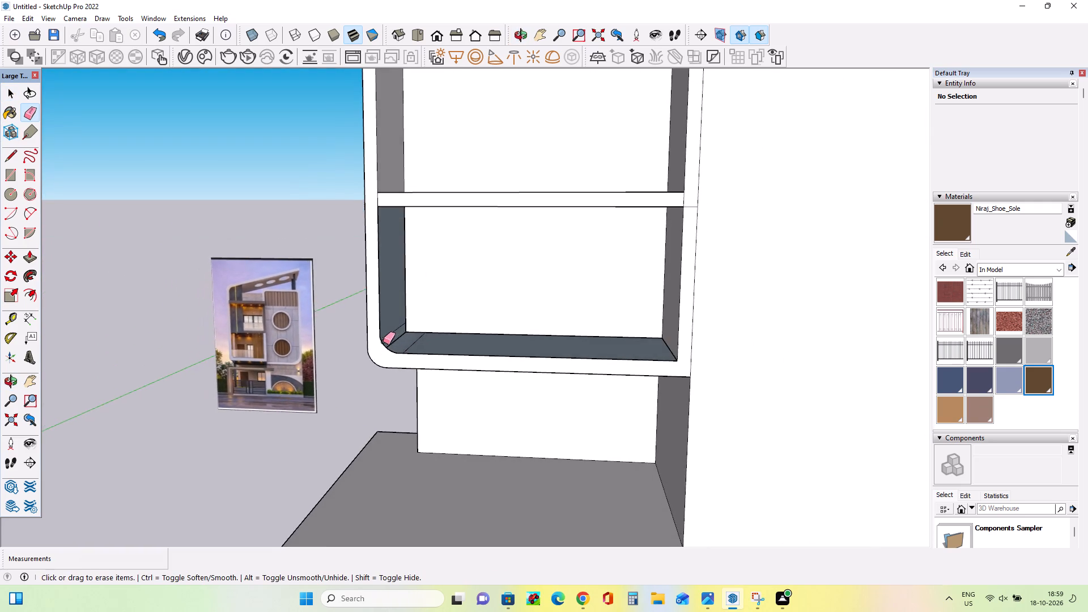
pyautogui.scroll(7, 379, 345)
pyautogui.moveTo(409, 390); pyautogui.dragTo(421, 437, button='middle')
pyautogui.scroll(-7, 418, 428)
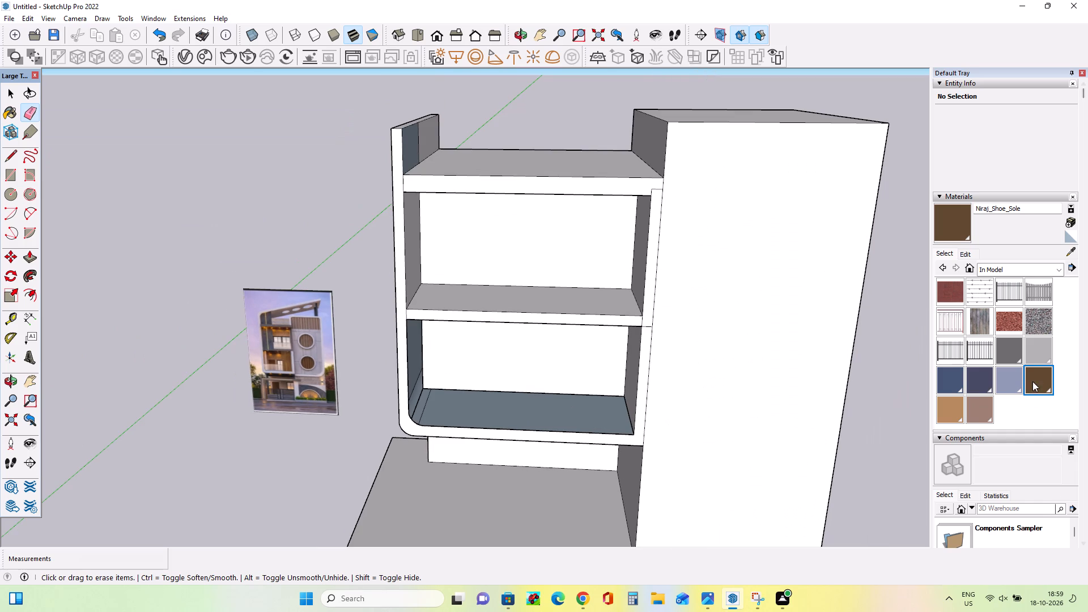
pyautogui.click(1033, 267)
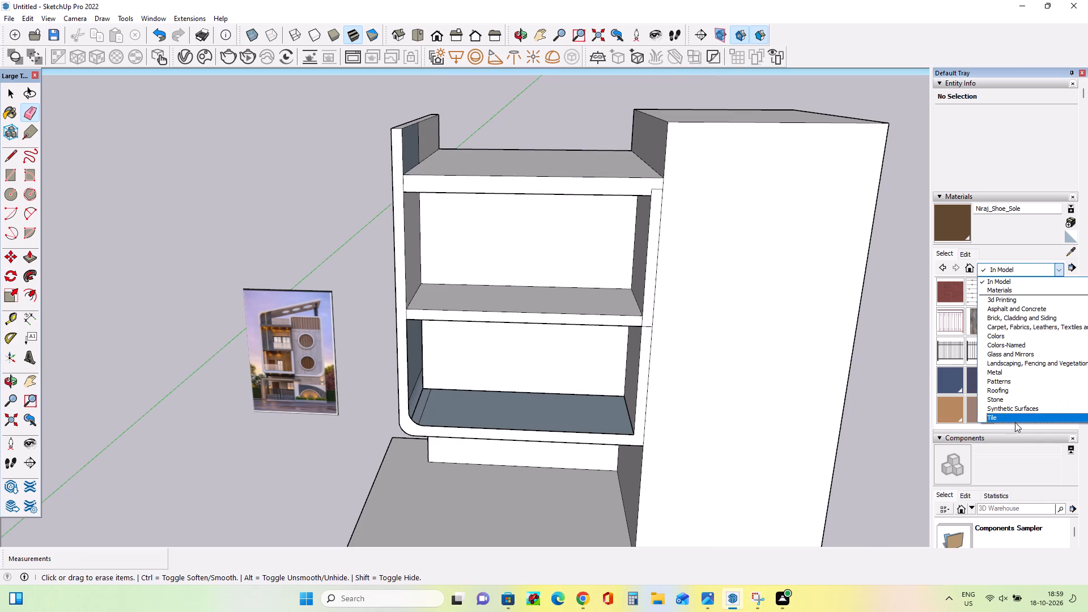
pyautogui.click(1023, 344)
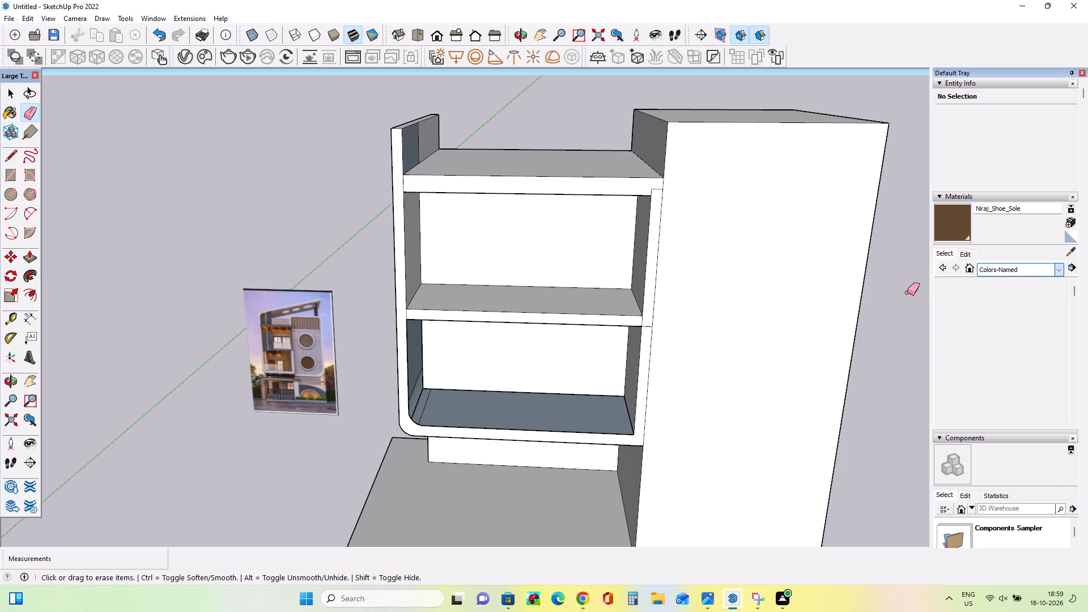
pyautogui.click(949, 352)
pyautogui.click(453, 413)
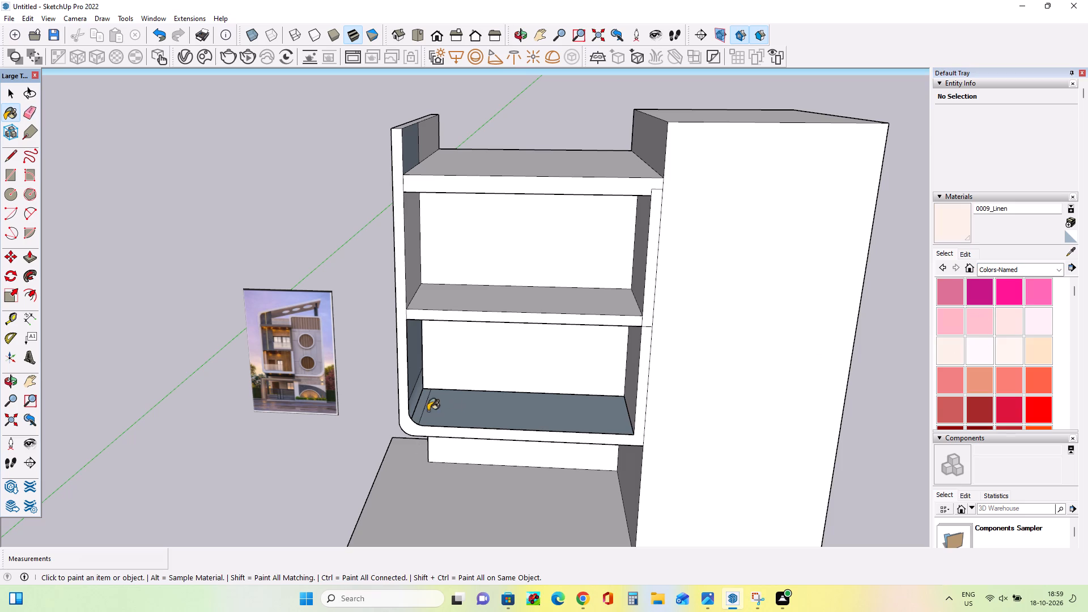
pyautogui.click(423, 410)
pyautogui.scroll(6, 428, 413)
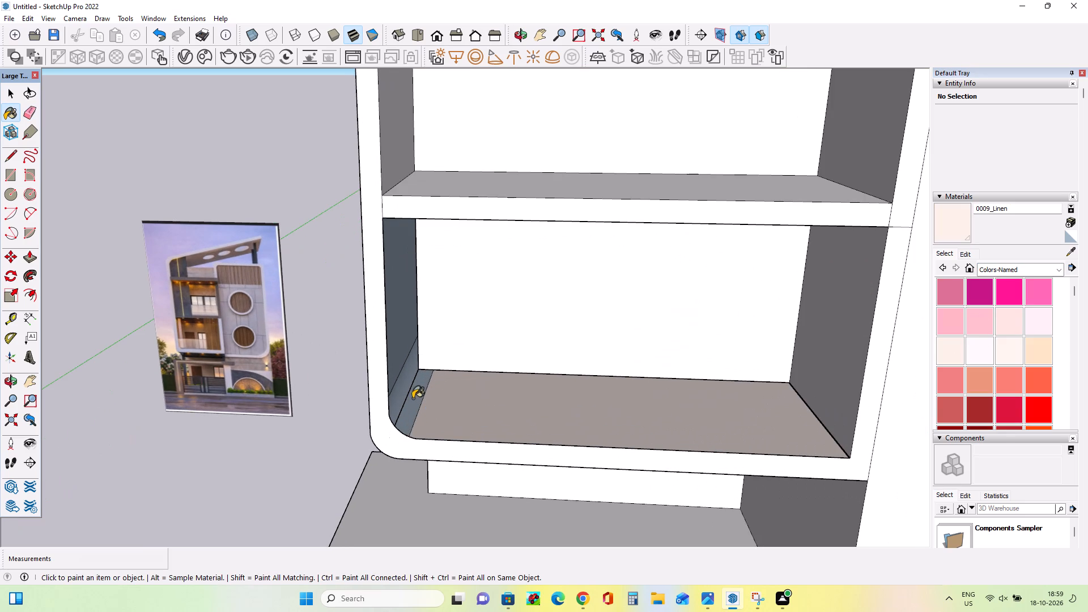
pyautogui.click(413, 398)
pyautogui.click(394, 344)
# Paint the exposed strip at the end of the lower opening's floor nearest the tall block with 0009_Linen.
pyautogui.moveTo(415, 434); pyautogui.dragTo(439, 351, button='middle')
pyautogui.middleClick(439, 351)
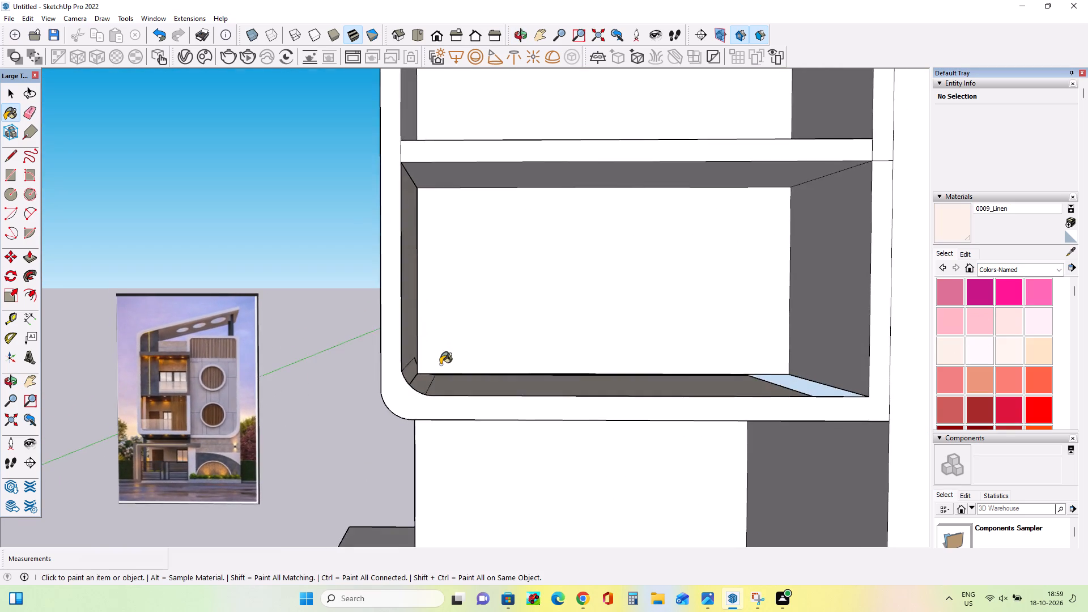
pyautogui.scroll(-6, 440, 364)
pyautogui.scroll(-1, 452, 419)
pyautogui.moveTo(458, 420); pyautogui.dragTo(537, 429, button='middle')
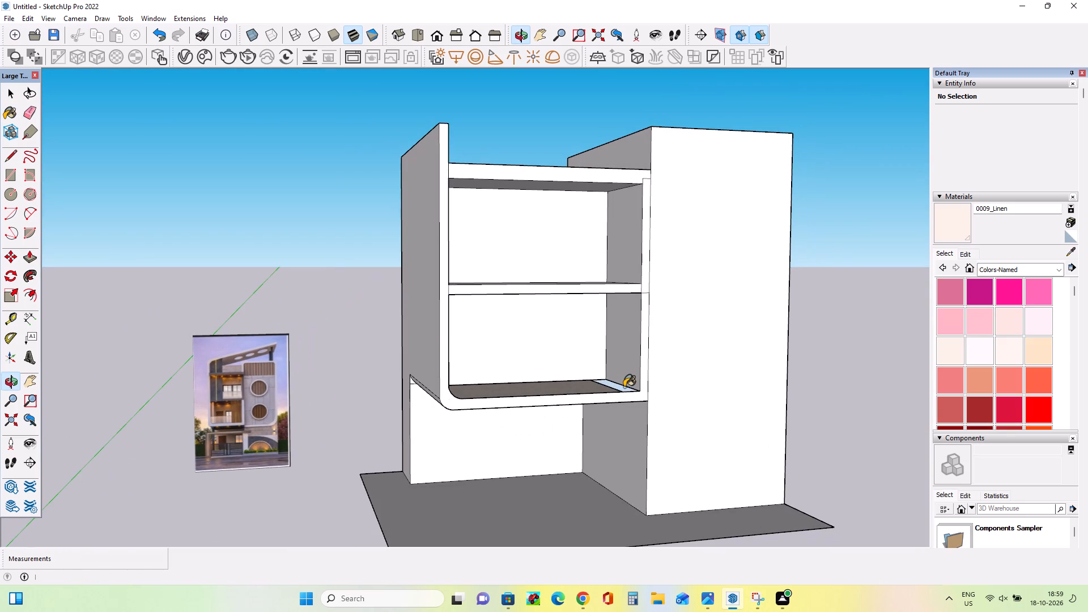
pyautogui.click(624, 387)
# Draw a thin rectangle about 1731' by 1' 8" along the lower opening's front bottom edge, from the arc end to the opposite corner.
pyautogui.scroll(8, 607, 389)
pyautogui.moveTo(602, 414); pyautogui.dragTo(574, 514, button='middle')
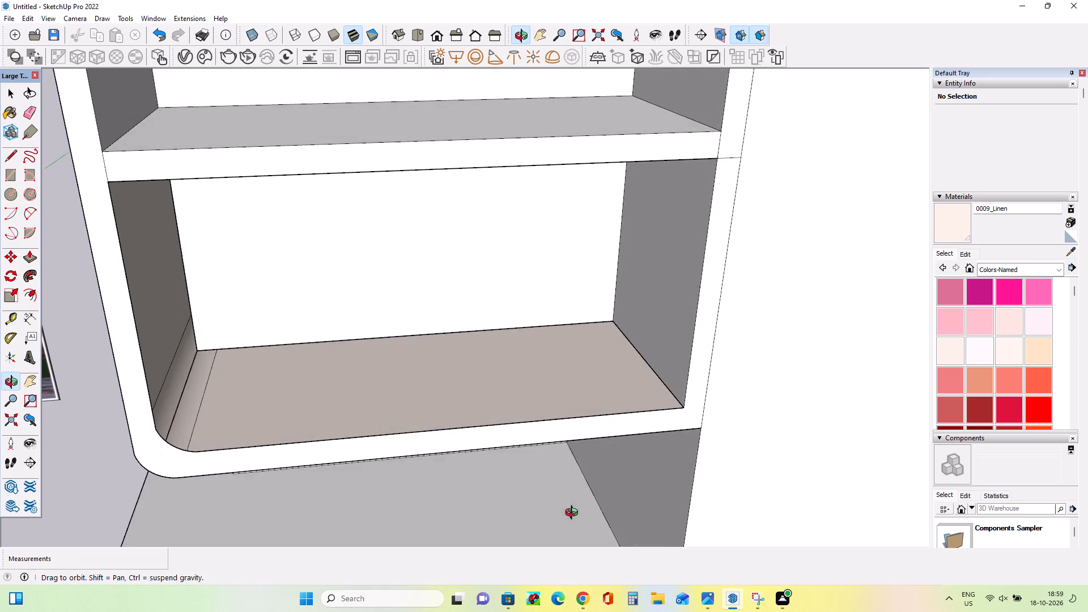
pyautogui.moveTo(574, 514); pyautogui.dragTo(529, 397, button='middle')
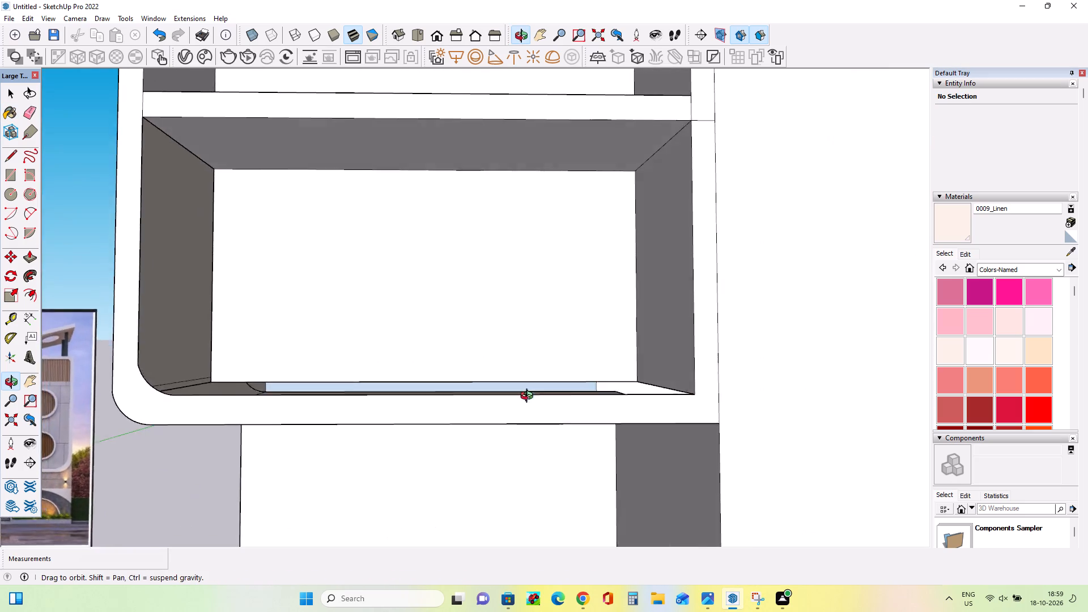
pyautogui.moveTo(529, 397); pyautogui.dragTo(570, 501, button='middle')
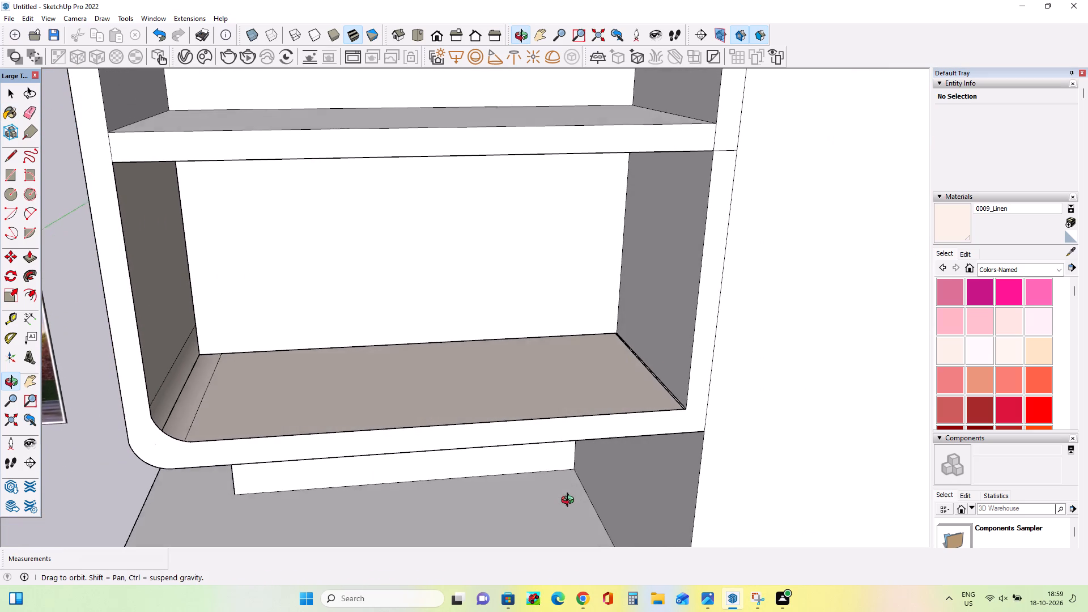
pyautogui.moveTo(570, 501); pyautogui.dragTo(570, 505, button='middle')
pyautogui.moveTo(593, 458); pyautogui.dragTo(736, 435, button='middle')
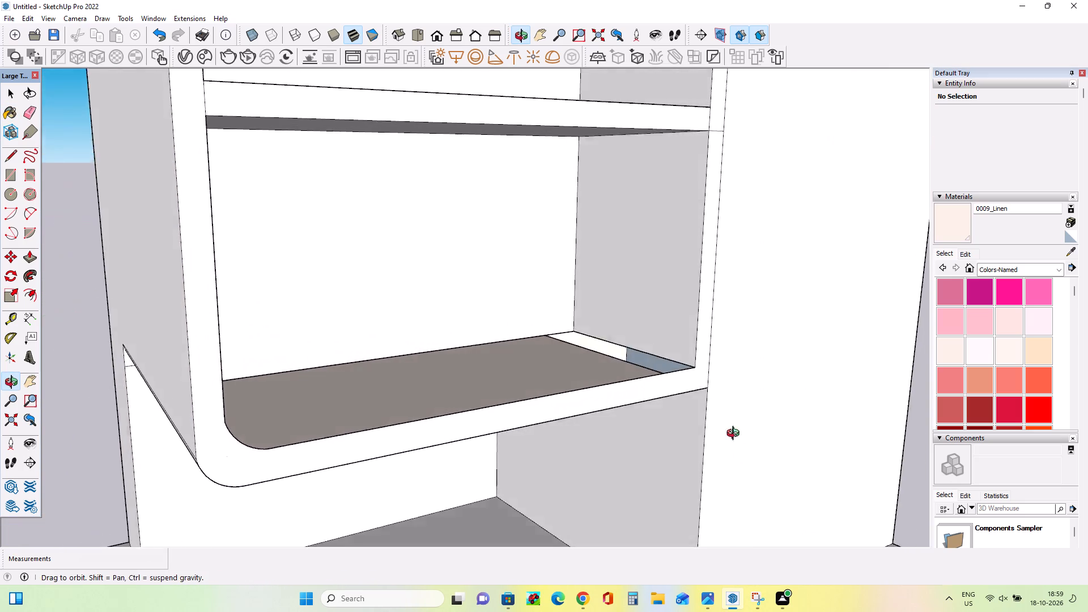
pyautogui.moveTo(736, 435); pyautogui.dragTo(848, 456, button='middle')
pyautogui.moveTo(678, 458); pyautogui.dragTo(348, 500, button='middle')
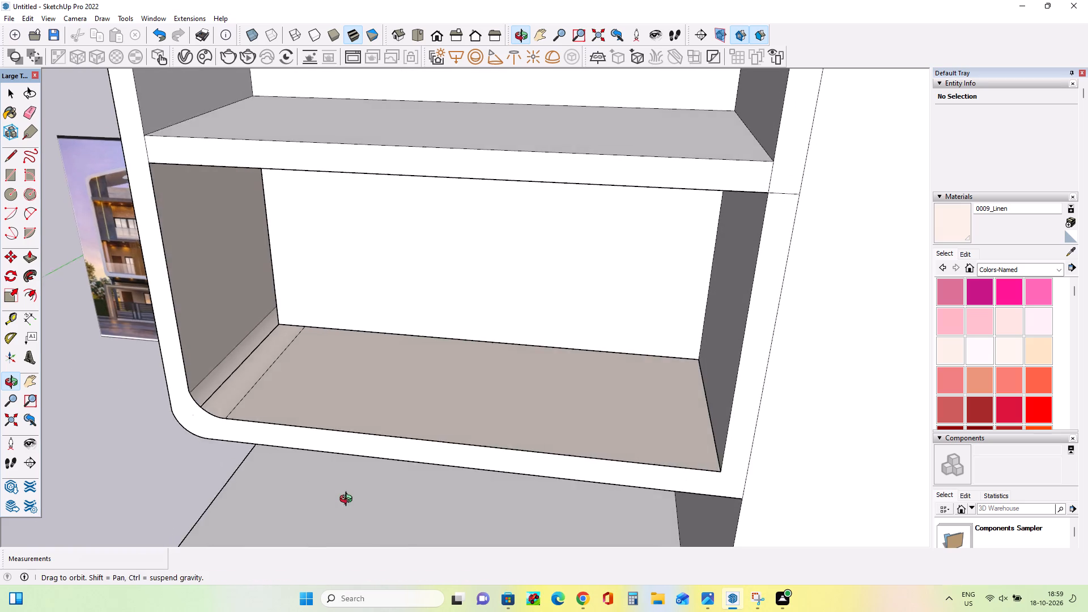
pyautogui.moveTo(348, 500); pyautogui.dragTo(371, 508, button='middle')
pyautogui.click(14, 175)
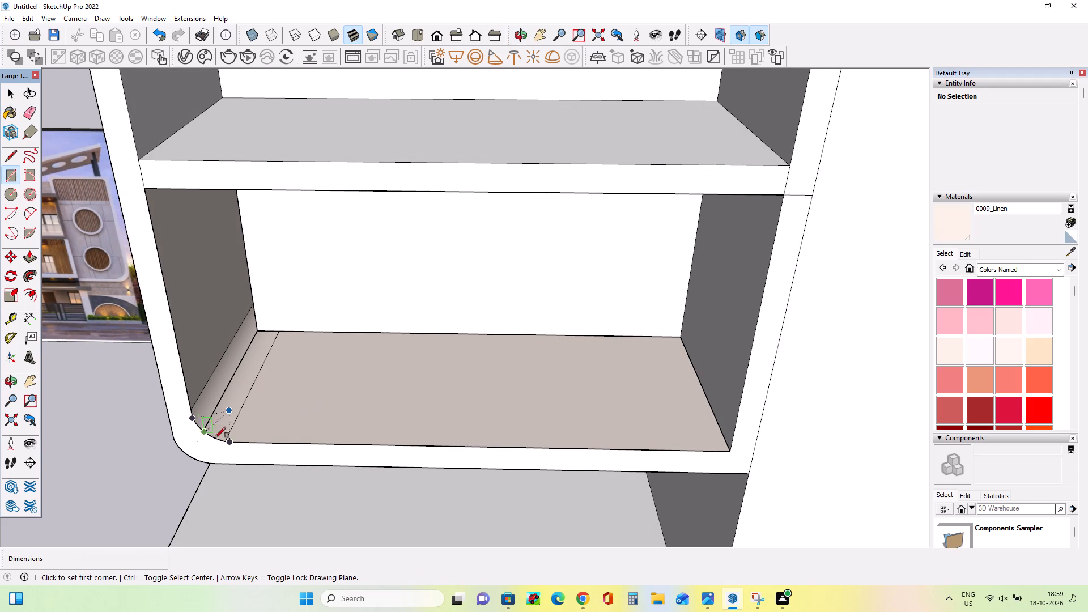
pyautogui.click(226, 443)
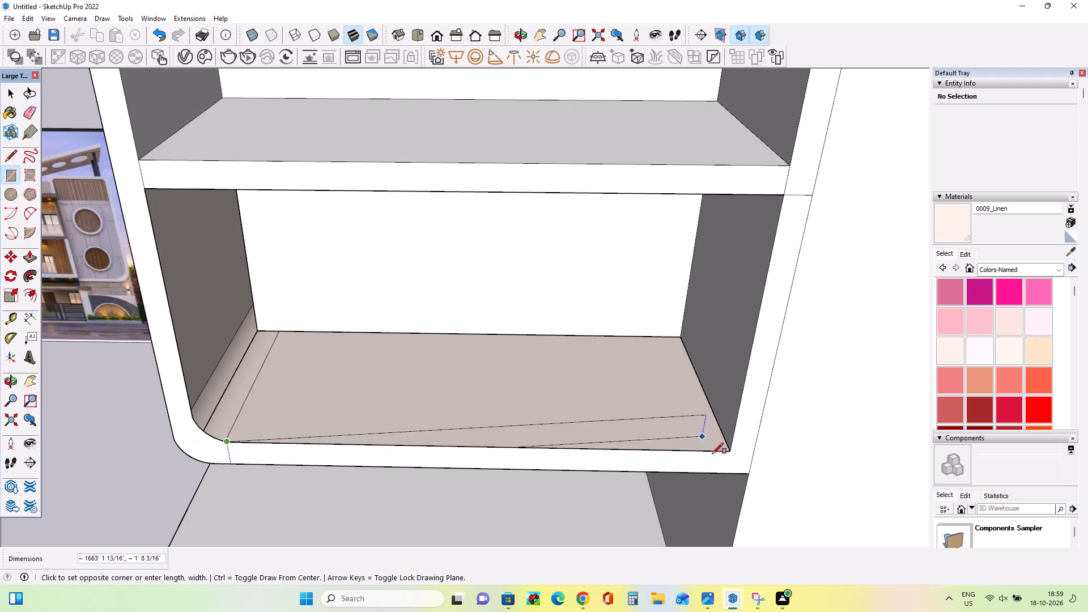
pyautogui.click(725, 452)
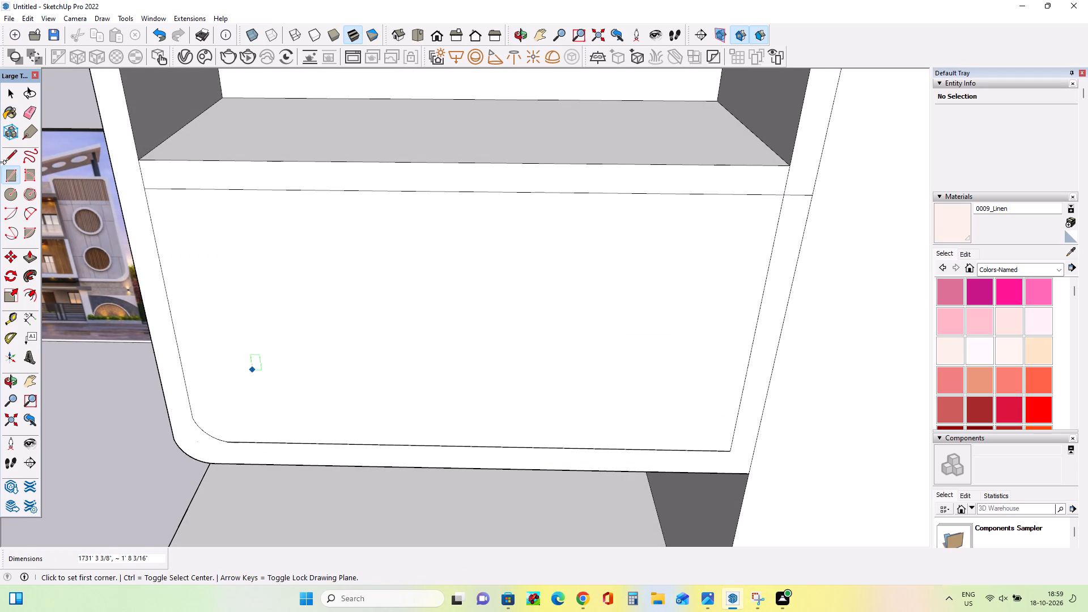
# Delete the face covering the lower opening.
pyautogui.click(7, 91)
pyautogui.click(457, 350)
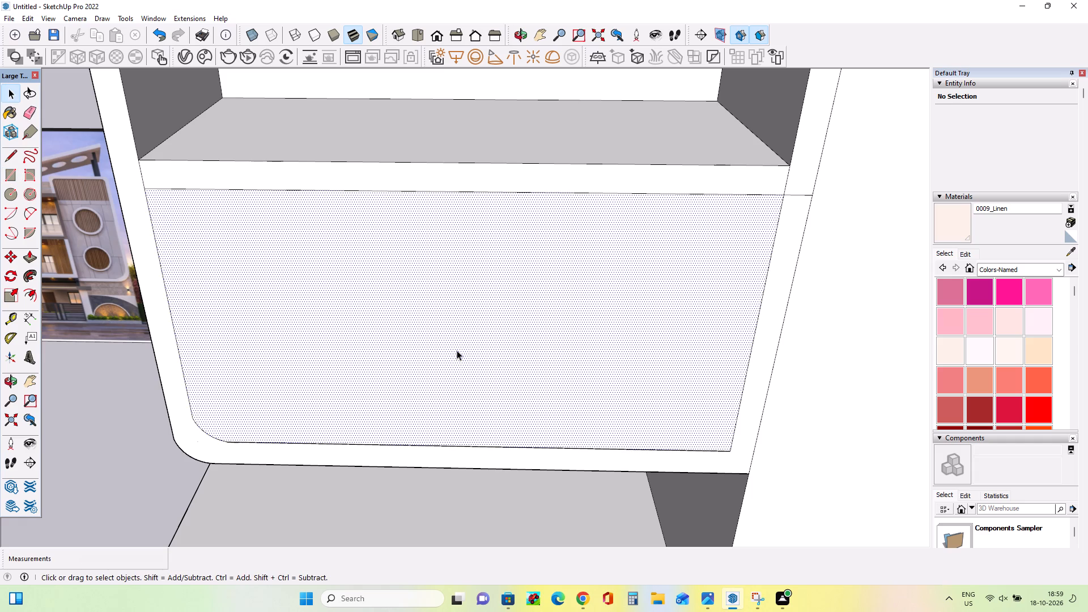
pyautogui.press('pageup')
pyautogui.click(458, 319)
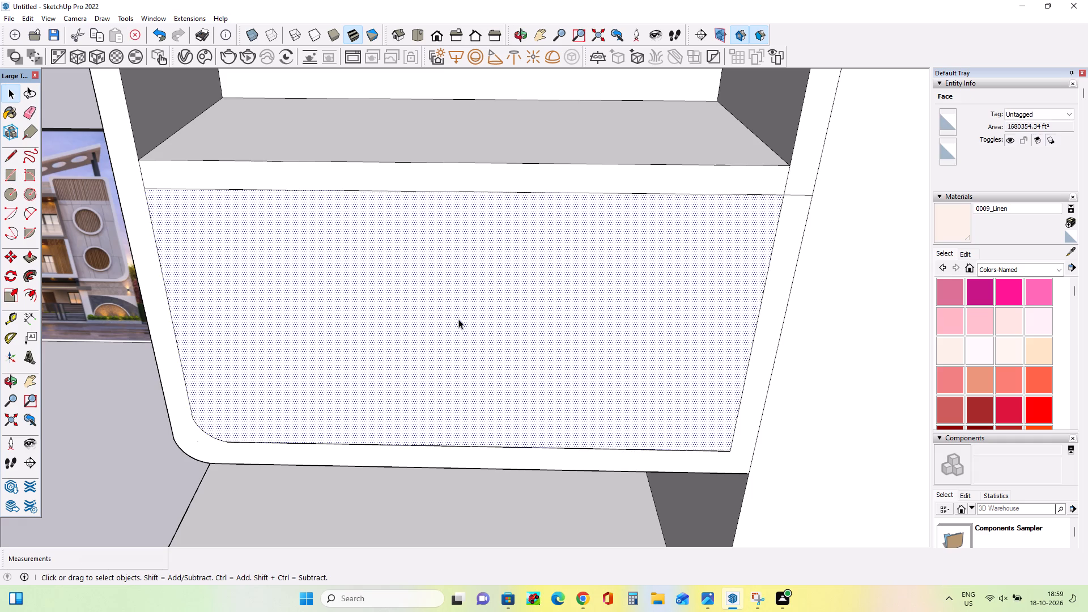
pyautogui.press('Delete')
# Examine the lower opening's painted floor, rounded corner and the strip beside the tall block from several angles.
pyautogui.moveTo(467, 414); pyautogui.dragTo(482, 380, button='middle')
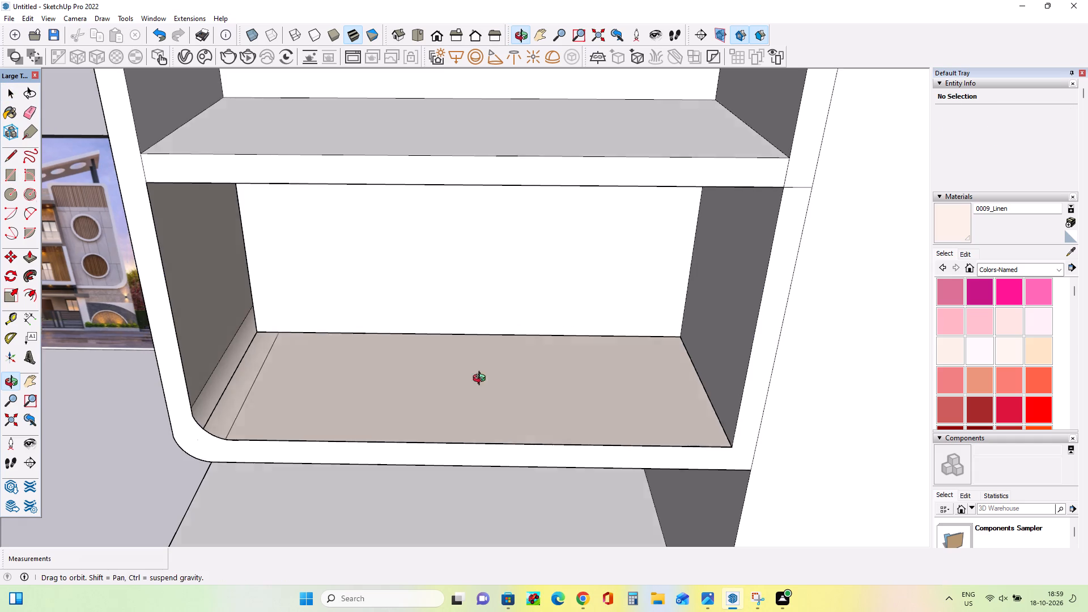
pyautogui.moveTo(482, 380); pyautogui.dragTo(518, 354, button='middle')
pyautogui.scroll(-3, 517, 385)
pyautogui.moveTo(517, 385); pyautogui.dragTo(653, 362, button='middle')
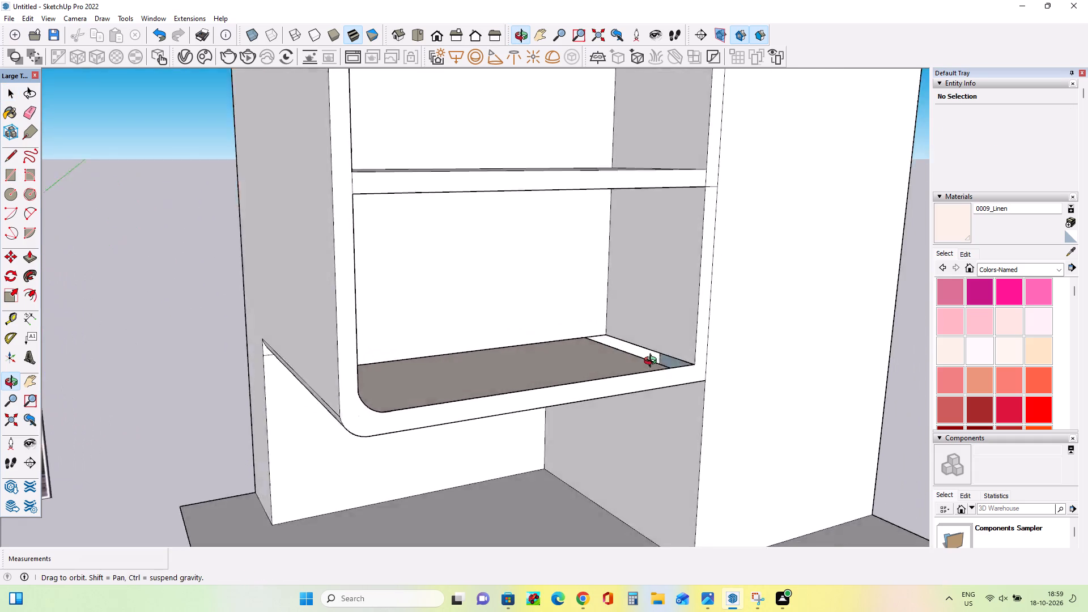
pyautogui.moveTo(653, 362); pyautogui.dragTo(544, 417, button='middle')
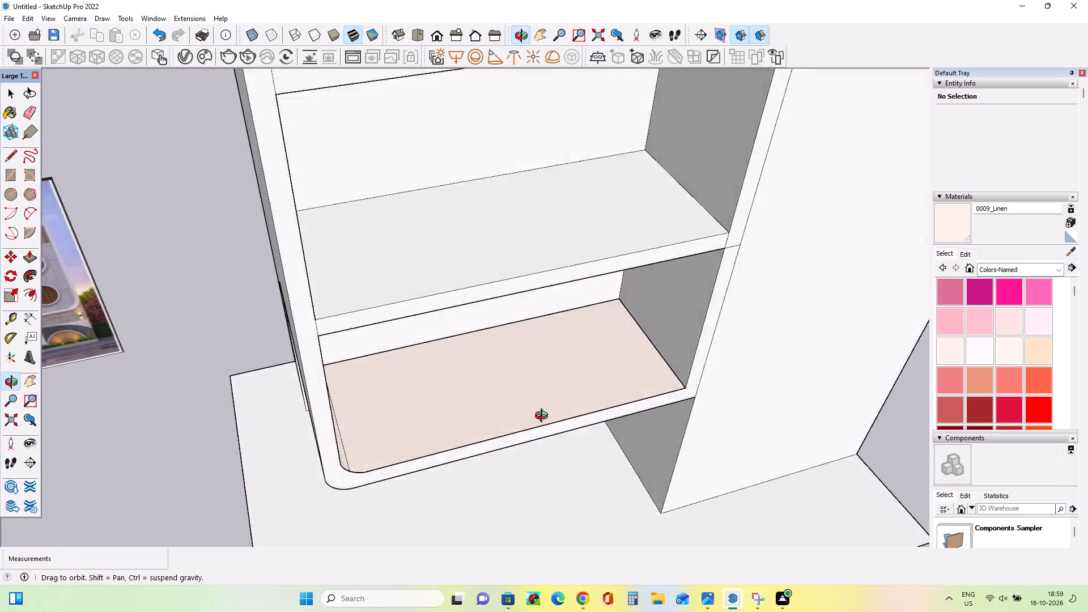
pyautogui.moveTo(544, 417); pyautogui.dragTo(452, 362, button='middle')
pyautogui.moveTo(551, 458); pyautogui.dragTo(658, 436, button='middle')
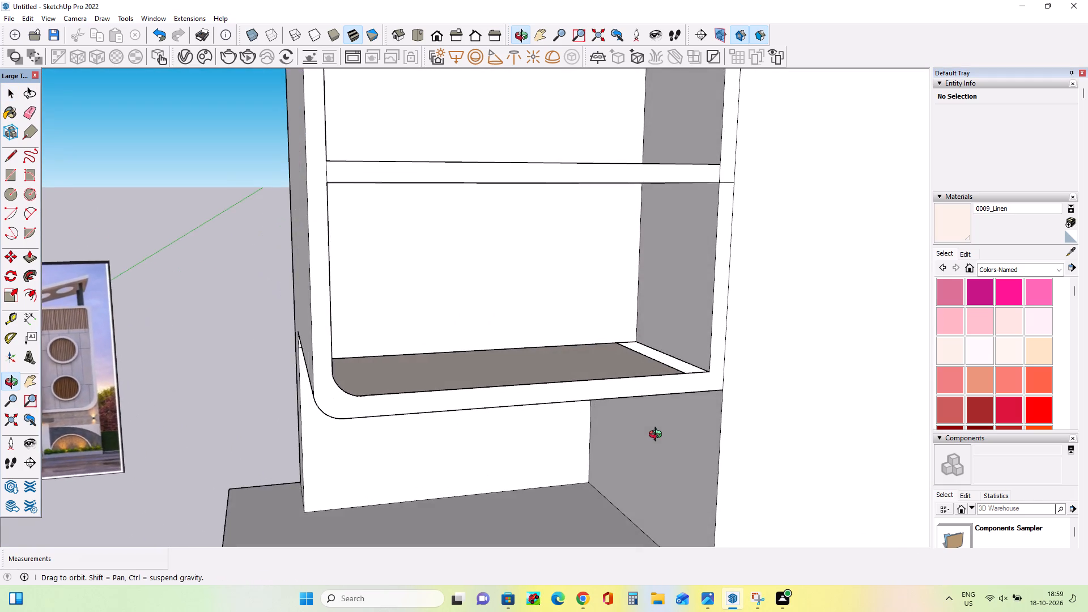
pyautogui.moveTo(658, 436); pyautogui.dragTo(752, 464, button='middle')
pyautogui.scroll(7, 620, 337)
pyautogui.moveTo(628, 350); pyautogui.dragTo(637, 364, button='middle')
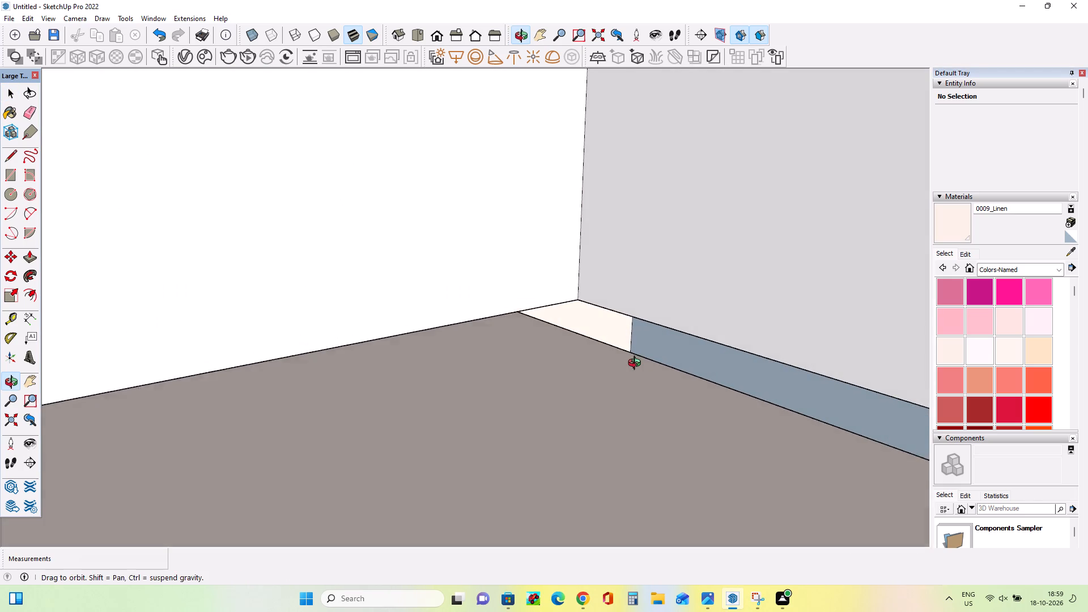
pyautogui.moveTo(637, 364); pyautogui.dragTo(639, 368, button='middle')
pyautogui.scroll(-1, 639, 368)
pyautogui.moveTo(628, 355); pyautogui.dragTo(545, 312, button='middle')
pyautogui.scroll(-12, 548, 318)
pyautogui.scroll(-5, 378, 348)
pyautogui.scroll(-7, 578, 365)
pyautogui.moveTo(279, 379); pyautogui.dragTo(179, 490, button='middle')
pyautogui.moveTo(338, 446); pyautogui.dragTo(346, 414, button='middle')
pyautogui.scroll(-7, 346, 414)
pyautogui.scroll(3, 401, 334)
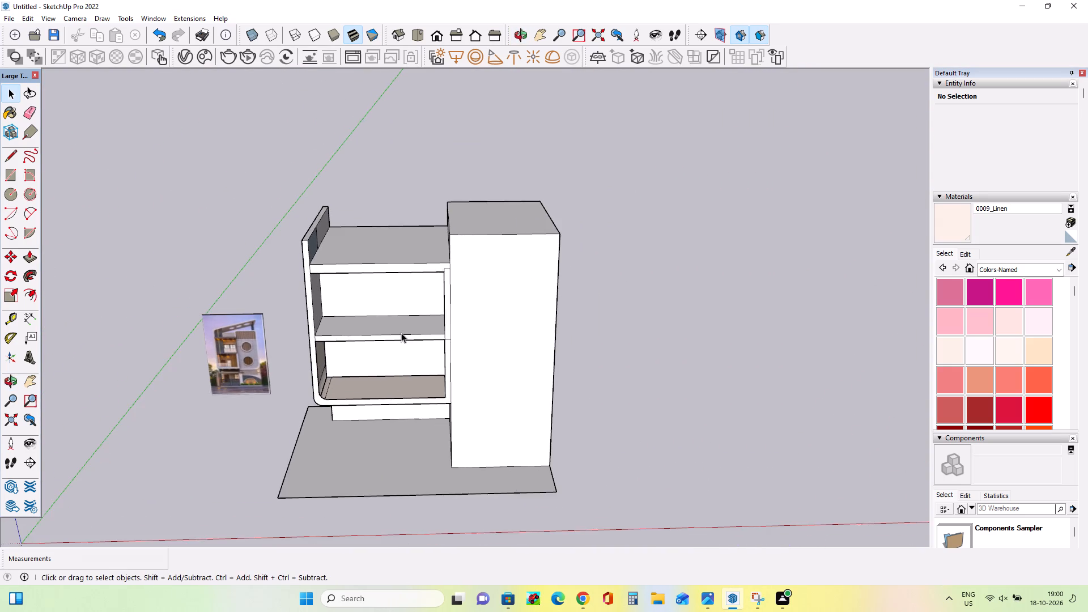
pyautogui.scroll(2, 401, 333)
pyautogui.moveTo(405, 403); pyautogui.dragTo(422, 373, button='middle')
pyautogui.scroll(2, 322, 354)
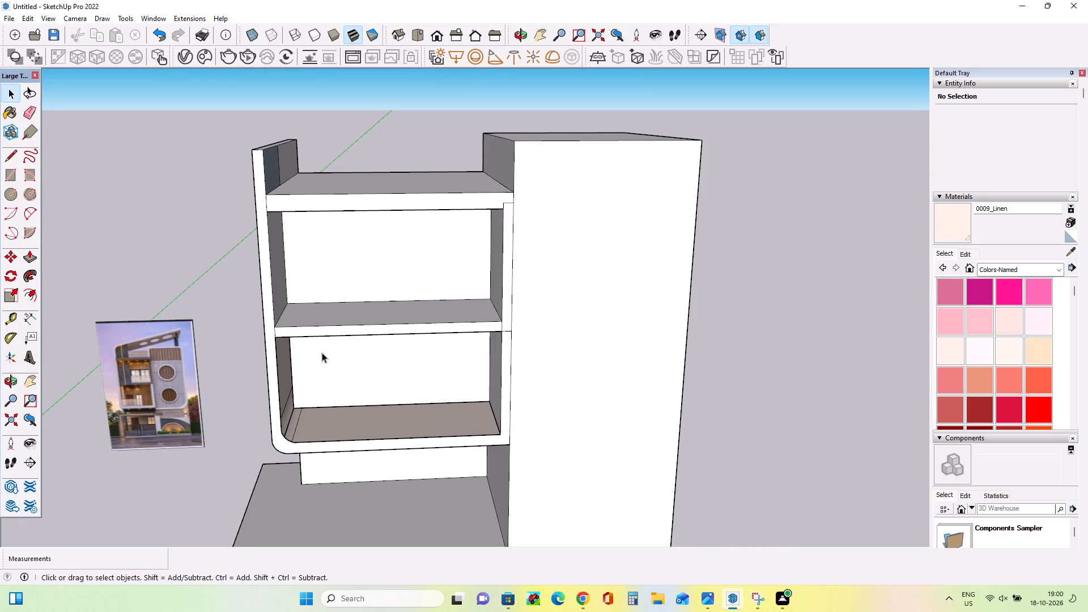
# Study the reference image of the facade and compare its frame, balconies and entrance with the model.
pyautogui.scroll(12, 118, 426)
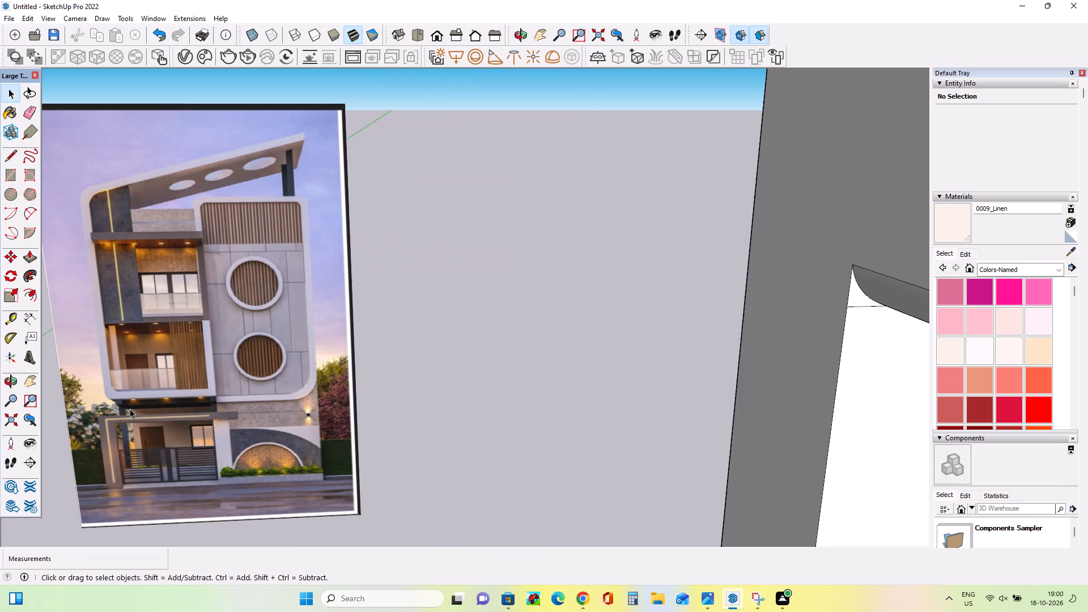
pyautogui.scroll(4, 130, 409)
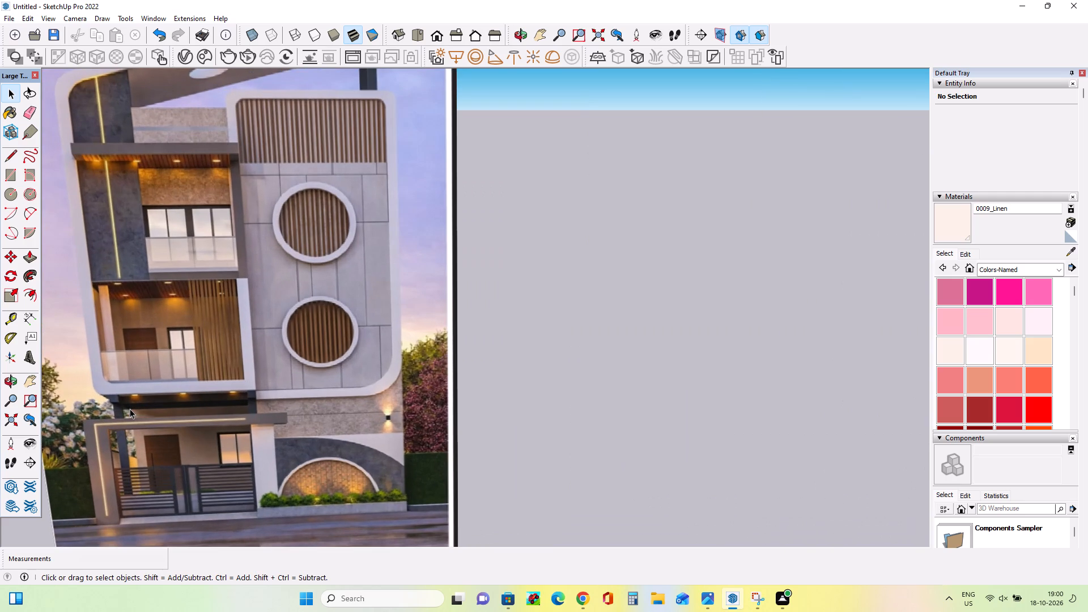
pyautogui.scroll(-18, 130, 409)
pyautogui.scroll(-3, 130, 409)
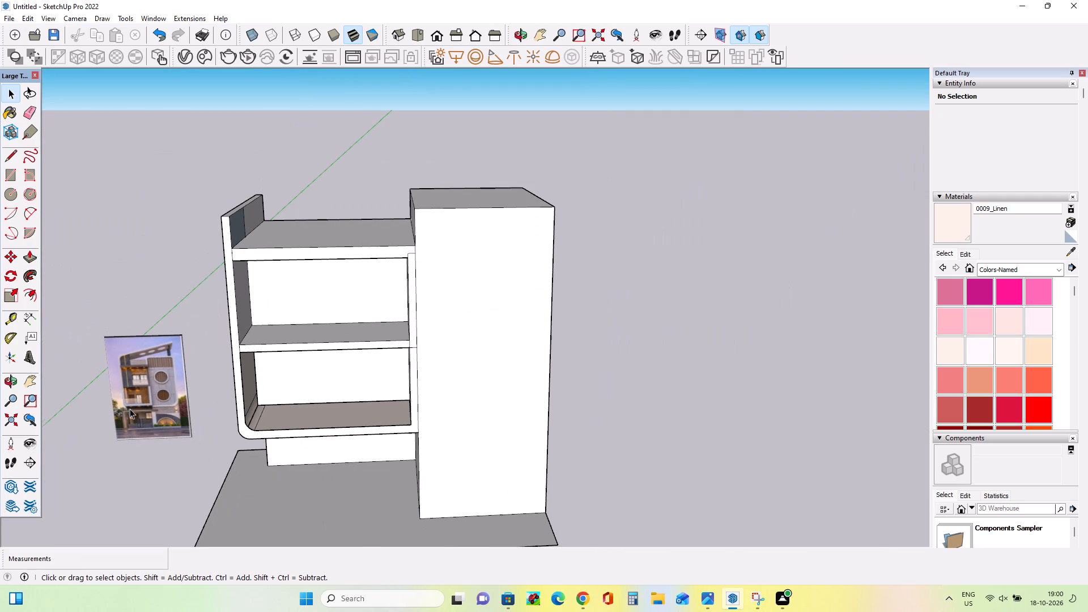
pyautogui.scroll(2, 453, 329)
pyautogui.moveTo(453, 329); pyautogui.dragTo(464, 334, button='middle')
pyautogui.scroll(8, 101, 426)
pyautogui.scroll(-1, 103, 425)
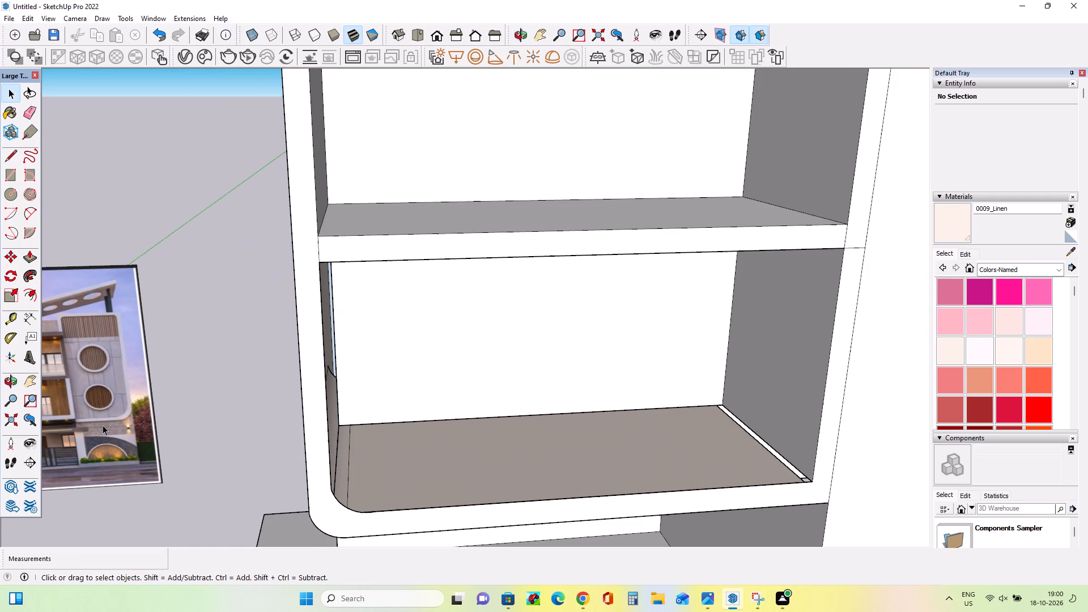
pyautogui.scroll(4, 104, 377)
pyautogui.scroll(-10, 104, 377)
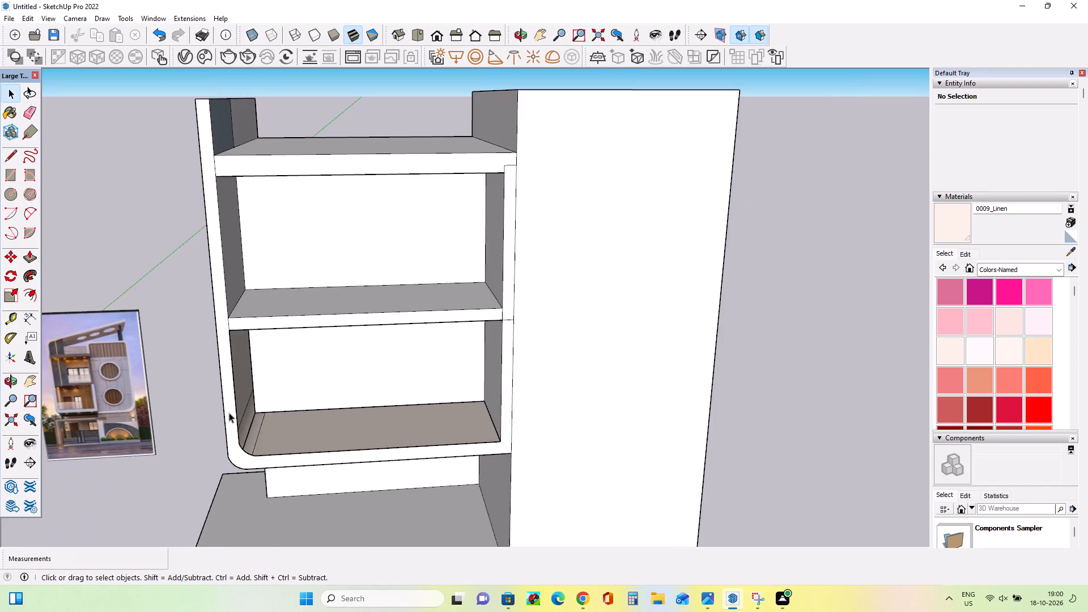
pyautogui.scroll(-9, 233, 411)
pyautogui.scroll(18, 161, 381)
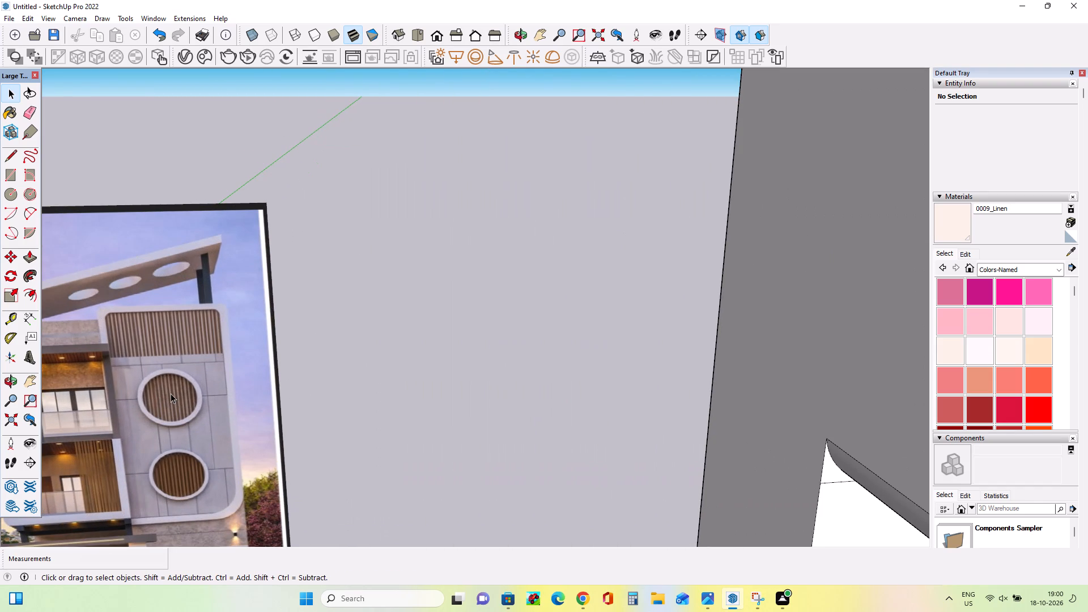
pyautogui.scroll(-16, 171, 393)
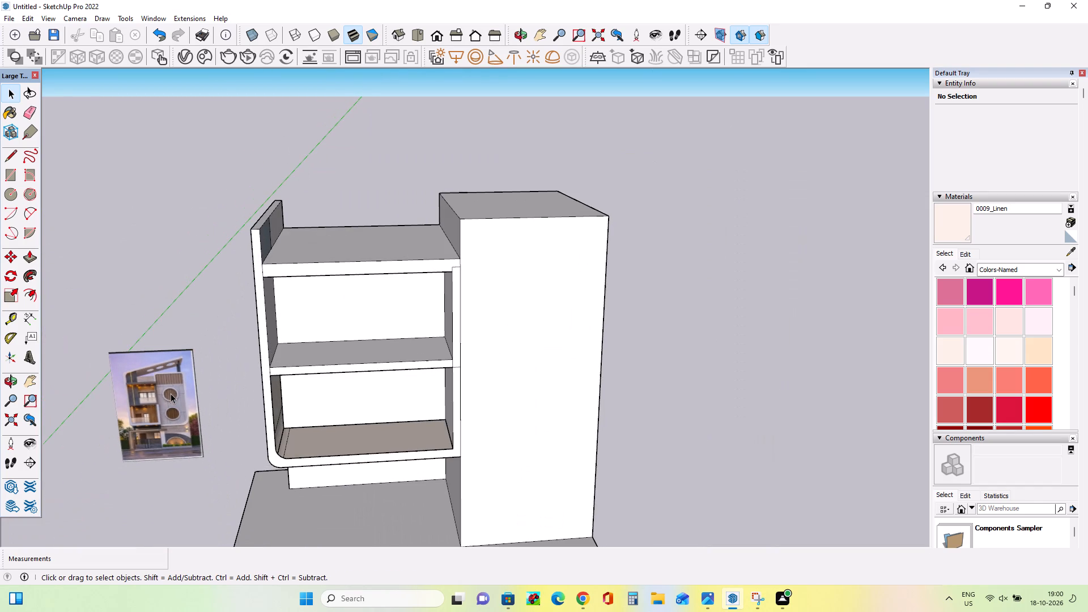
pyautogui.moveTo(498, 451); pyautogui.dragTo(482, 415, button='middle')
pyautogui.scroll(-1, 482, 415)
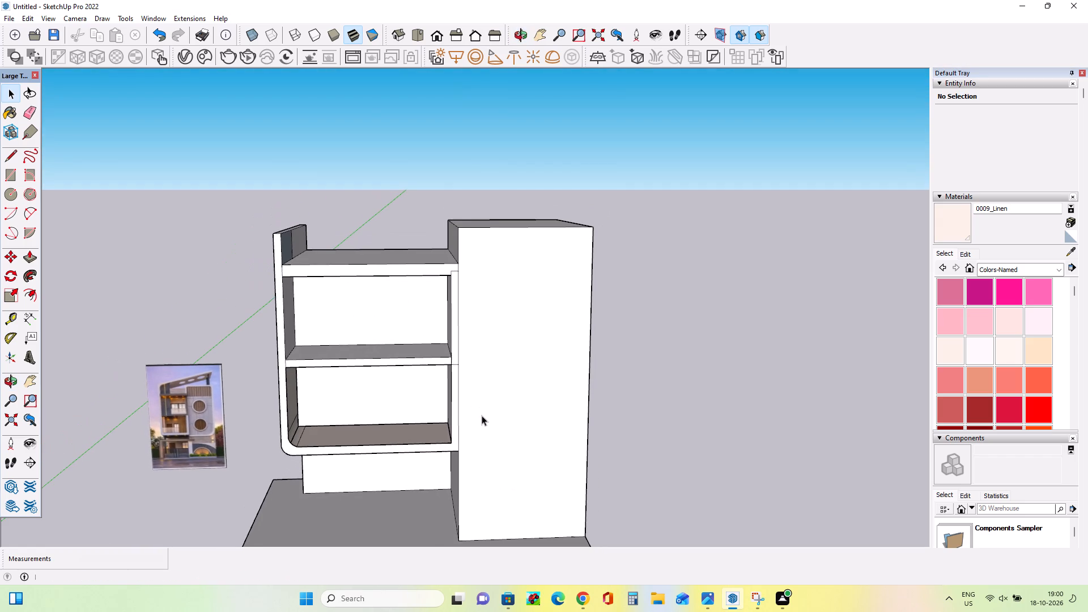
pyautogui.scroll(14, 174, 448)
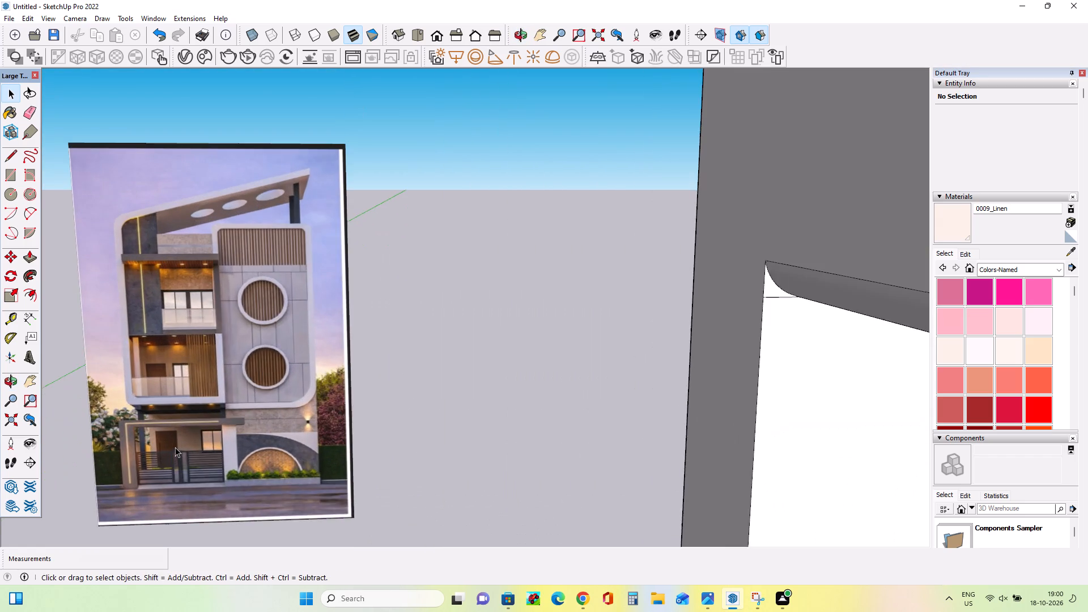
pyautogui.scroll(4, 175, 447)
pyautogui.scroll(-5, 175, 447)
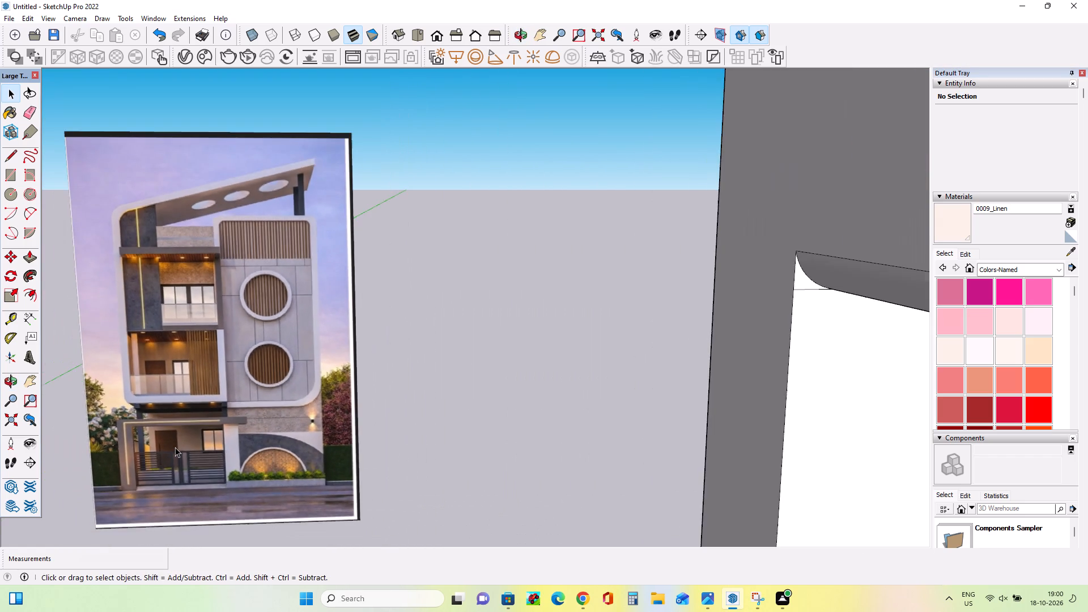
# Pull the front face of the rounded frame around the lower opening outward by 61' 9 13/16" with Push/Pull.
pyautogui.scroll(-15, 175, 447)
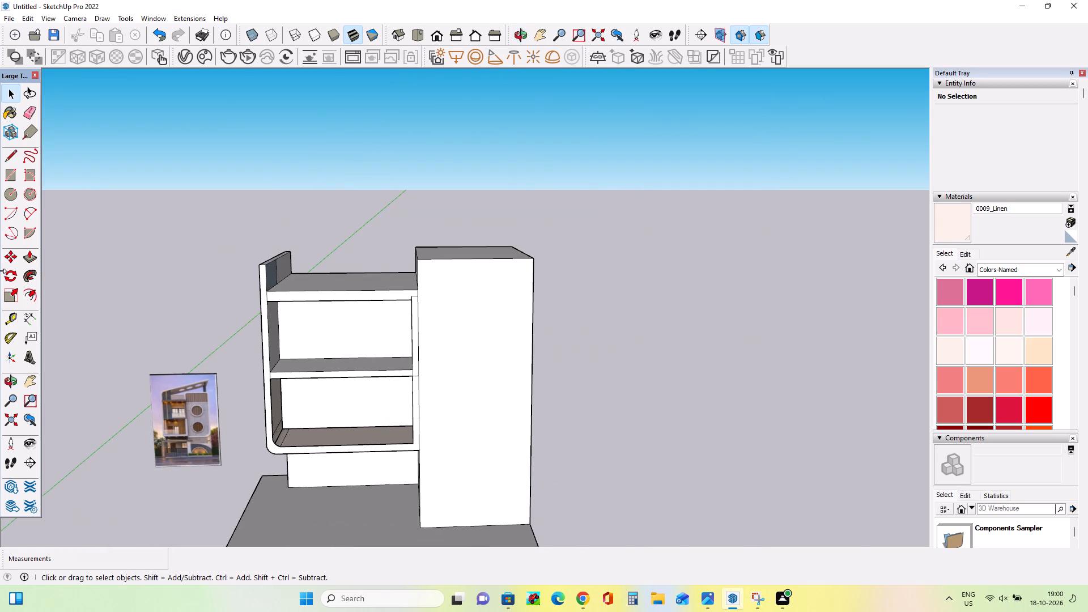
pyautogui.click(3, 161)
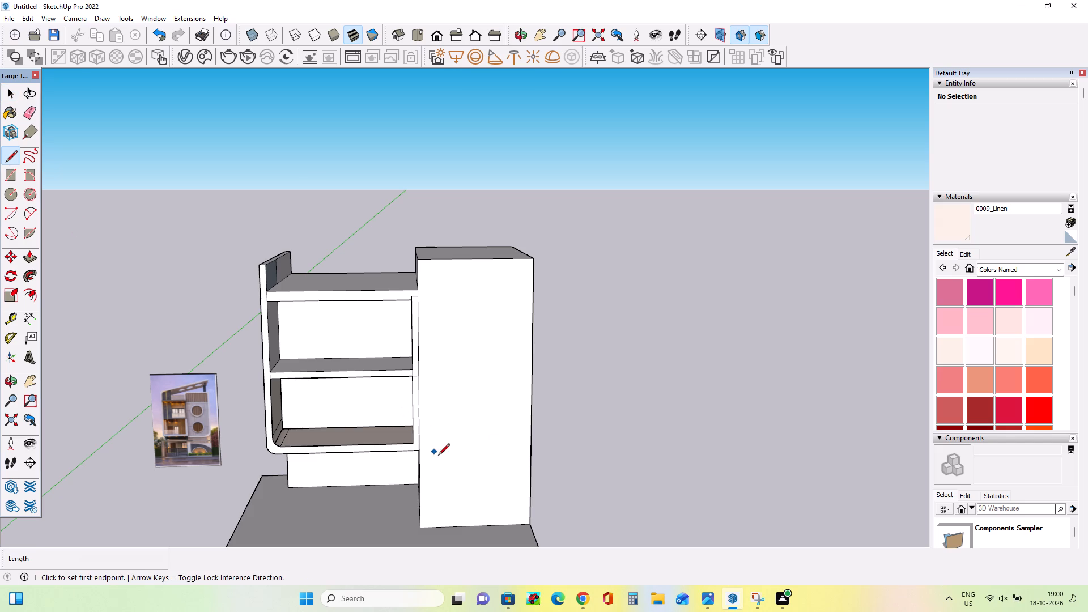
pyautogui.moveTo(453, 451); pyautogui.dragTo(334, 453, button='middle')
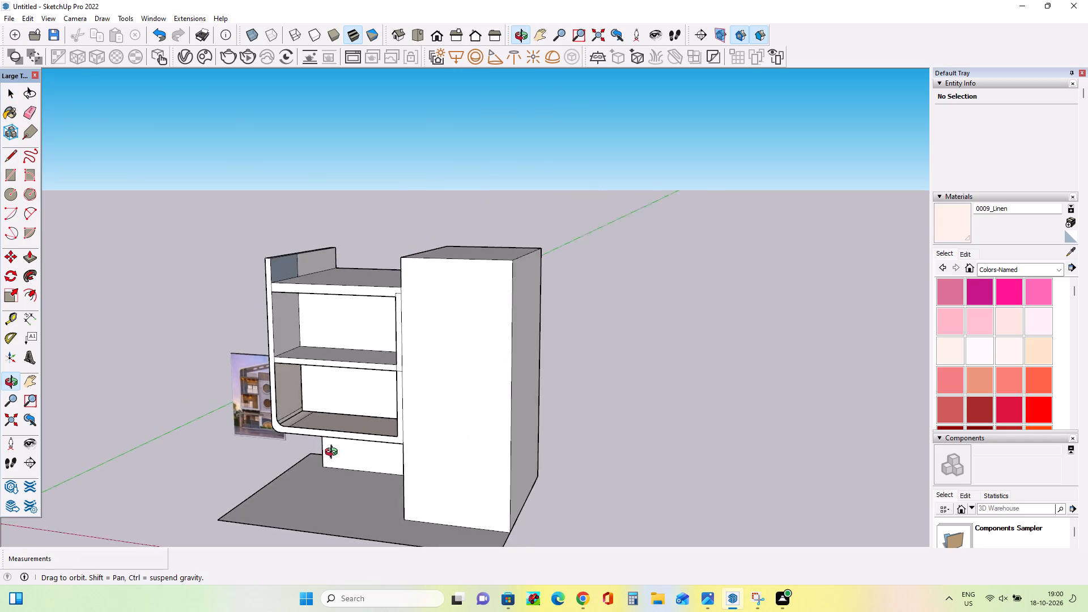
pyautogui.moveTo(334, 453); pyautogui.dragTo(537, 432, button='middle')
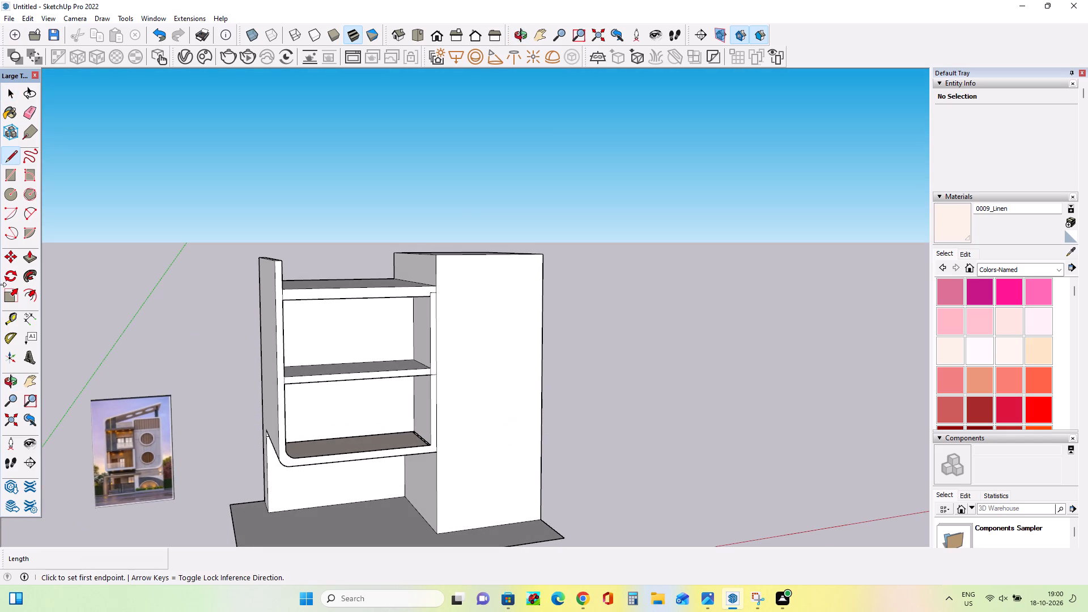
pyautogui.click(35, 256)
pyautogui.scroll(4, 458, 425)
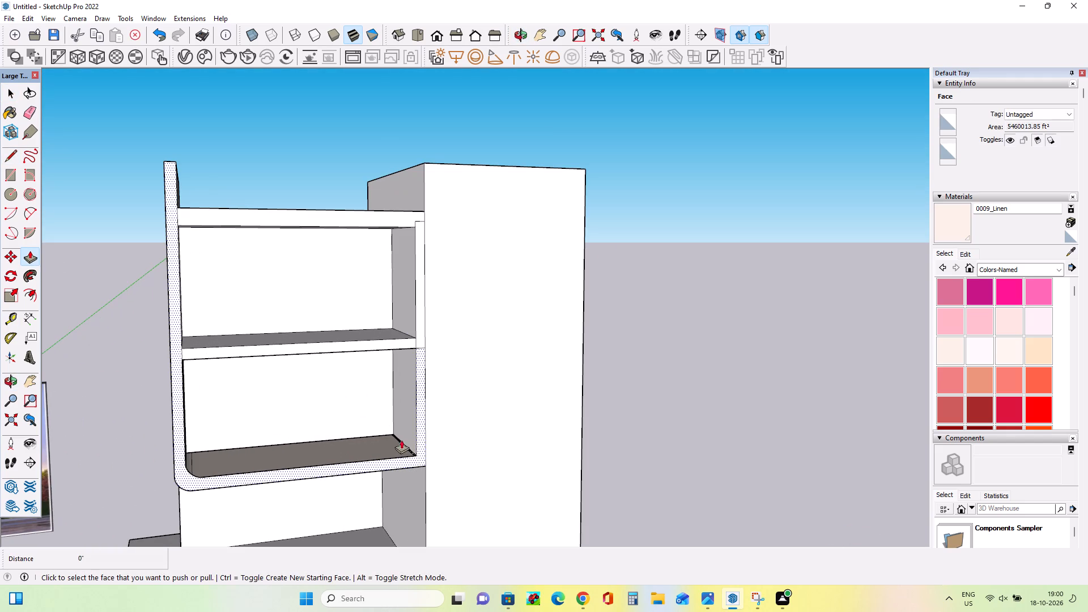
pyautogui.click(417, 440)
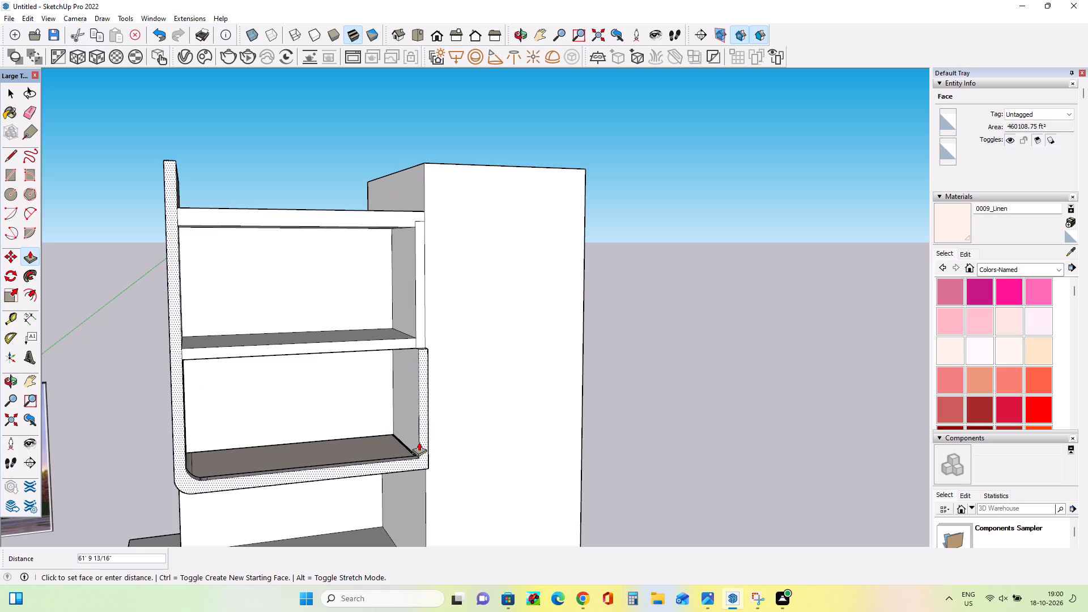
pyautogui.click(419, 442)
# Examine the reference image's balconies, frame edges and round-window wall, and compare them with the model's projecting frame.
pyautogui.moveTo(496, 423); pyautogui.dragTo(437, 437, button='middle')
pyautogui.scroll(-4, 437, 437)
pyautogui.scroll(3, 88, 428)
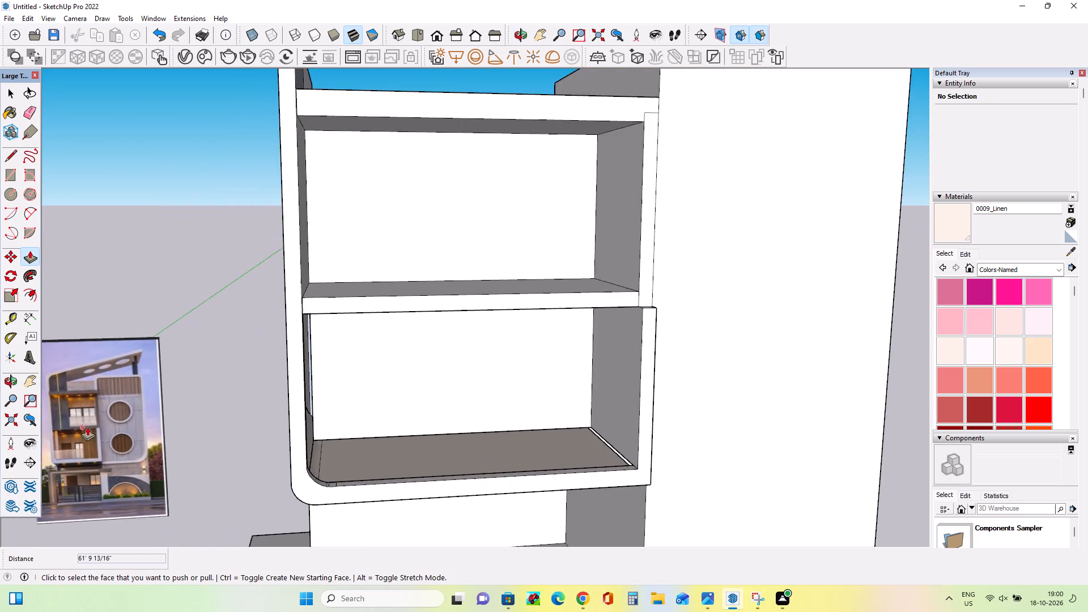
pyautogui.scroll(13, 87, 427)
pyautogui.moveTo(122, 422); pyautogui.dragTo(61, 436, button='middle')
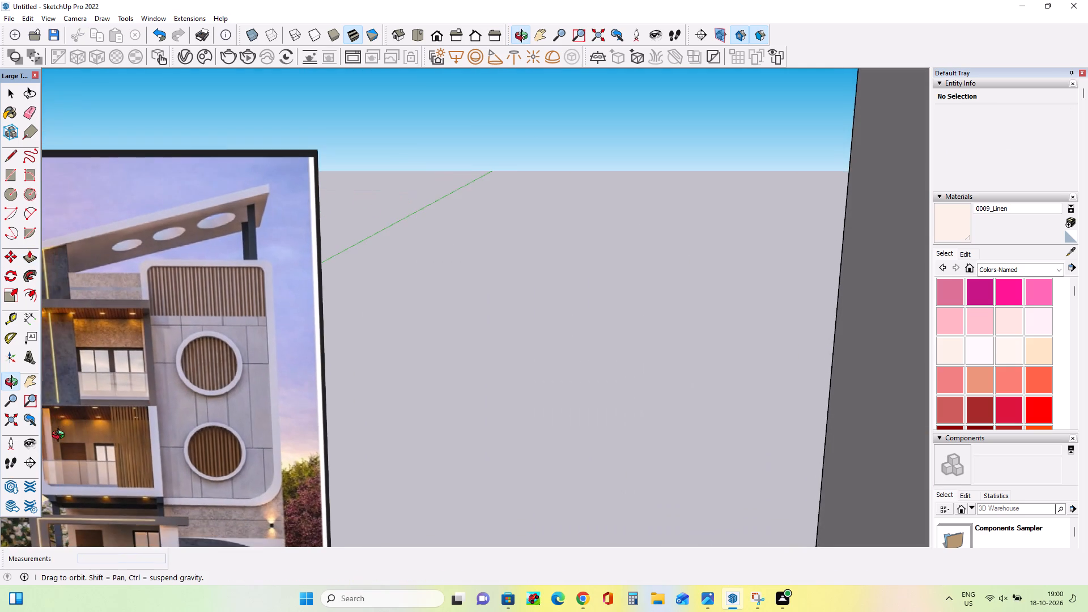
pyautogui.moveTo(61, 436); pyautogui.dragTo(50, 444, button='middle')
pyautogui.scroll(9, 187, 404)
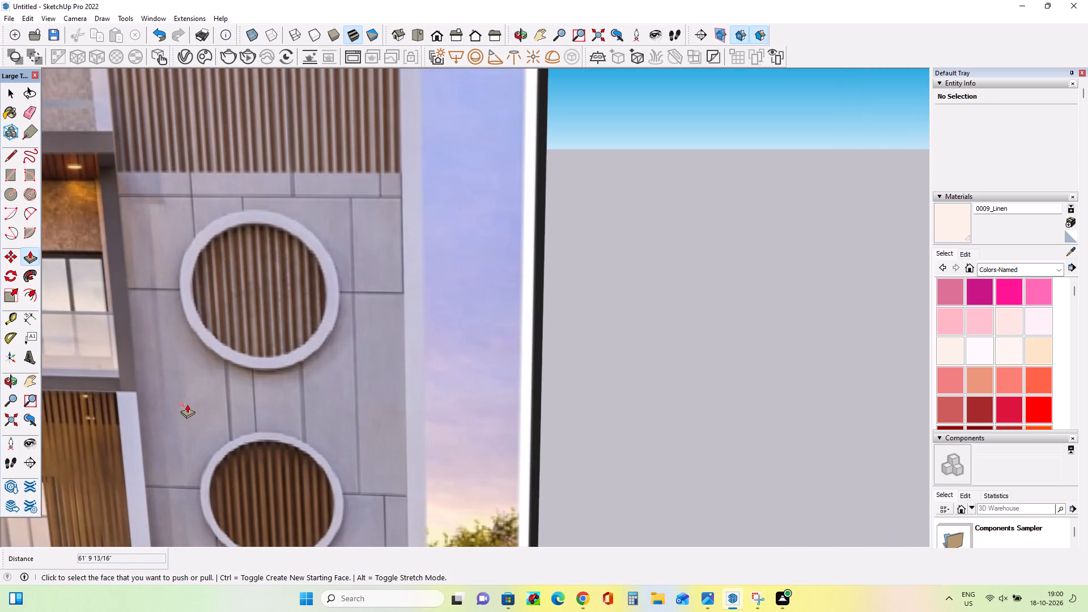
pyautogui.scroll(-20, 187, 404)
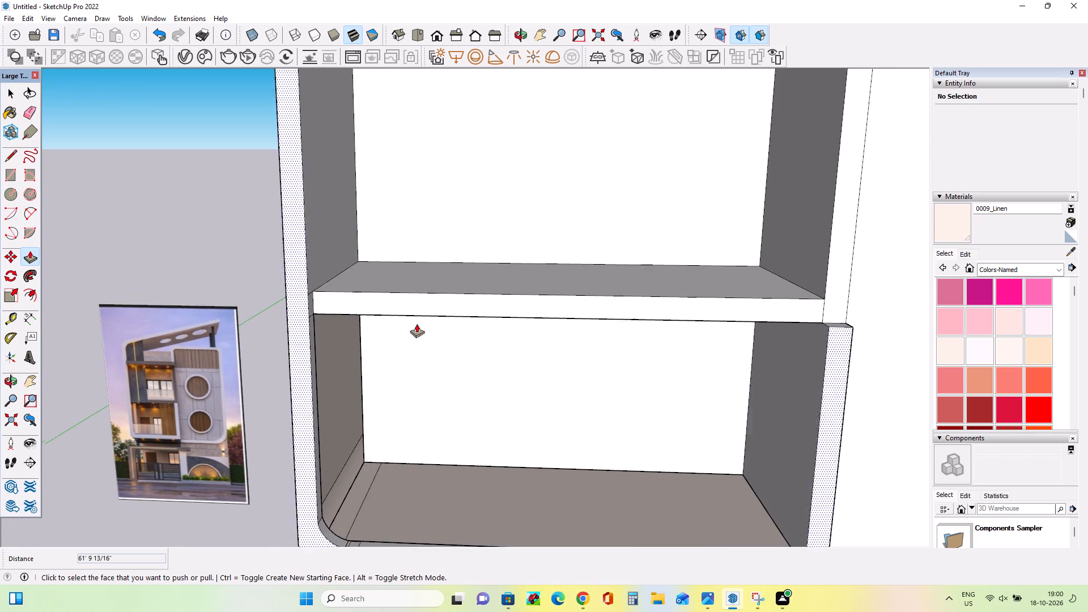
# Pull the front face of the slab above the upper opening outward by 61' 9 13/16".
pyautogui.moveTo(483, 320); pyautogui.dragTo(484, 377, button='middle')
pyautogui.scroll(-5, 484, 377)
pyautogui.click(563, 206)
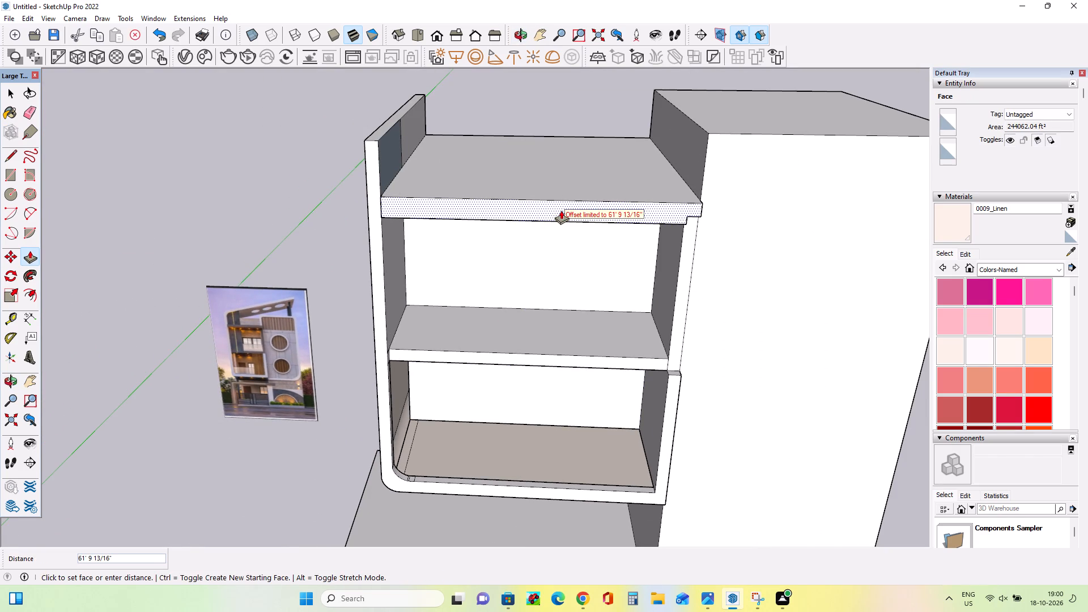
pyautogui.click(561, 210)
# Pull the narrow strip between the upper opening and the tall block outward with Push/Pull.
pyautogui.click(686, 292)
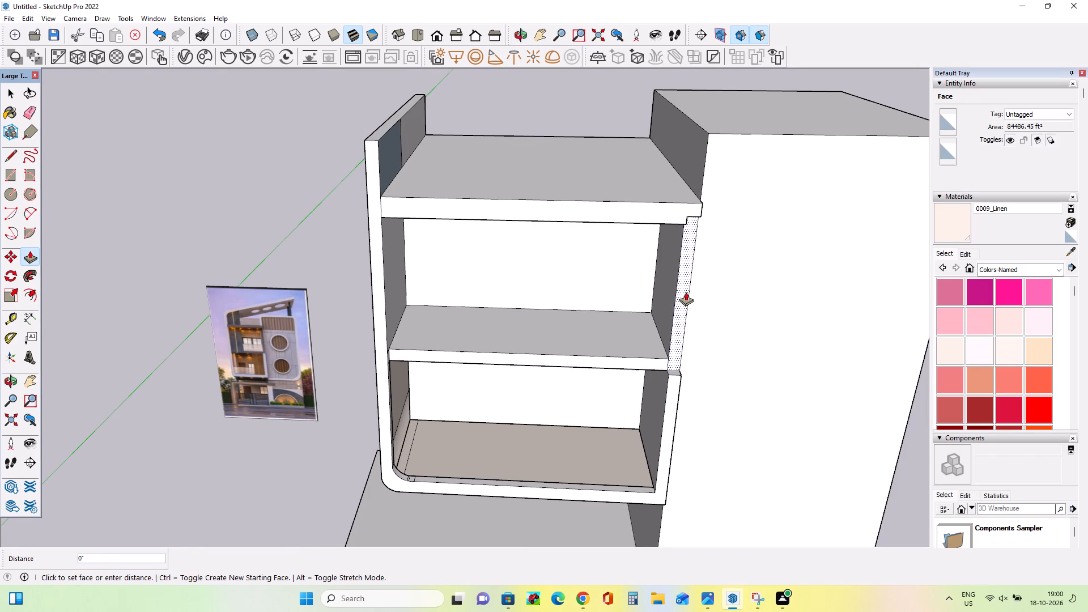
pyautogui.click(687, 294)
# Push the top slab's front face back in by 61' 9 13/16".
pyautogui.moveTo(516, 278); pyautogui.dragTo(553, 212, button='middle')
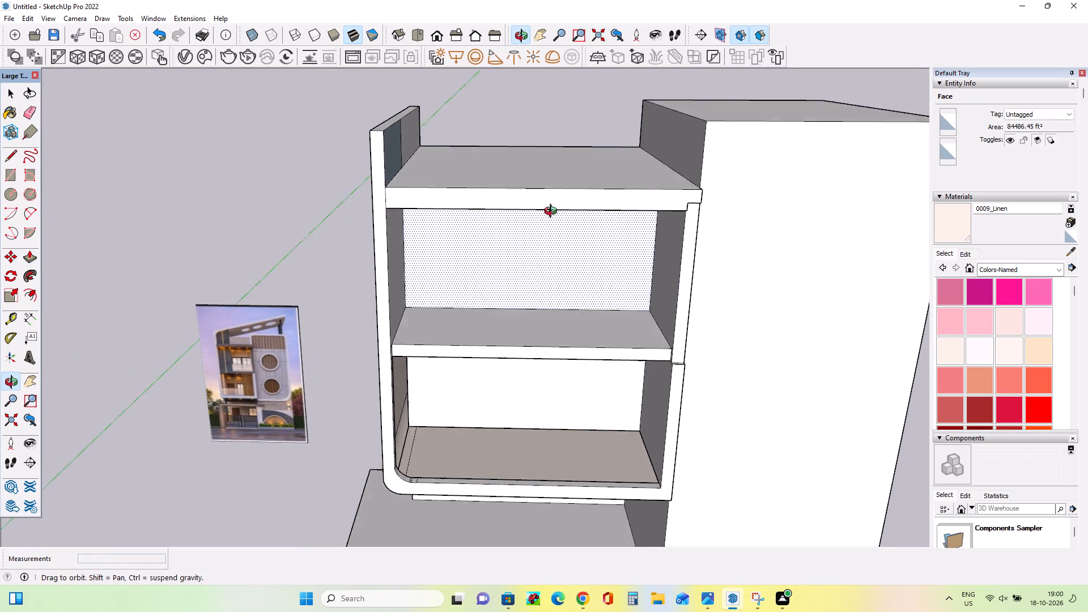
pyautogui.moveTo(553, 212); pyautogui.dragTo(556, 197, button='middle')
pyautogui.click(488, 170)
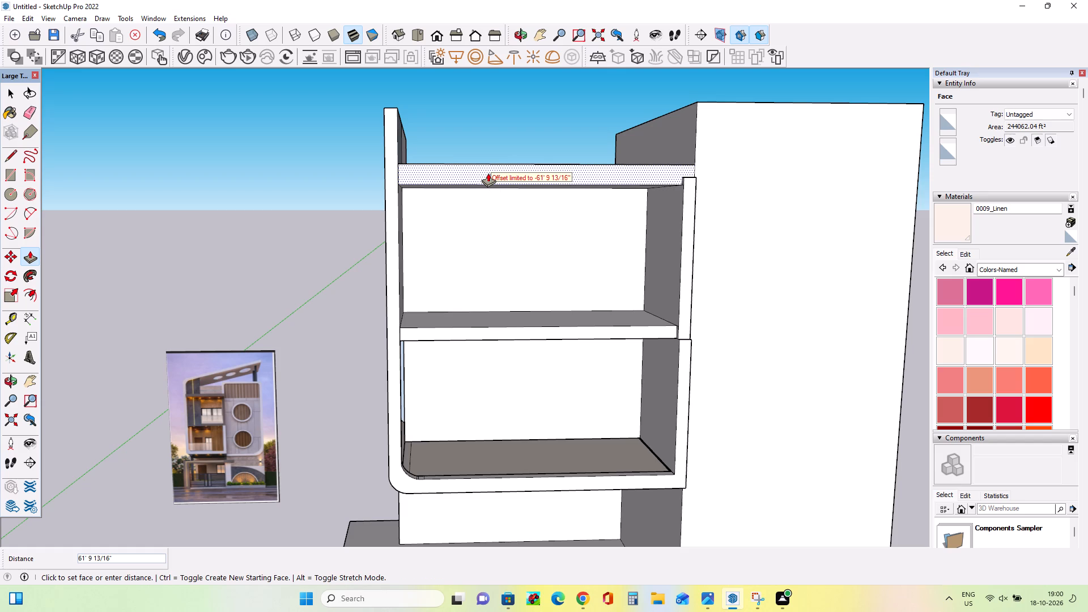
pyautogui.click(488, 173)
# Pull the top slab's front face outward by 34' 6 15/16", level with the strip beside the upper opening.
pyautogui.moveTo(566, 210); pyautogui.dragTo(755, 355, button='middle')
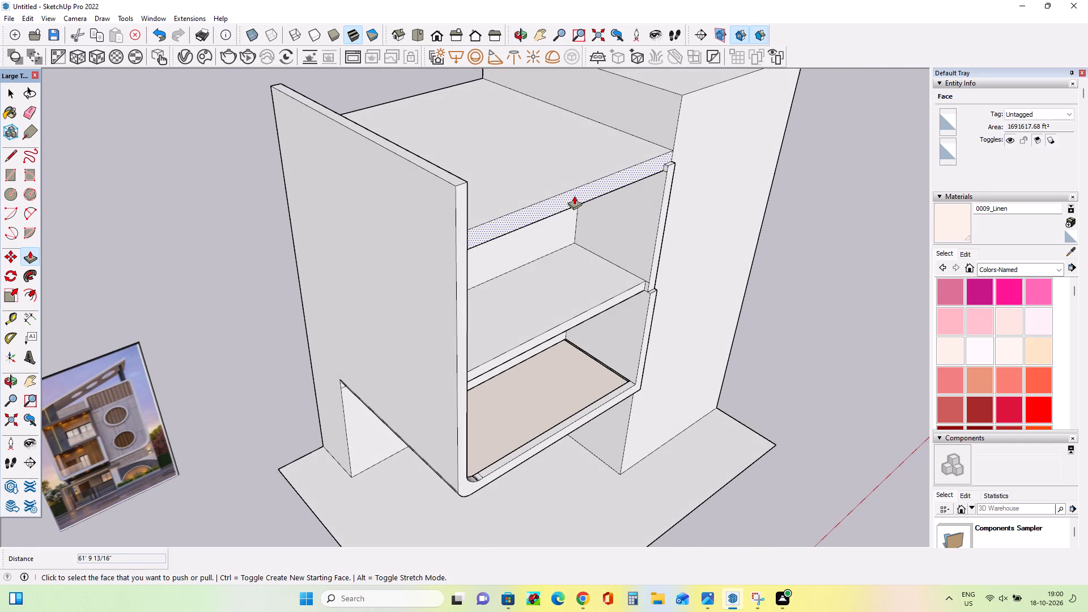
pyautogui.click(574, 195)
pyautogui.click(603, 211)
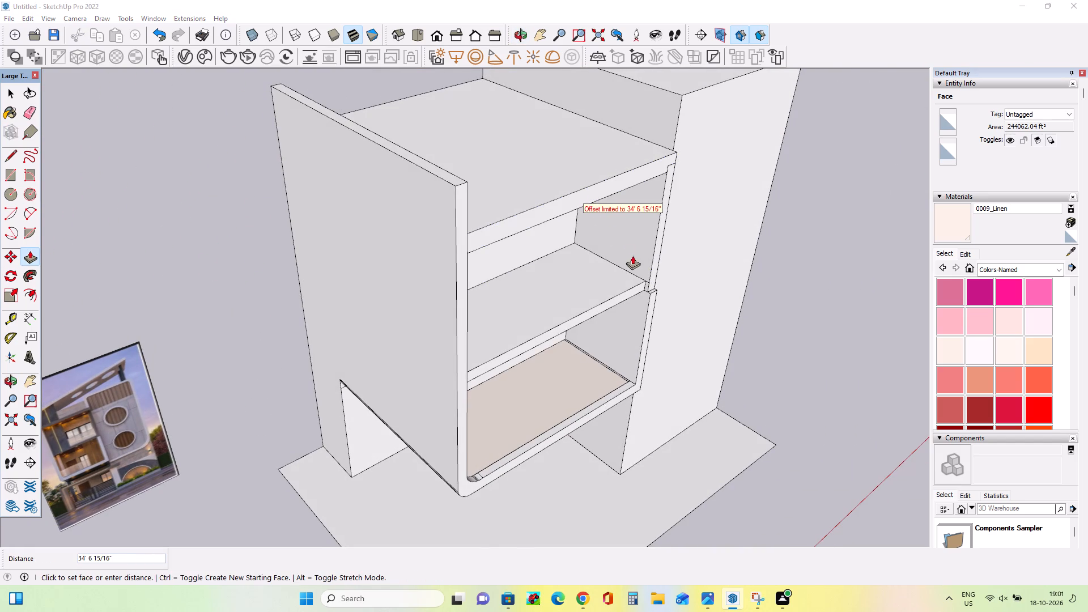
pyautogui.moveTo(632, 256); pyautogui.dragTo(487, 220, button='middle')
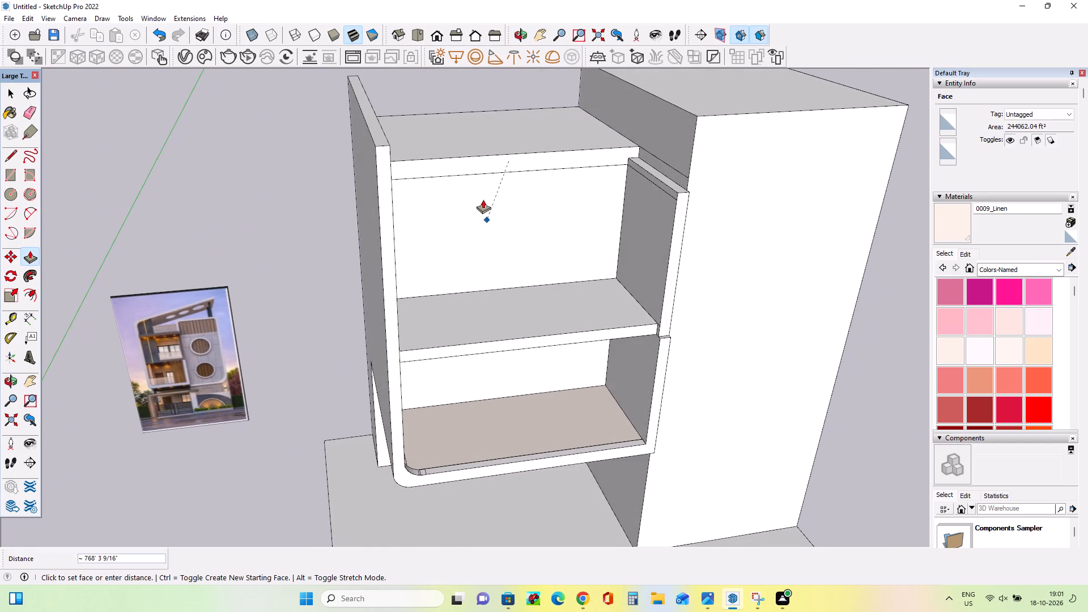
pyautogui.scroll(2, 481, 195)
pyautogui.click(716, 218)
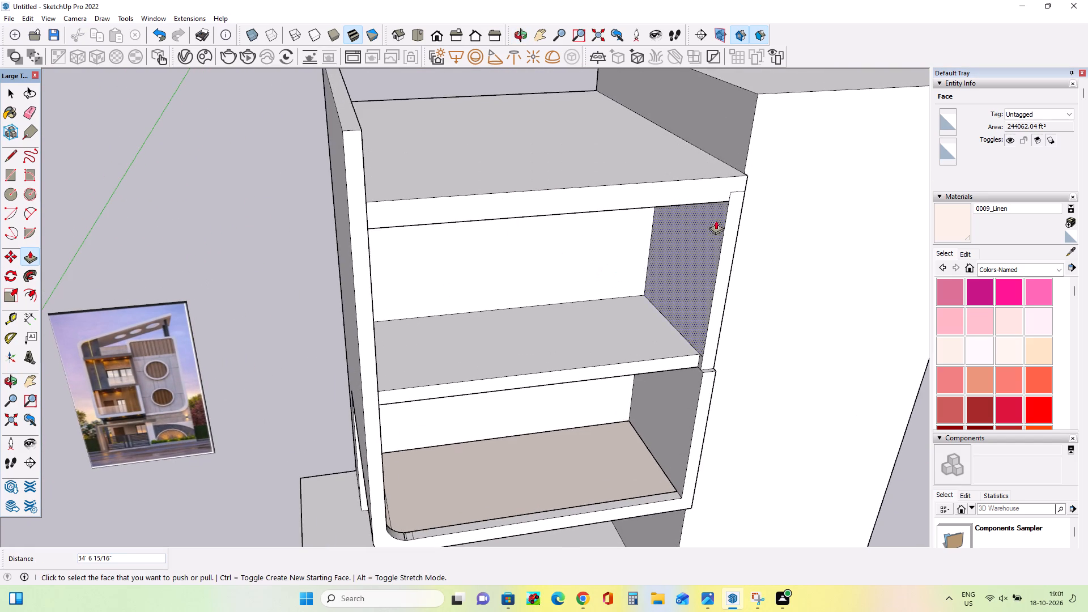
# Erase the short seam edges between the top slab's front face and the strip beside the upper opening.
pyautogui.moveTo(721, 264); pyautogui.dragTo(506, 255, button='middle')
pyautogui.scroll(3, 618, 332)
pyautogui.moveTo(623, 332); pyautogui.dragTo(661, 328, button='middle')
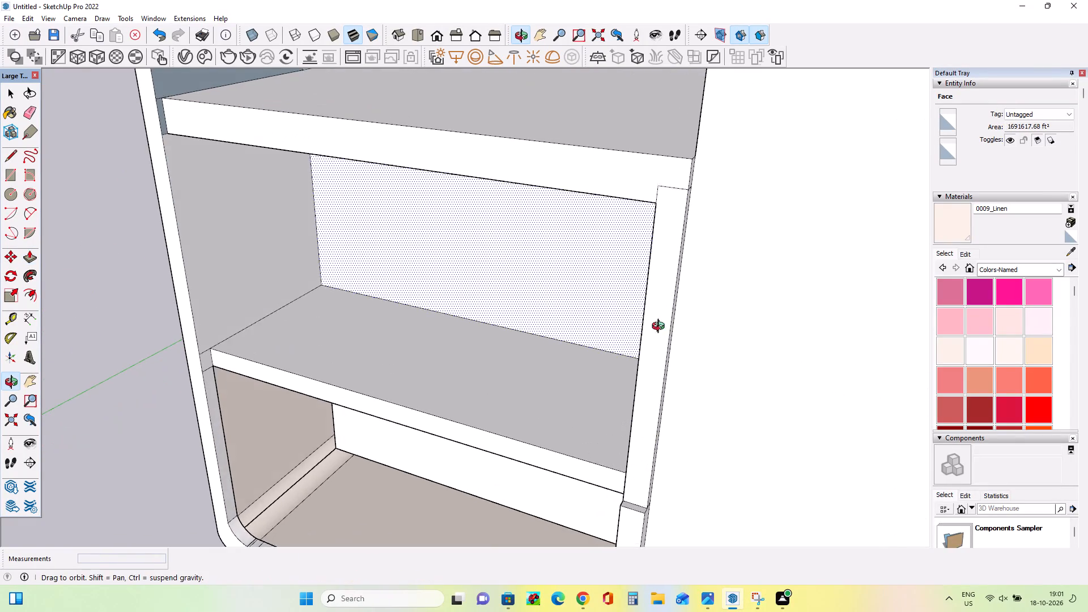
pyautogui.moveTo(661, 328); pyautogui.dragTo(678, 324, button='middle')
pyautogui.click(30, 114)
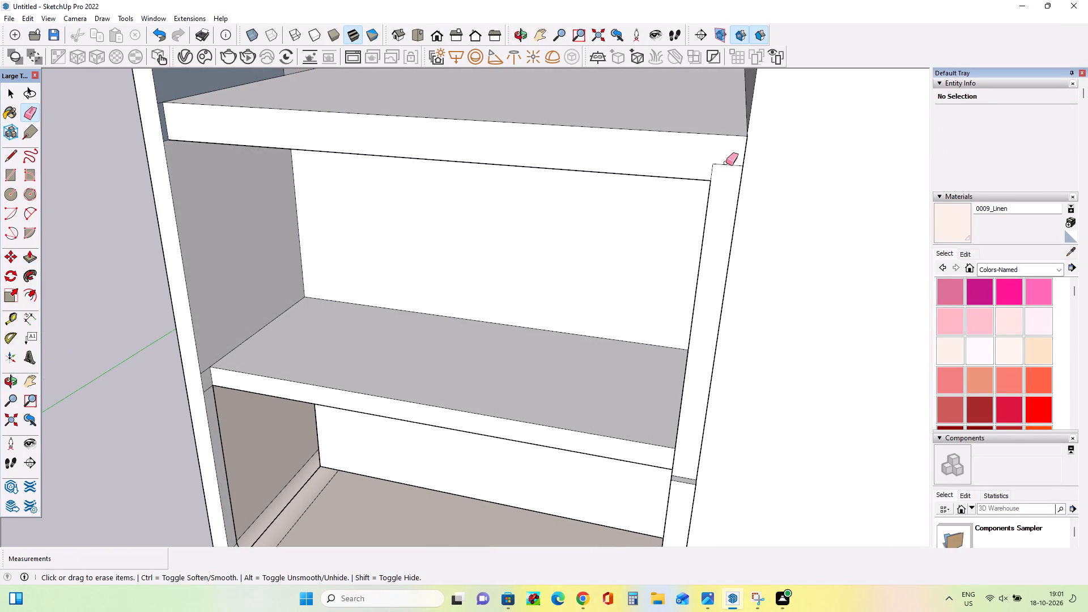
pyautogui.moveTo(726, 163); pyautogui.dragTo(727, 173)
pyautogui.moveTo(710, 171); pyautogui.dragTo(715, 171)
# Study the reference image's upper balcony and top slab, and compare them with the model's two openings.
pyautogui.moveTo(345, 245); pyautogui.dragTo(402, 222, button='middle')
pyautogui.scroll(-7, 402, 222)
pyautogui.moveTo(398, 234); pyautogui.dragTo(491, 185, button='middle')
pyautogui.scroll(2, 66, 424)
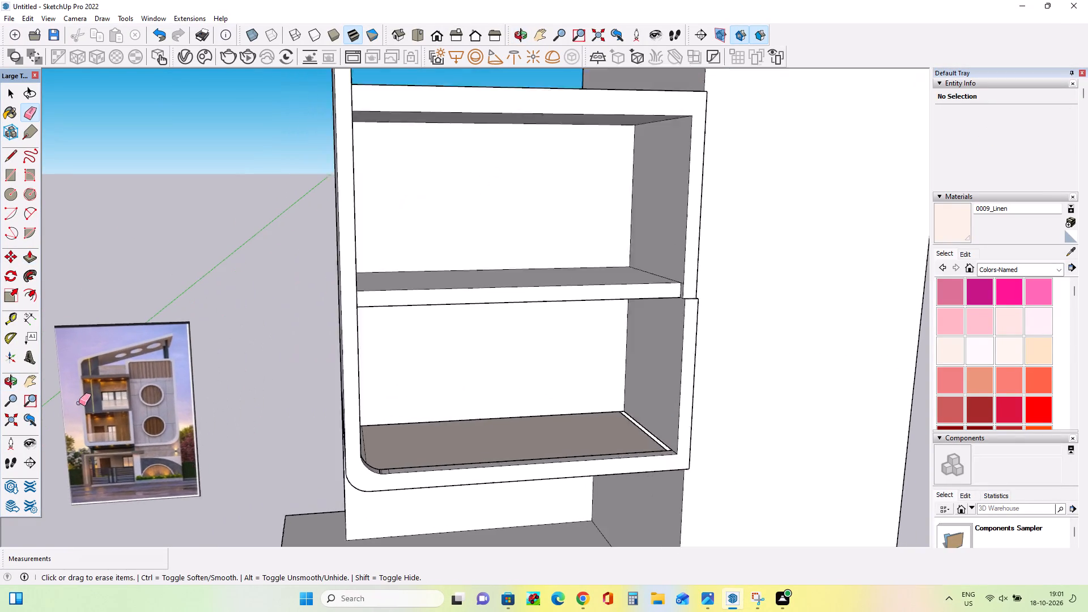
pyautogui.scroll(11, 79, 403)
pyautogui.scroll(-10, 99, 369)
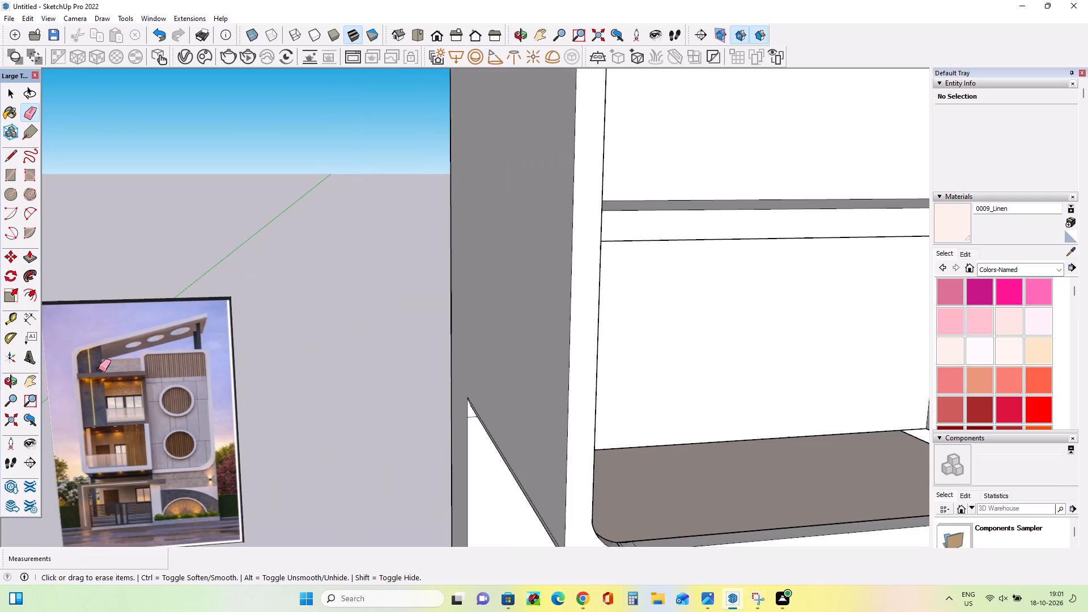
pyautogui.scroll(-8, 99, 369)
pyautogui.moveTo(330, 336); pyautogui.dragTo(335, 356, button='middle')
pyautogui.scroll(-1, 335, 356)
pyautogui.scroll(3, 321, 267)
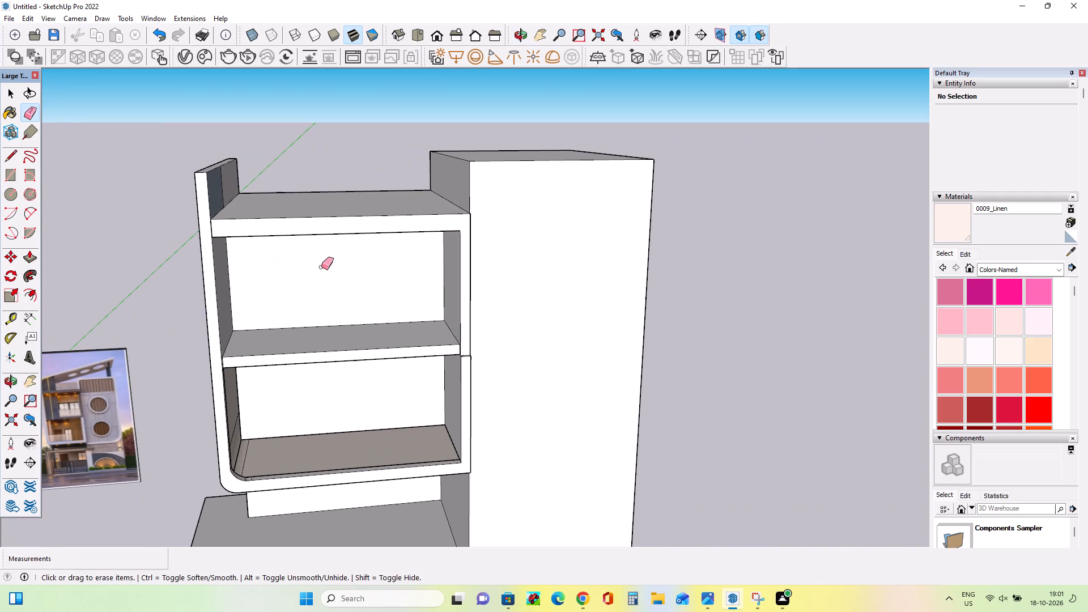
# Draw a line about 80' long from the upper opening's top corner to the tall block, separating slab and strip.
pyautogui.click(11, 154)
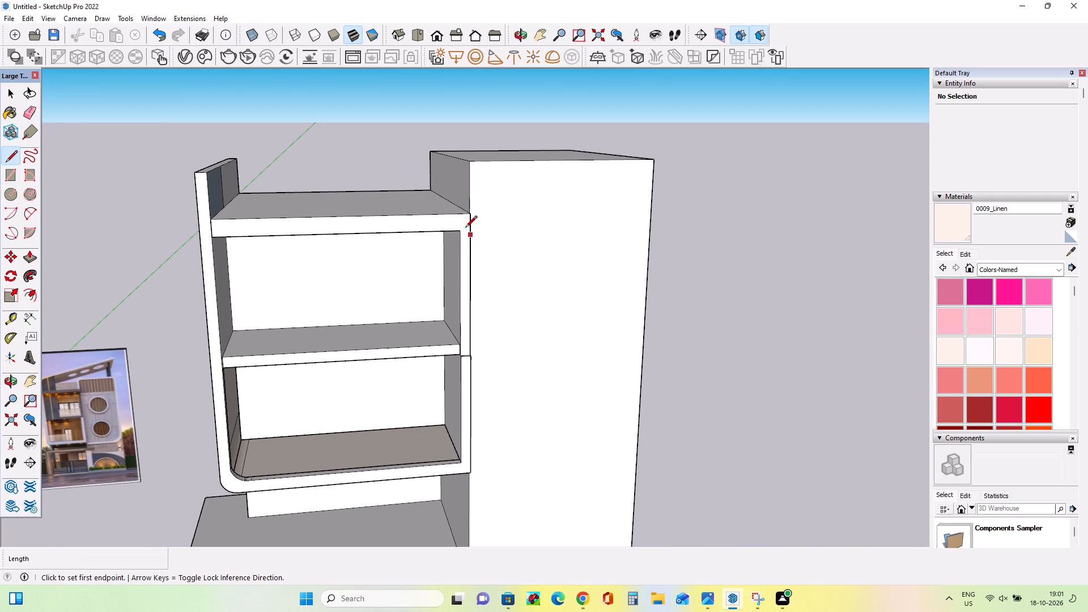
pyautogui.click(459, 229)
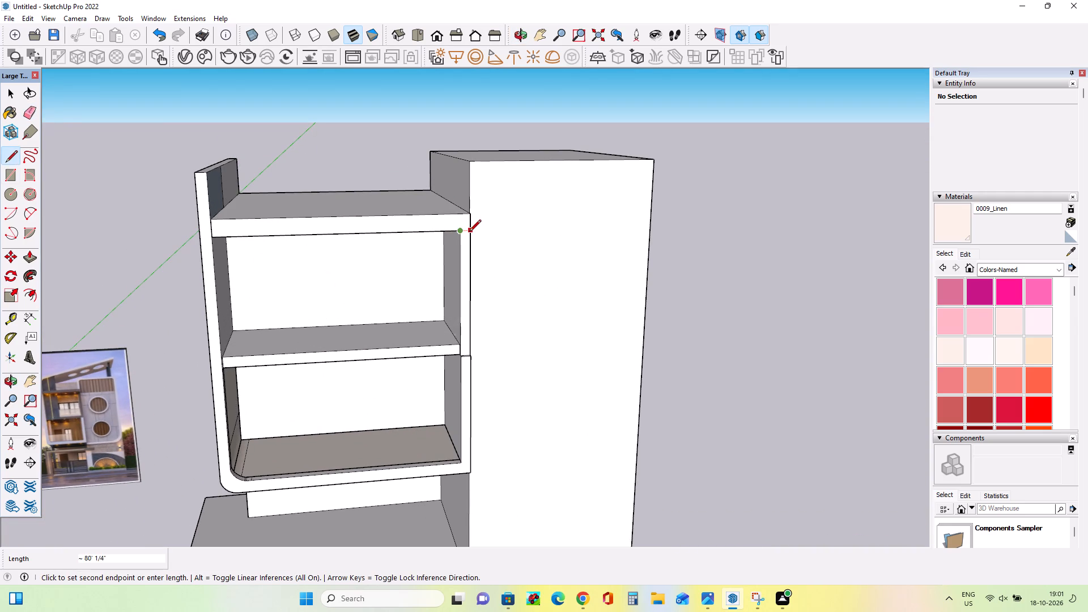
pyautogui.click(469, 232)
pyautogui.moveTo(454, 275); pyautogui.dragTo(473, 284, button='middle')
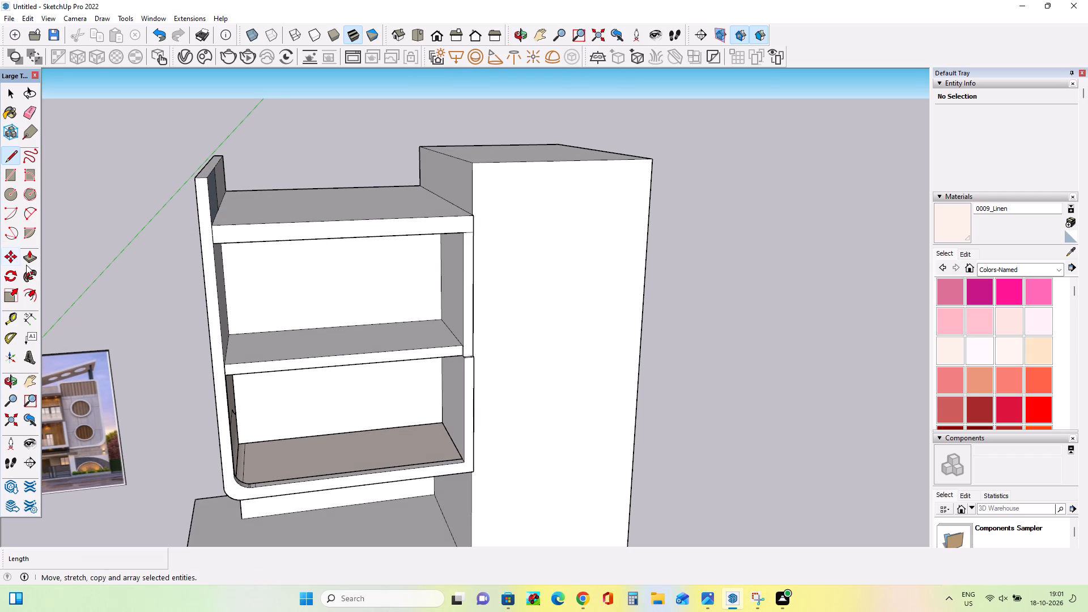
# Pull the separated top slab's front face outward by 27' 2 7/8" with Push/Pull.
pyautogui.click(26, 258)
pyautogui.click(326, 228)
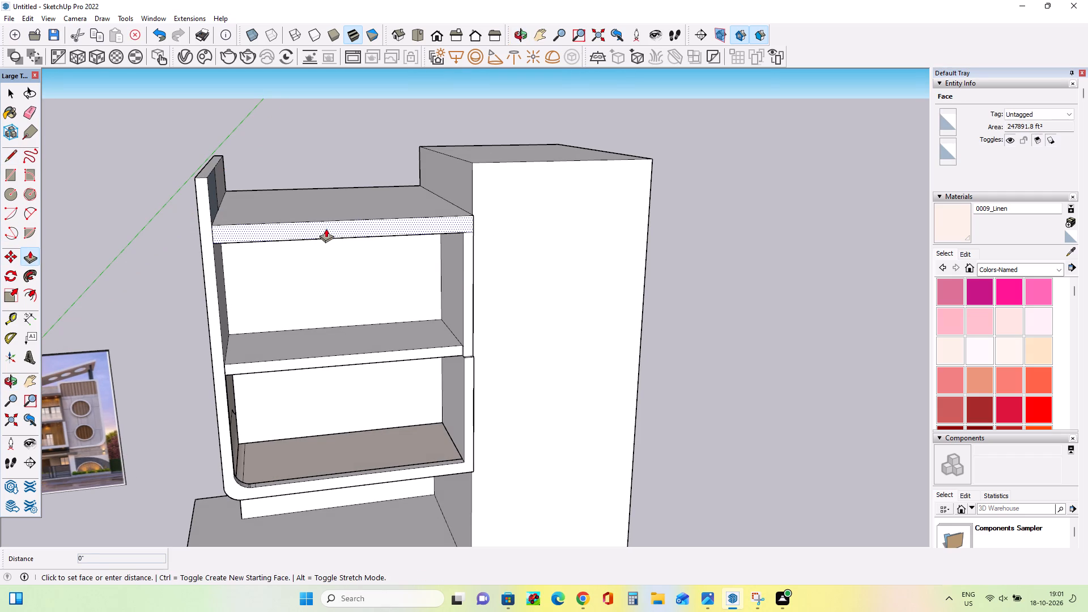
pyautogui.click(324, 239)
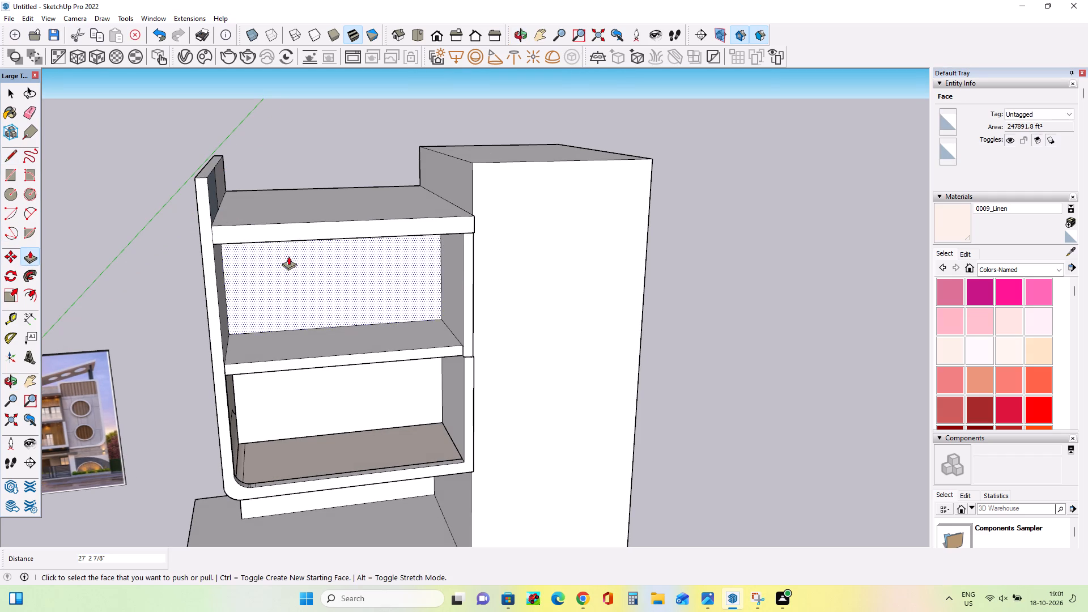
# Pull the top slab's front face outward by a further 97' 10 13/16", projecting past the frame.
pyautogui.moveTo(288, 256); pyautogui.dragTo(518, 226, button='middle')
pyautogui.scroll(-4, 337, 296)
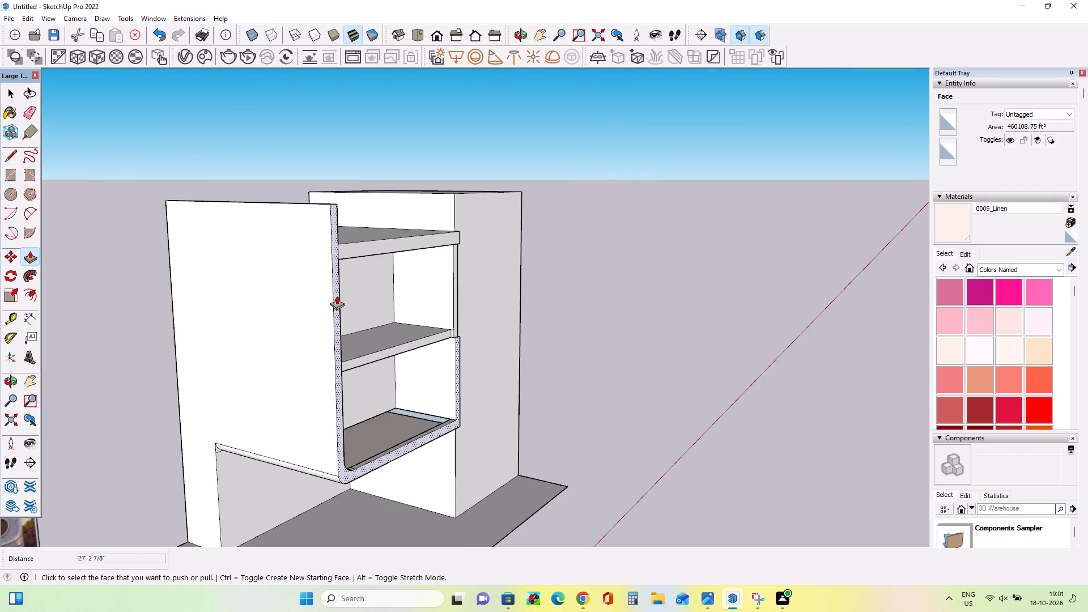
pyautogui.scroll(-4, 337, 296)
pyautogui.moveTo(407, 300); pyautogui.dragTo(231, 338, button='middle')
pyautogui.scroll(3, 362, 254)
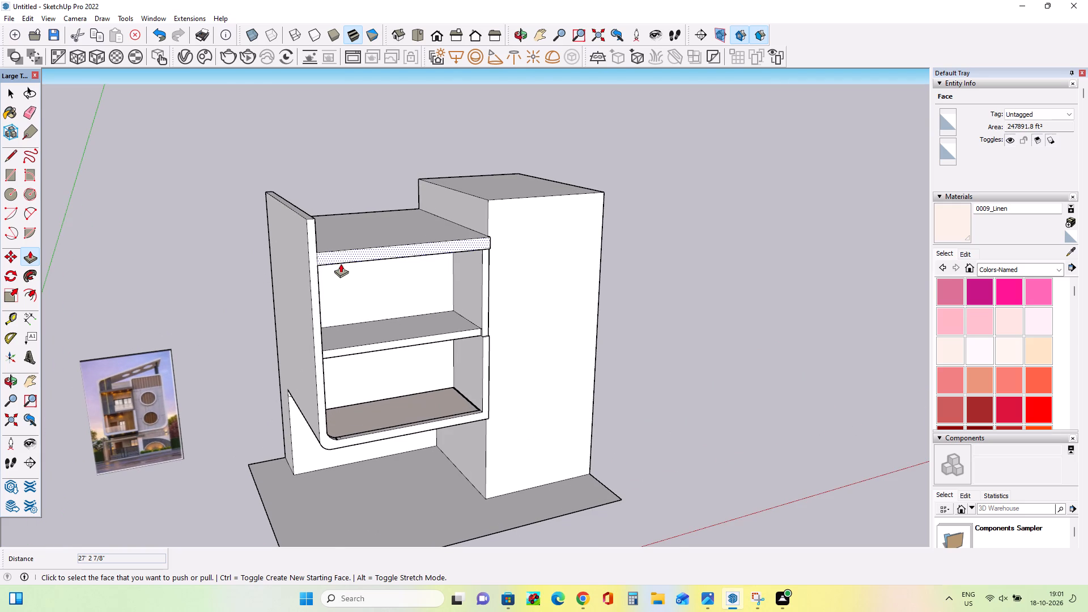
pyautogui.scroll(7, 330, 248)
pyautogui.click(323, 263)
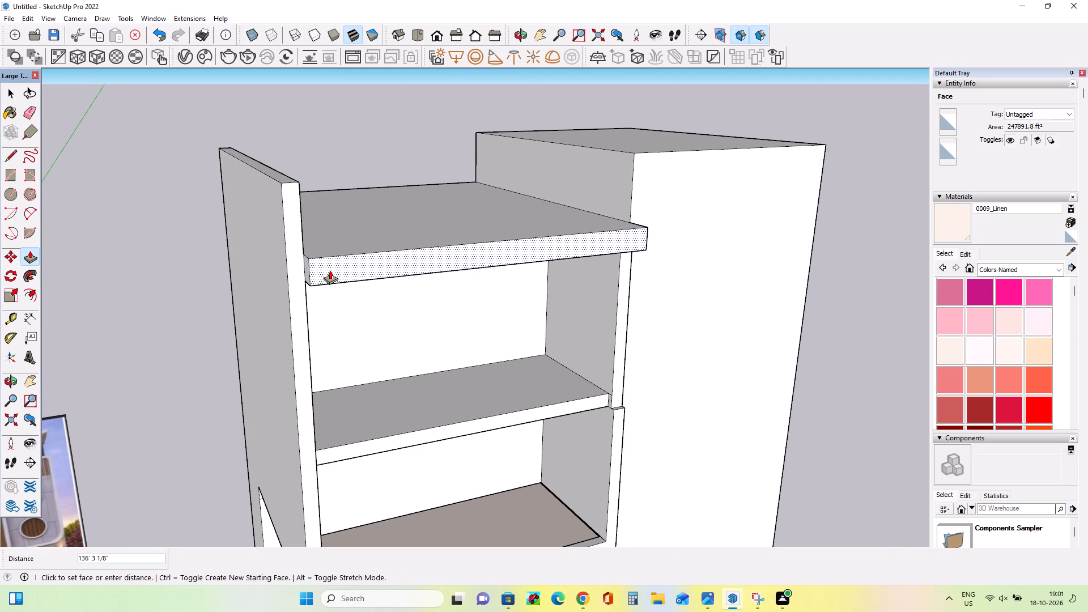
pyautogui.click(328, 268)
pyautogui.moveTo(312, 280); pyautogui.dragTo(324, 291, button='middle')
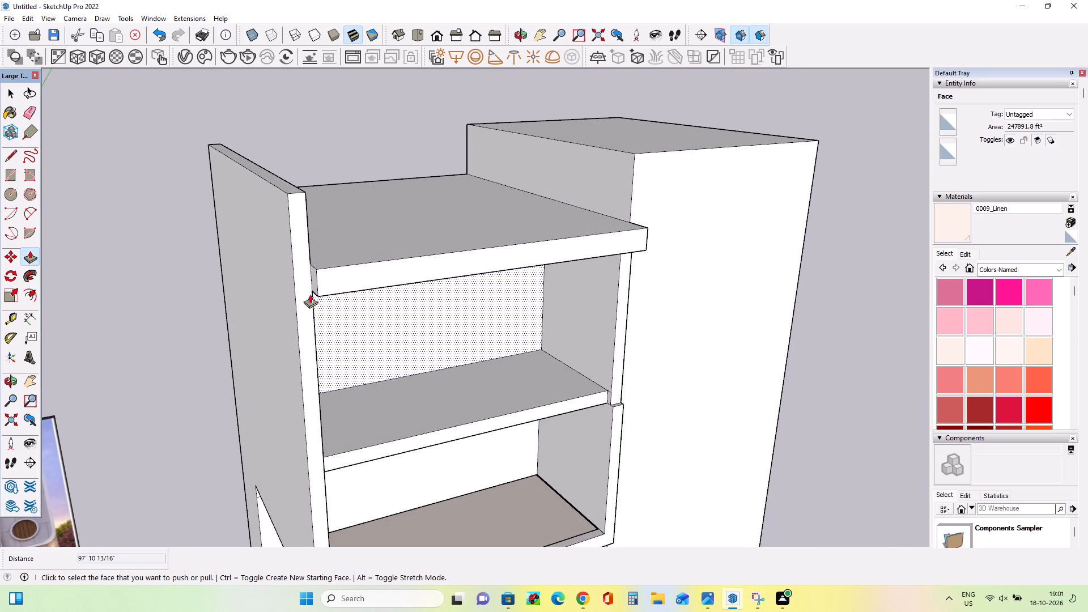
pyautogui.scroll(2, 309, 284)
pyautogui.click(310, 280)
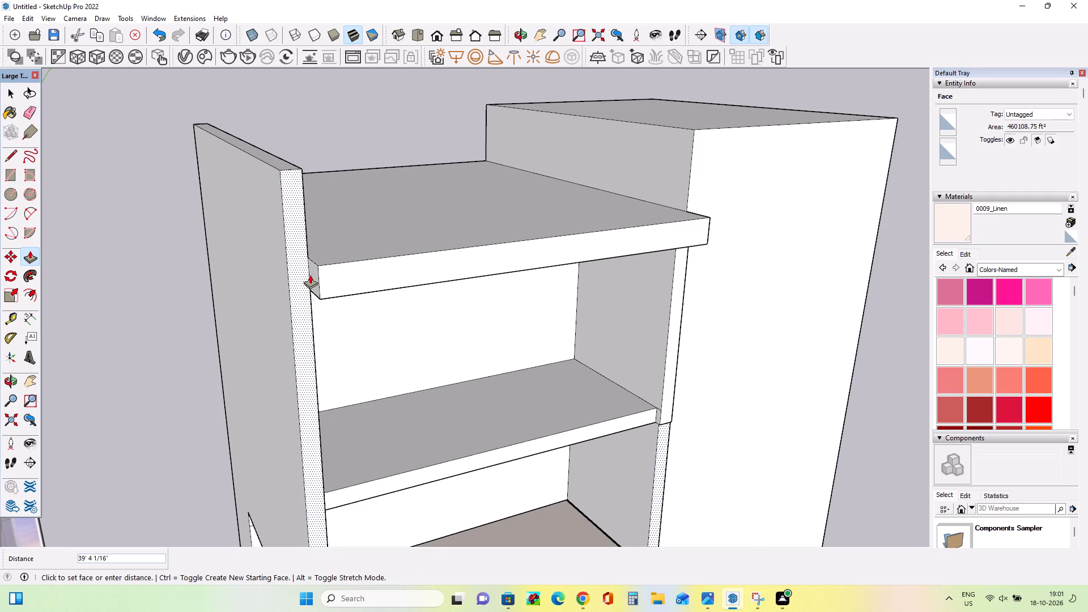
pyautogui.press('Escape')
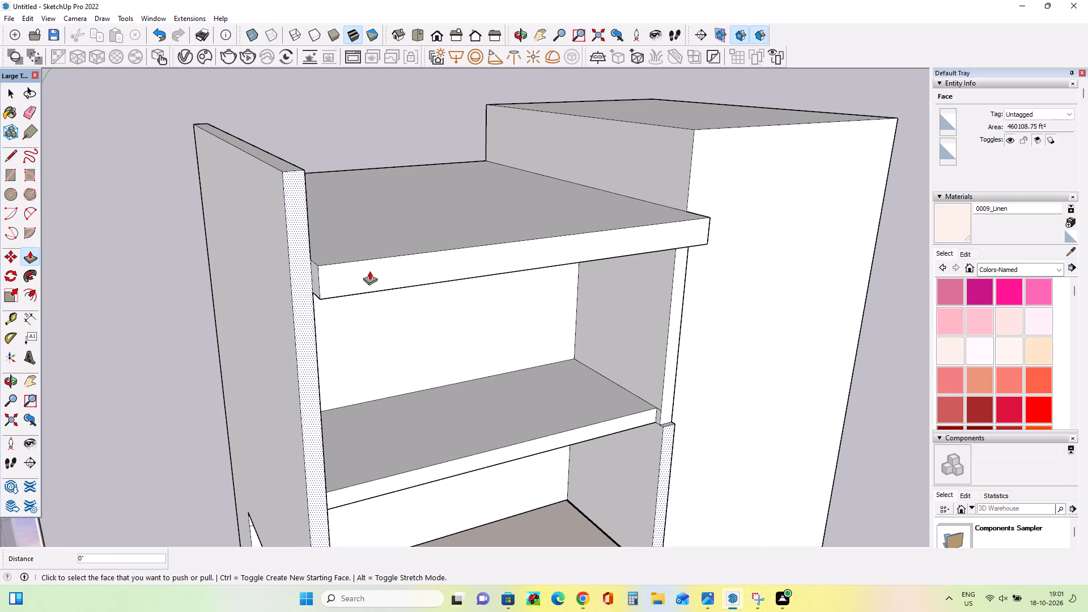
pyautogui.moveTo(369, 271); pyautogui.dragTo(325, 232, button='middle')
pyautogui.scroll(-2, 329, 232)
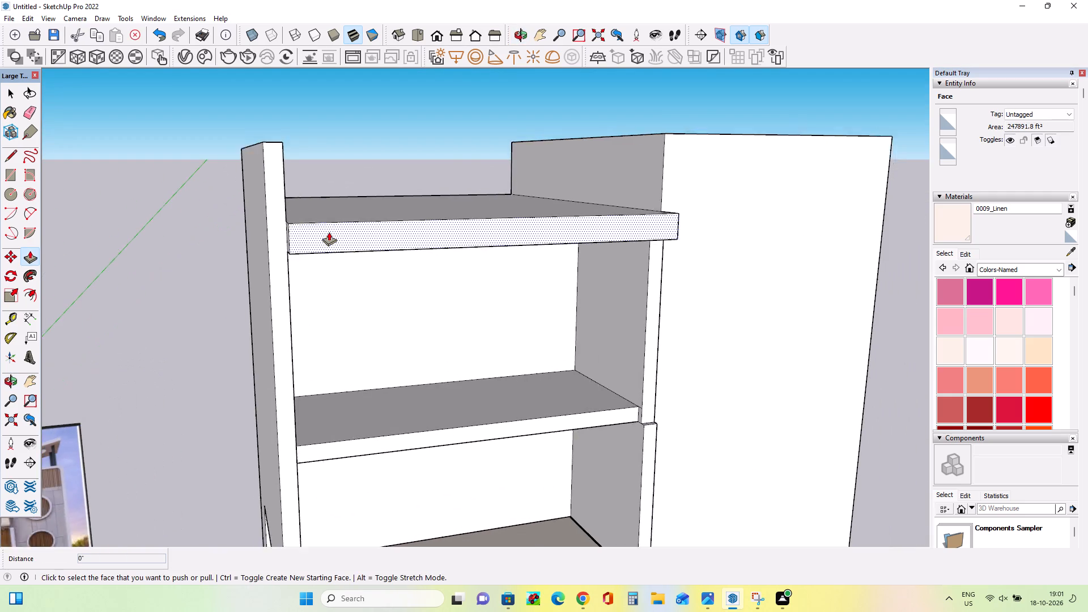
# Examine the slab, rounded frame and tall block from several angles and compare their proportions with the reference image.
pyautogui.scroll(-1, 329, 232)
pyautogui.moveTo(414, 239); pyautogui.dragTo(256, 244, button='middle')
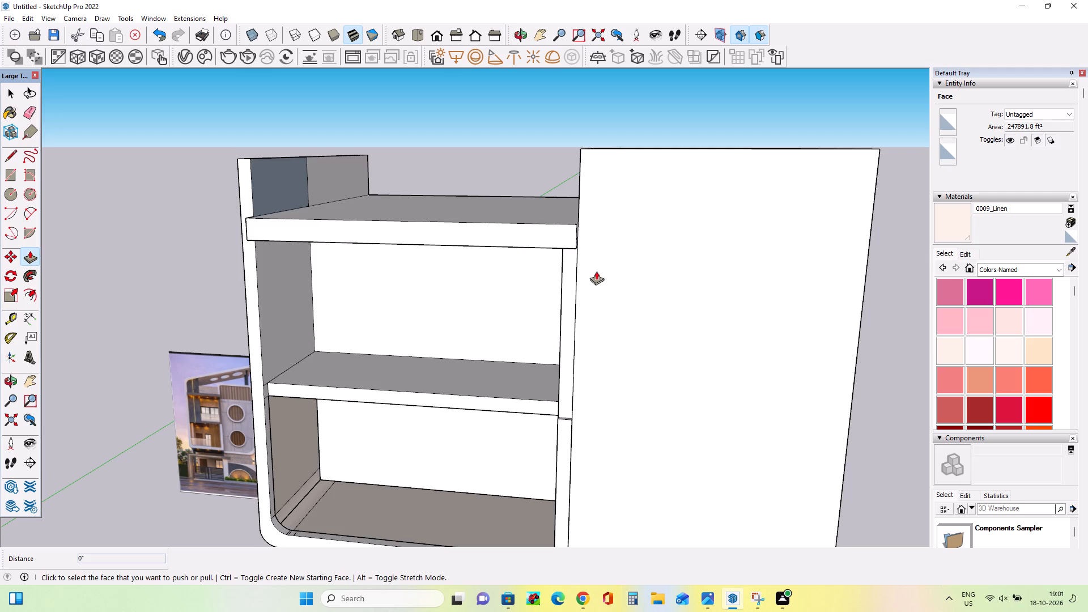
pyautogui.moveTo(610, 284); pyautogui.dragTo(632, 292, button='middle')
pyautogui.moveTo(486, 250); pyautogui.dragTo(491, 261, button='middle')
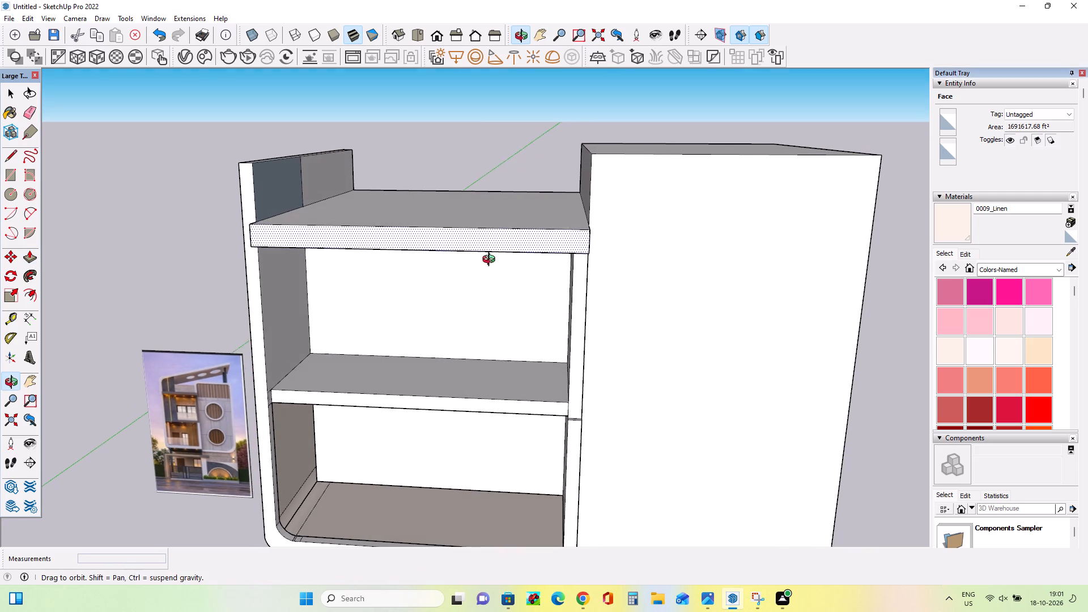
pyautogui.moveTo(491, 261); pyautogui.dragTo(523, 292, button='middle')
pyautogui.scroll(-5, 523, 292)
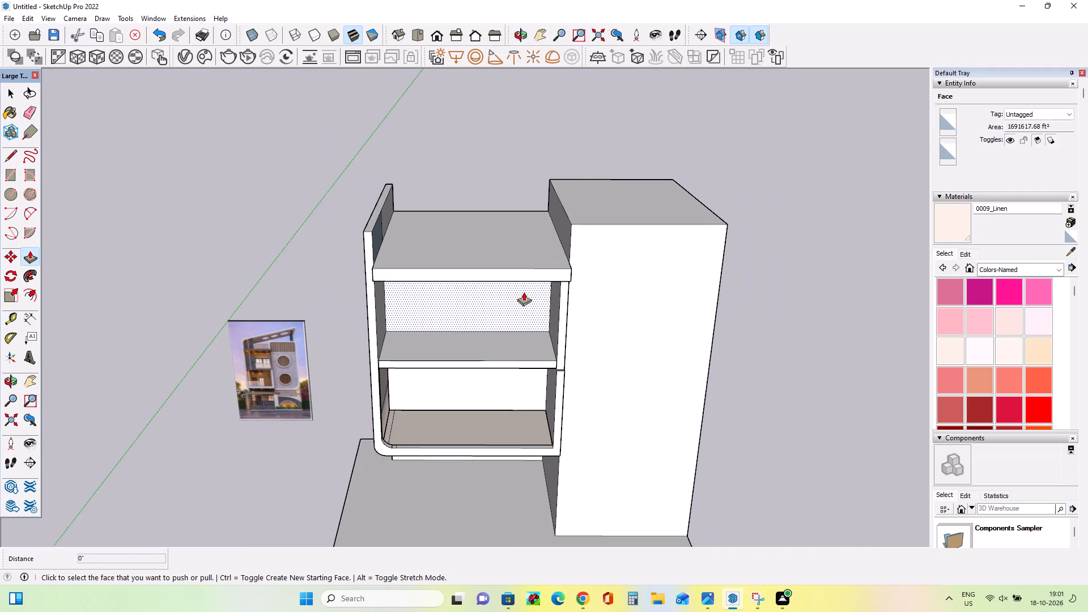
pyautogui.moveTo(524, 292); pyautogui.dragTo(528, 226, button='middle')
pyautogui.scroll(4, 507, 366)
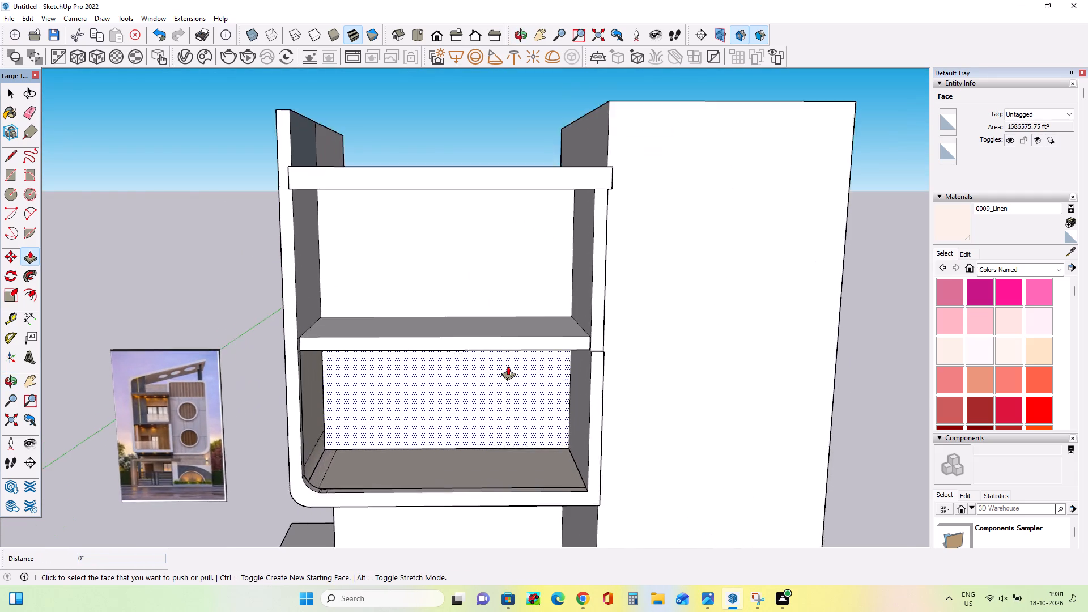
pyautogui.scroll(3, 508, 366)
pyautogui.moveTo(508, 366); pyautogui.dragTo(513, 384, button='middle')
pyautogui.scroll(-9, 444, 330)
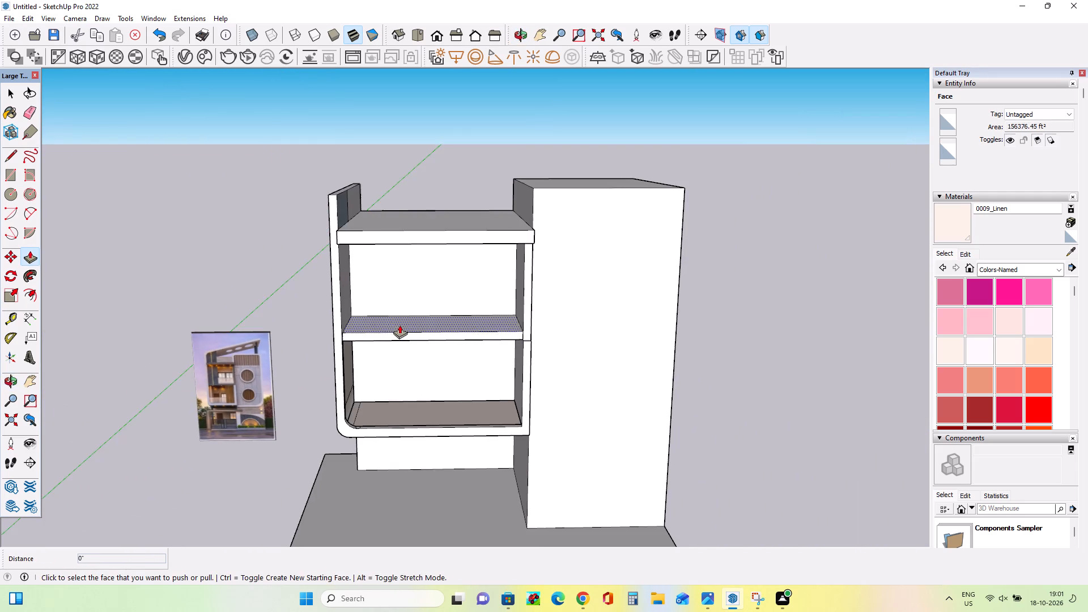
pyautogui.moveTo(399, 326); pyautogui.dragTo(419, 340, button='middle')
pyautogui.moveTo(339, 283); pyautogui.dragTo(362, 304, button='middle')
pyautogui.moveTo(365, 265); pyautogui.dragTo(363, 284, button='middle')
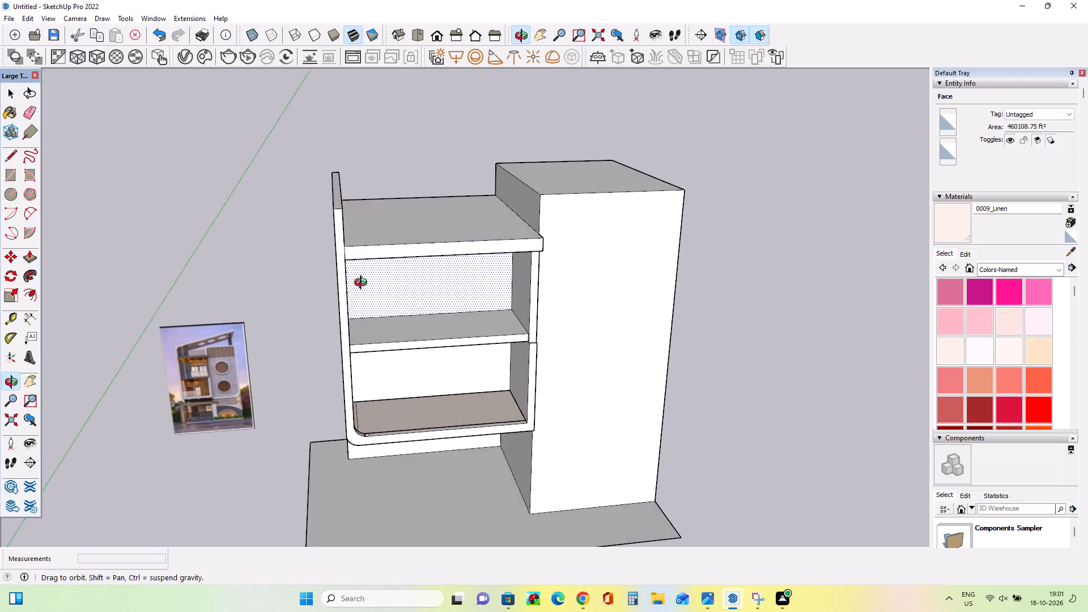
pyautogui.moveTo(363, 284); pyautogui.dragTo(303, 241, button='middle')
pyautogui.scroll(-6, 295, 243)
pyautogui.moveTo(418, 281); pyautogui.dragTo(453, 305, button='middle')
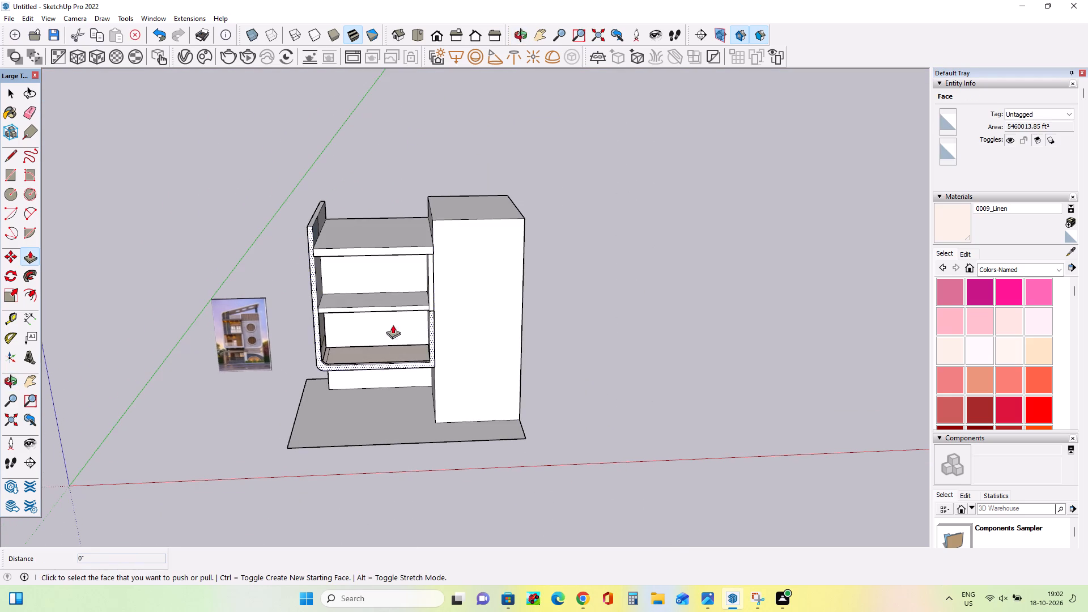
pyautogui.moveTo(334, 324); pyautogui.dragTo(426, 343, button='middle')
pyautogui.moveTo(328, 322); pyautogui.dragTo(329, 303, button='middle')
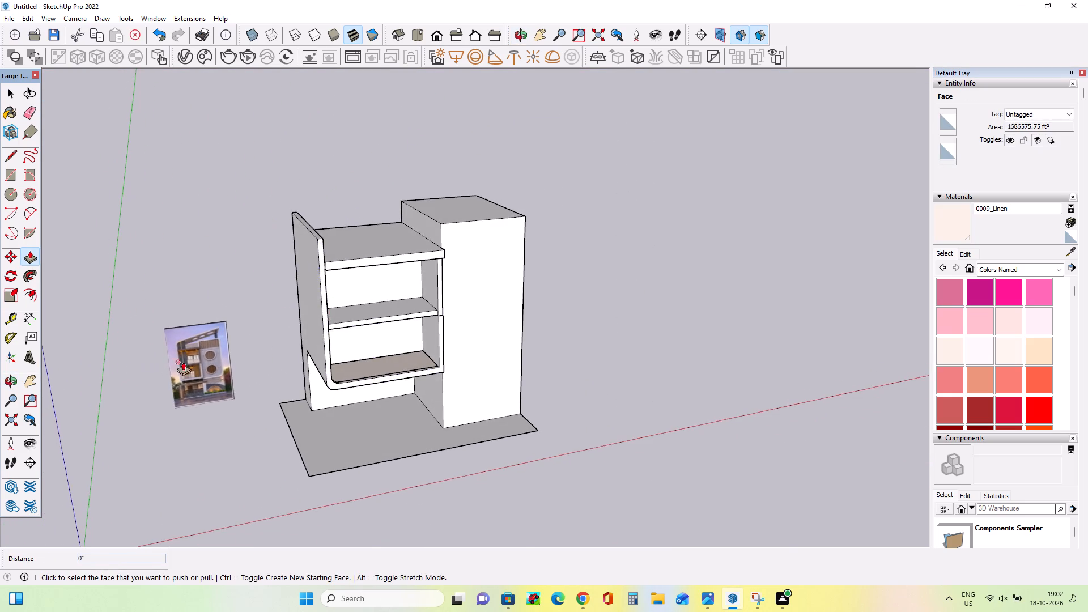
pyautogui.scroll(8, 207, 362)
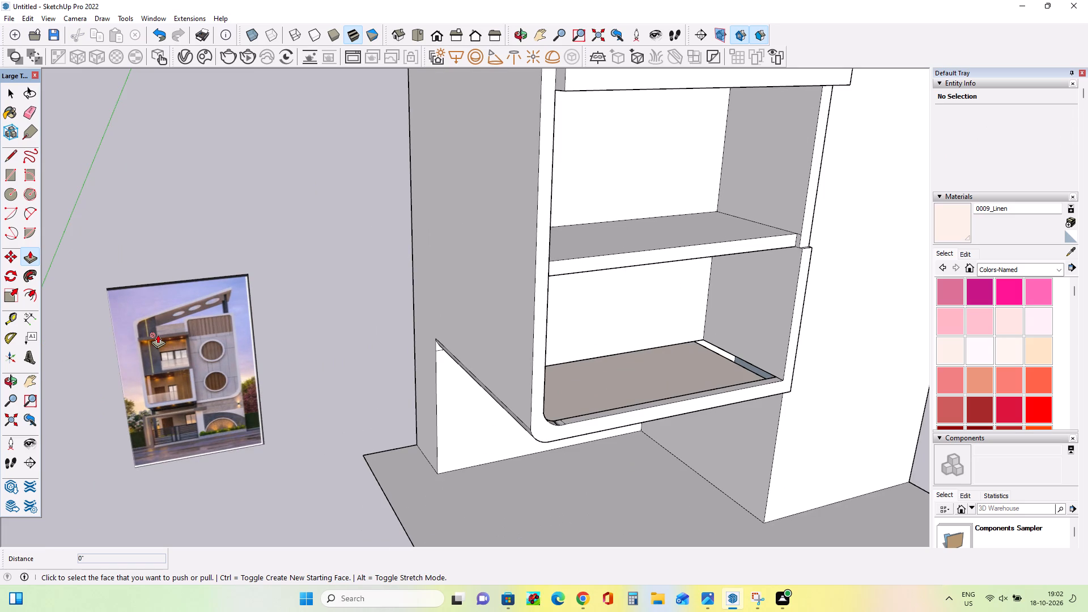
pyautogui.moveTo(150, 331); pyautogui.dragTo(110, 342, button='middle')
pyautogui.scroll(-6, 105, 342)
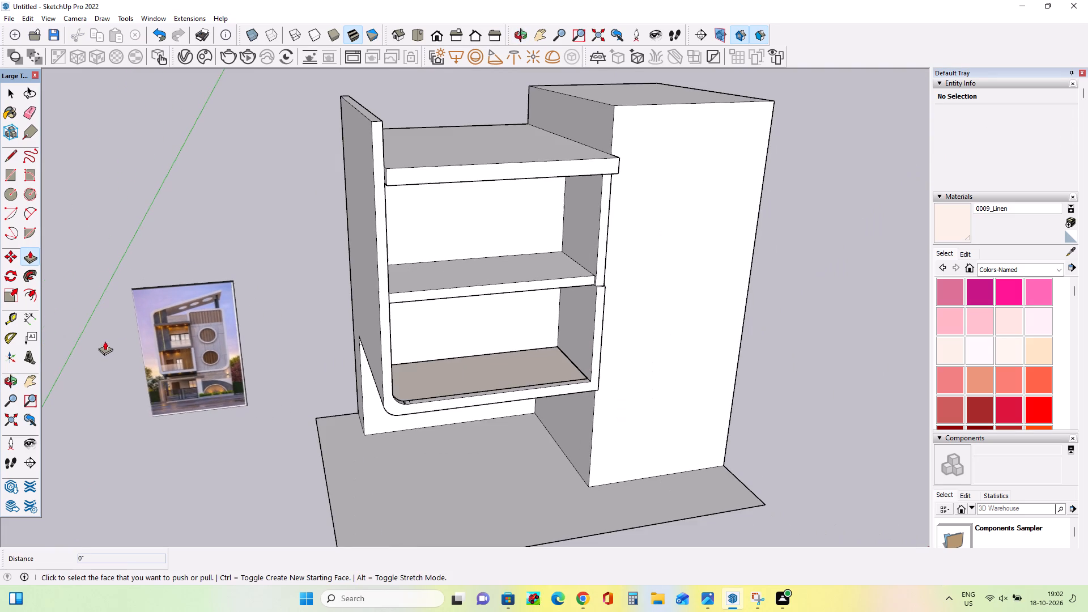
pyautogui.moveTo(184, 352); pyautogui.dragTo(190, 367, button='middle')
pyautogui.moveTo(272, 291); pyautogui.dragTo(258, 320, button='middle')
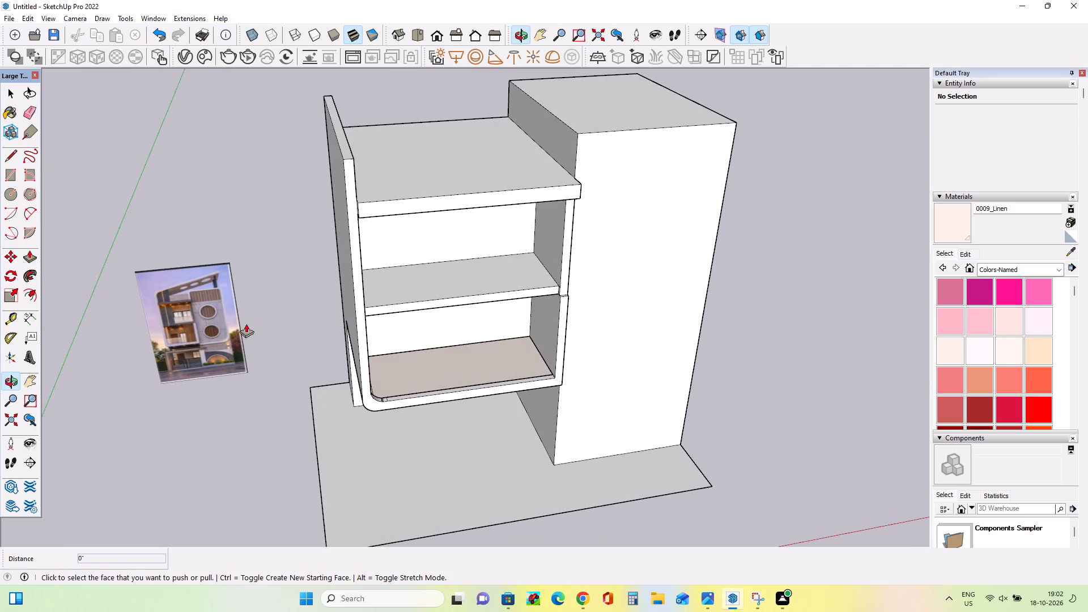
pyautogui.moveTo(205, 253); pyautogui.dragTo(198, 265, button='middle')
pyautogui.scroll(-2, 169, 308)
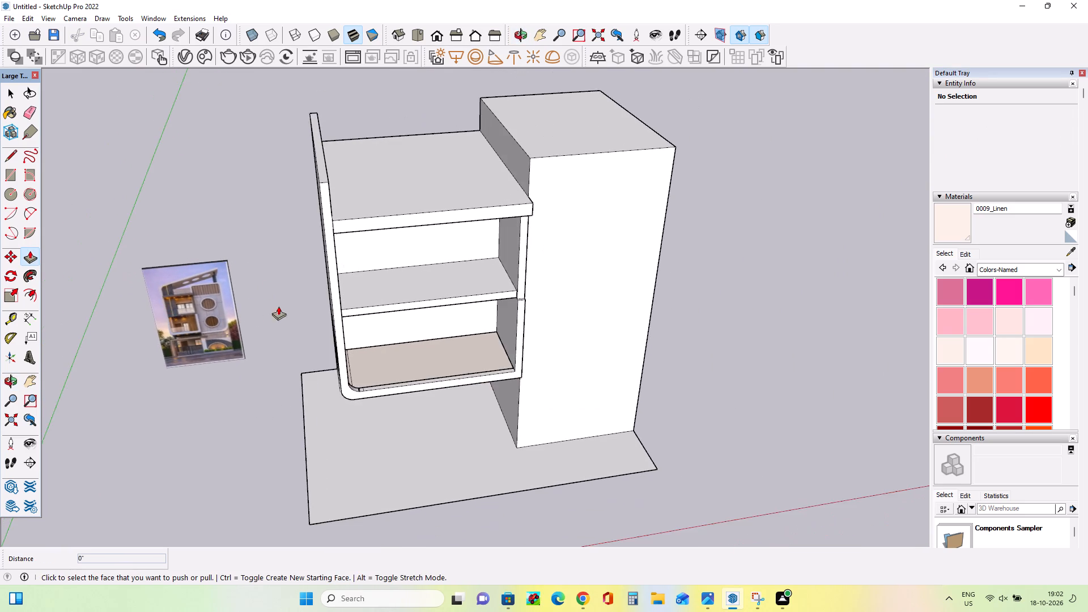
pyautogui.moveTo(365, 268); pyautogui.dragTo(386, 233, button='middle')
pyautogui.scroll(4, 159, 333)
pyautogui.scroll(-6, 159, 330)
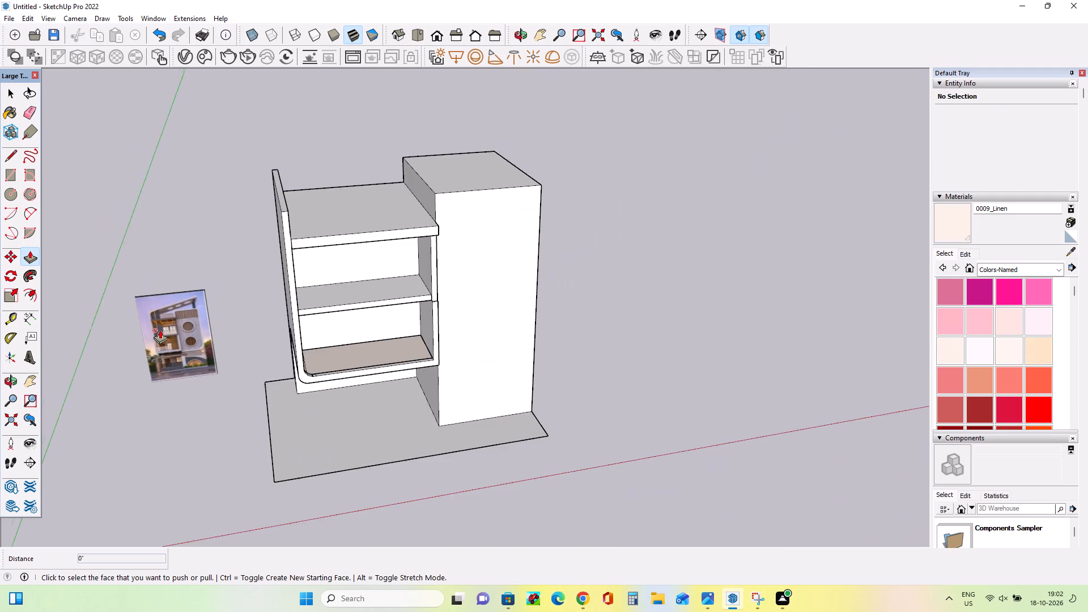
pyautogui.scroll(-5, 160, 330)
pyautogui.moveTo(421, 301); pyautogui.dragTo(418, 275, button='middle')
pyautogui.scroll(8, 250, 235)
pyautogui.moveTo(252, 236); pyautogui.dragTo(277, 261, button='middle')
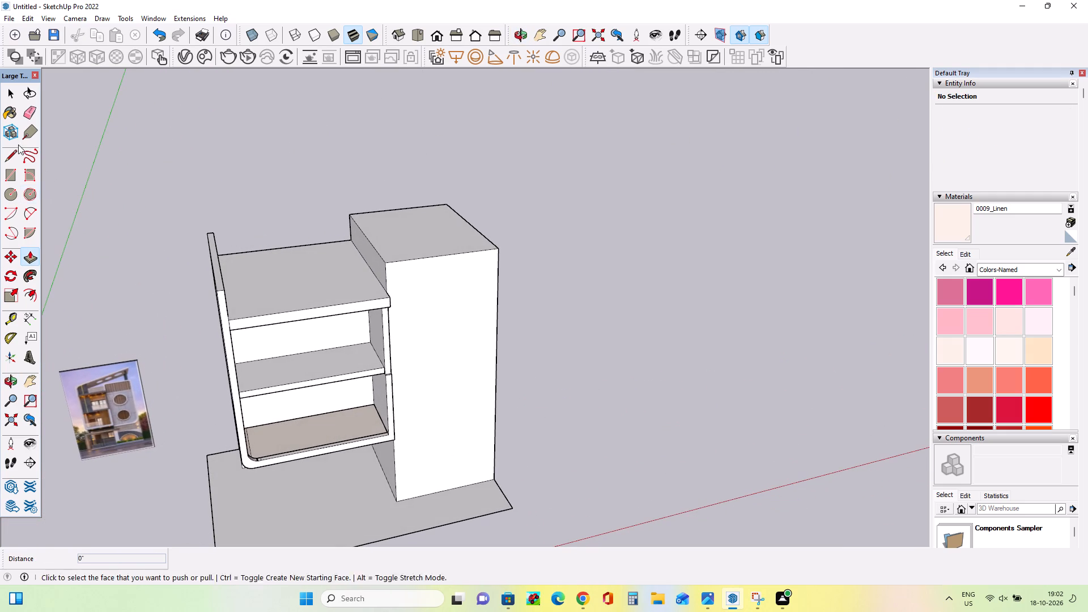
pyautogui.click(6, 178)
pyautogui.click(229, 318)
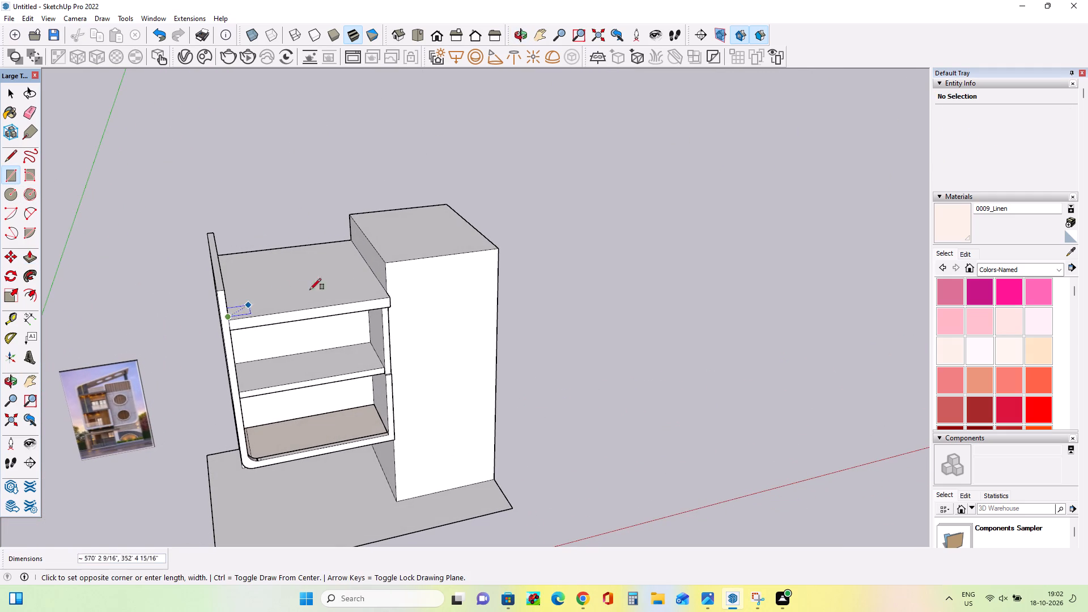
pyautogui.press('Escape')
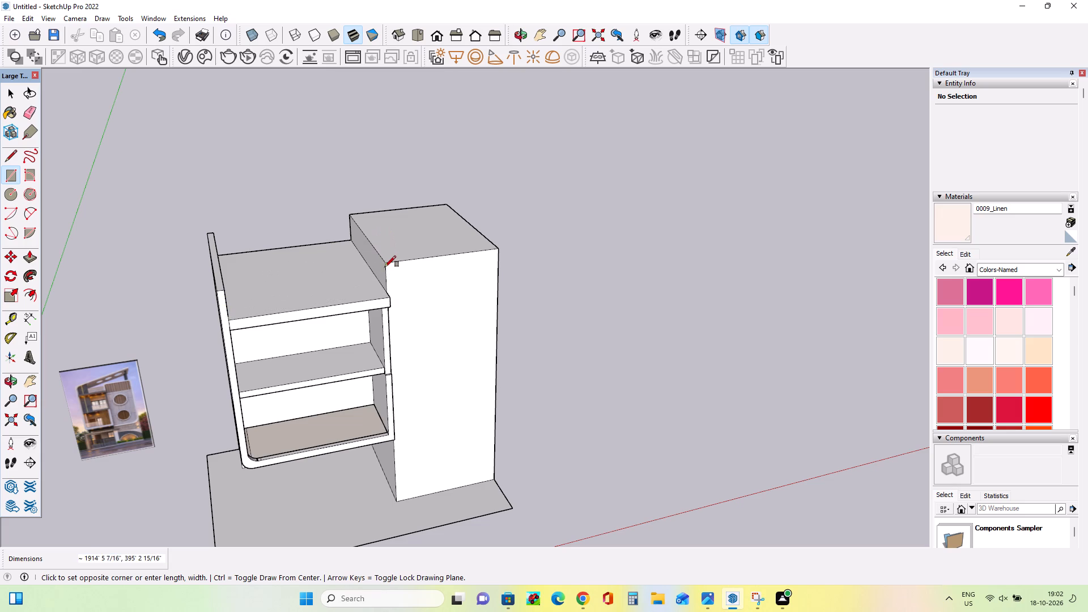
# Push the tall block's front face inward by about 59' 10 3/16" with Push/Pull.
pyautogui.click(29, 255)
pyautogui.click(411, 261)
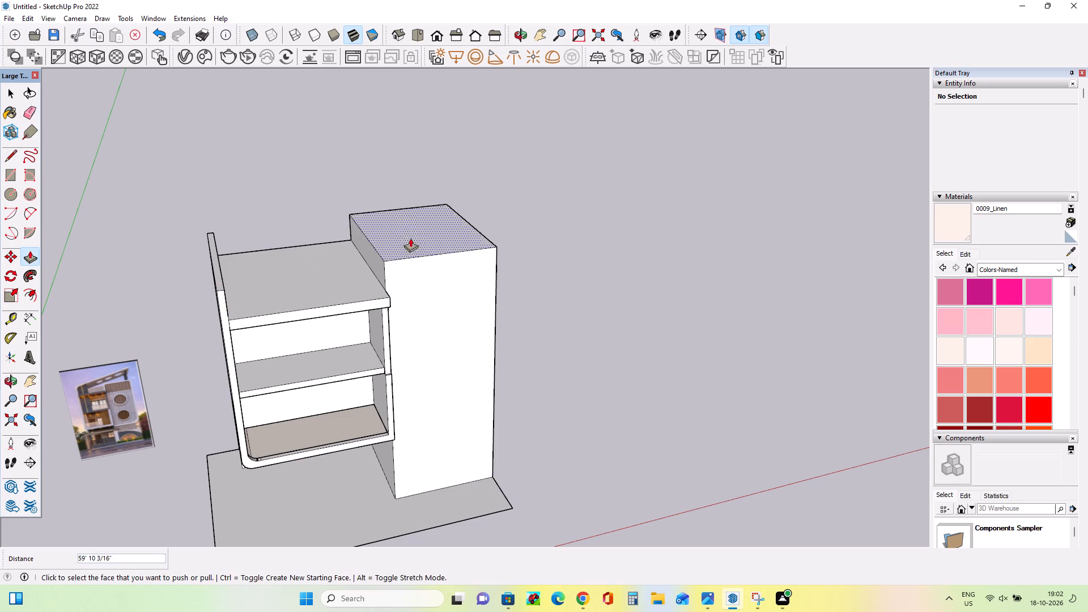
# Pull the tall block's top face upward by about 479' 4 3/4" with Push/Pull.
pyautogui.click(407, 231)
pyautogui.click(409, 197)
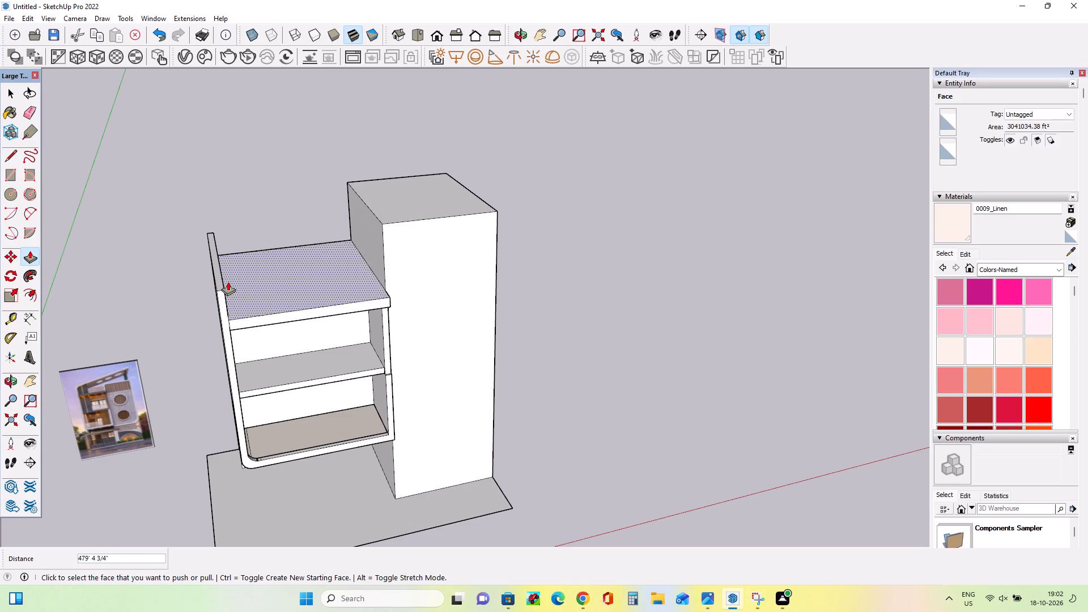
# Pull the top face of the side wall opposite the tall block upward by 537' 4 3/16", level with the block's top.
pyautogui.click(218, 282)
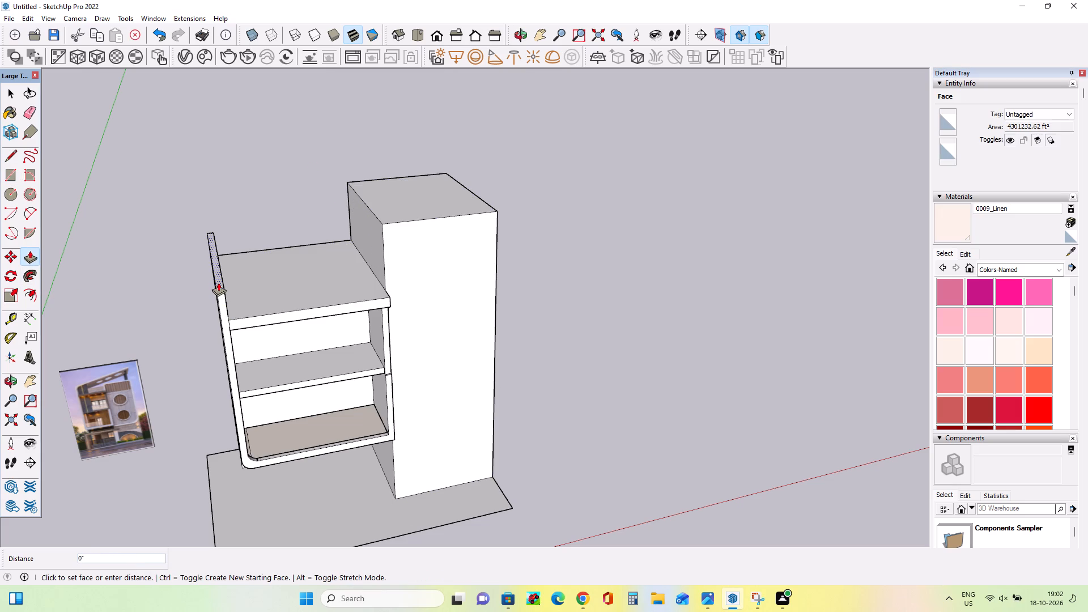
pyautogui.click(218, 283)
pyautogui.click(397, 214)
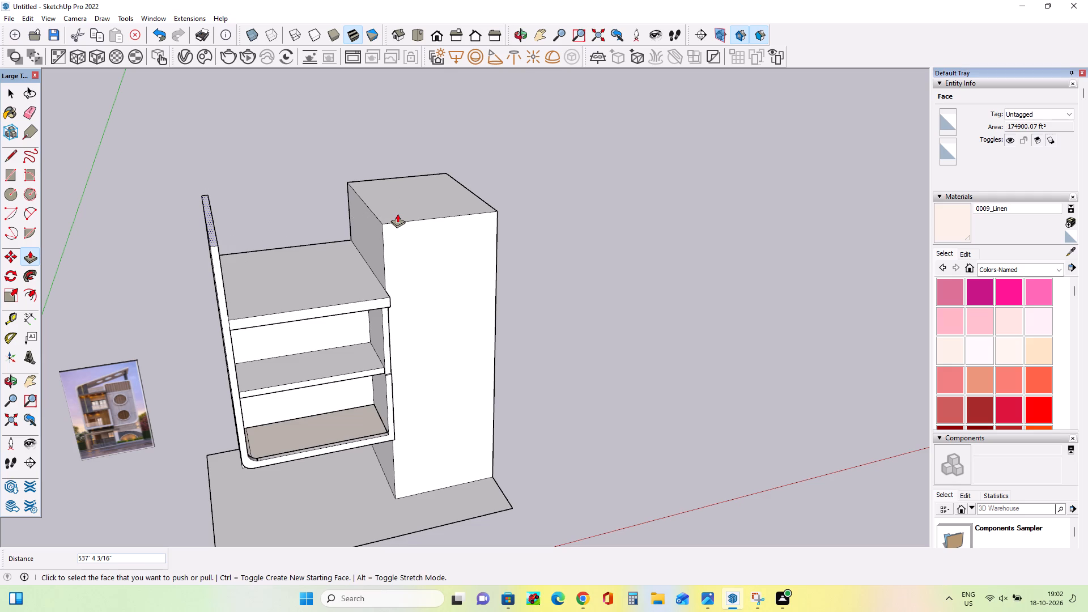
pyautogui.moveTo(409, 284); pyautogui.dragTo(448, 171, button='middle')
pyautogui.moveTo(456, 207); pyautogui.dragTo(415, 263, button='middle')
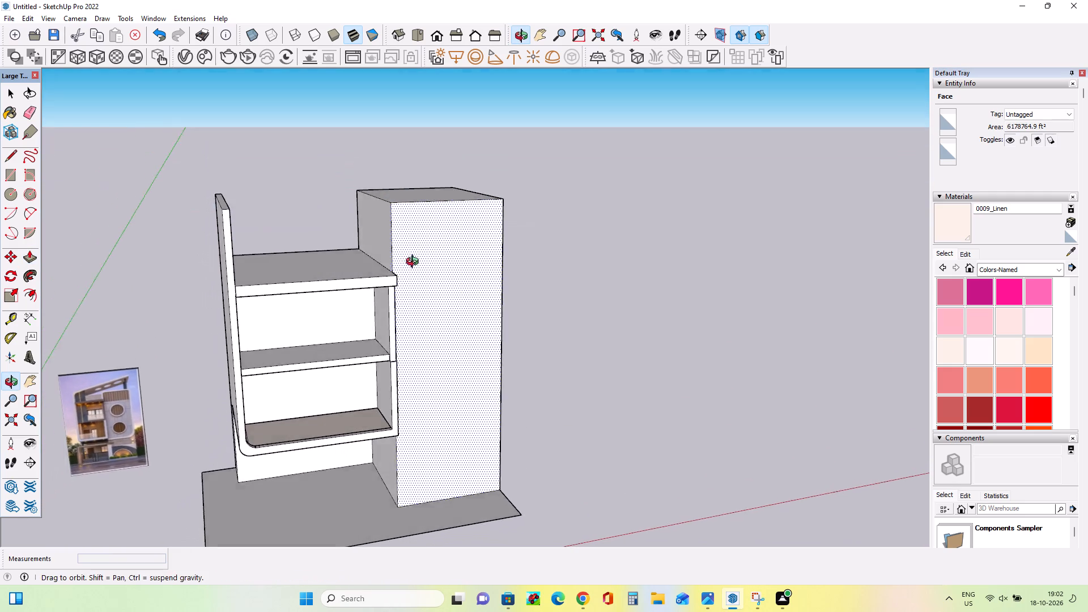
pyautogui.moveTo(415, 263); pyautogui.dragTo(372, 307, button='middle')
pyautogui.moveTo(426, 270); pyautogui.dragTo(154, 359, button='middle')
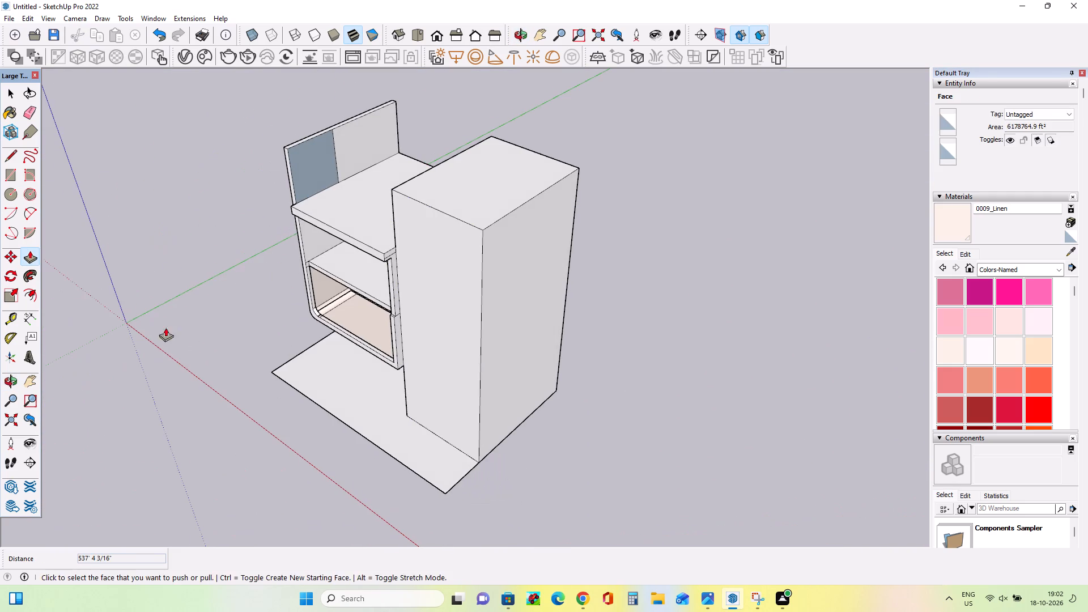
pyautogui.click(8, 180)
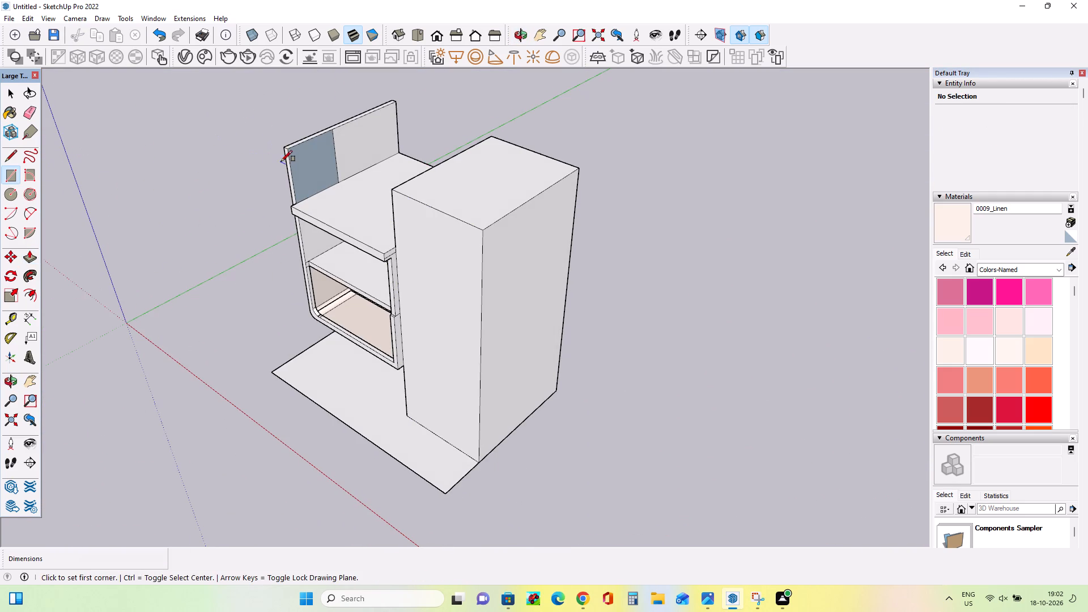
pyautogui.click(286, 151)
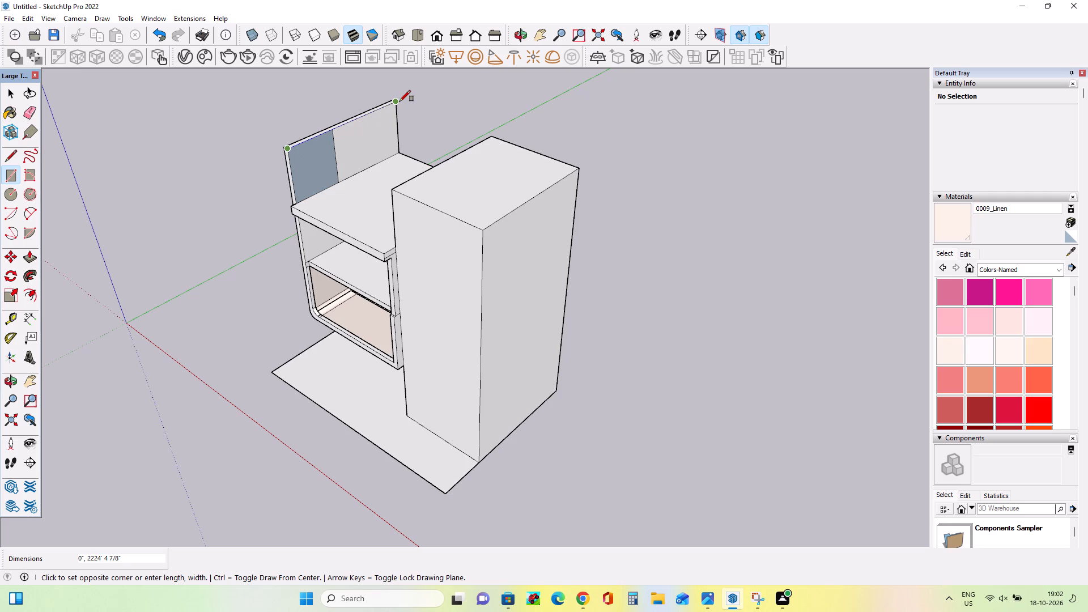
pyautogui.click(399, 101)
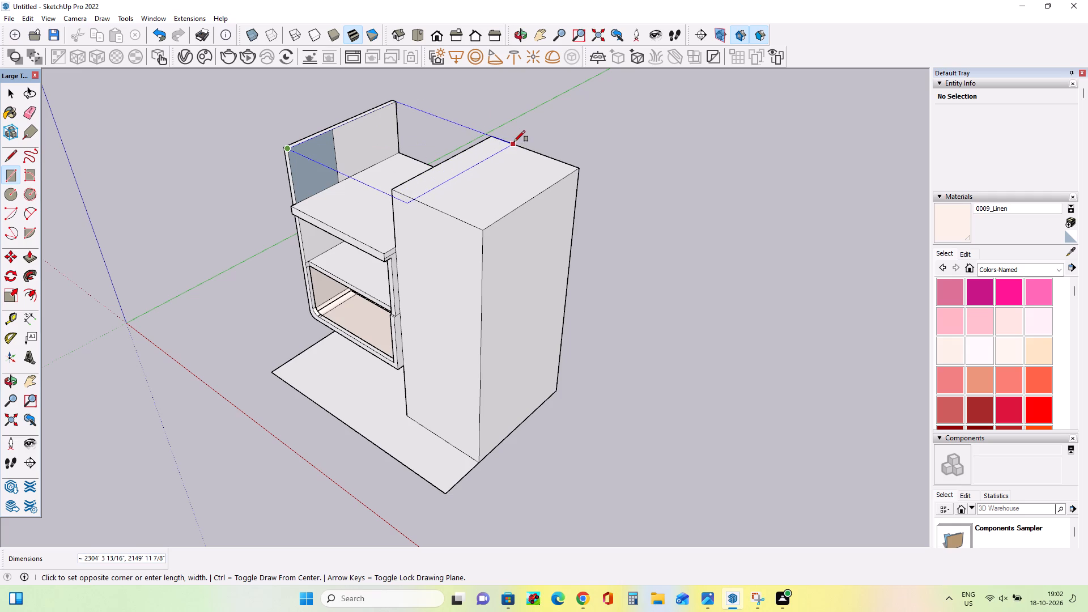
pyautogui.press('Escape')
# Draw a line about 1505' long across the tall block's front face, just below the level of the rounded frame's bottom.
pyautogui.moveTo(426, 192); pyautogui.dragTo(551, 139, button='middle')
pyautogui.scroll(-7, 185, 244)
pyautogui.moveTo(262, 286); pyautogui.dragTo(406, 242, button='middle')
pyautogui.moveTo(401, 288); pyautogui.dragTo(401, 301, button='middle')
pyautogui.click(11, 154)
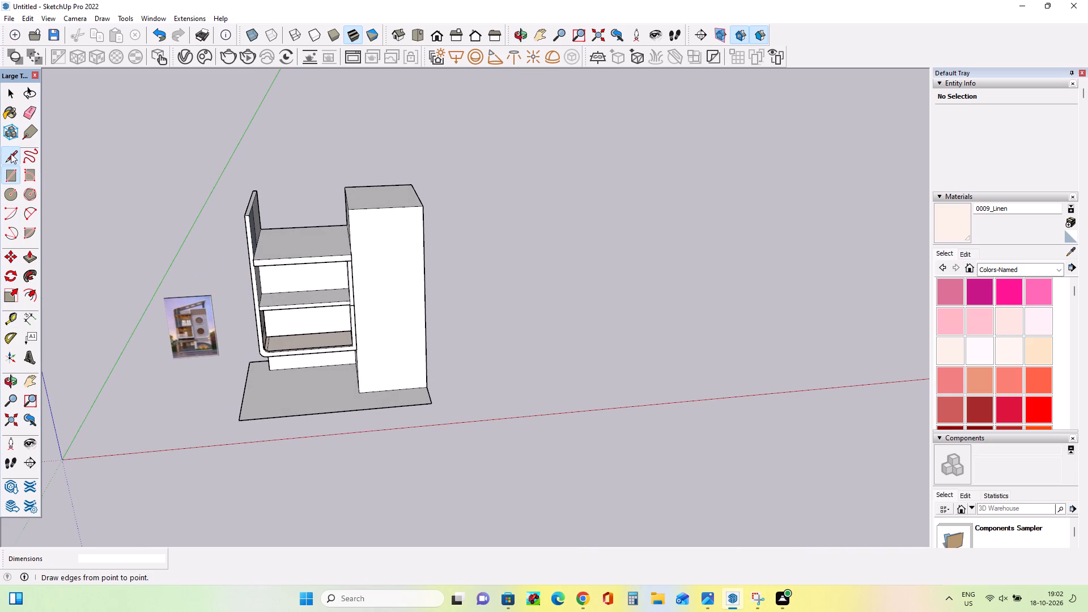
pyautogui.scroll(3, 352, 365)
pyautogui.moveTo(365, 364); pyautogui.dragTo(284, 377, button='middle')
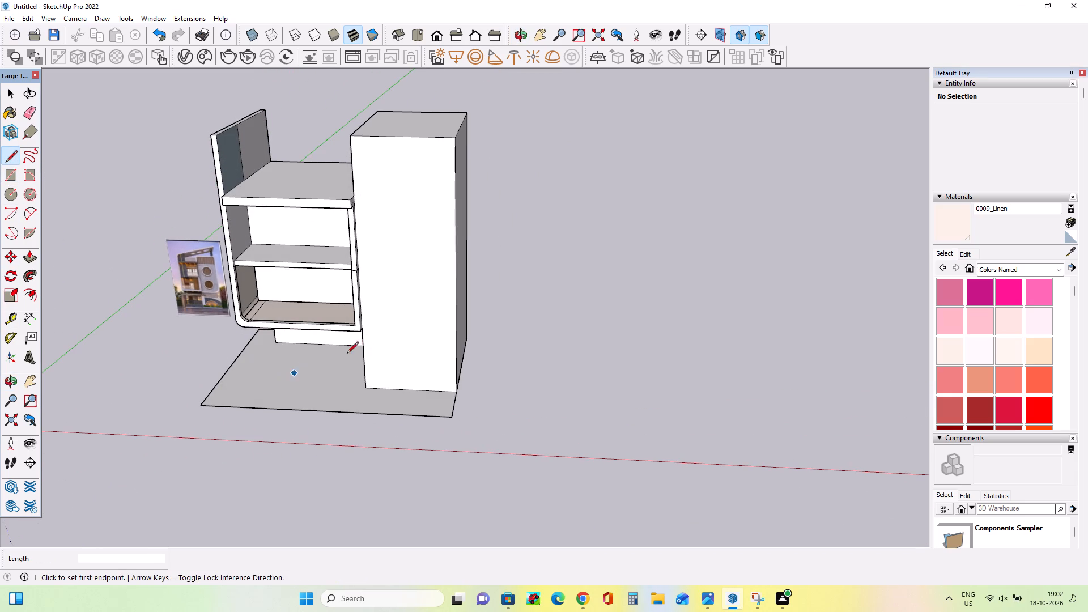
pyautogui.click(364, 339)
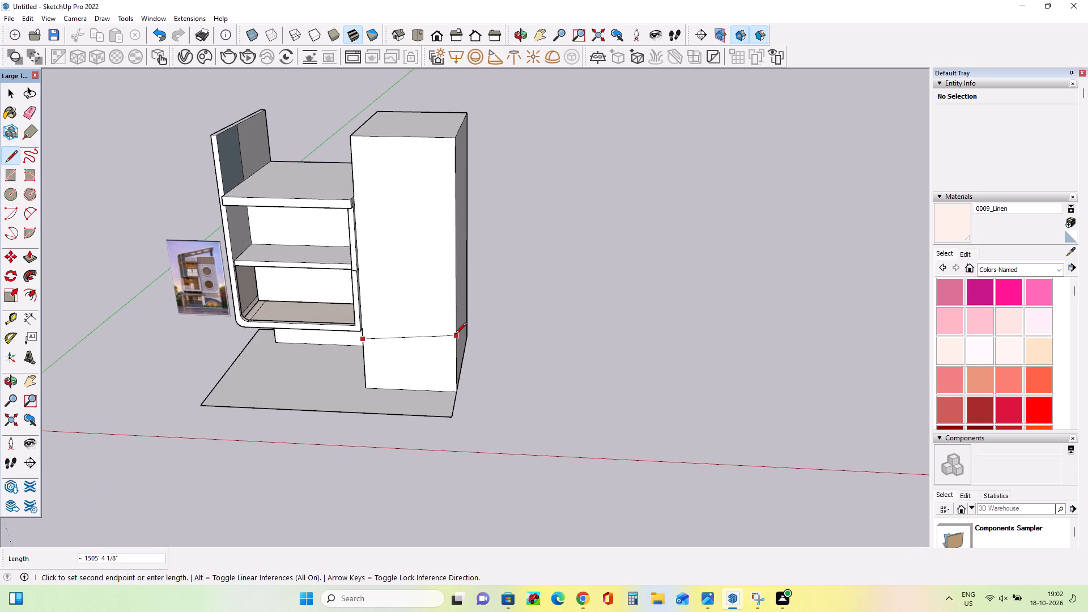
pyautogui.click(454, 340)
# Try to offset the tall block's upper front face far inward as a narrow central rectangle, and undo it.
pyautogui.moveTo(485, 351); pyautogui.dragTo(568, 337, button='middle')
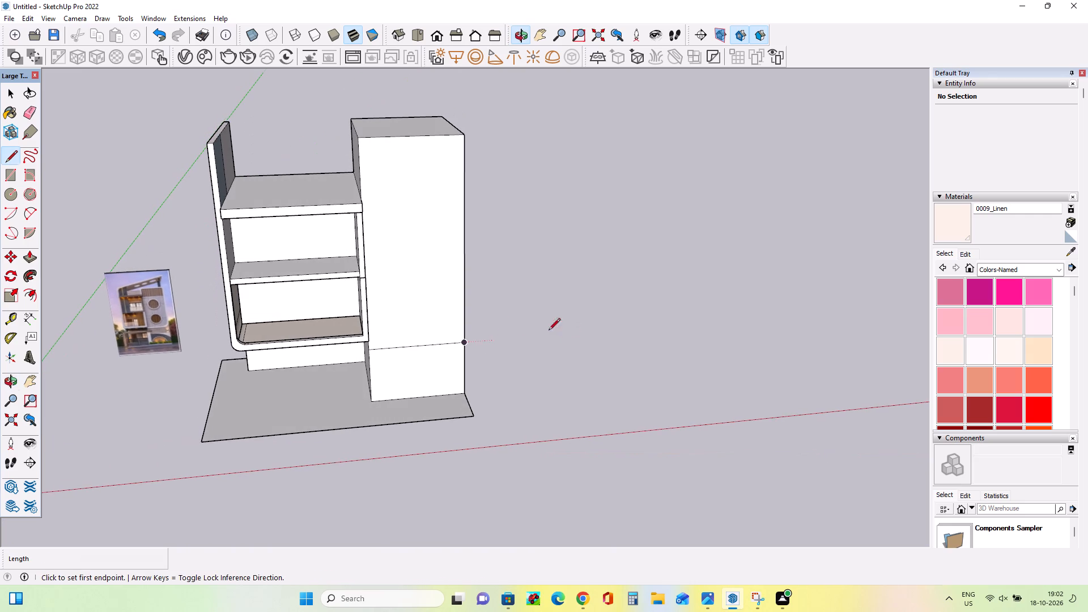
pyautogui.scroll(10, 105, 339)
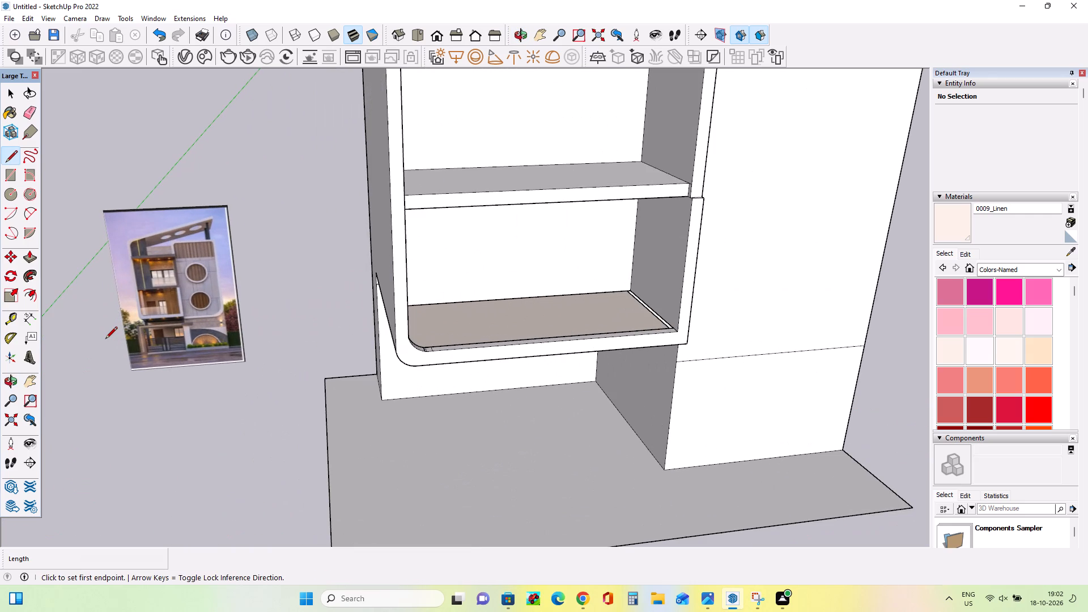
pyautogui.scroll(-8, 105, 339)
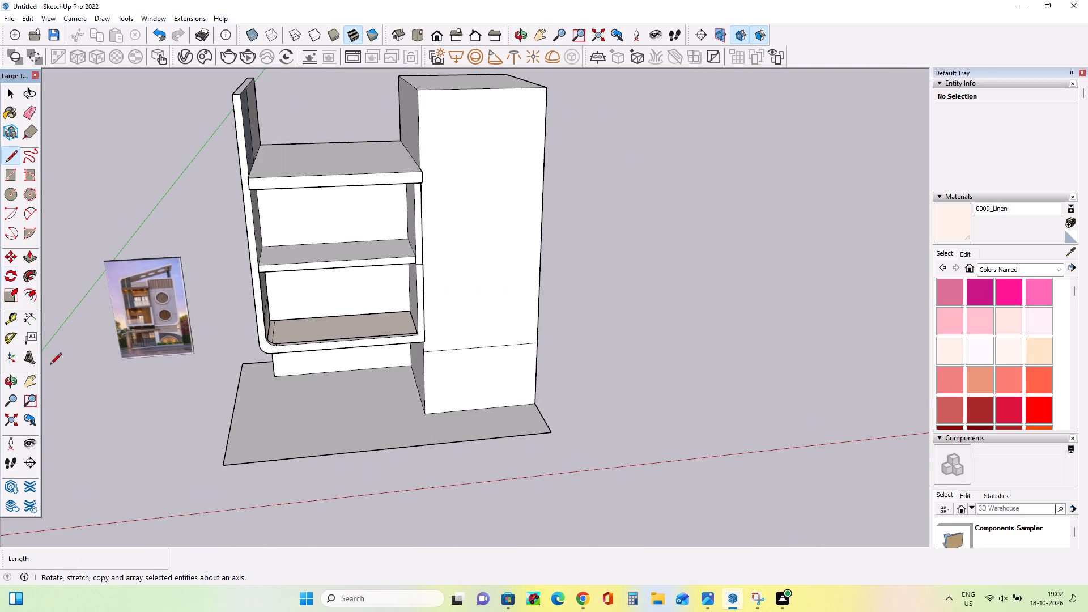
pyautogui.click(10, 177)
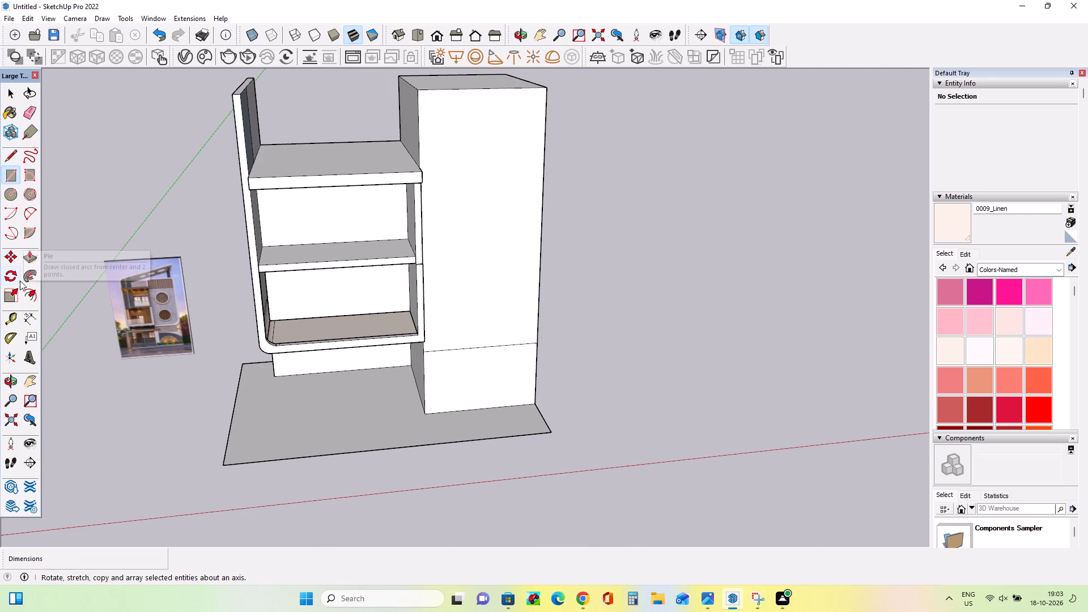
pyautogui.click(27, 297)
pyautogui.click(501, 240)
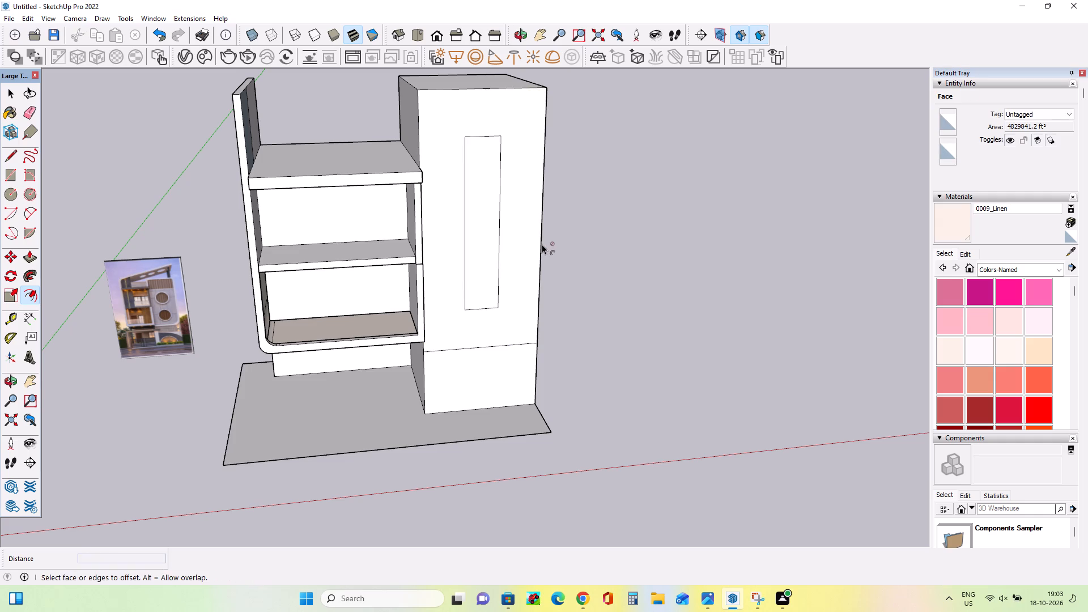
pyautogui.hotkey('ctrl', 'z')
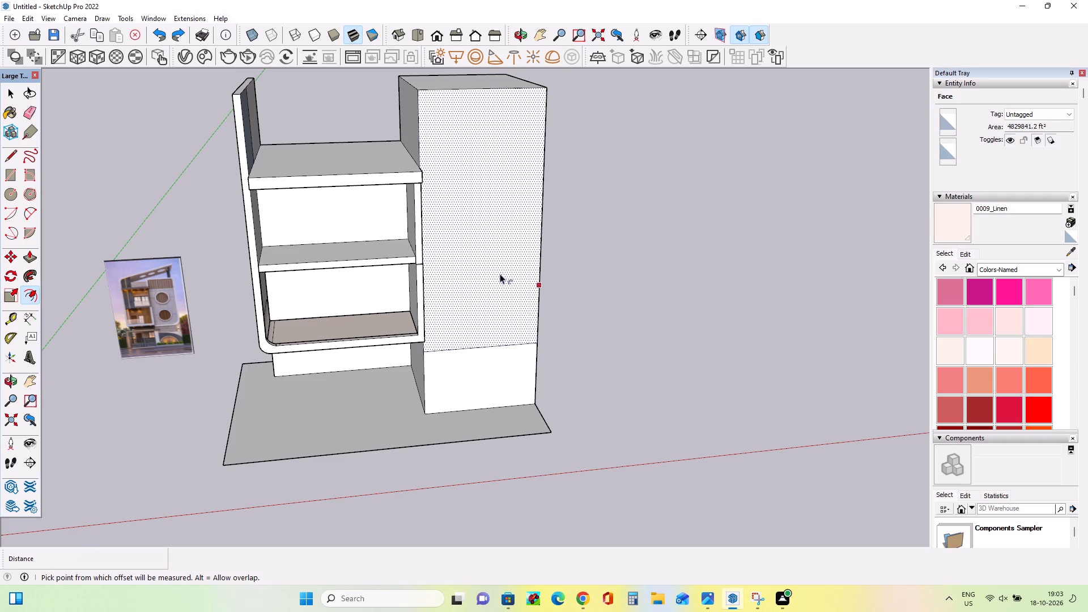
# Offset the outline of the tall block's upper front face slightly inward to form a thin border.
pyautogui.moveTo(498, 265); pyautogui.dragTo(534, 283)
pyautogui.moveTo(609, 345); pyautogui.dragTo(563, 351, button='middle')
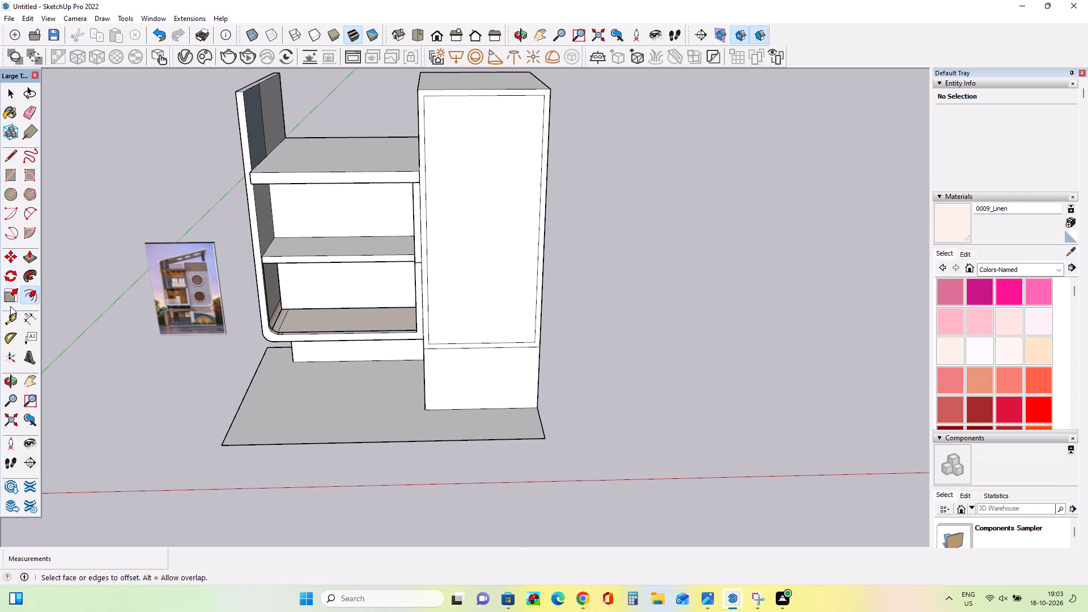
# Pull the thin border around the tall block's upper front face outward by 94' 5 1/8".
pyautogui.click(30, 262)
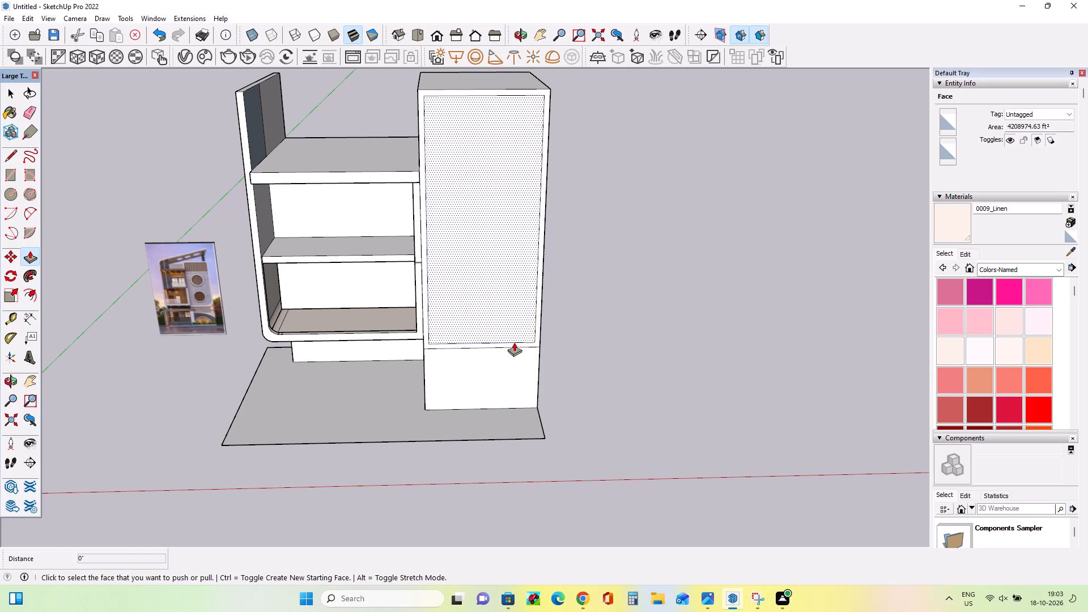
pyautogui.click(515, 344)
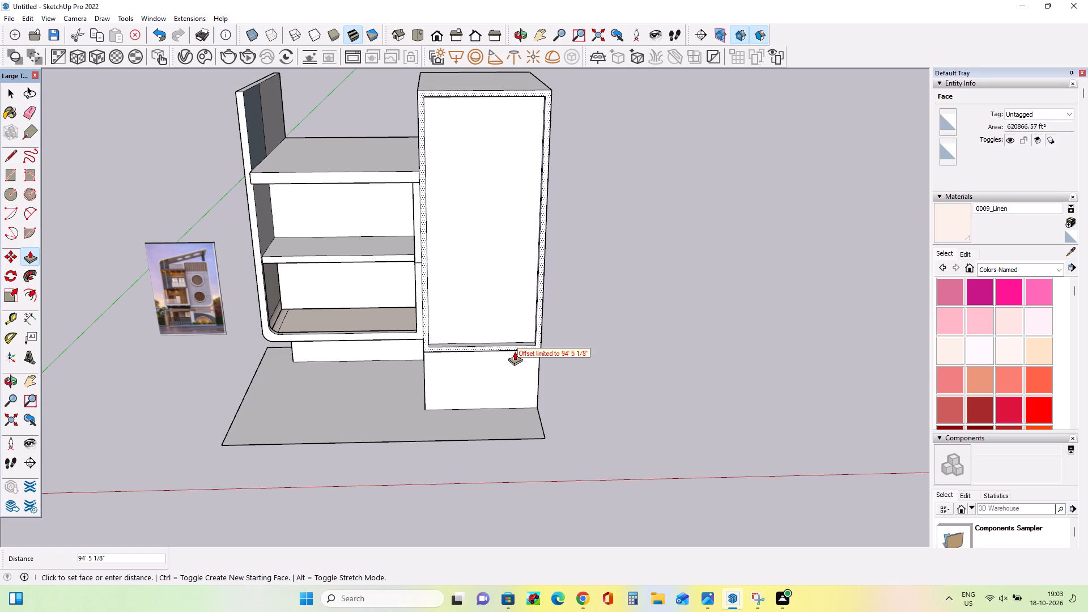
pyautogui.click(515, 351)
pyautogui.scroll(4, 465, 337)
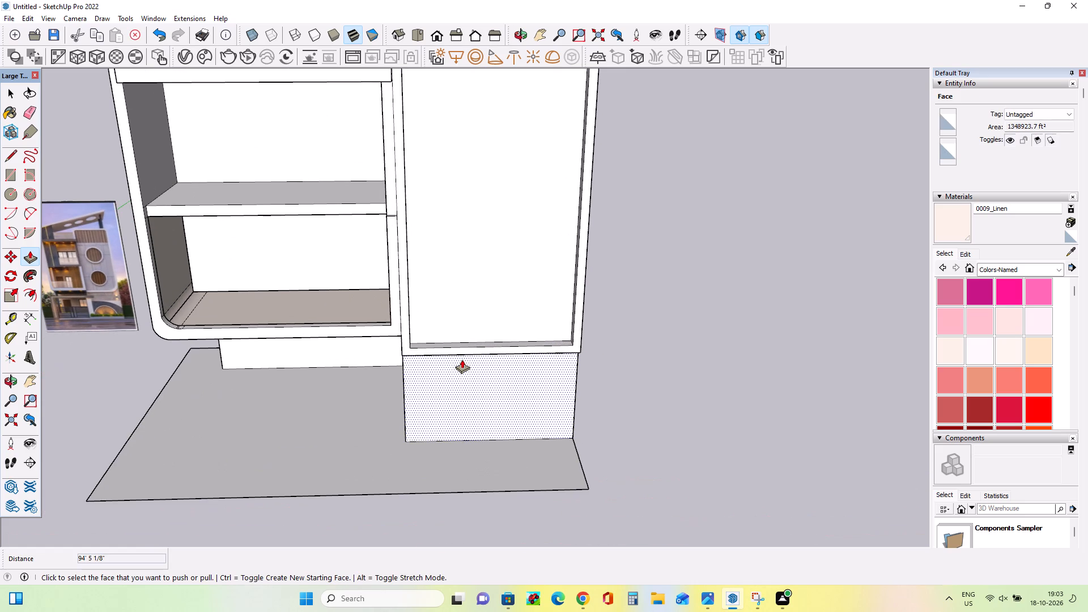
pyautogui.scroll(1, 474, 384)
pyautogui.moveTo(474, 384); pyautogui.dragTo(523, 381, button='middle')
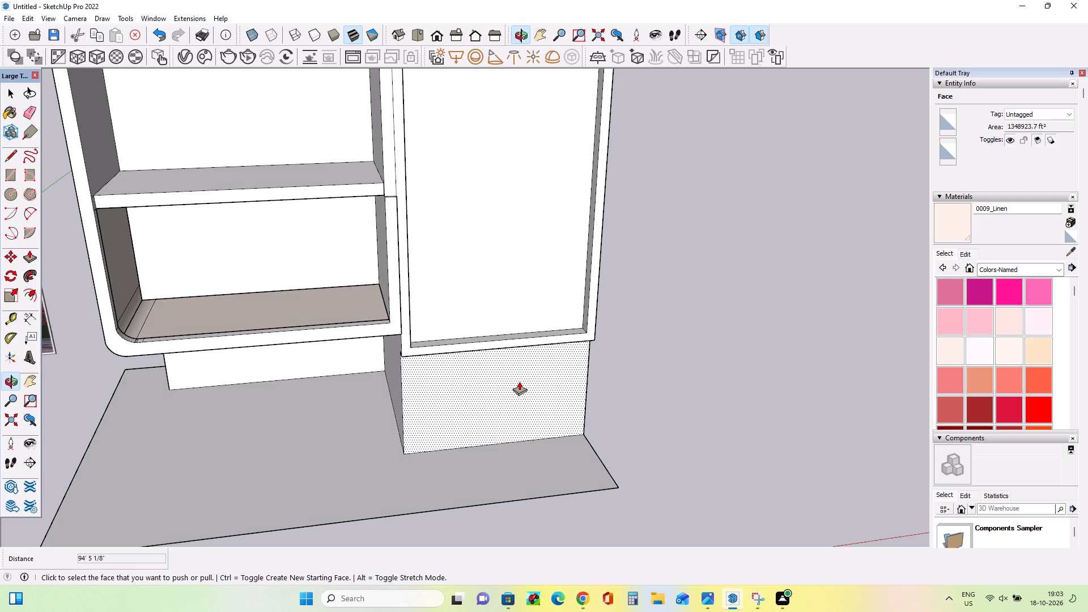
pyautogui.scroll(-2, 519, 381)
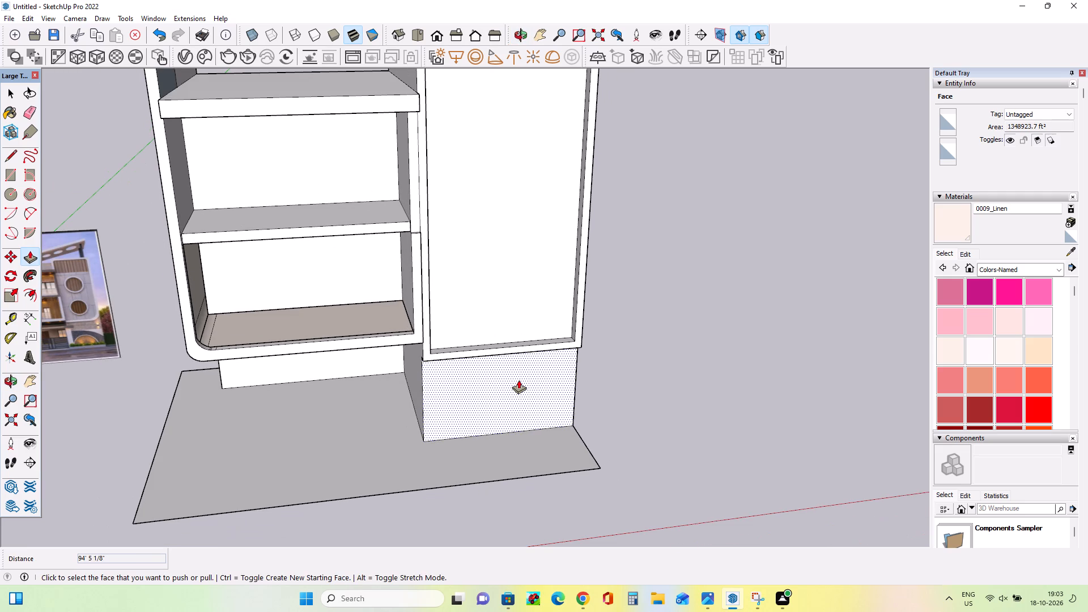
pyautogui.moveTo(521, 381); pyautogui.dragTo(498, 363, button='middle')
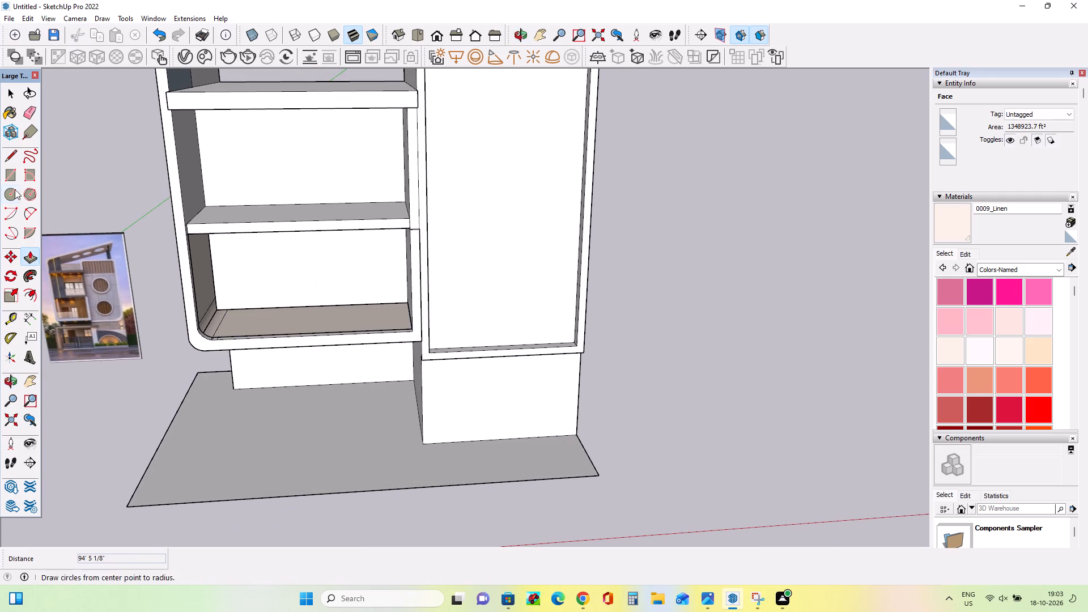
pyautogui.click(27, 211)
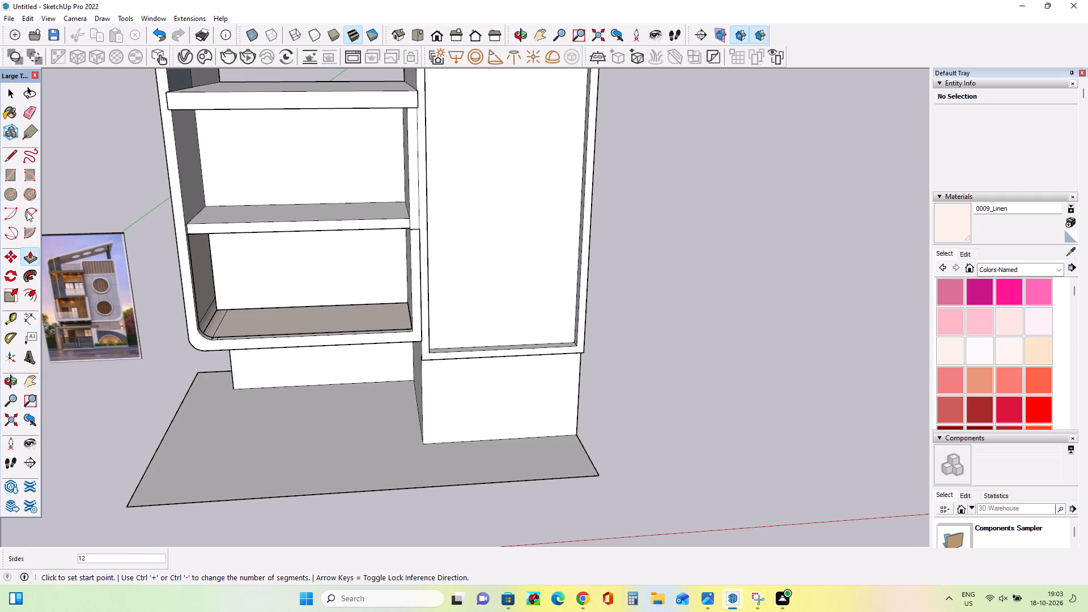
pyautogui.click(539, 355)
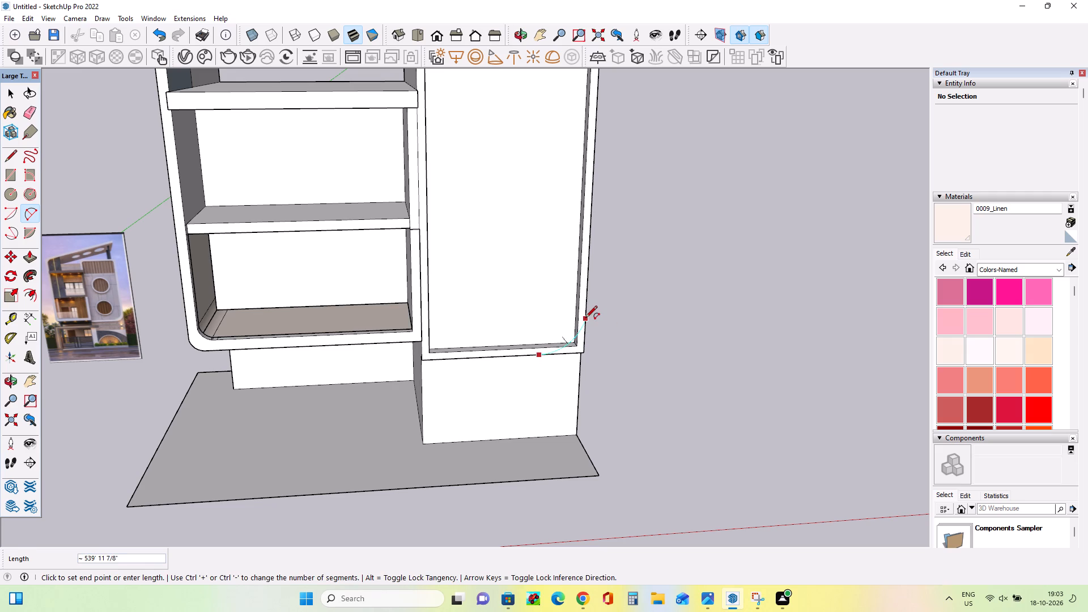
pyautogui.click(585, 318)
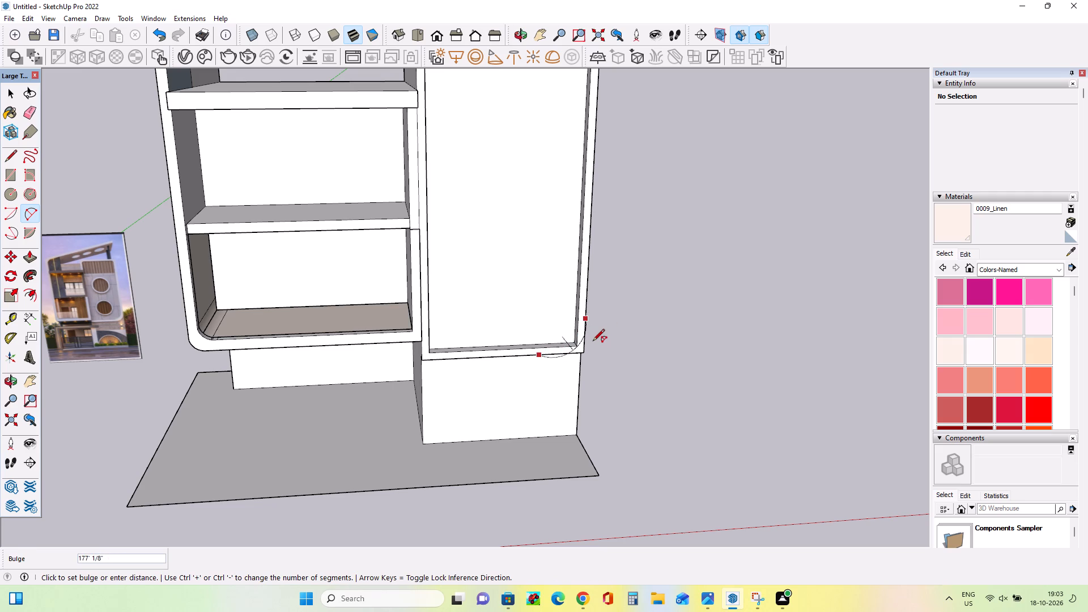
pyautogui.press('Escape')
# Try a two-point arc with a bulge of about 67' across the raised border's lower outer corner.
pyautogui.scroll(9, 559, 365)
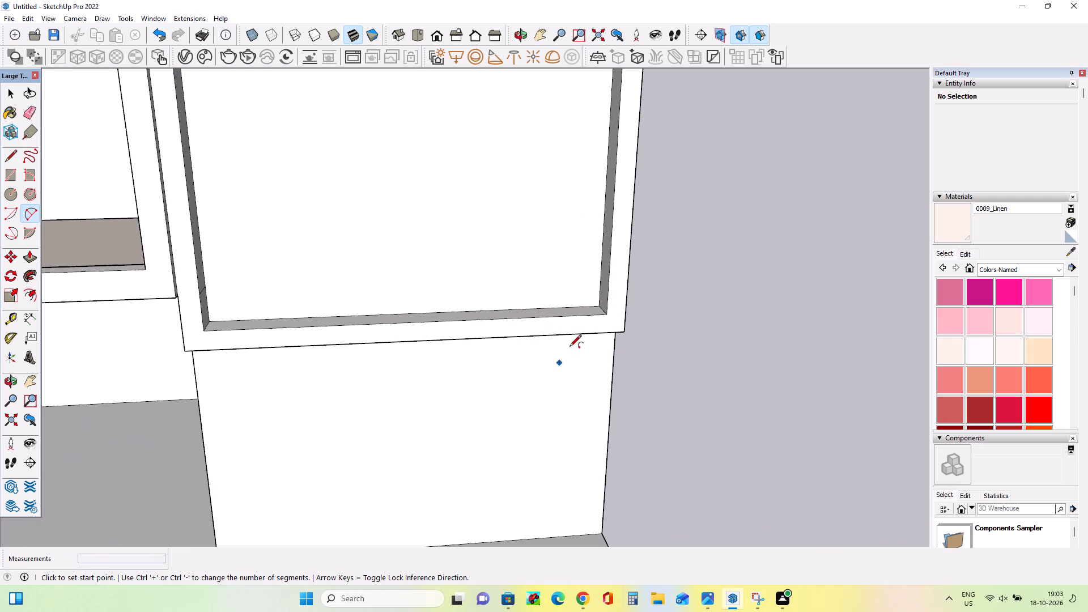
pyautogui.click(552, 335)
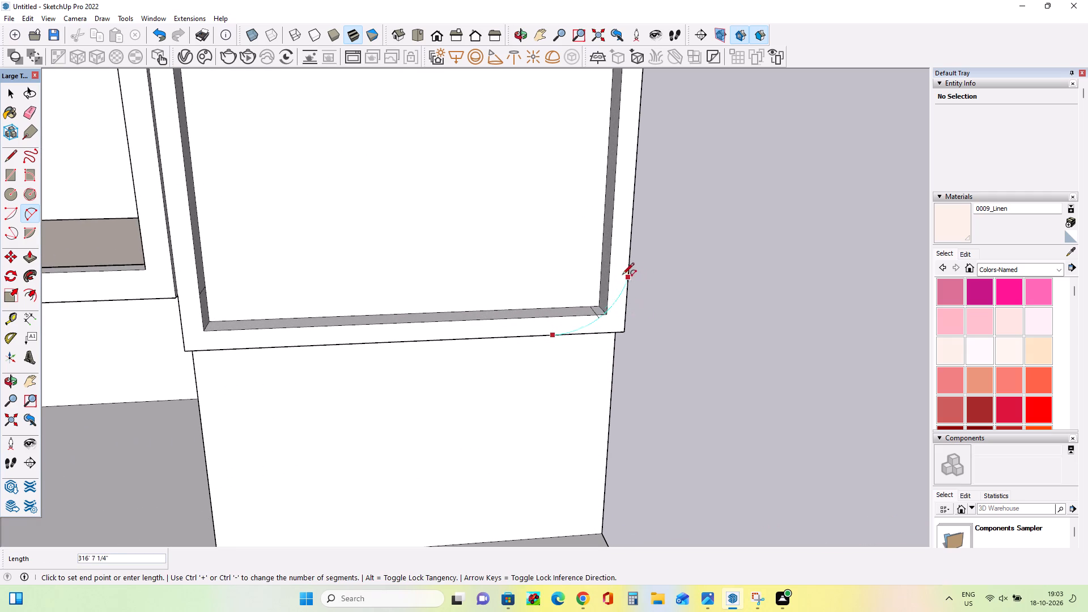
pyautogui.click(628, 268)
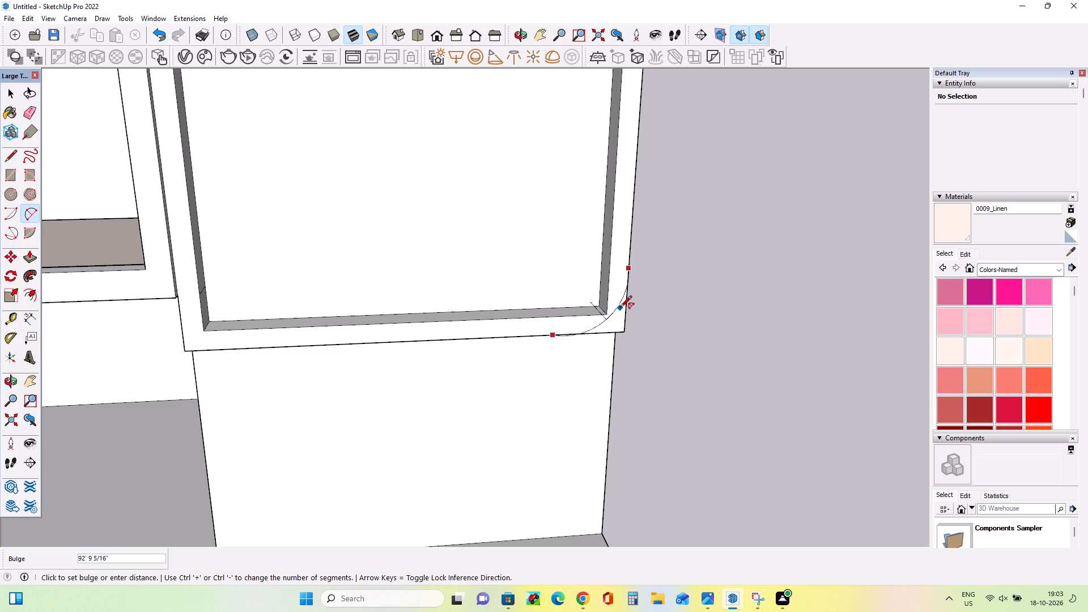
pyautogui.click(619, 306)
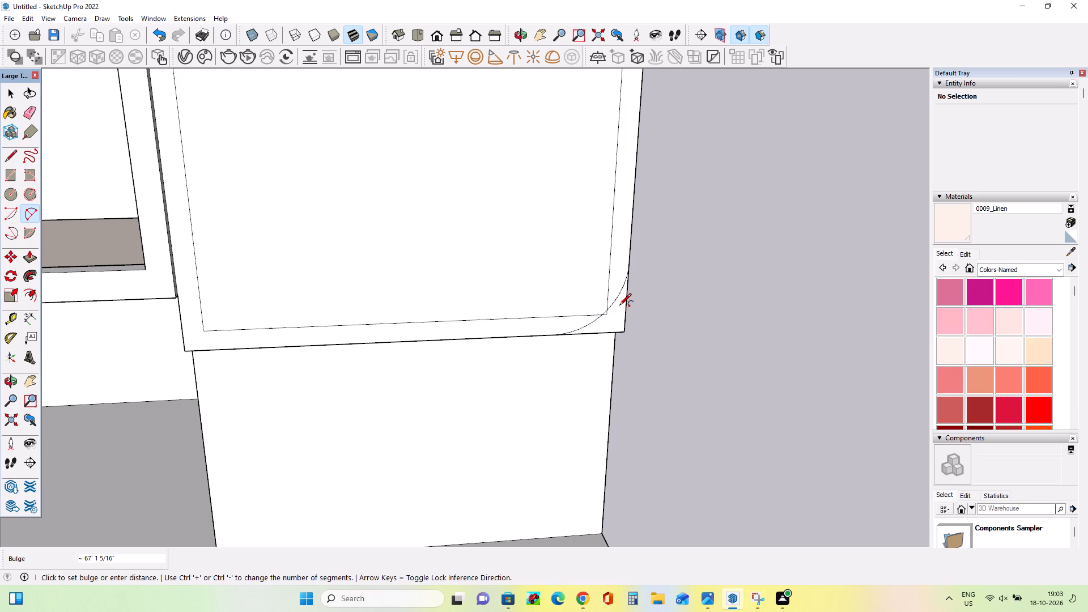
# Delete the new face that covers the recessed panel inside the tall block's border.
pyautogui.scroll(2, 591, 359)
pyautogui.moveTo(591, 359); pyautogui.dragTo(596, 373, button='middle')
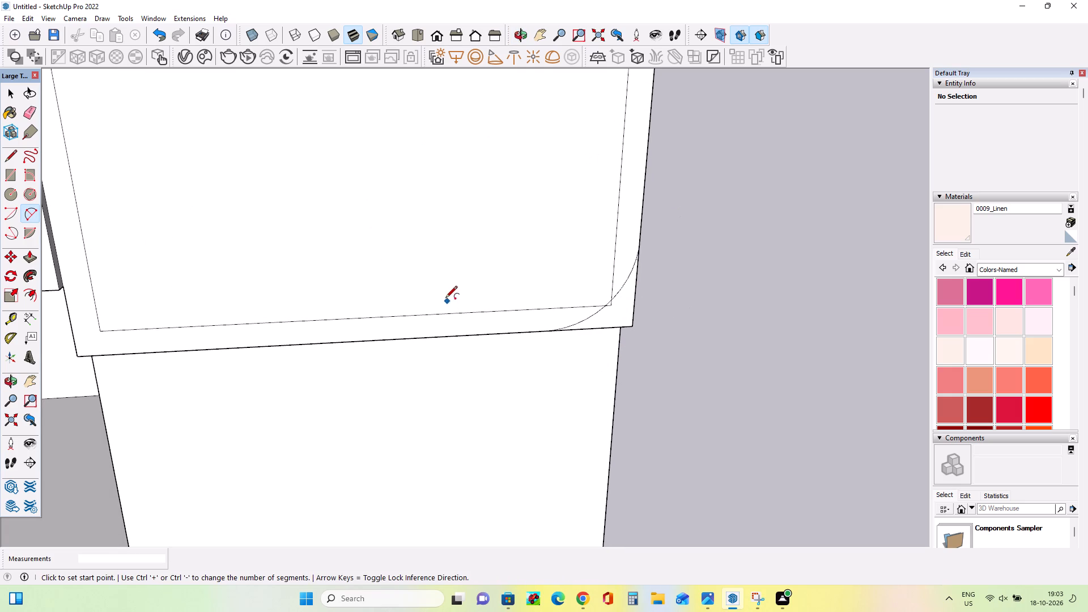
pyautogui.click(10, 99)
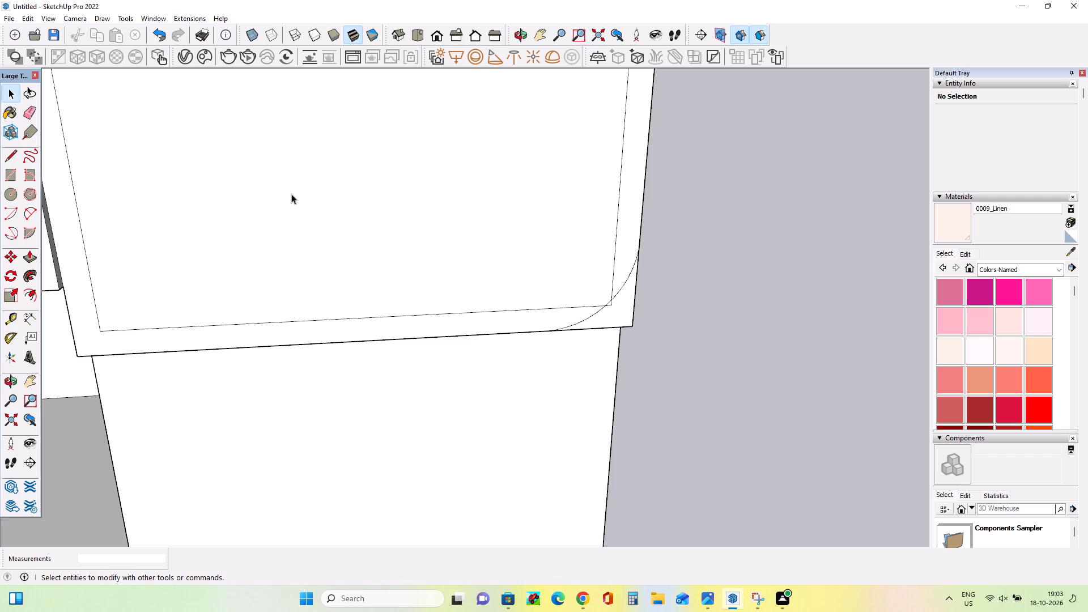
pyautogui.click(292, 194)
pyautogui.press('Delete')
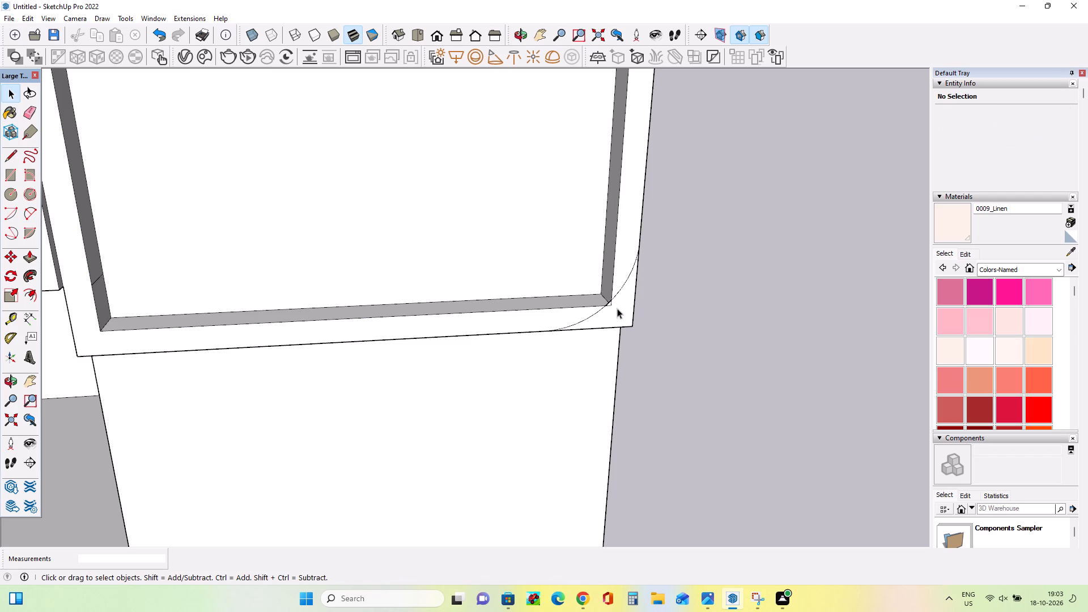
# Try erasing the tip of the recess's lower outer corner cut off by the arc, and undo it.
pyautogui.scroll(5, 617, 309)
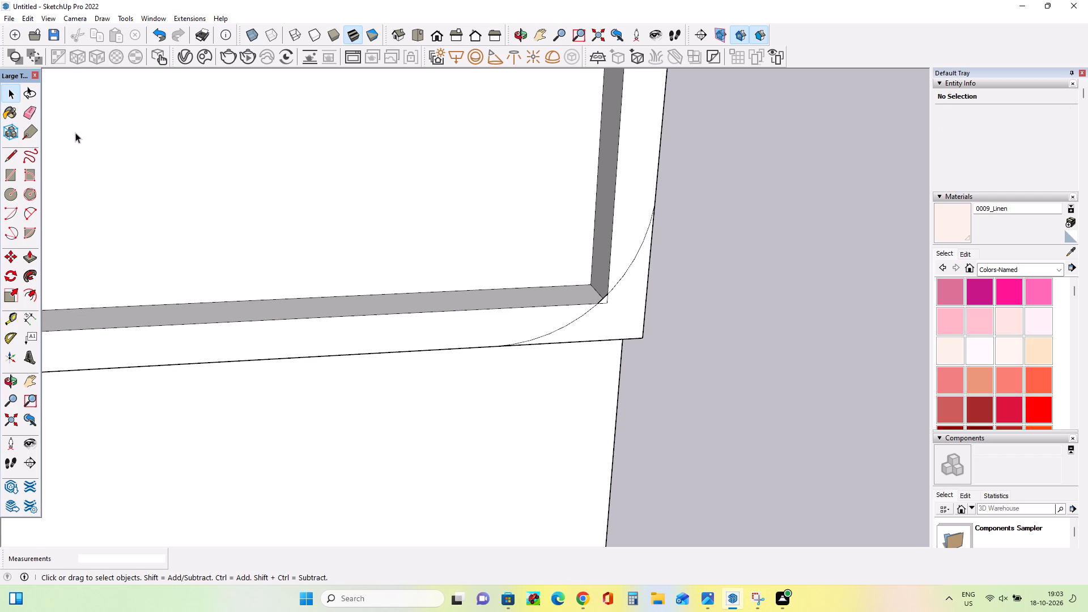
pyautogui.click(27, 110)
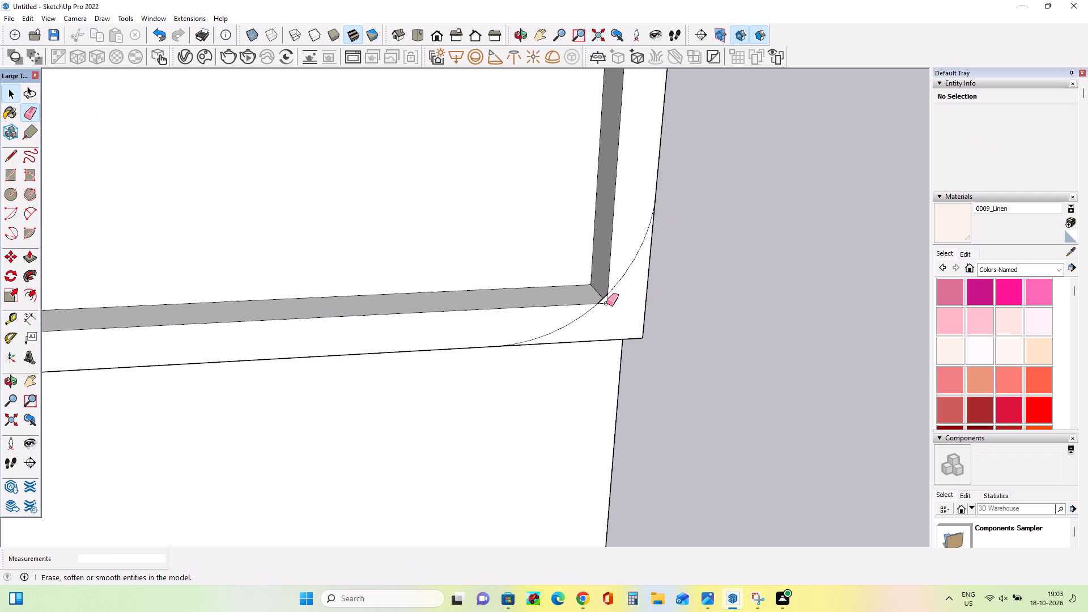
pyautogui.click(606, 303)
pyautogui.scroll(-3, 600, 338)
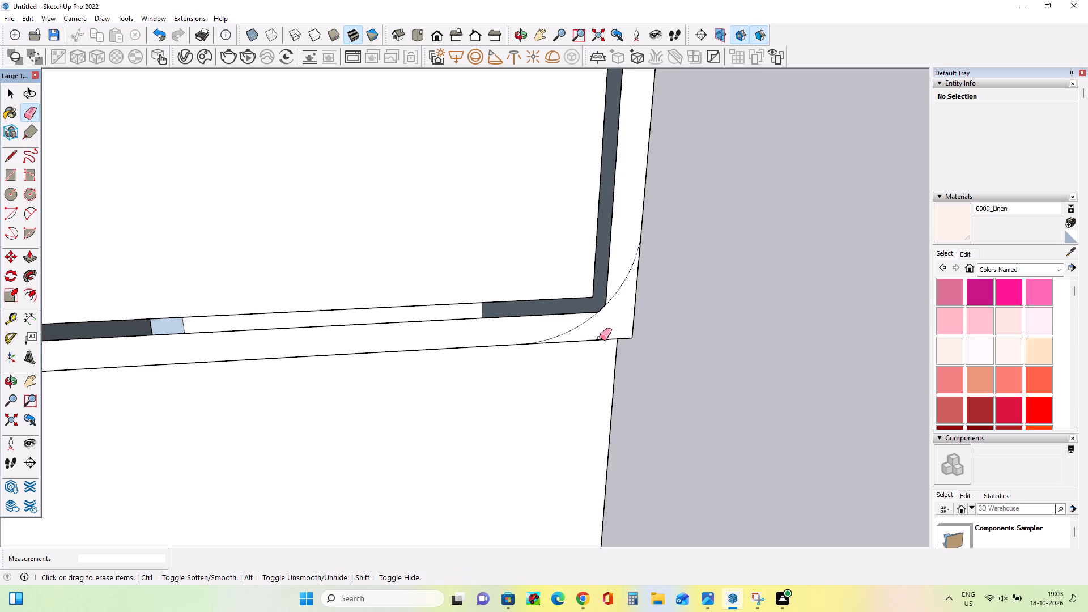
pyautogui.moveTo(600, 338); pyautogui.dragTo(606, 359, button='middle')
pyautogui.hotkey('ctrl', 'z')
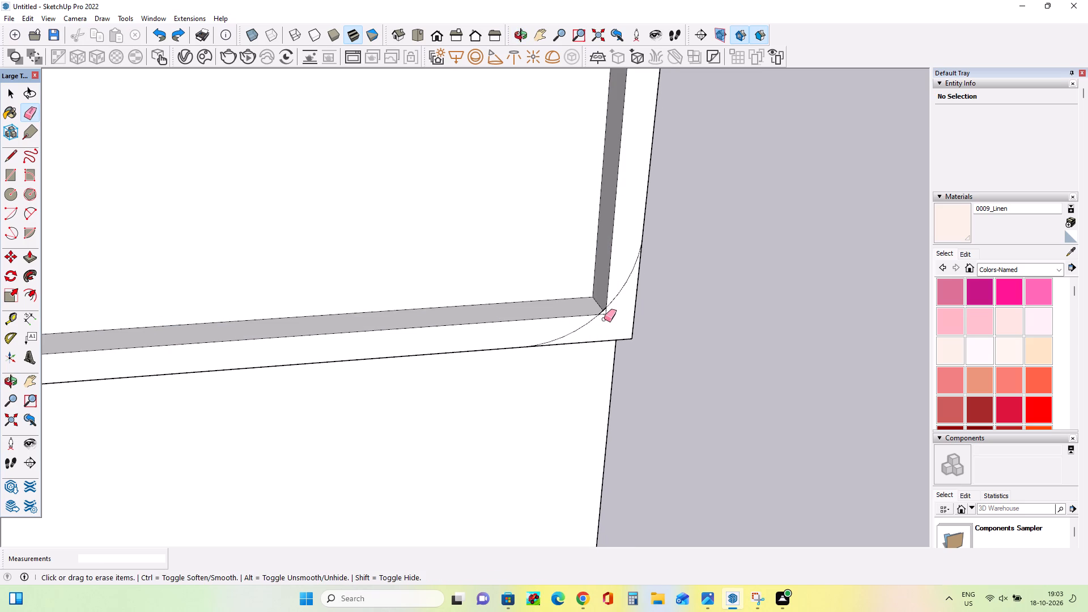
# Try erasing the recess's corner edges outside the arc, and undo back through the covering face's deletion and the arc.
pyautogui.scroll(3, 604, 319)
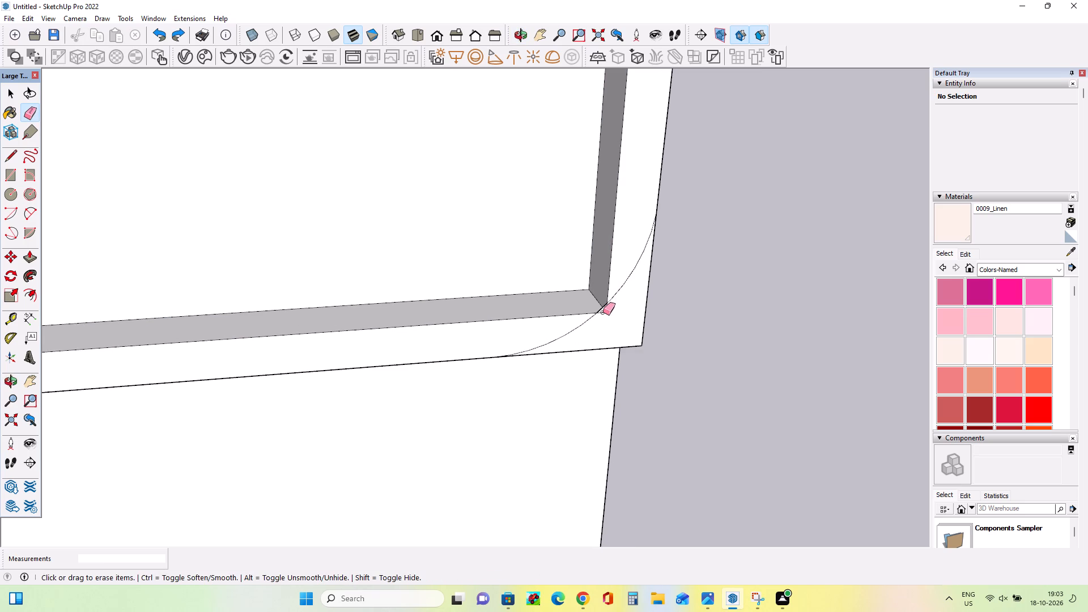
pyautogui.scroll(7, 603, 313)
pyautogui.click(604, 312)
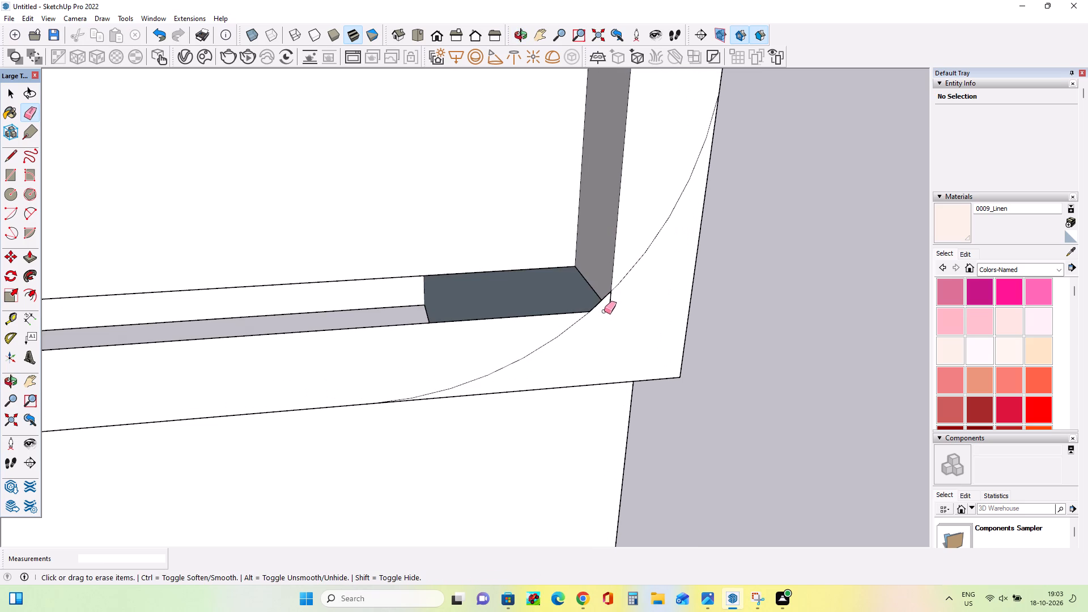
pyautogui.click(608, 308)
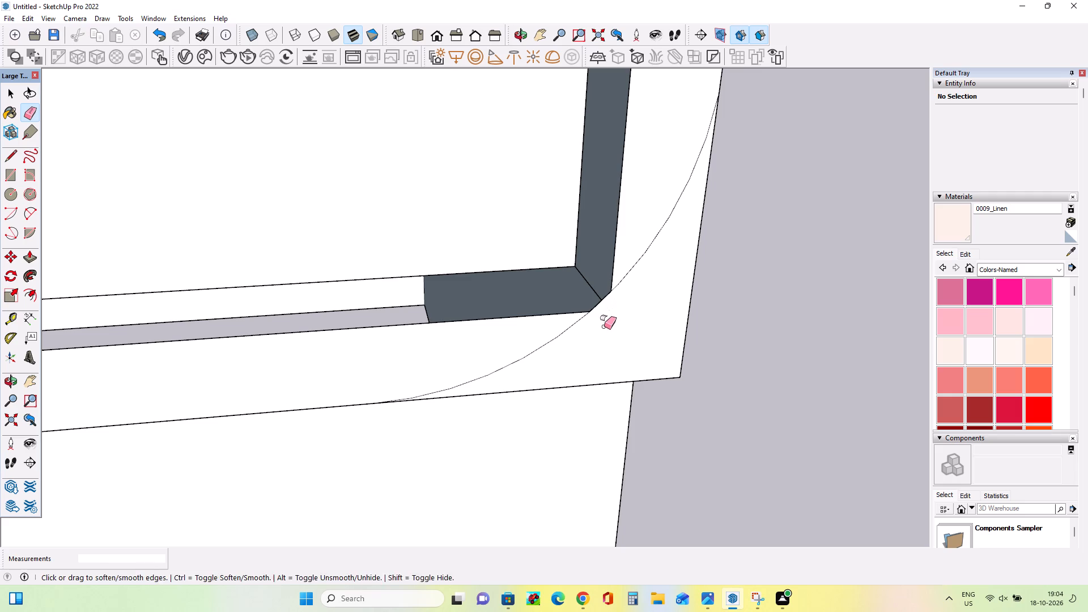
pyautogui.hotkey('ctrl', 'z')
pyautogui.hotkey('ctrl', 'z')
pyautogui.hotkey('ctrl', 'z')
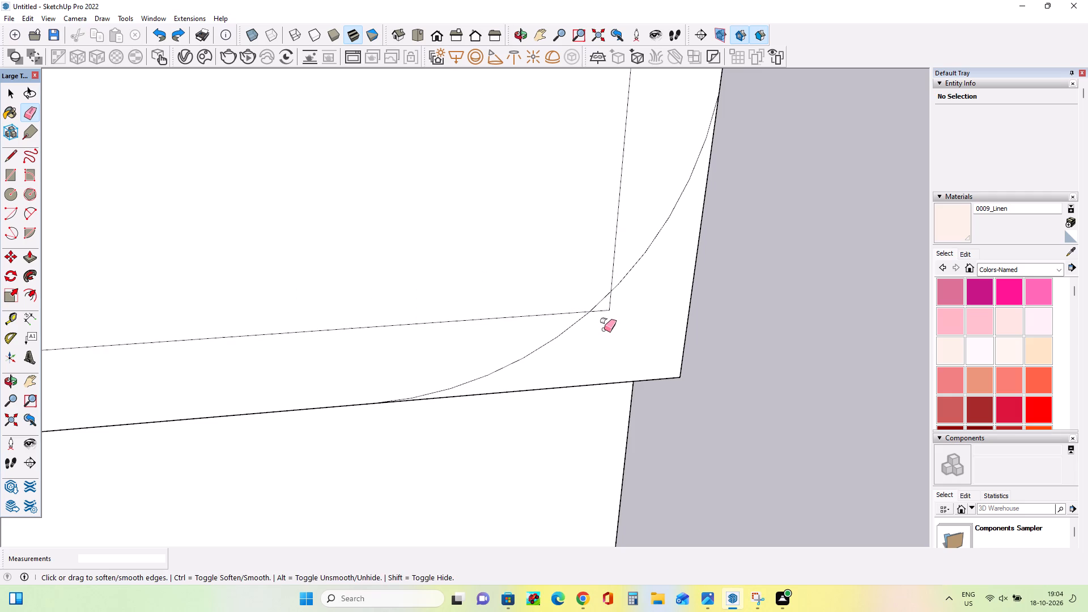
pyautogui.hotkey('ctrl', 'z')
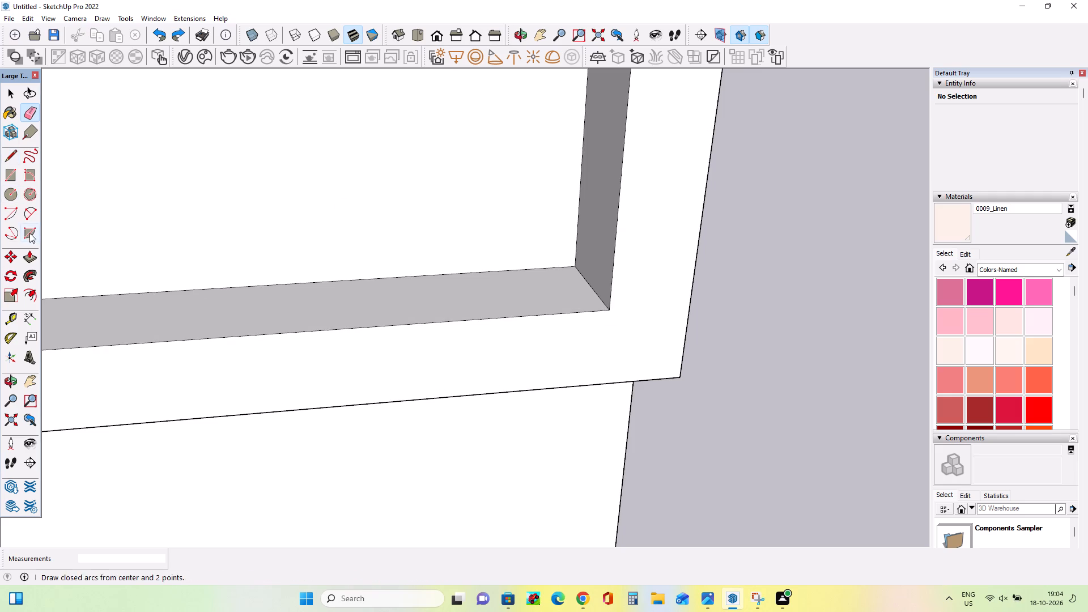
# Draw a smaller arc with a chord of about 131' across the raised border's lower outer corner, clear of the recess.
pyautogui.click(31, 214)
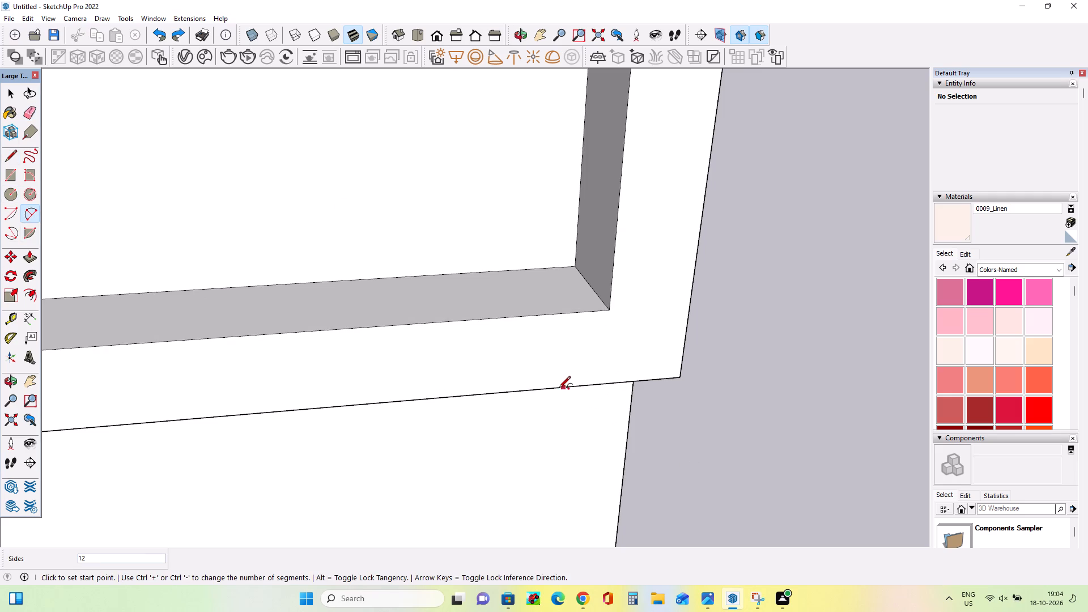
pyautogui.click(557, 389)
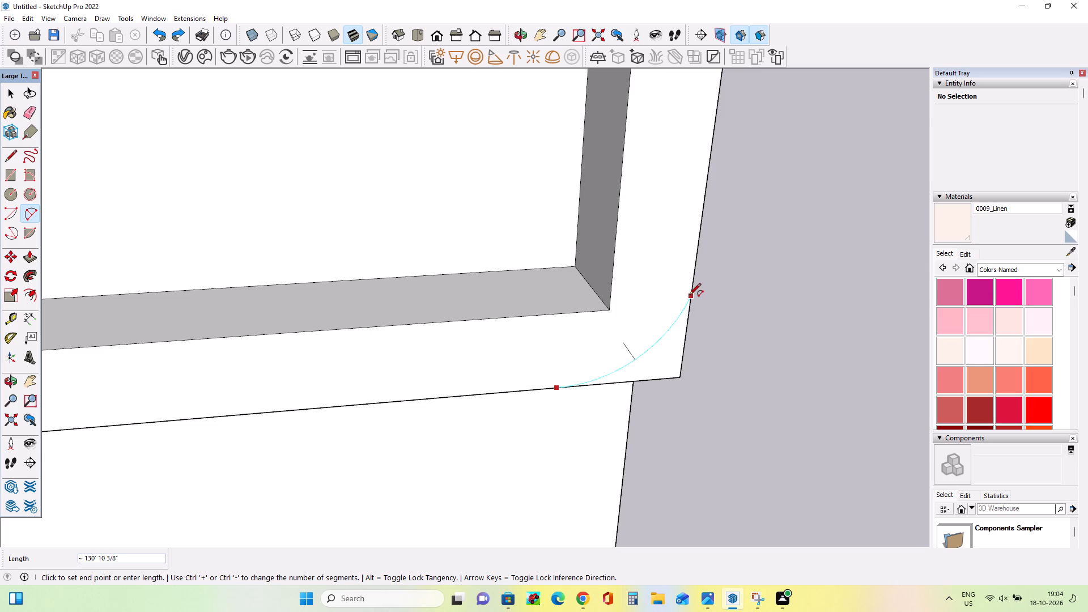
pyautogui.click(689, 296)
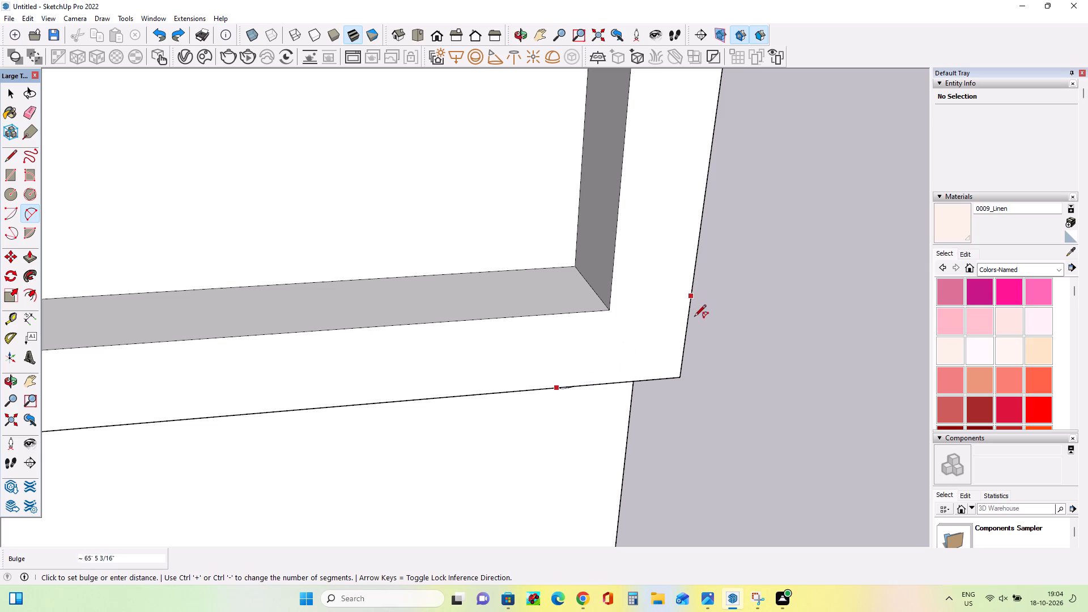
pyautogui.click(678, 323)
# Push the corner piece outside the arc back by 93' 15/16" to round the border's lower outer corner.
pyautogui.moveTo(735, 402); pyautogui.dragTo(705, 396, button='middle')
pyautogui.click(27, 258)
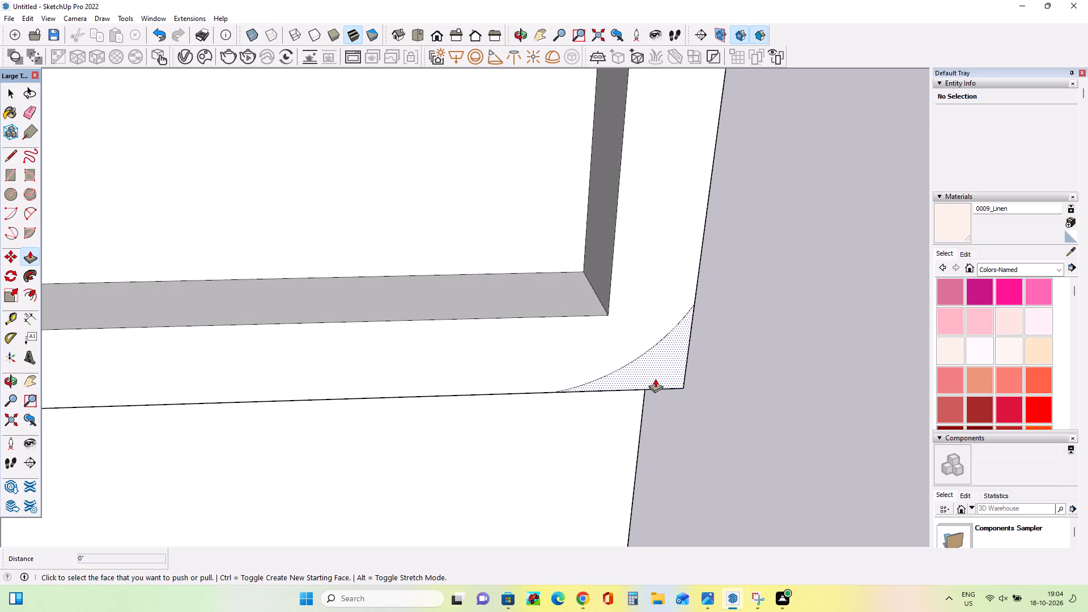
pyautogui.click(655, 379)
pyautogui.moveTo(702, 350); pyautogui.dragTo(423, 356, button='middle')
pyautogui.click(581, 449)
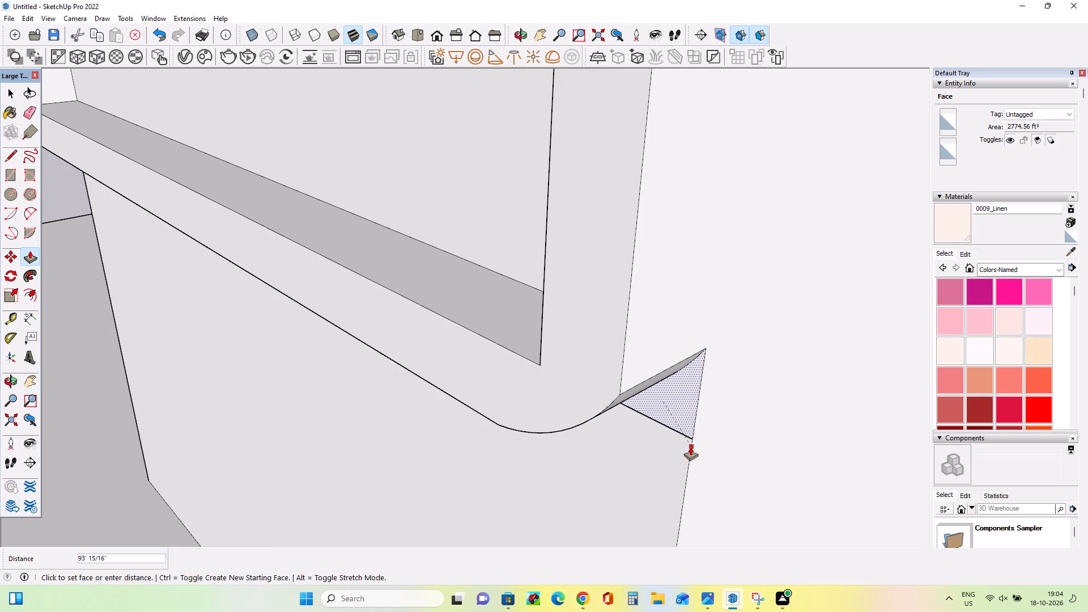
pyautogui.click(690, 447)
# Examine the border's rounded lower corner from several angles and compare the tall block with the reference image.
pyautogui.moveTo(660, 471); pyautogui.dragTo(743, 417, button='middle')
pyautogui.scroll(-10, 745, 417)
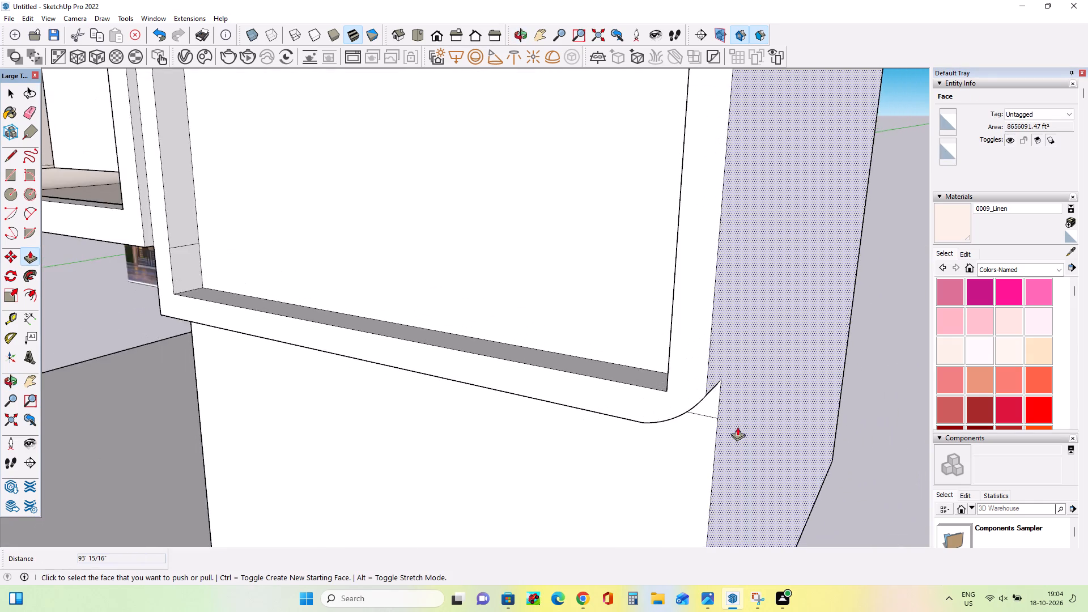
pyautogui.scroll(-9, 737, 427)
pyautogui.moveTo(641, 457); pyautogui.dragTo(863, 445, button='middle')
pyautogui.scroll(-3, 855, 436)
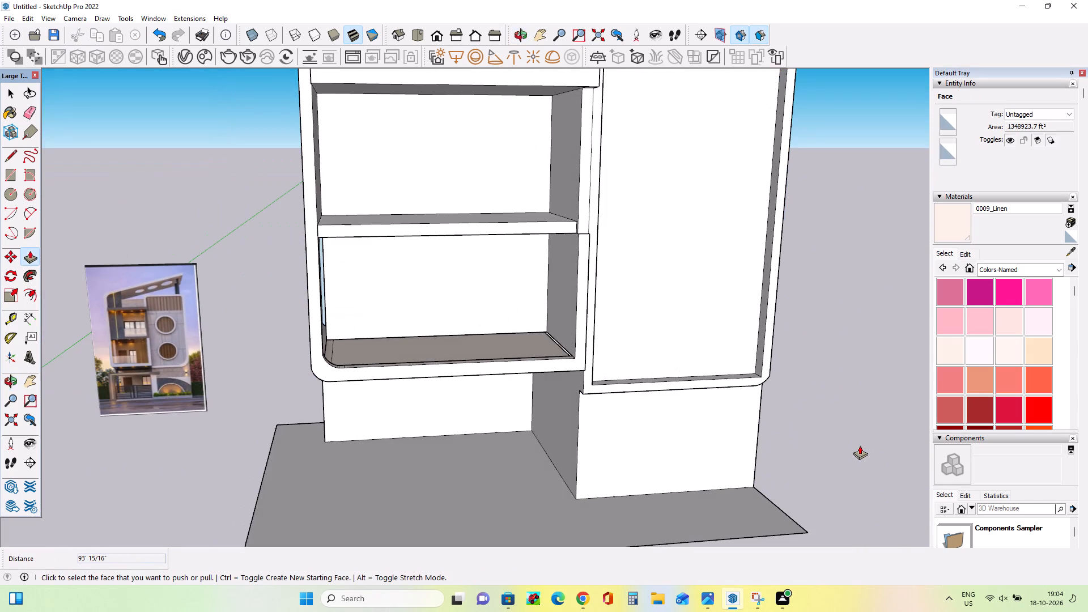
pyautogui.scroll(12, 158, 375)
pyautogui.scroll(-3, 158, 372)
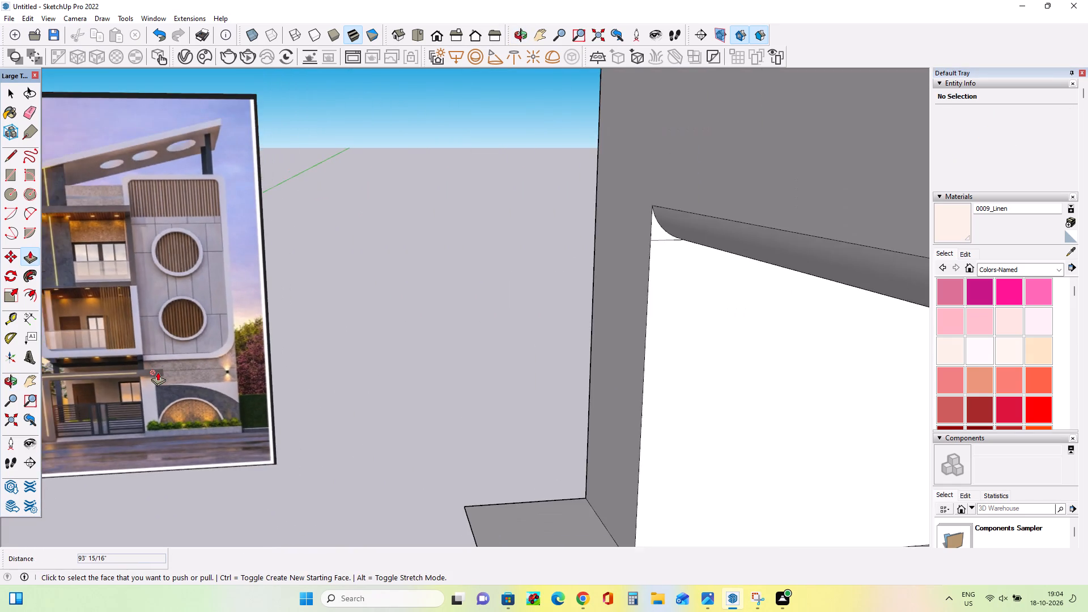
pyautogui.scroll(-13, 158, 372)
pyautogui.scroll(6, 579, 360)
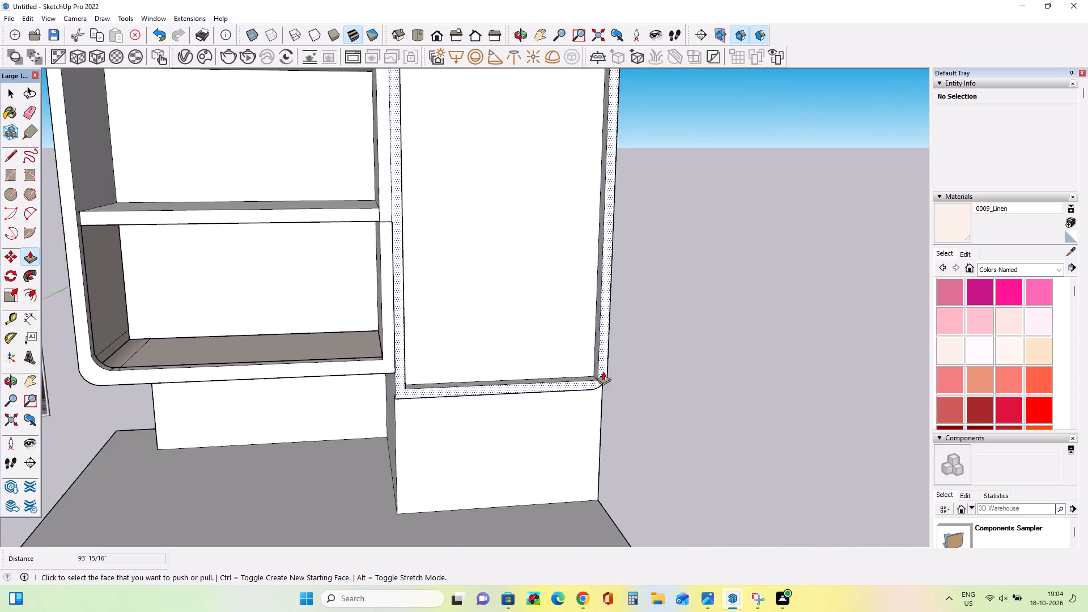
pyautogui.scroll(3, 603, 371)
pyautogui.scroll(1, 674, 390)
pyautogui.moveTo(673, 390); pyautogui.dragTo(581, 405, button='middle')
pyautogui.scroll(6, 561, 414)
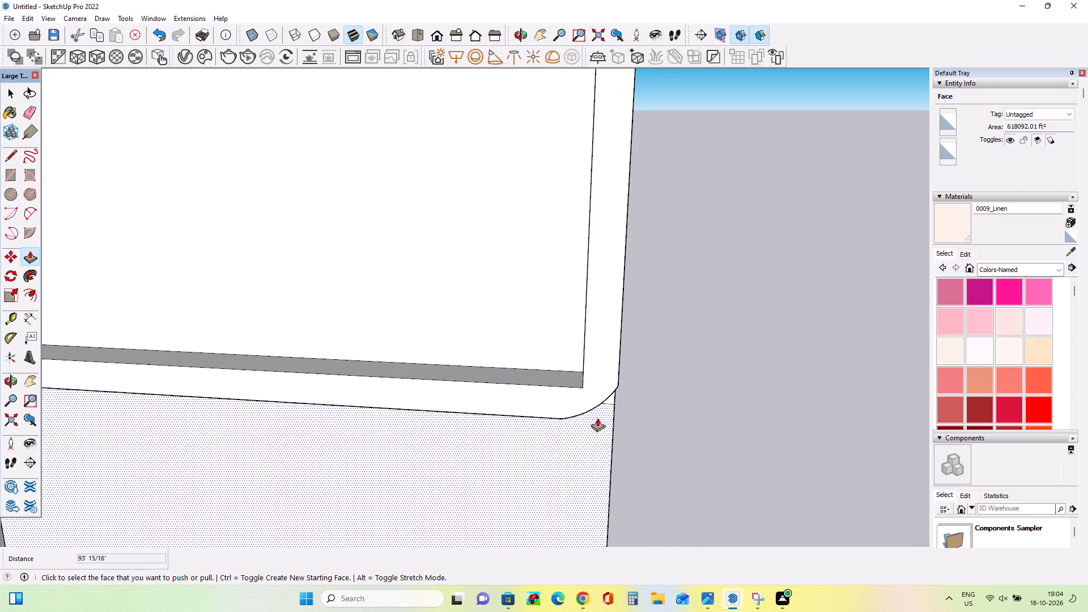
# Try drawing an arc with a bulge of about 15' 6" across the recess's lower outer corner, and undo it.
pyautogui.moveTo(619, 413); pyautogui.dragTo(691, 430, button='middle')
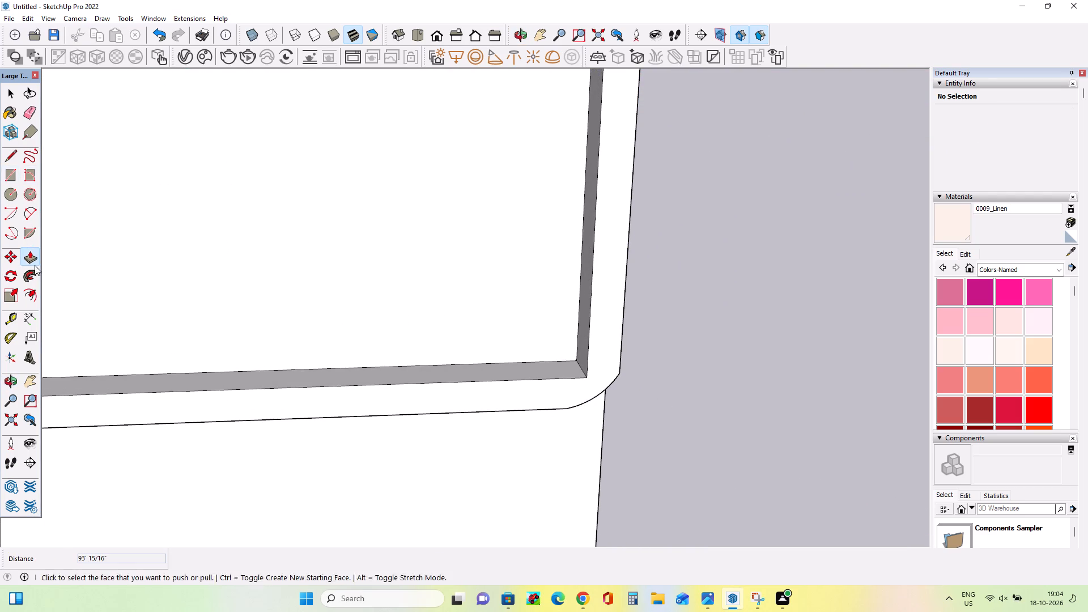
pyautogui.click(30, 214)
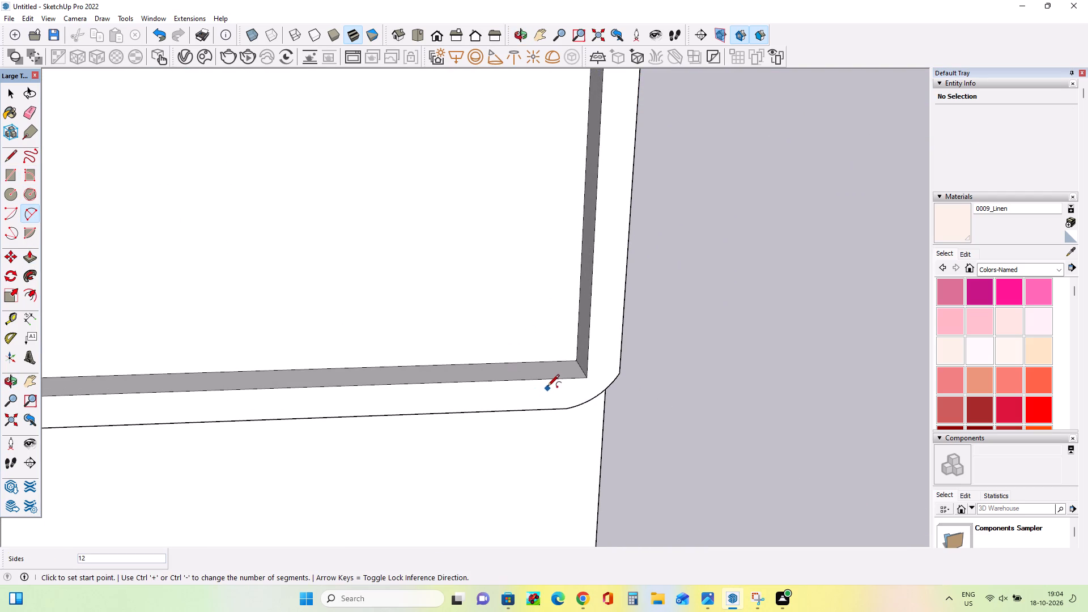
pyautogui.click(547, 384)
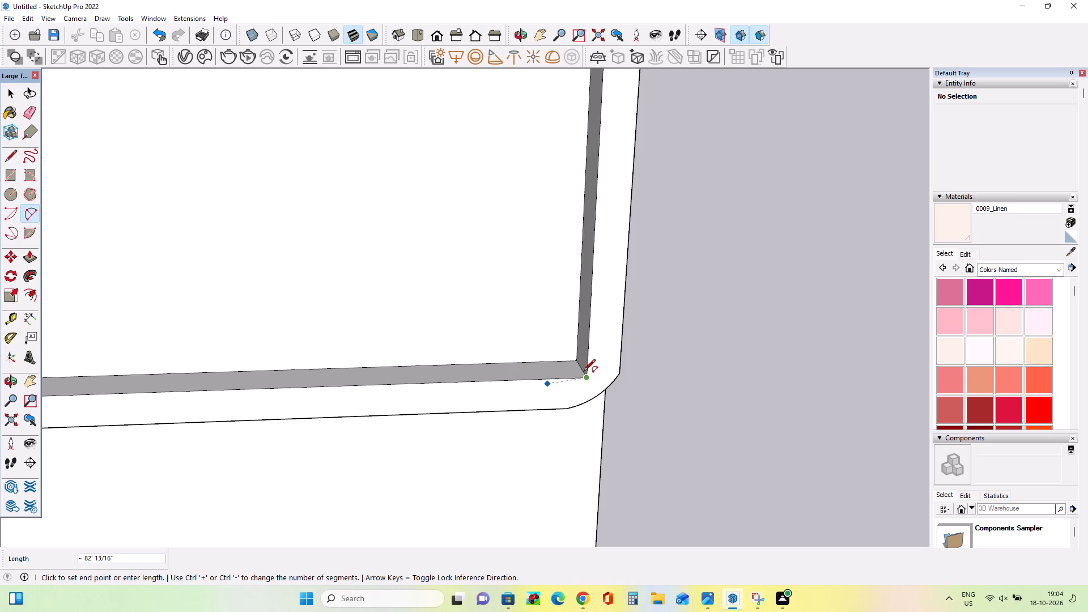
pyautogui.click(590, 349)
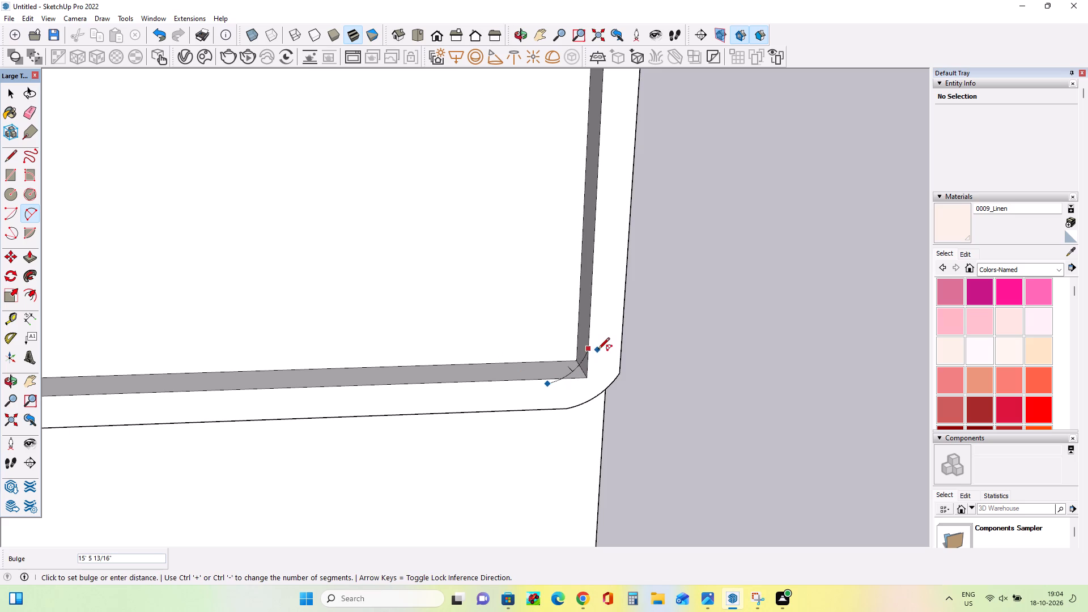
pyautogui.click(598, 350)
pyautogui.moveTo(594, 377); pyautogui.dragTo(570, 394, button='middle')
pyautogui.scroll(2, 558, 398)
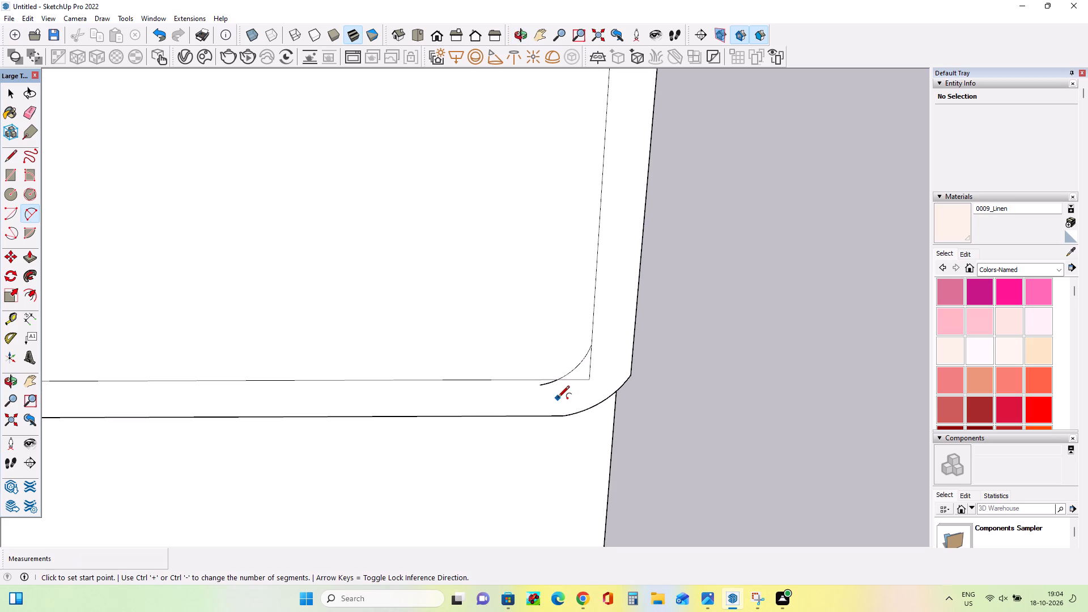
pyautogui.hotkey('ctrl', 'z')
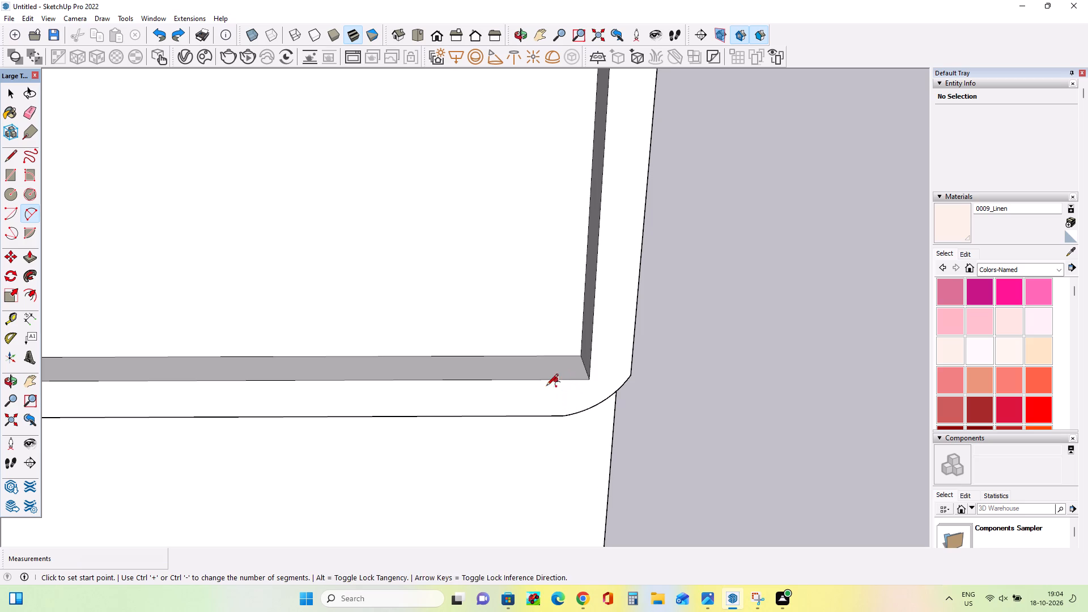
# Draw an arc with a chord of about 96' across the recess's lower outer corner, joining its bottom and side edges.
pyautogui.click(548, 380)
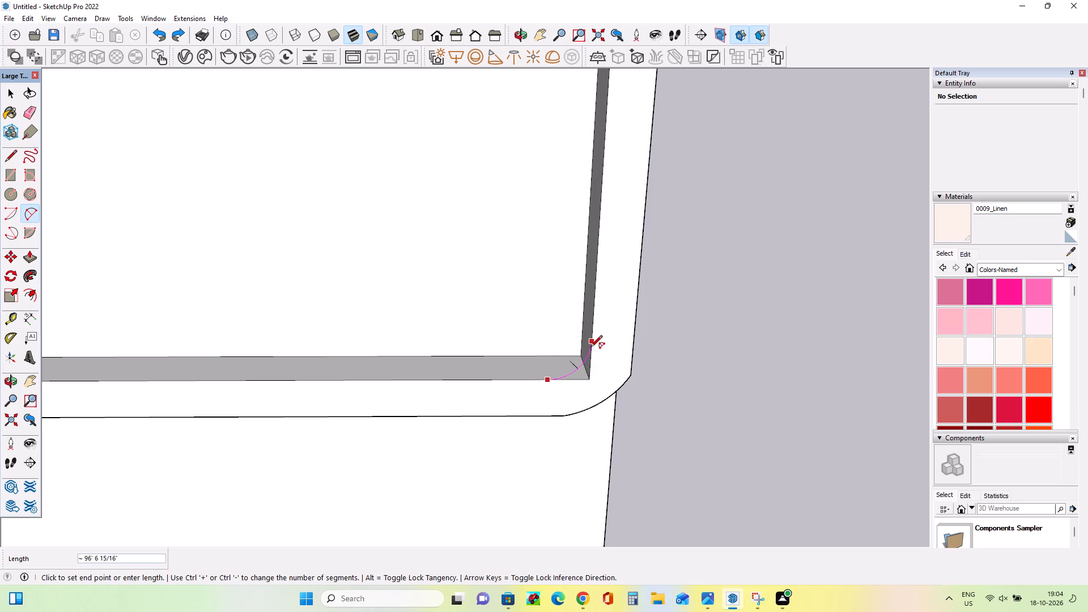
pyautogui.click(590, 348)
pyautogui.click(588, 359)
# Erase the recess's two straight corner edges left outside the new arc.
pyautogui.scroll(1, 595, 381)
pyautogui.moveTo(595, 381); pyautogui.dragTo(579, 385, button='middle')
pyautogui.click(23, 117)
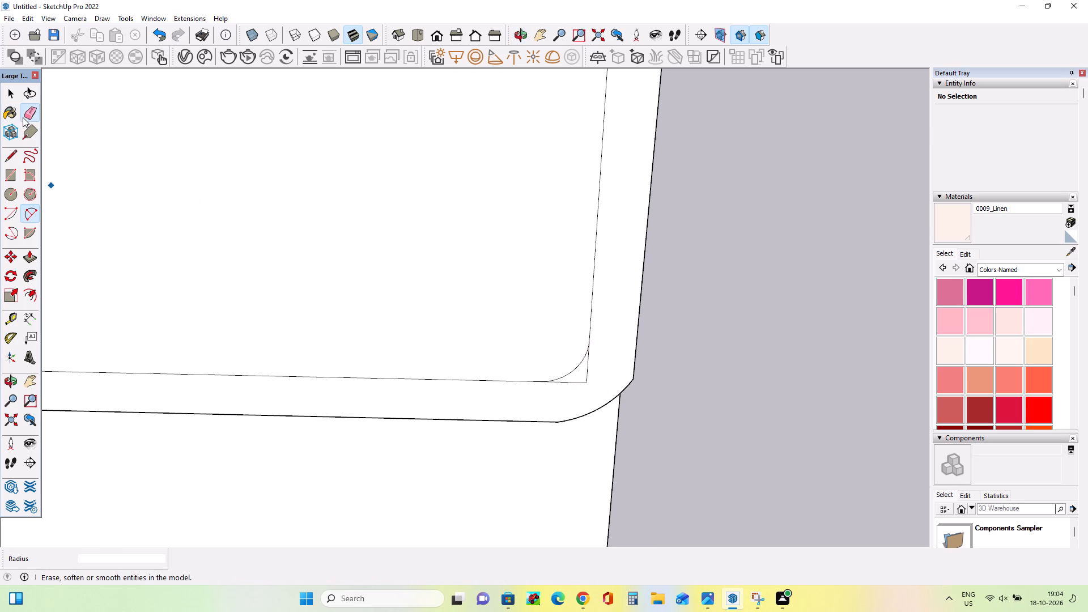
pyautogui.moveTo(585, 371); pyautogui.dragTo(594, 373)
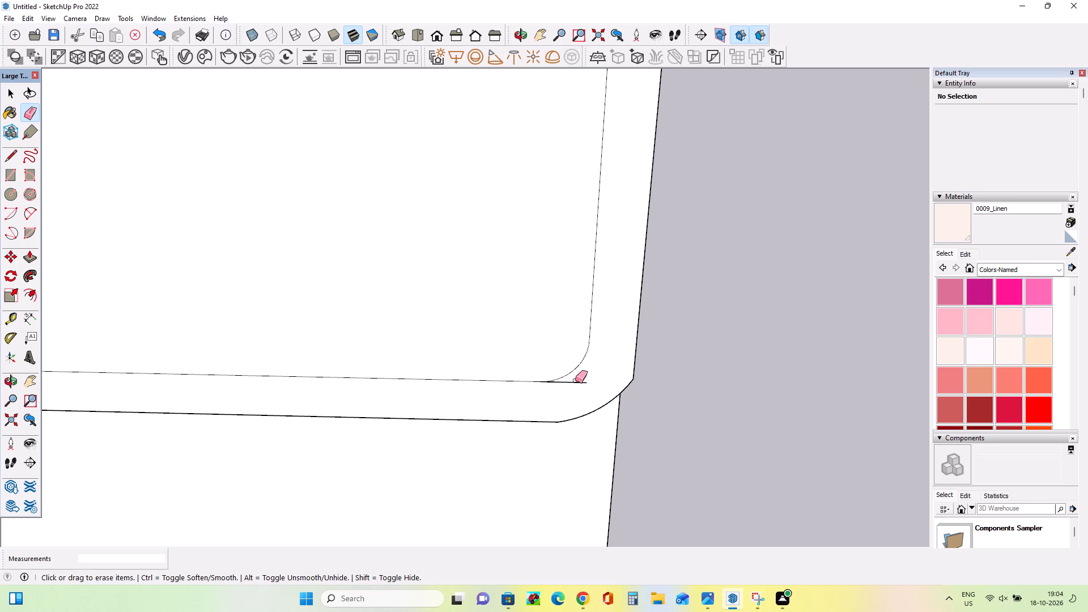
pyautogui.moveTo(575, 380); pyautogui.dragTo(579, 386)
# Delete the face covering the tall block's recess inside the raised border.
pyautogui.click(13, 91)
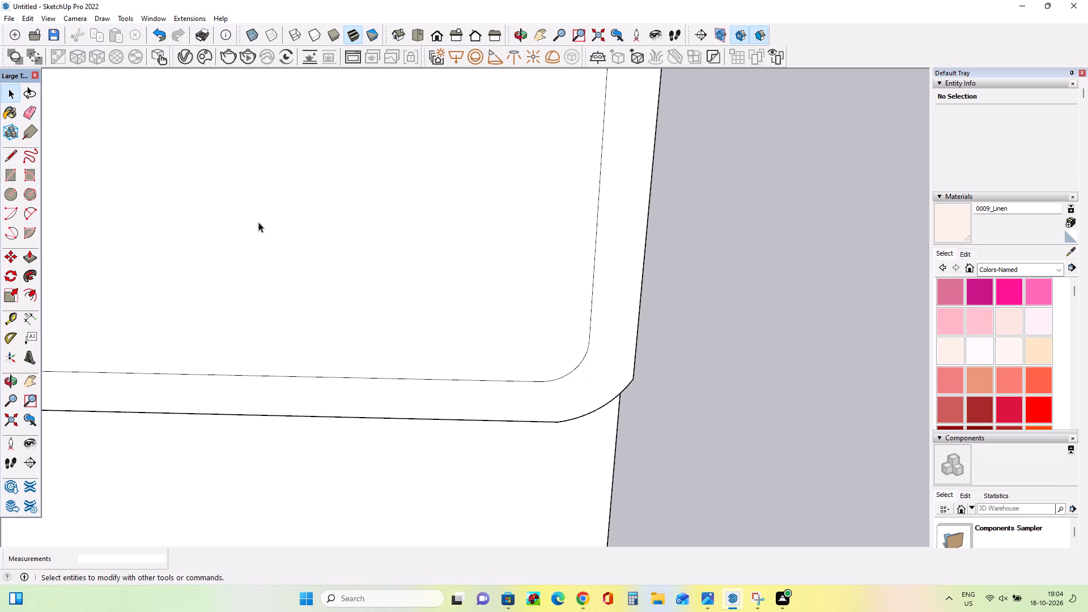
pyautogui.click(287, 260)
pyautogui.press('Delete')
# Examine the recess's rounded lower corner and the bottom strip between the border and the back face from several angles.
pyautogui.moveTo(392, 372); pyautogui.dragTo(538, 369, button='middle')
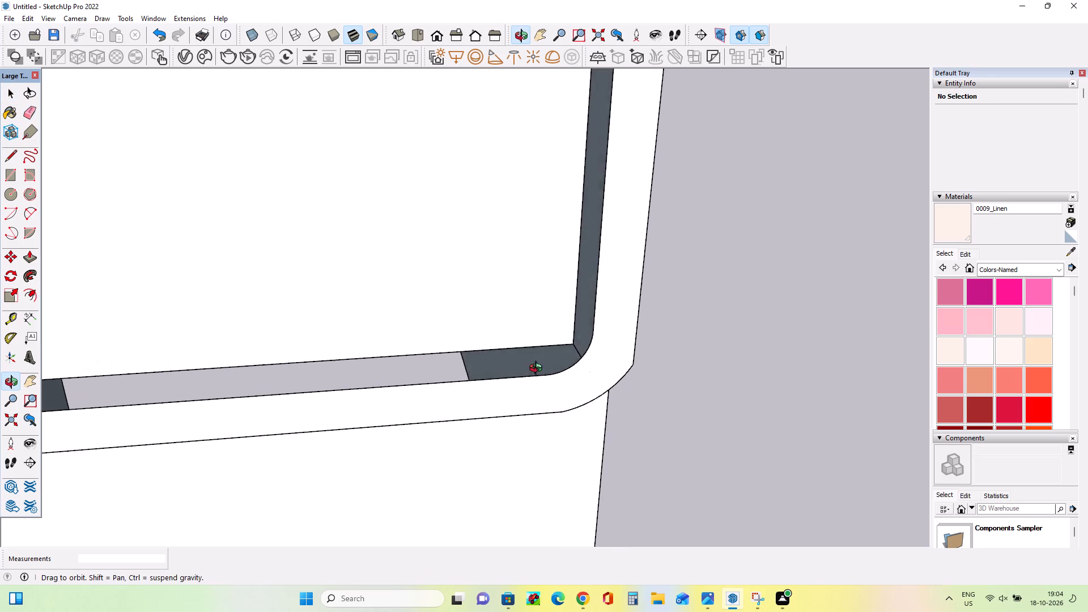
pyautogui.moveTo(538, 369); pyautogui.dragTo(551, 367, button='middle')
pyautogui.scroll(-13, 551, 367)
pyautogui.moveTo(551, 381); pyautogui.dragTo(341, 513, button='middle')
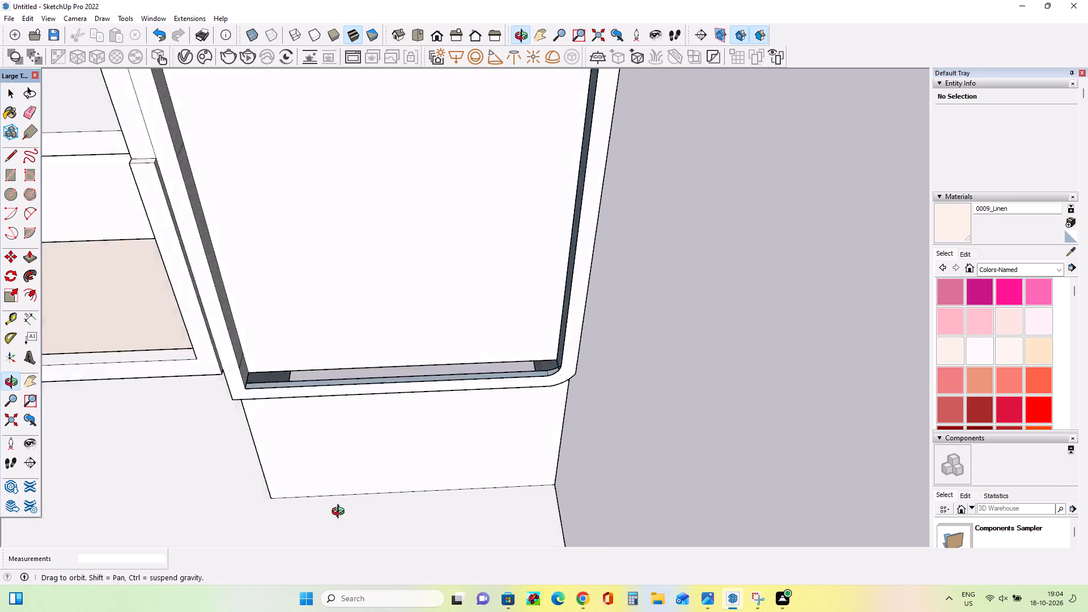
pyautogui.moveTo(341, 513); pyautogui.dragTo(705, 385, button='middle')
pyautogui.scroll(4, 479, 351)
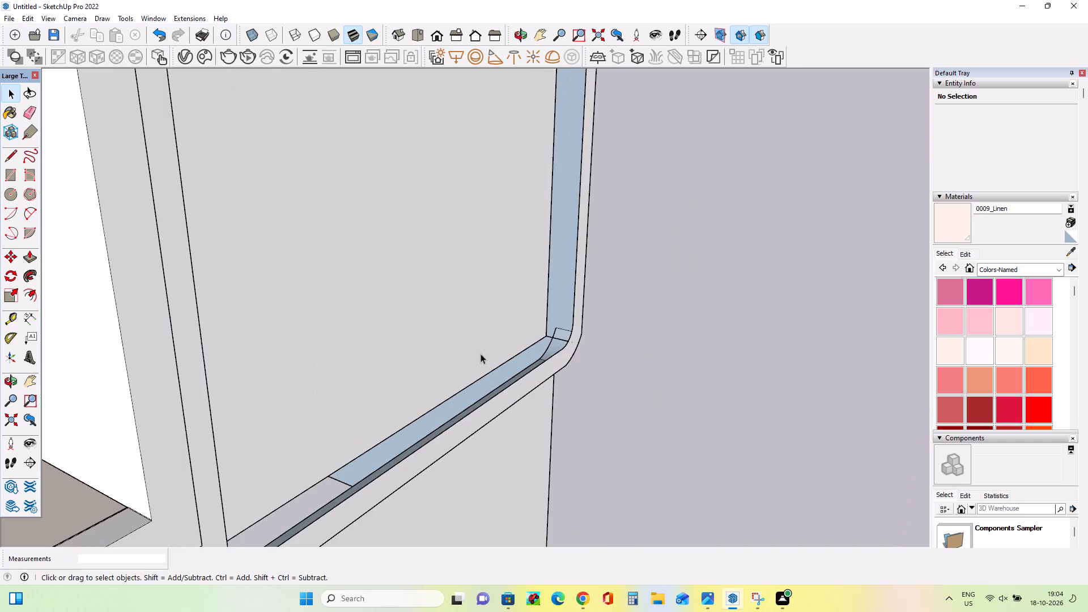
pyautogui.moveTo(483, 373); pyautogui.dragTo(288, 381, button='middle')
pyautogui.moveTo(585, 393); pyautogui.dragTo(473, 419, button='middle')
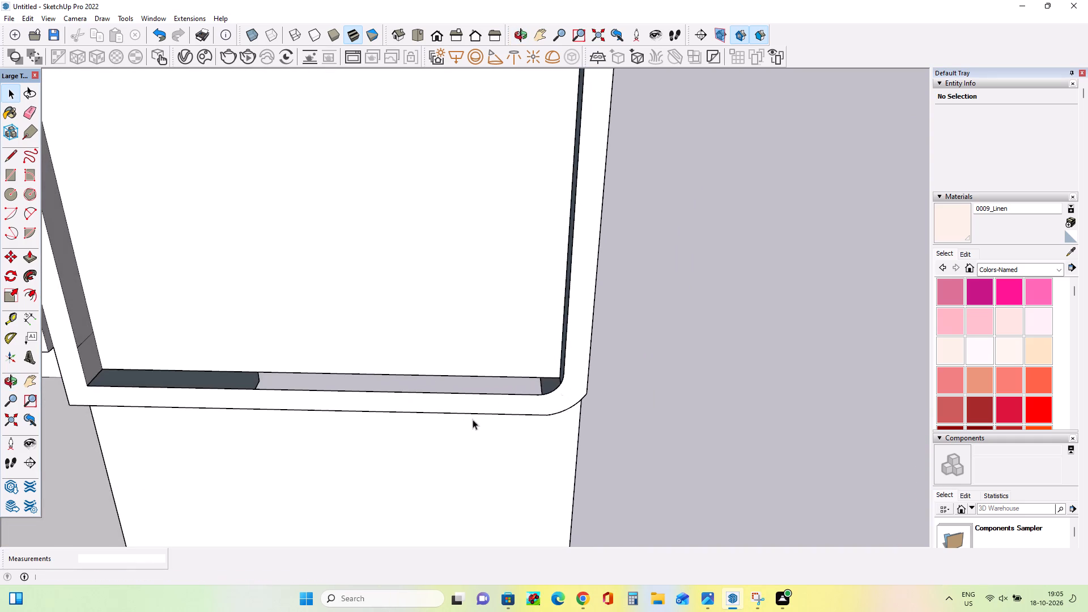
pyautogui.moveTo(361, 429); pyautogui.dragTo(364, 572, button='middle')
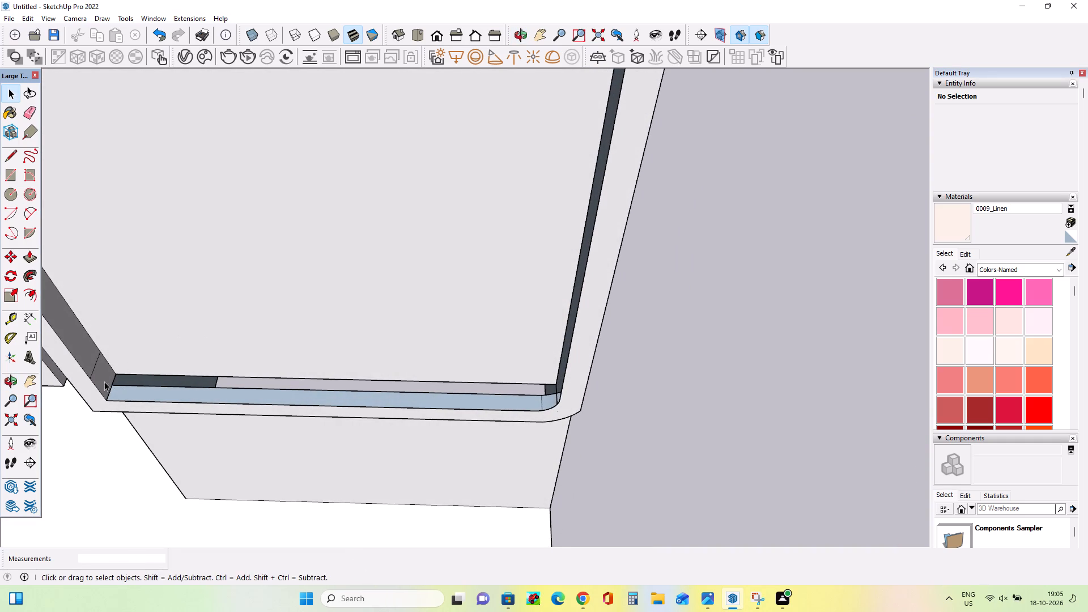
pyautogui.moveTo(125, 380); pyautogui.dragTo(168, 355, button='middle')
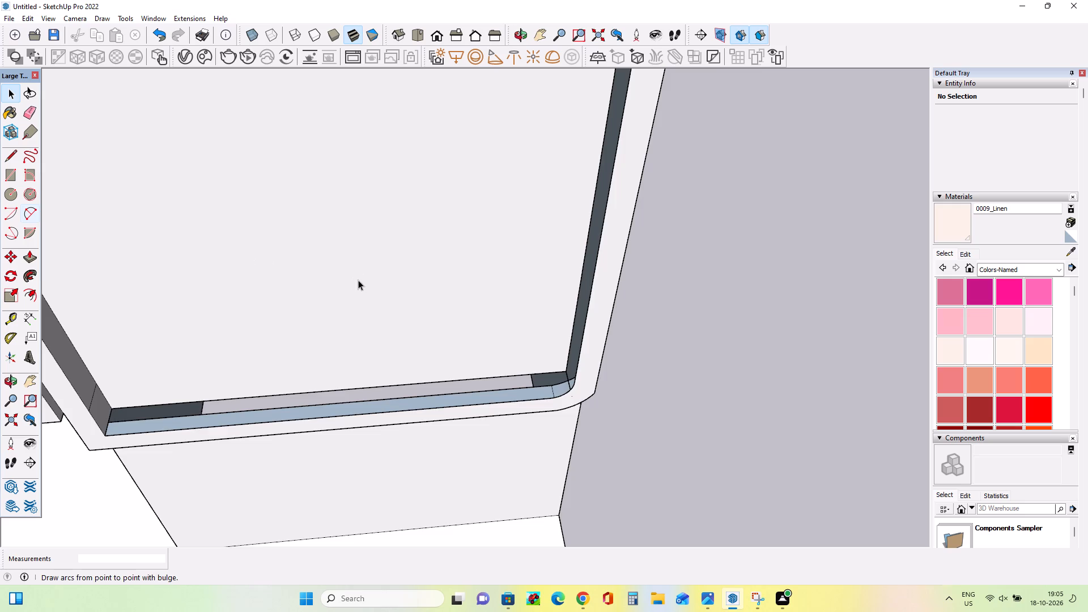
pyautogui.moveTo(358, 280); pyautogui.dragTo(358, 373, button='middle')
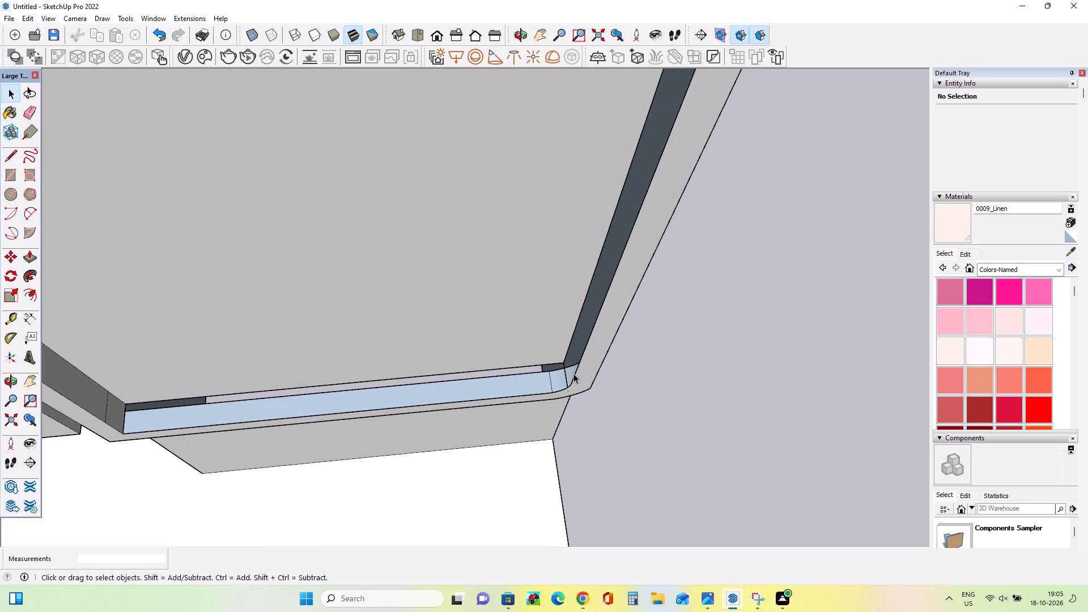
pyautogui.moveTo(573, 373); pyautogui.dragTo(573, 381, button='middle')
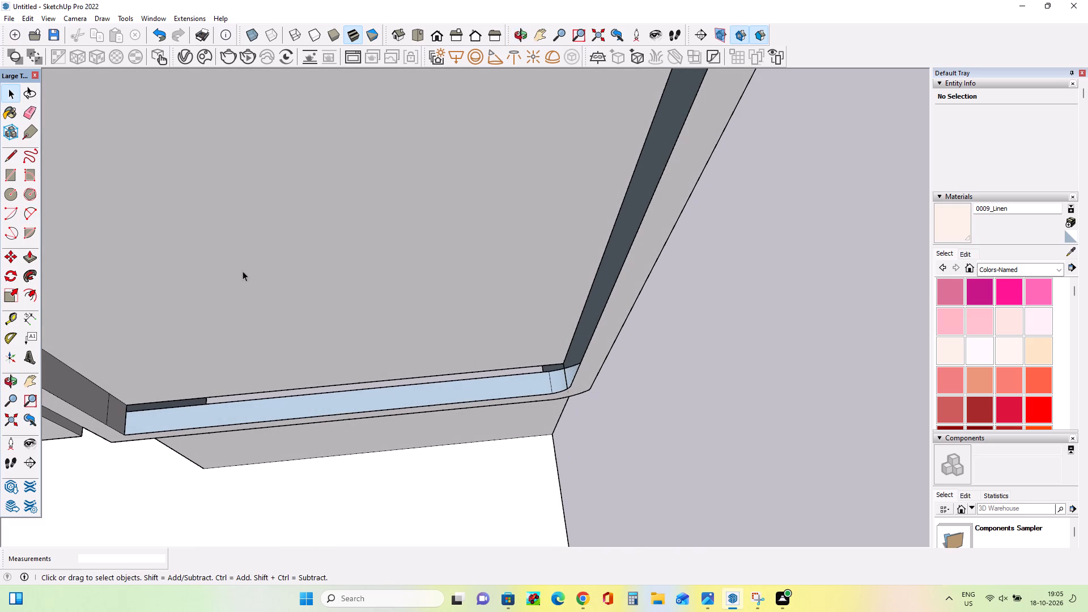
# Examine the tall block's raised border within the whole facade and against the reference image.
pyautogui.scroll(-11, 286, 280)
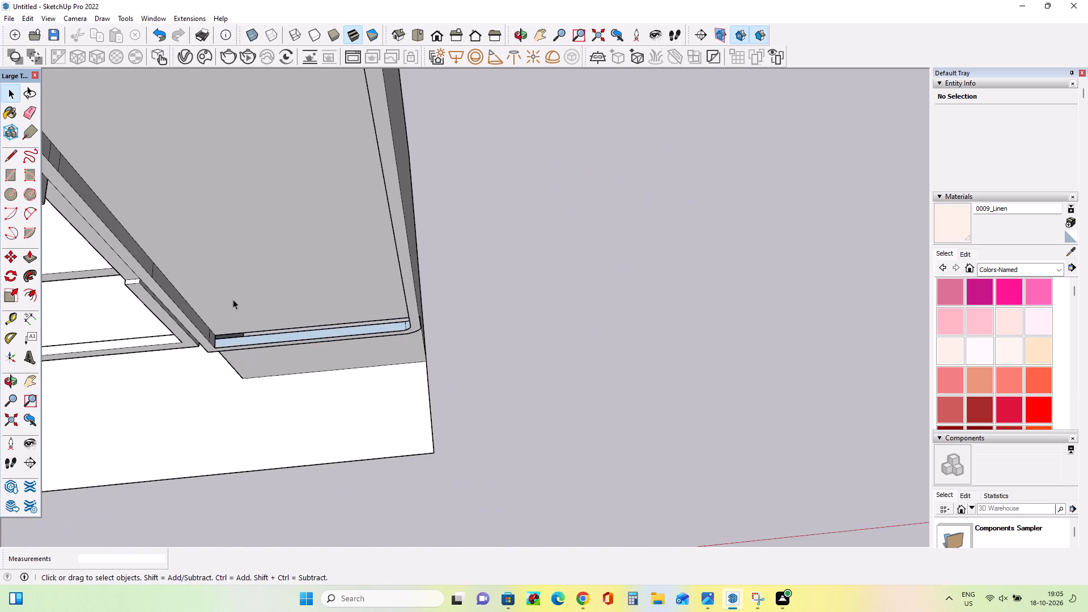
pyautogui.moveTo(233, 299); pyautogui.dragTo(396, 186, button='middle')
pyautogui.scroll(-2, 416, 197)
pyautogui.moveTo(380, 377); pyautogui.dragTo(319, 175, button='middle')
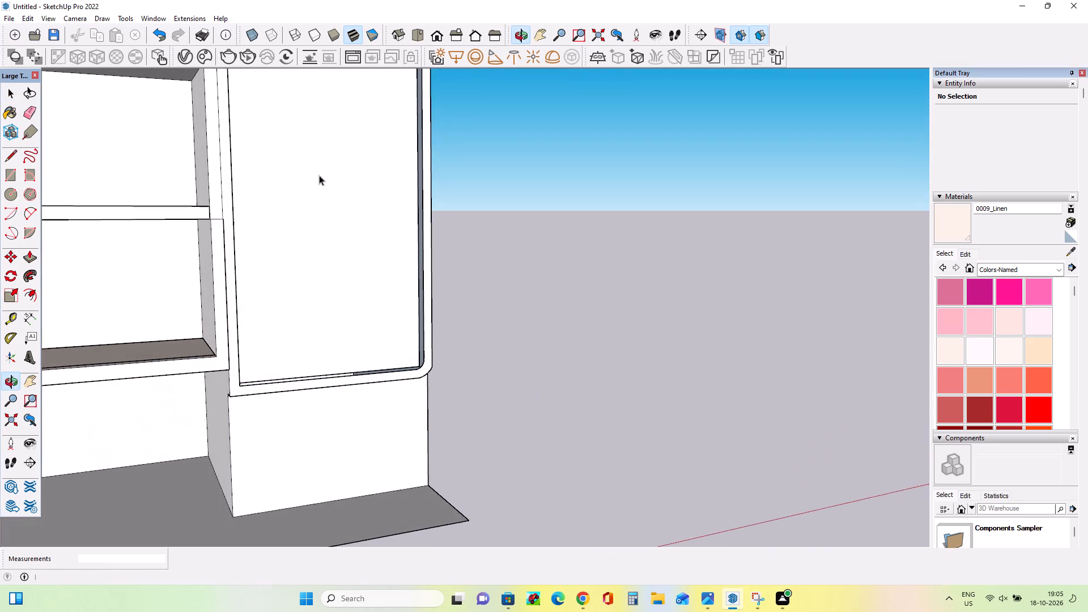
pyautogui.scroll(-8, 397, 258)
pyautogui.moveTo(418, 283); pyautogui.dragTo(329, 301, button='middle')
pyautogui.scroll(-1, 331, 298)
pyautogui.scroll(4, 394, 258)
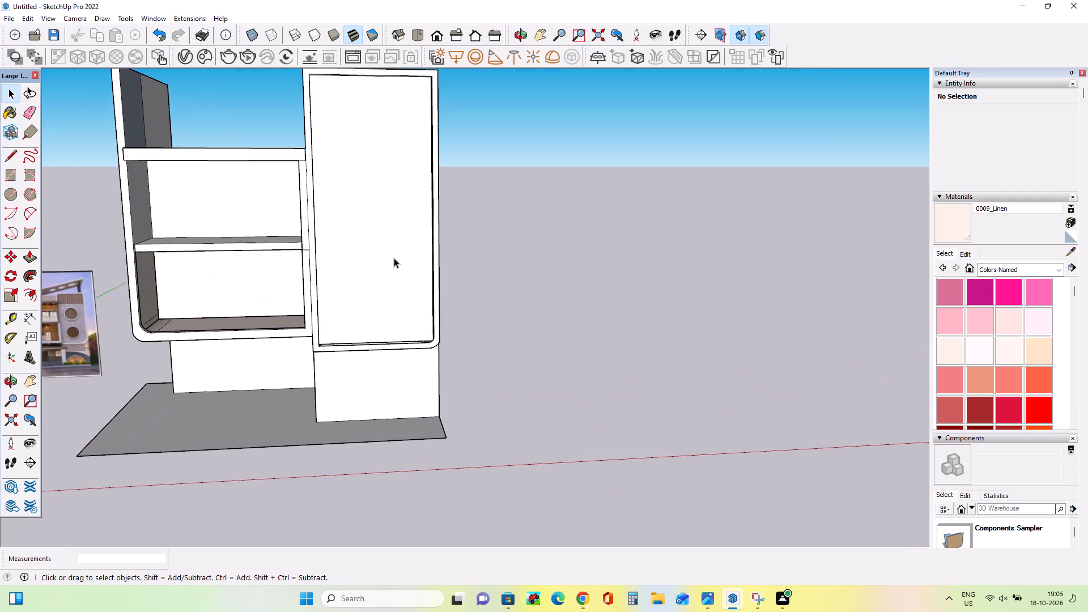
pyautogui.scroll(4, 394, 258)
pyautogui.moveTo(394, 258); pyautogui.dragTo(448, 375, button='middle')
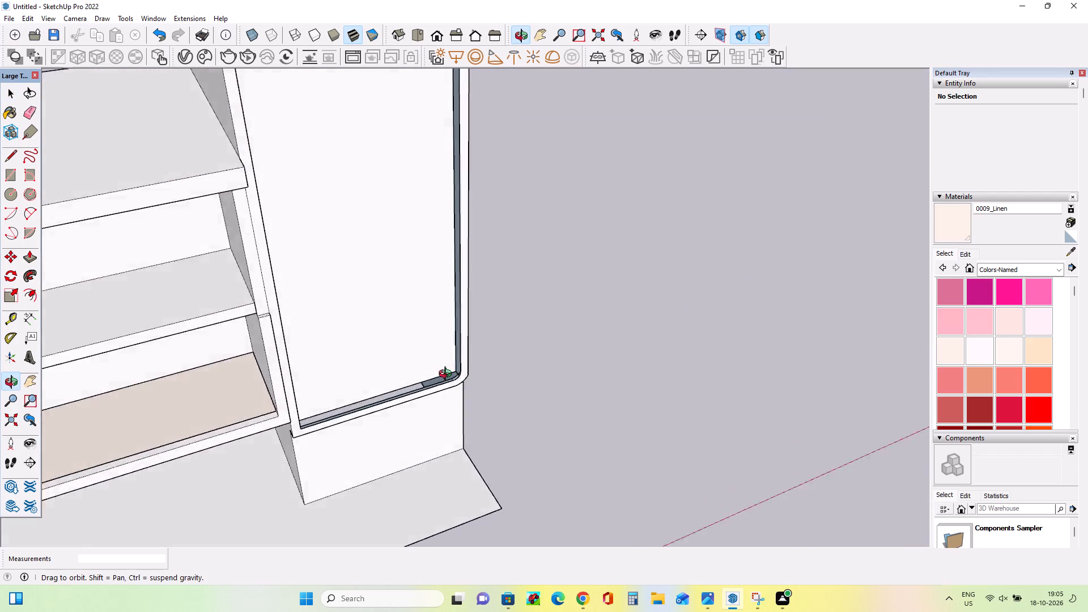
pyautogui.moveTo(448, 375); pyautogui.dragTo(389, 339, button='middle')
pyautogui.scroll(-8, 389, 339)
pyautogui.moveTo(396, 385); pyautogui.dragTo(406, 254, button='middle')
pyautogui.scroll(1, 401, 266)
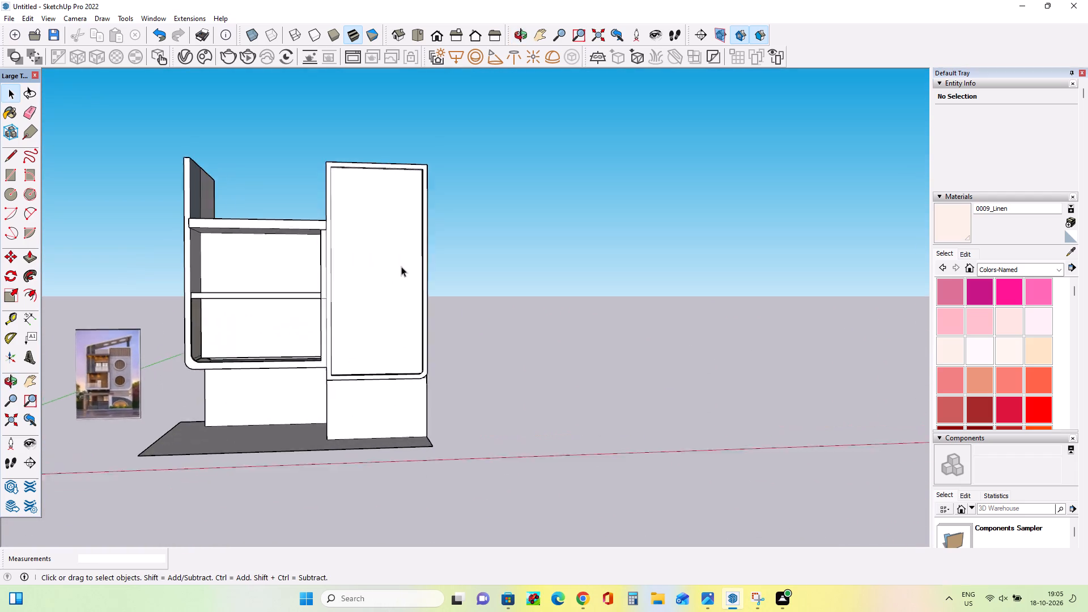
pyautogui.scroll(4, 401, 266)
pyautogui.scroll(-6, 401, 266)
pyautogui.scroll(3, 351, 338)
pyautogui.scroll(1, 406, 354)
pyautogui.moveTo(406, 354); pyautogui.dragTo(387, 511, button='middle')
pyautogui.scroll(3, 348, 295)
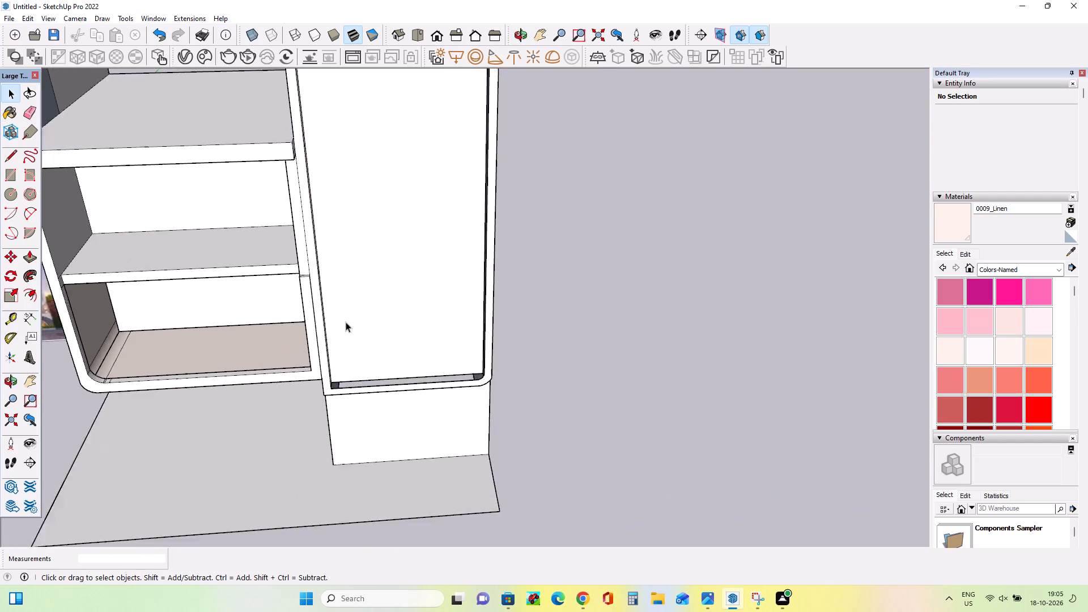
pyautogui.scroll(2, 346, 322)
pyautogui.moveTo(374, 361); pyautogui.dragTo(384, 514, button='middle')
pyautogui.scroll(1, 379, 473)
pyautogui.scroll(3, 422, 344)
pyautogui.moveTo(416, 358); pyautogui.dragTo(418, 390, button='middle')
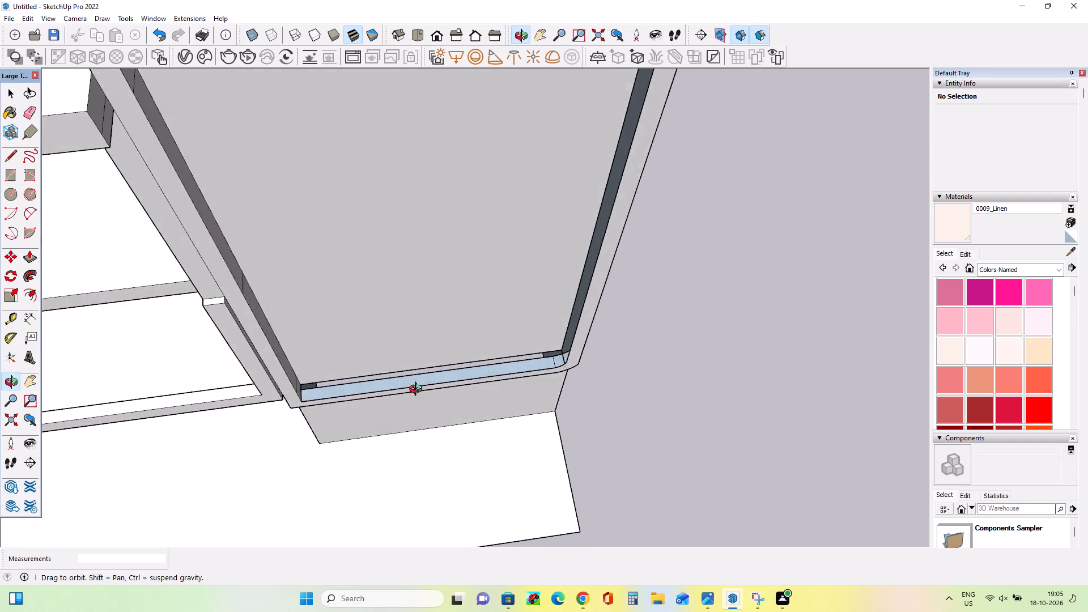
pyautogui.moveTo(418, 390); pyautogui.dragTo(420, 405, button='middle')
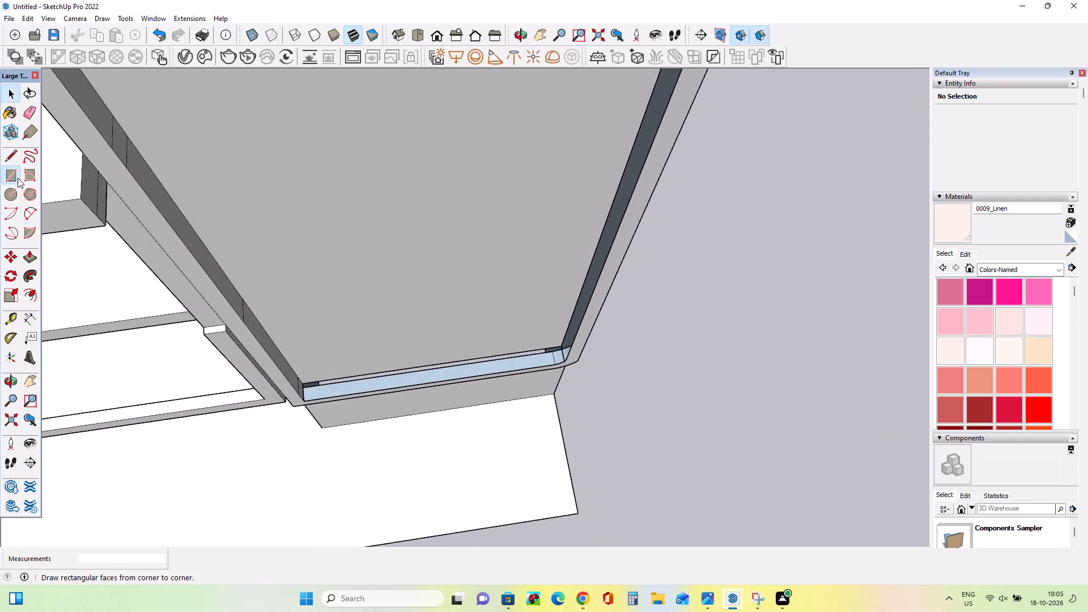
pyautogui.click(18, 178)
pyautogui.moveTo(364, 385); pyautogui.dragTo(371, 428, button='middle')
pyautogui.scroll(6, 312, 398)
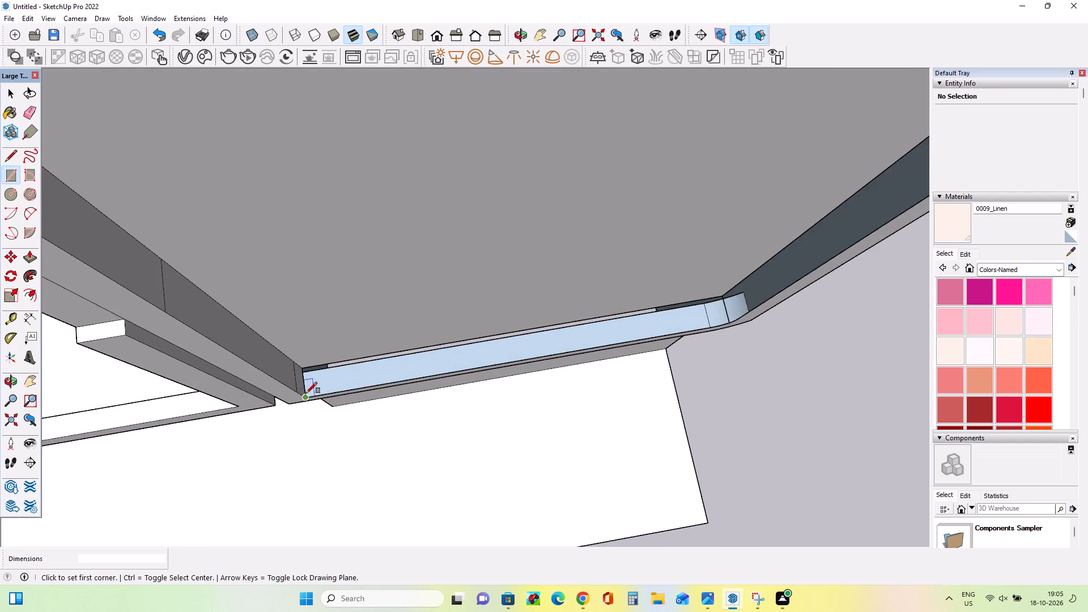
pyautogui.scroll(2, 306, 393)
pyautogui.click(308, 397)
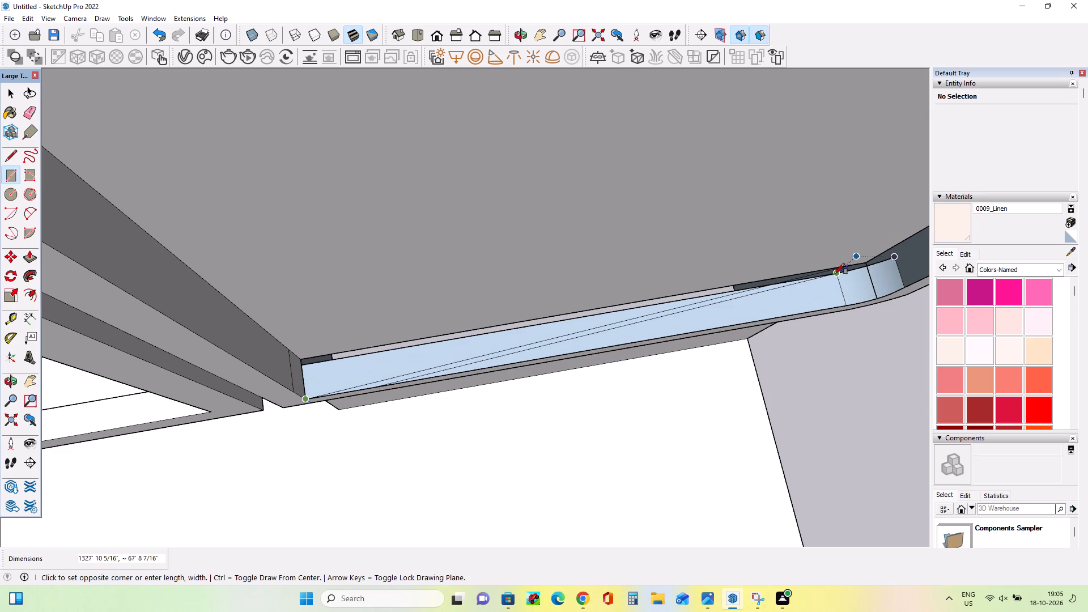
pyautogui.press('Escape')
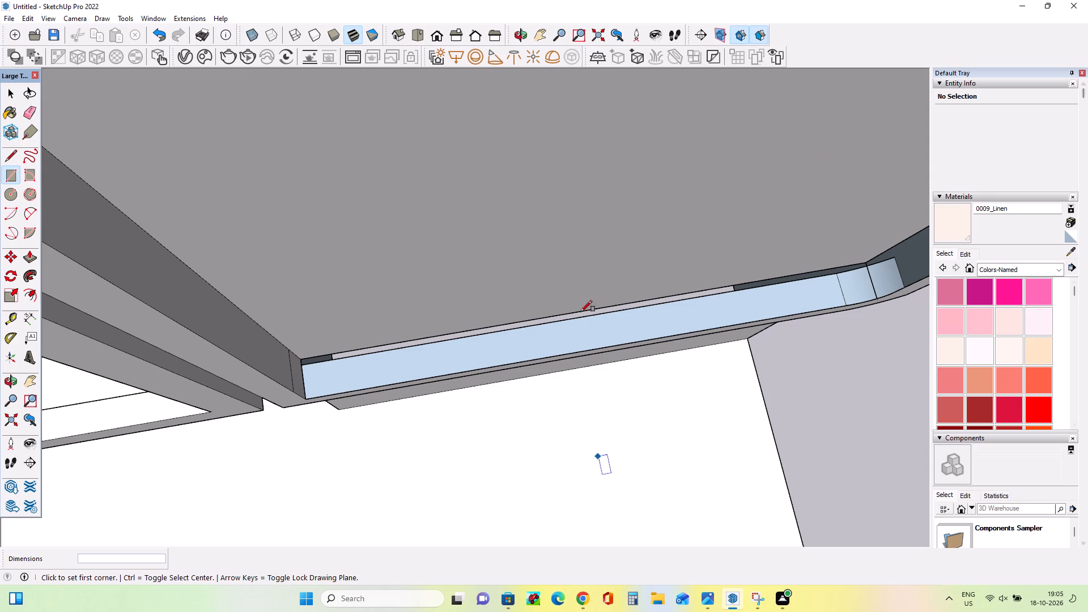
# Examine the whole facade and the open gap along the bottom of the tall block's recess from several angles.
pyautogui.scroll(-3, 556, 439)
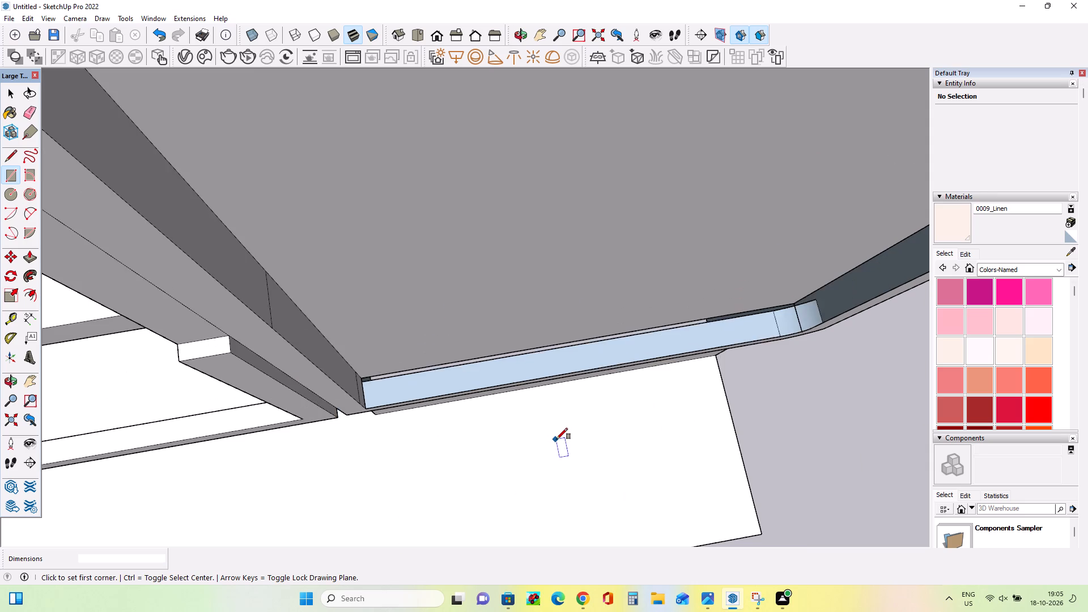
pyautogui.scroll(-6, 556, 439)
pyautogui.moveTo(600, 454); pyautogui.dragTo(553, 342, button='middle')
pyautogui.moveTo(587, 453); pyautogui.dragTo(567, 341, button='middle')
pyautogui.scroll(-5, 566, 343)
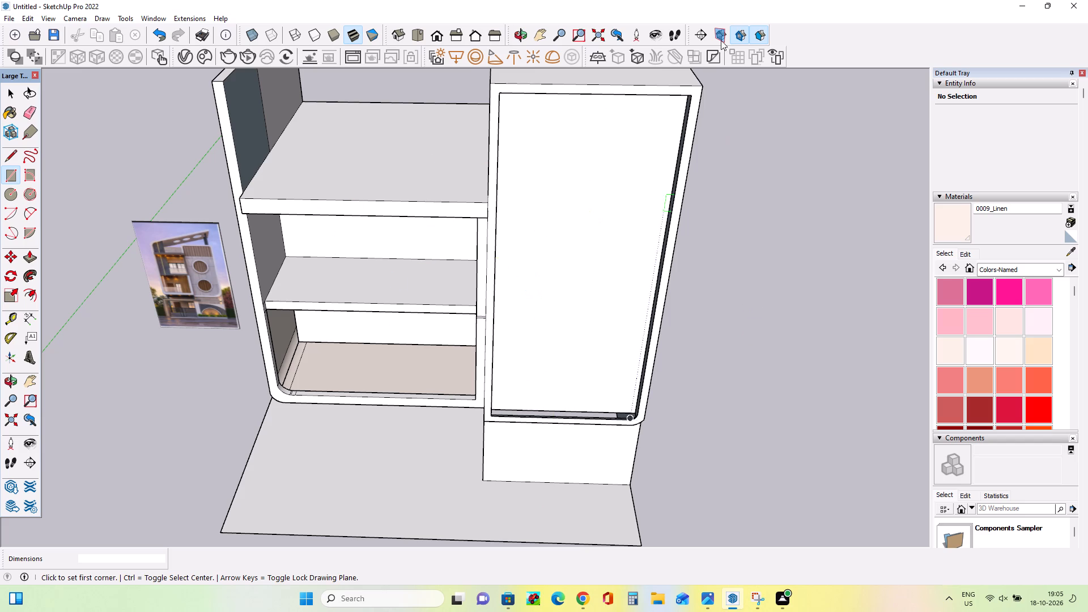
pyautogui.scroll(7, 601, 444)
pyautogui.moveTo(603, 388); pyautogui.dragTo(617, 495, button='middle')
pyautogui.scroll(2, 452, 418)
pyautogui.scroll(-1, 452, 418)
pyautogui.scroll(5, 452, 418)
pyautogui.scroll(-7, 417, 445)
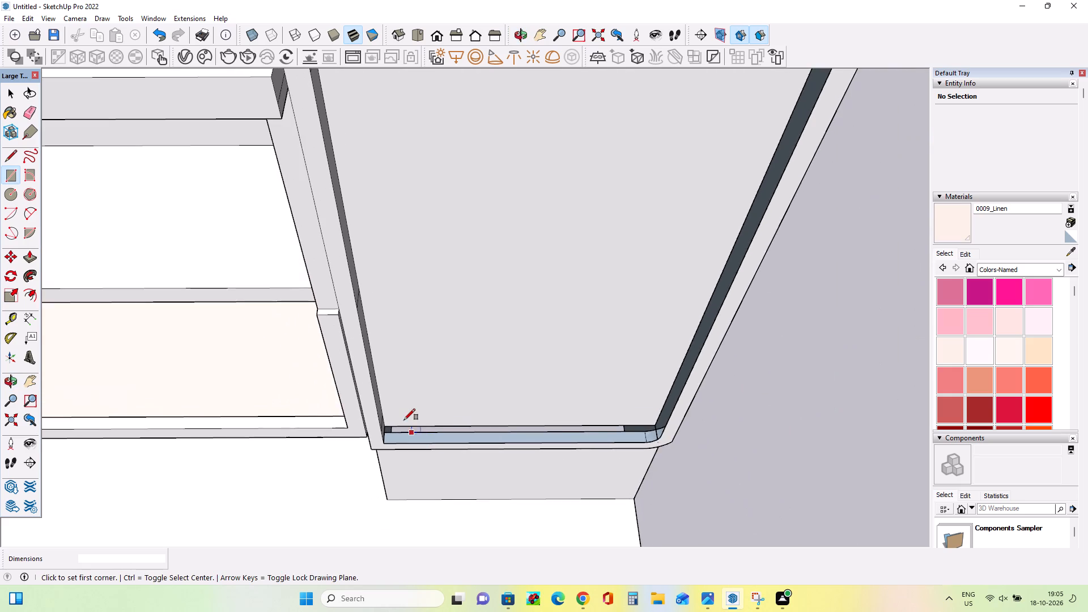
pyautogui.scroll(5, 402, 418)
pyautogui.moveTo(402, 419); pyautogui.dragTo(401, 479, button='middle')
pyautogui.moveTo(381, 435); pyautogui.dragTo(384, 440, button='middle')
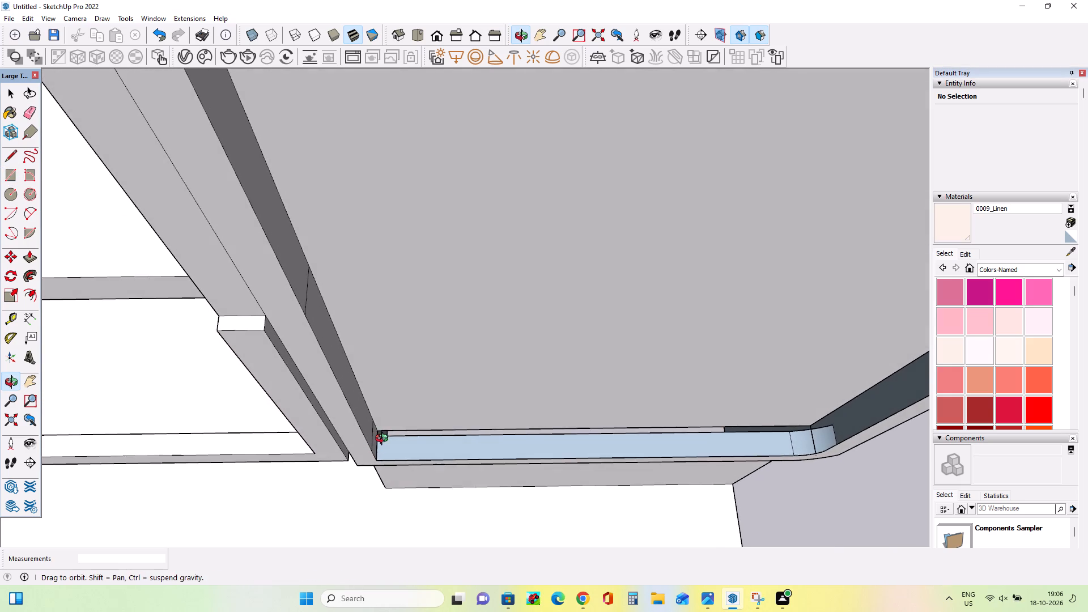
pyautogui.moveTo(384, 440); pyautogui.dragTo(284, 386, button='middle')
pyautogui.scroll(-8, 284, 386)
pyautogui.moveTo(404, 427); pyautogui.dragTo(471, 449, button='middle')
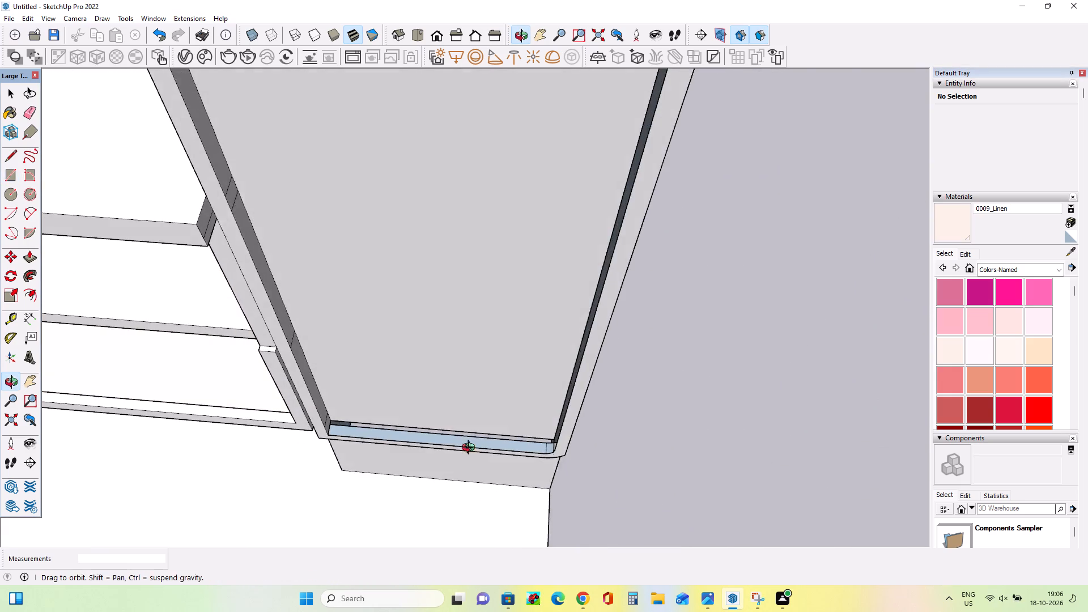
pyautogui.moveTo(471, 449); pyautogui.dragTo(470, 450, button='middle')
pyautogui.scroll(4, 444, 444)
pyautogui.moveTo(464, 449); pyautogui.dragTo(465, 456, button='middle')
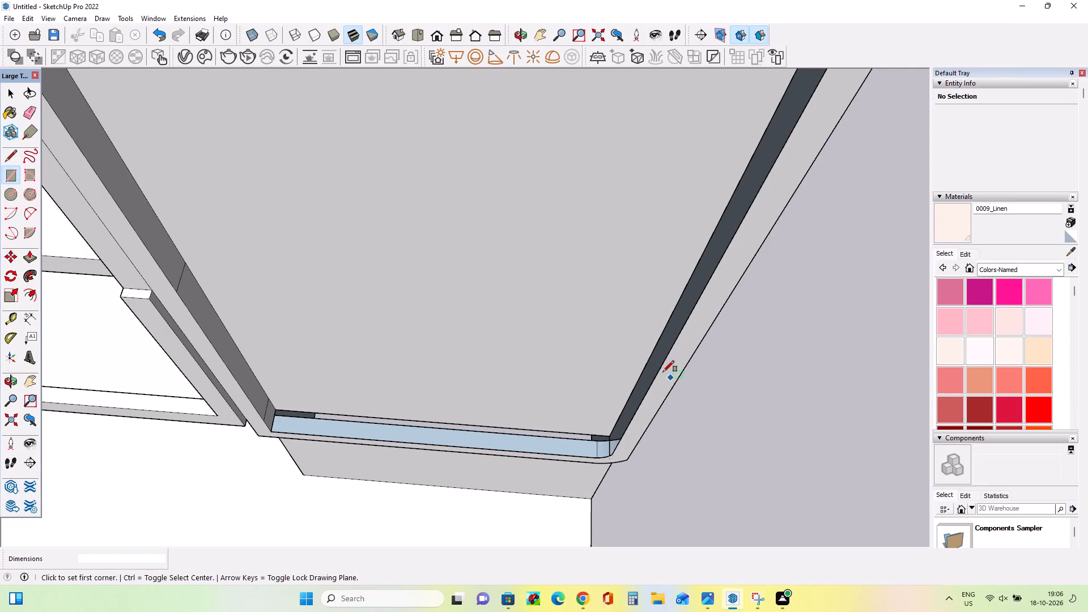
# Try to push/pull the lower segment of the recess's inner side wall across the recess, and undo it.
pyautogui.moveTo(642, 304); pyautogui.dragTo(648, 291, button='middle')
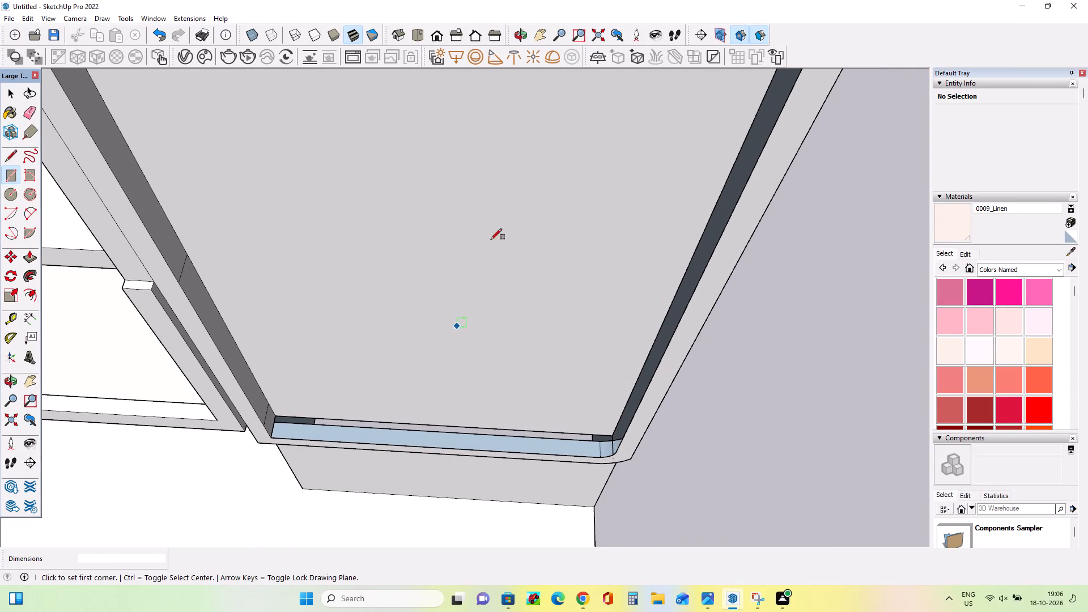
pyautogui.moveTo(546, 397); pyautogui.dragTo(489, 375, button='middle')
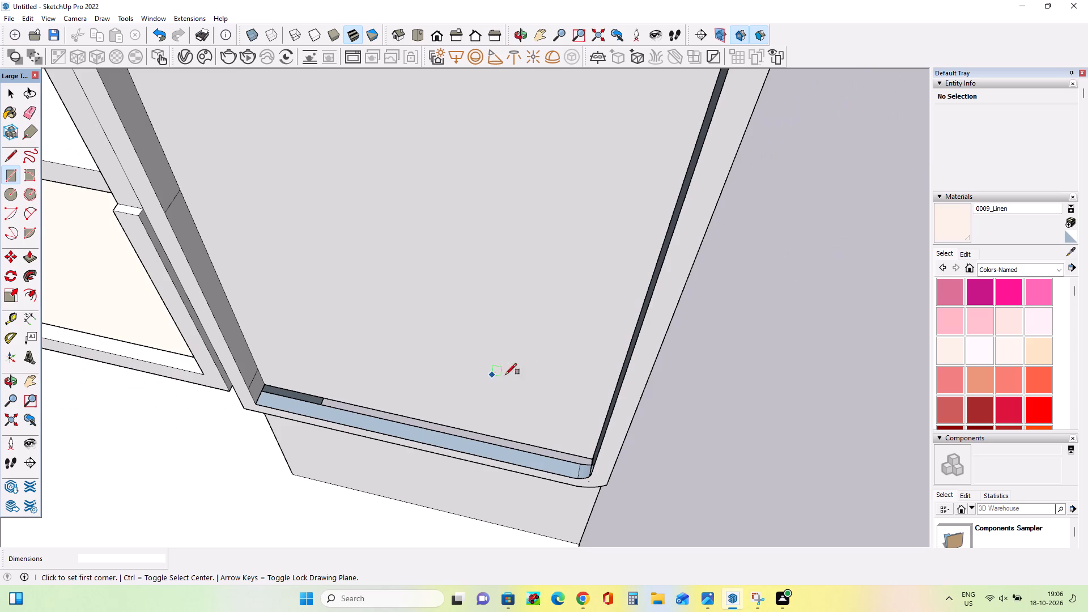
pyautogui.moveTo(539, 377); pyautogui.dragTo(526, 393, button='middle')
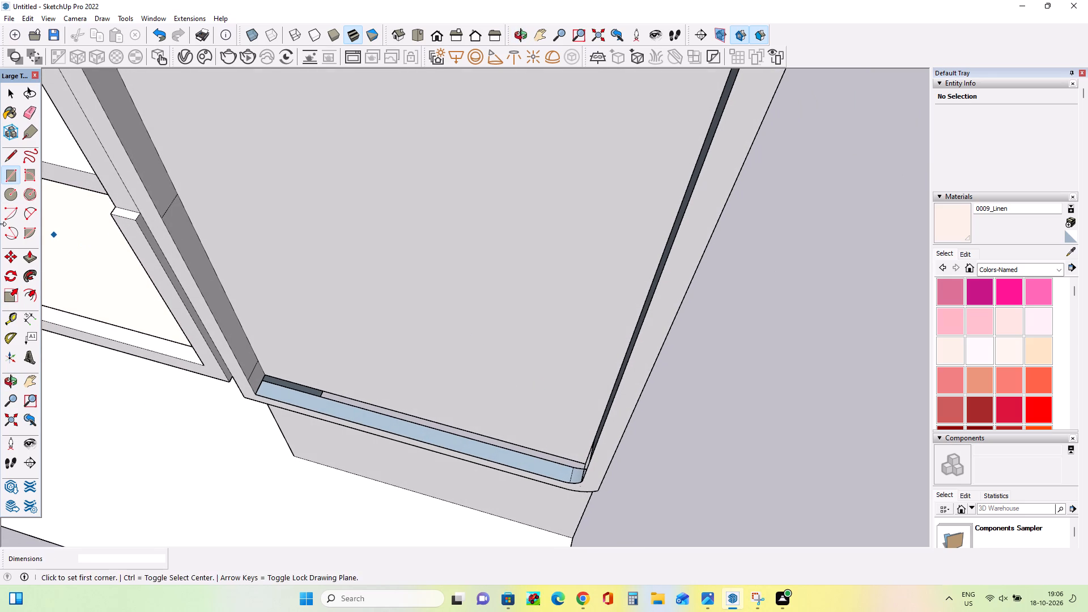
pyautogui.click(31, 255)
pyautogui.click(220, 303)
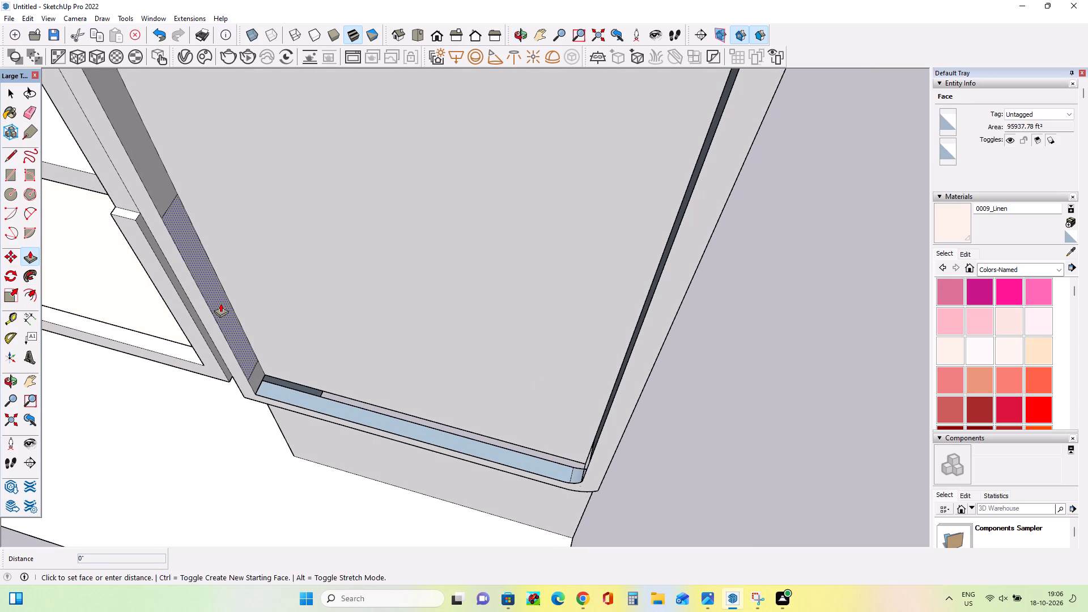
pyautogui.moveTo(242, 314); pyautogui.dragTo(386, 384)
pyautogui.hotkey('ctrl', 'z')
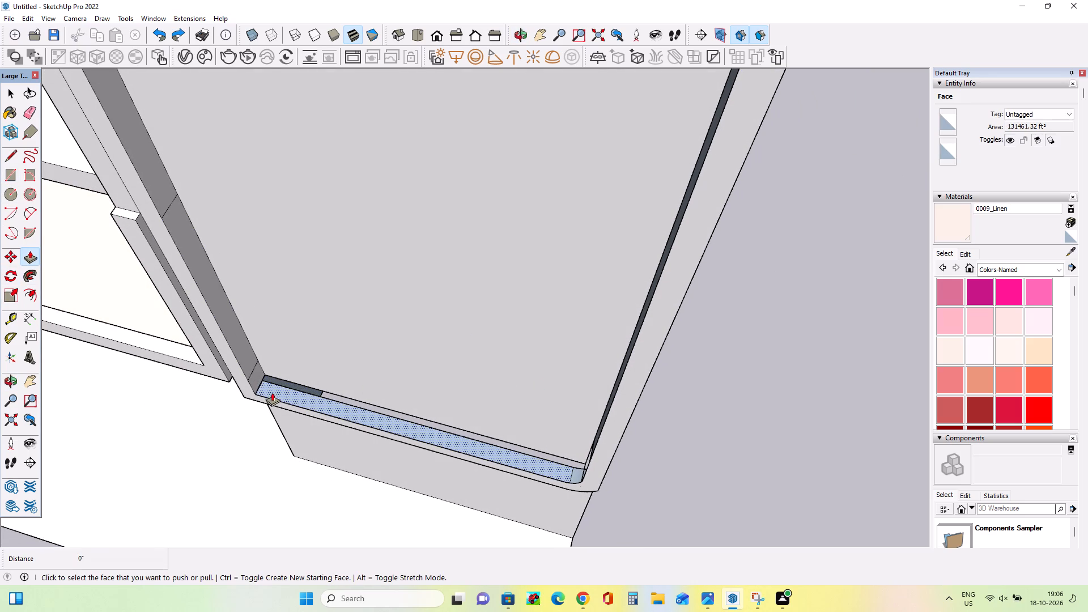
# Erase the dividing edges that split the recess's inner side wall, merging it into one continuous face.
pyautogui.click(25, 112)
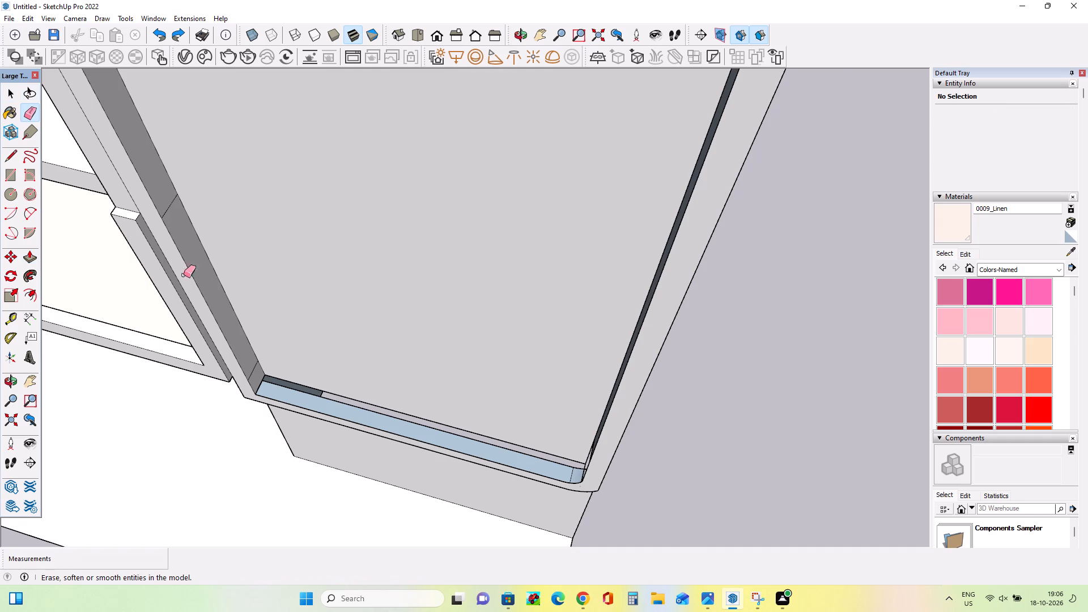
pyautogui.scroll(7, 184, 288)
pyautogui.click(292, 418)
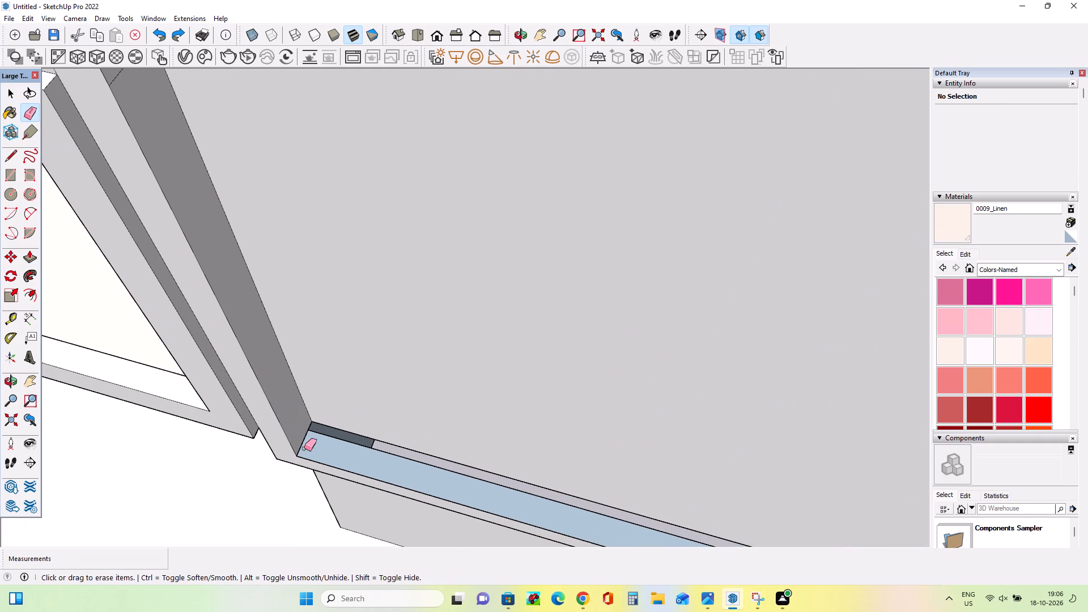
pyautogui.scroll(-3, 313, 433)
pyautogui.moveTo(201, 209); pyautogui.dragTo(214, 233)
pyautogui.scroll(-5, 244, 258)
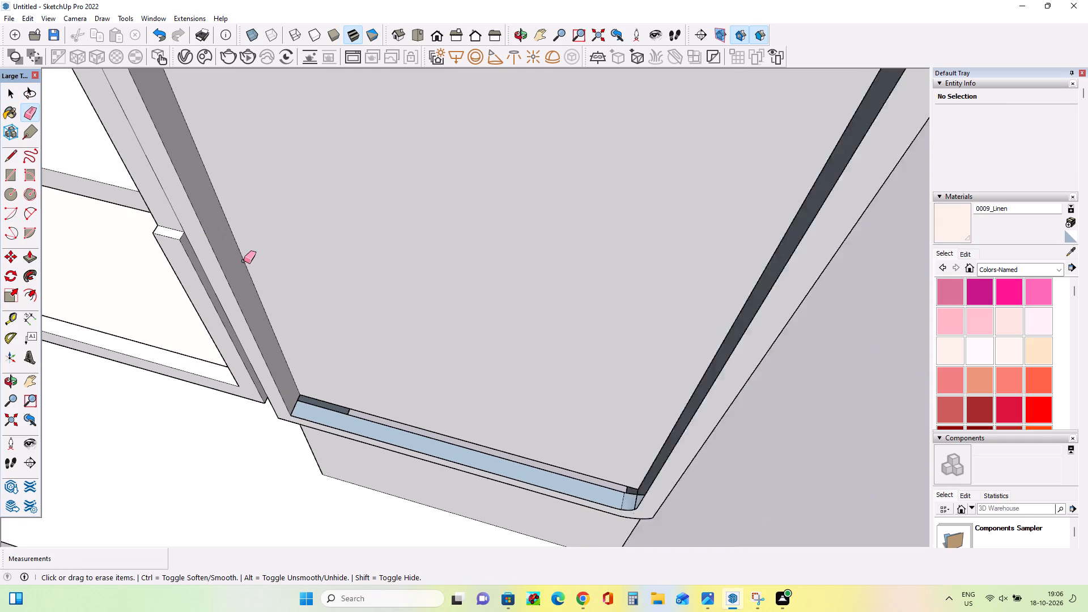
pyautogui.scroll(-6, 244, 261)
pyautogui.moveTo(168, 91); pyautogui.dragTo(179, 122)
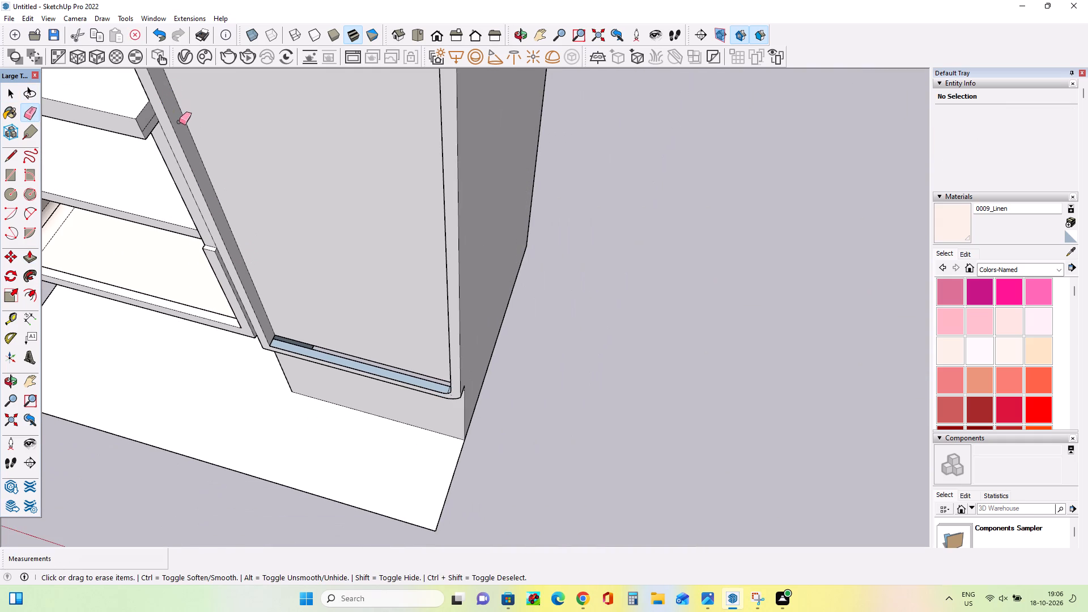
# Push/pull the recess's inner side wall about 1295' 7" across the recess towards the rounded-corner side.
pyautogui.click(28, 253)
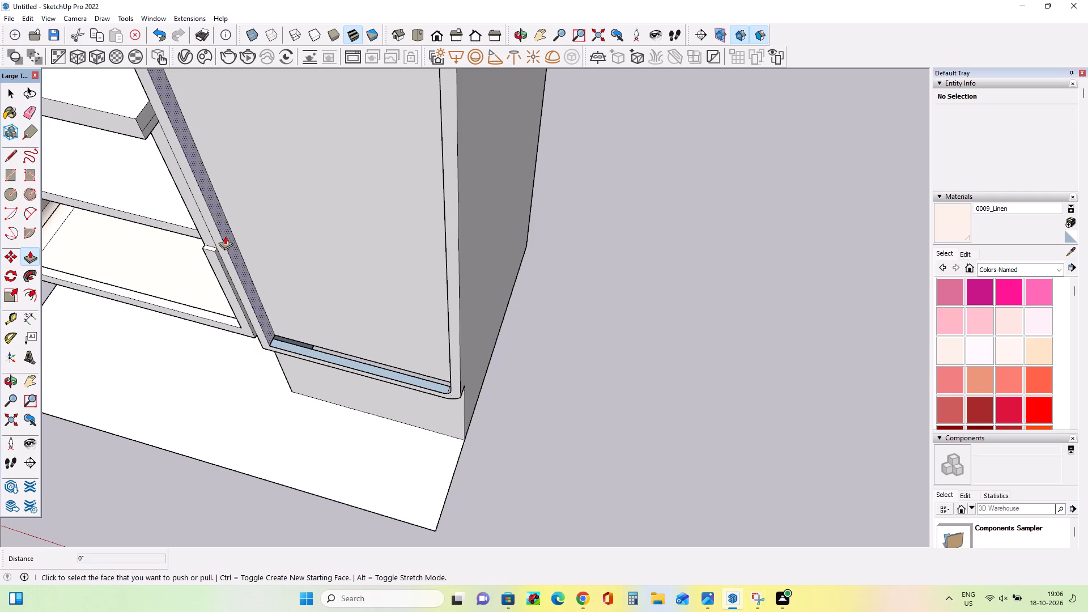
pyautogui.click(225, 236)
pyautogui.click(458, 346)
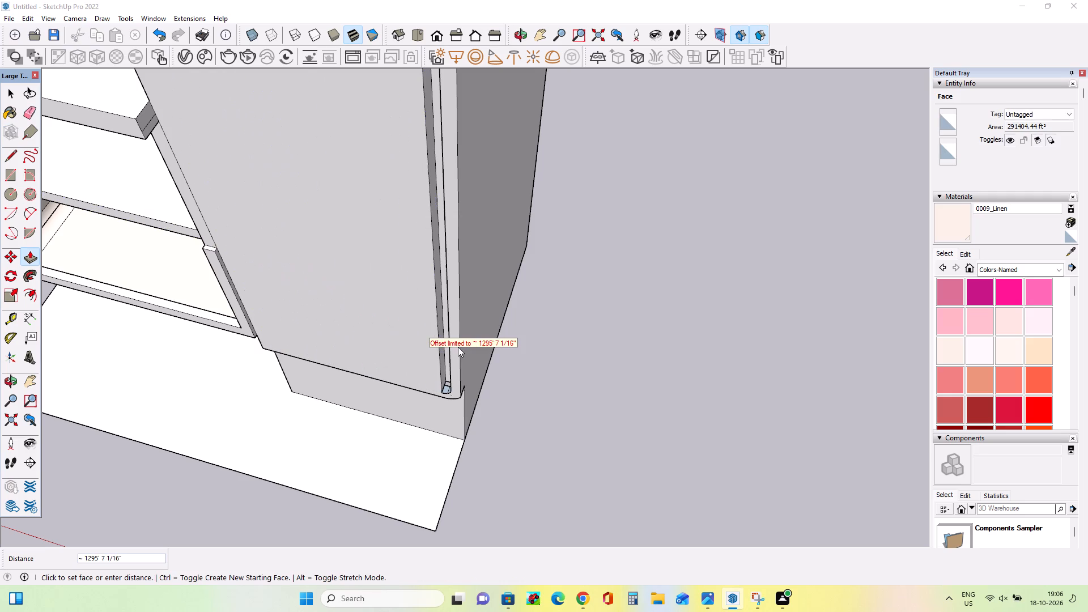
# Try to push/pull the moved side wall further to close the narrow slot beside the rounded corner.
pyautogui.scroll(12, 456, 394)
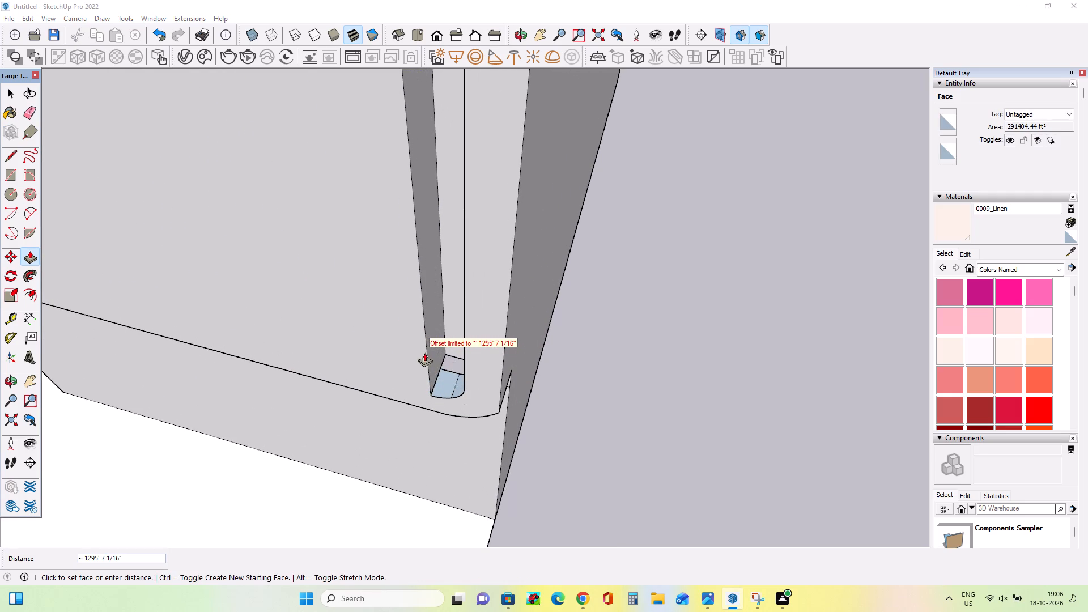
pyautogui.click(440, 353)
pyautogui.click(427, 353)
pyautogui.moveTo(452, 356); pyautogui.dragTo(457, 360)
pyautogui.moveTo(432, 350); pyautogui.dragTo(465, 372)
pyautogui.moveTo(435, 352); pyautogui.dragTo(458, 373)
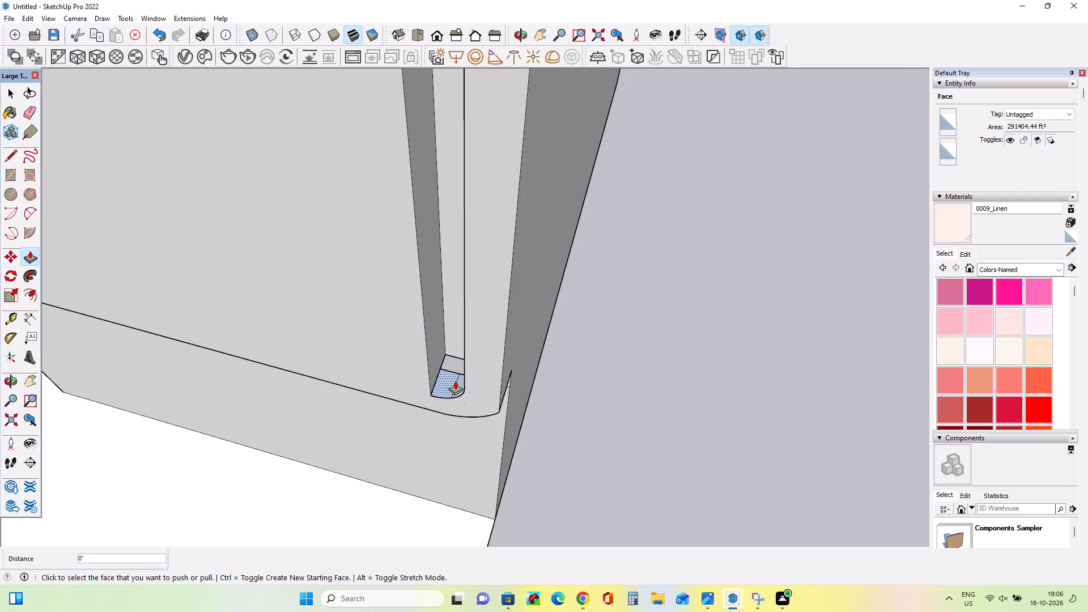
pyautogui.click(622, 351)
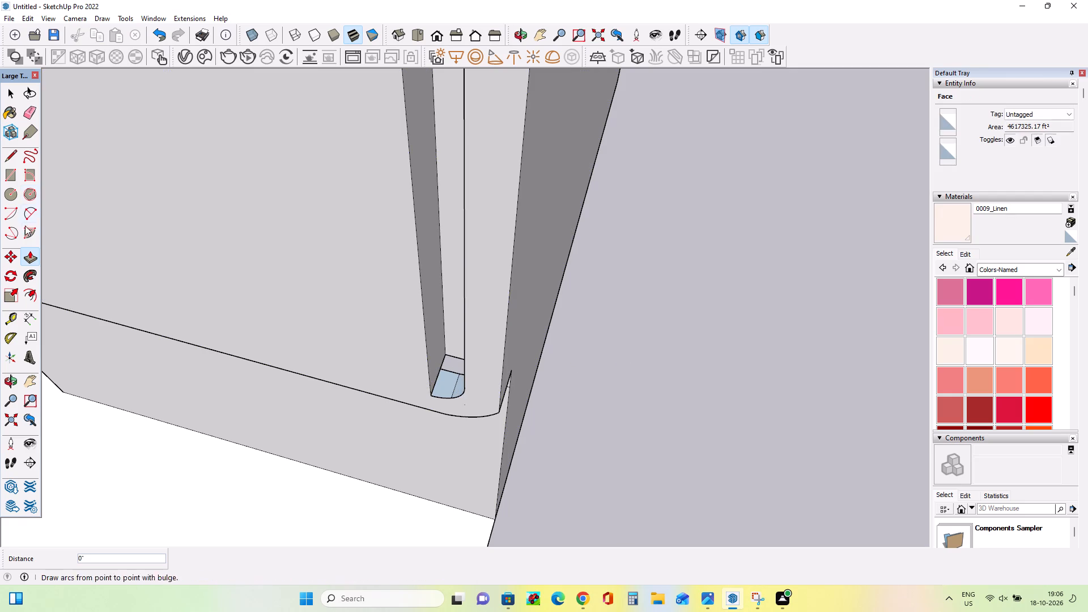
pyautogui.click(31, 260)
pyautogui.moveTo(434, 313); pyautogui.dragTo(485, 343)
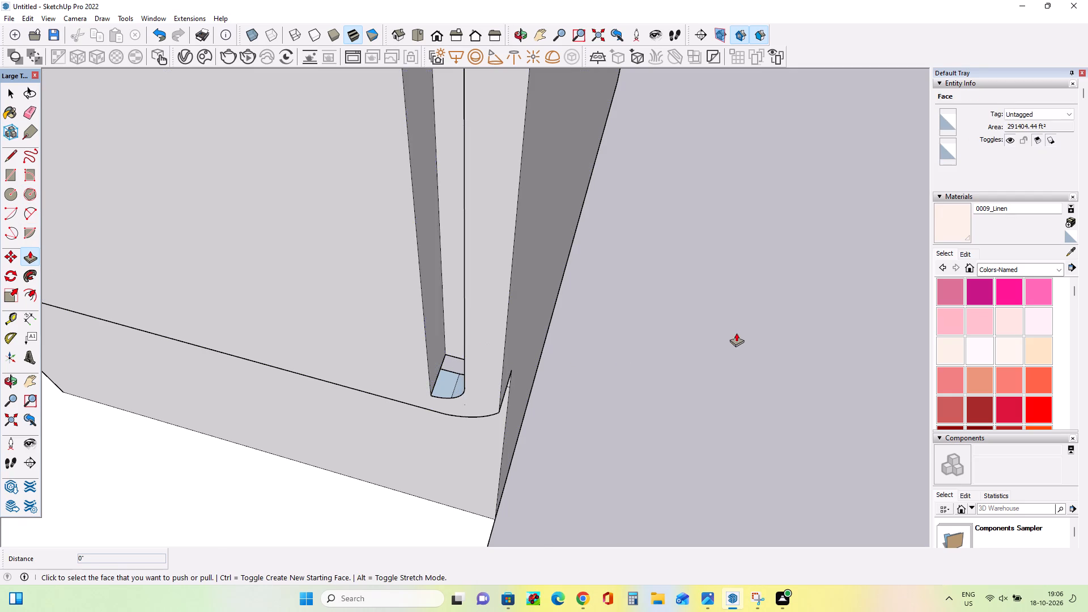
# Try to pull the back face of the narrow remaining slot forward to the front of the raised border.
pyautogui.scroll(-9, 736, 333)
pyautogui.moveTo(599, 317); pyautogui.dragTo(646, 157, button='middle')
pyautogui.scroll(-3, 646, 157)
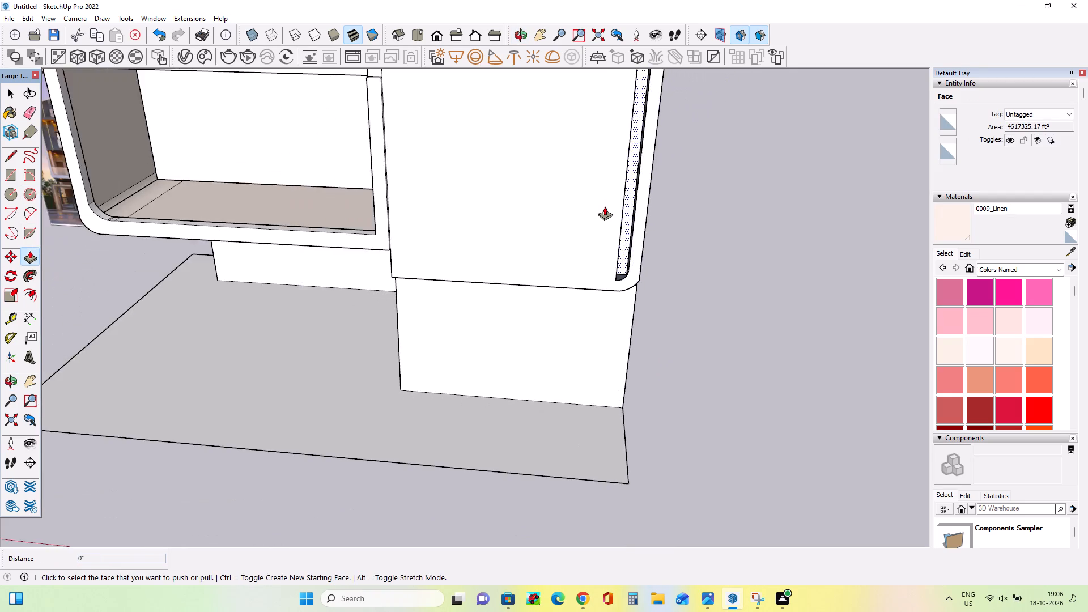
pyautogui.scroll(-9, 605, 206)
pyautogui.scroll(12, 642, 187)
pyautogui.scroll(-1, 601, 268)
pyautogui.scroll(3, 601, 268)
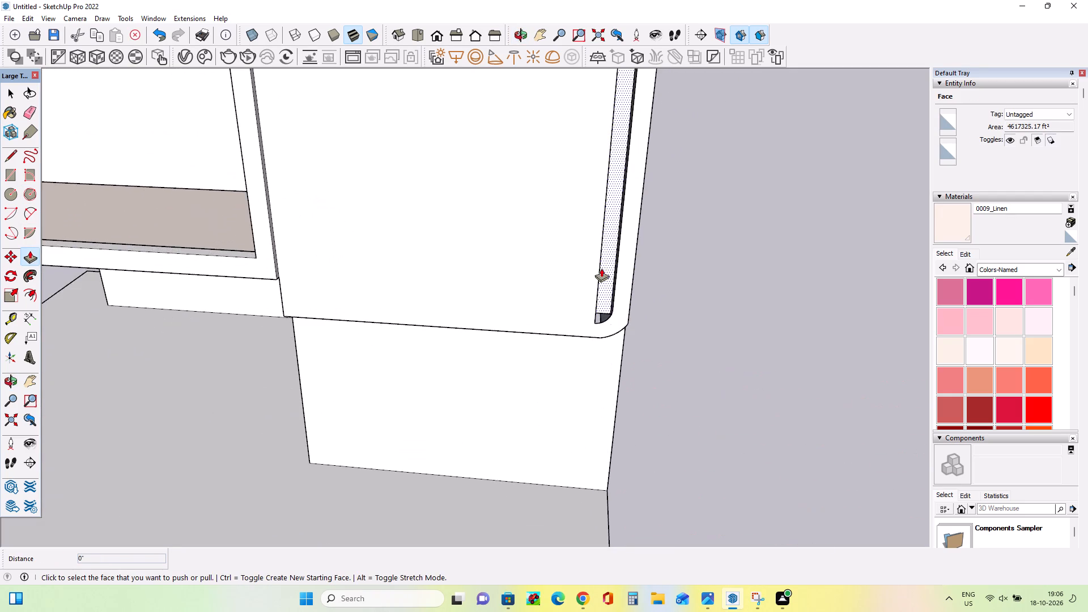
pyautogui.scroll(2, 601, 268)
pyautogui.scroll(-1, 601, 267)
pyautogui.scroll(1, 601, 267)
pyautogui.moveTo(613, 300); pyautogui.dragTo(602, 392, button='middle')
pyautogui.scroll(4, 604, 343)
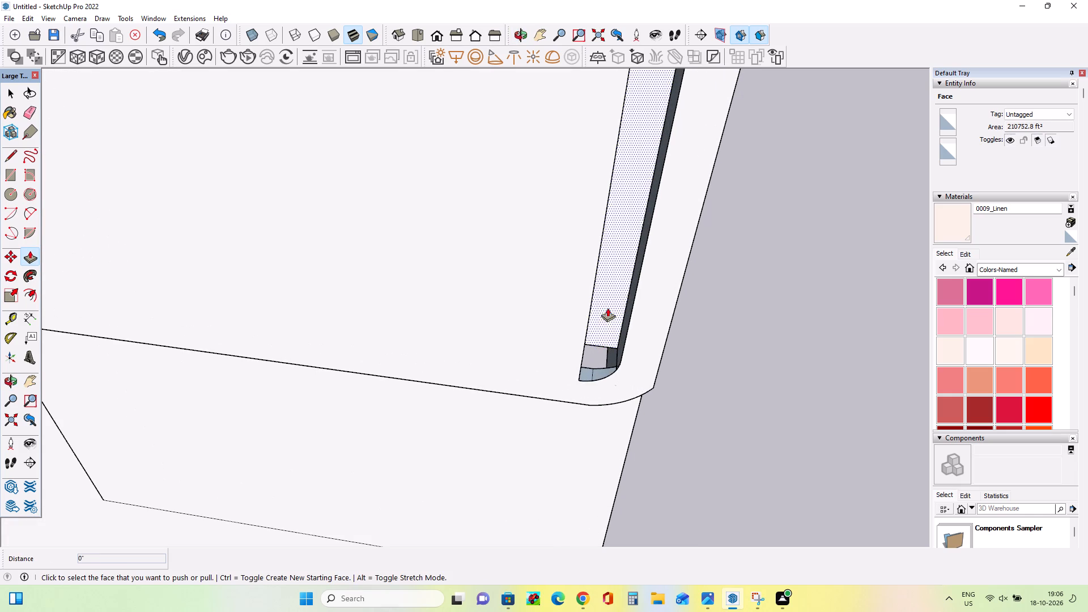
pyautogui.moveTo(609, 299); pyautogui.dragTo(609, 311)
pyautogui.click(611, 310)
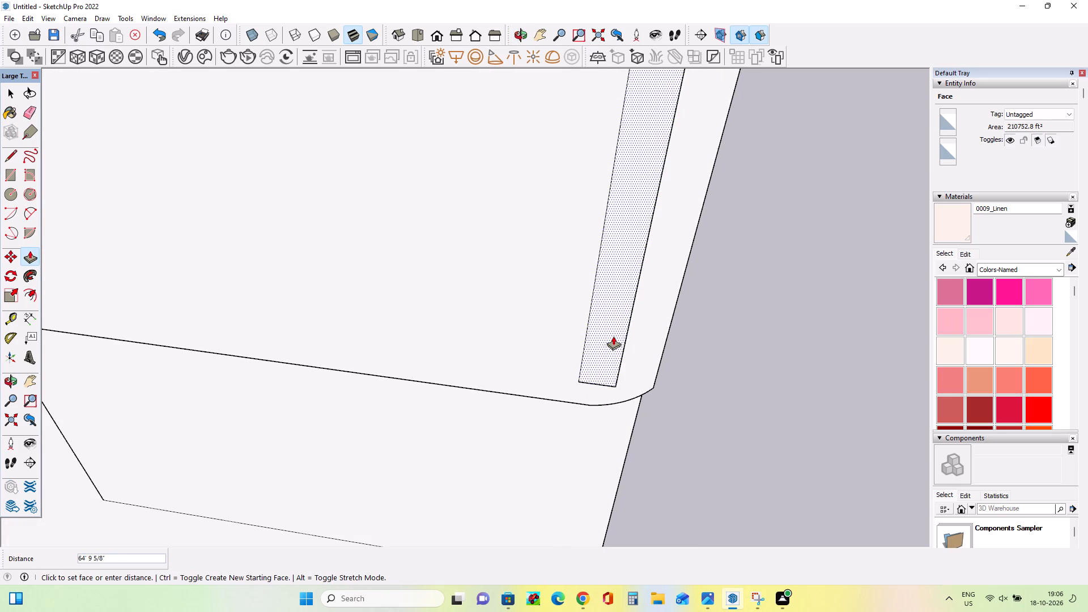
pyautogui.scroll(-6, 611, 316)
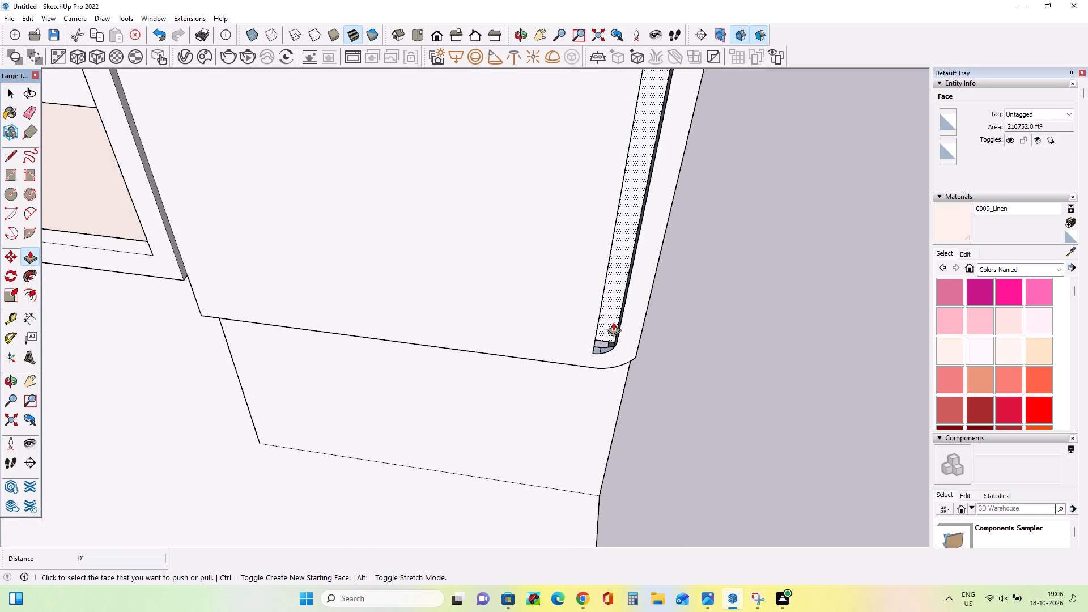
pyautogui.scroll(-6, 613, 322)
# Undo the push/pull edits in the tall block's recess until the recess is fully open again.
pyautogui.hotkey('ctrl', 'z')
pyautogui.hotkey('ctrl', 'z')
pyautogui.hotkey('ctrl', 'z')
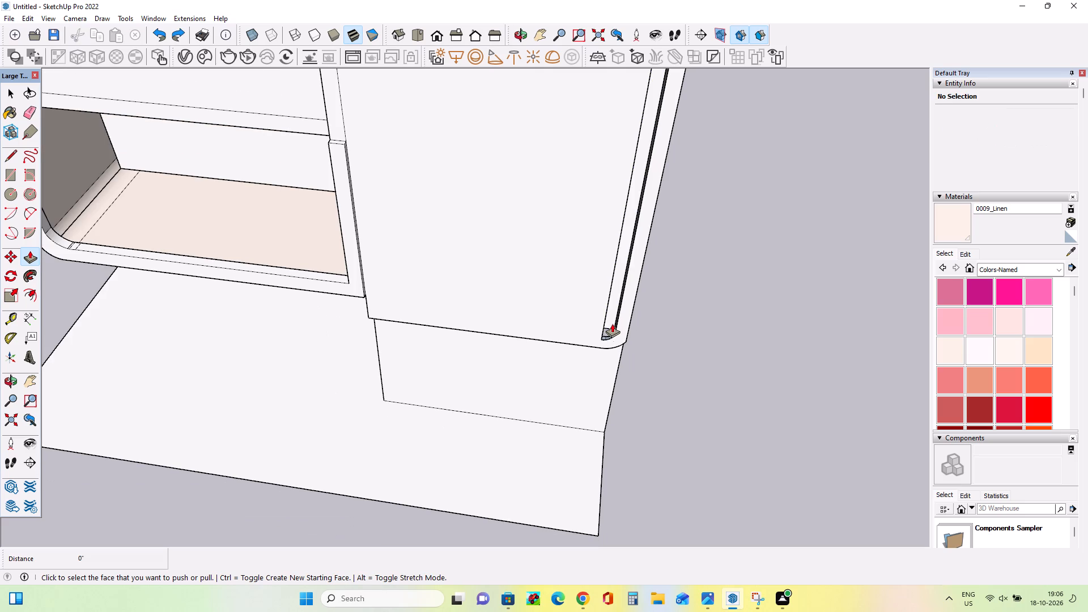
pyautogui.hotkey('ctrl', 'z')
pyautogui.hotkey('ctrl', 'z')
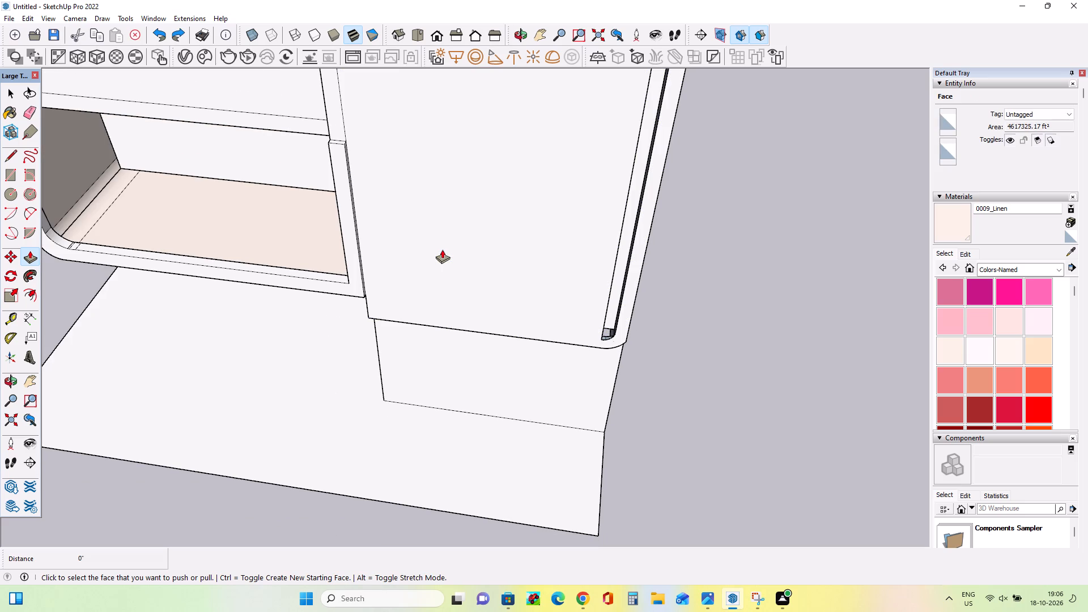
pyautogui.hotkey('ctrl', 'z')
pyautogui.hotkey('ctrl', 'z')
# Draw a rectangle along the recess's bottom from the back face's lower edge to the border's square inner corner, covering the open gap.
pyautogui.moveTo(446, 252); pyautogui.dragTo(328, 333, button='middle')
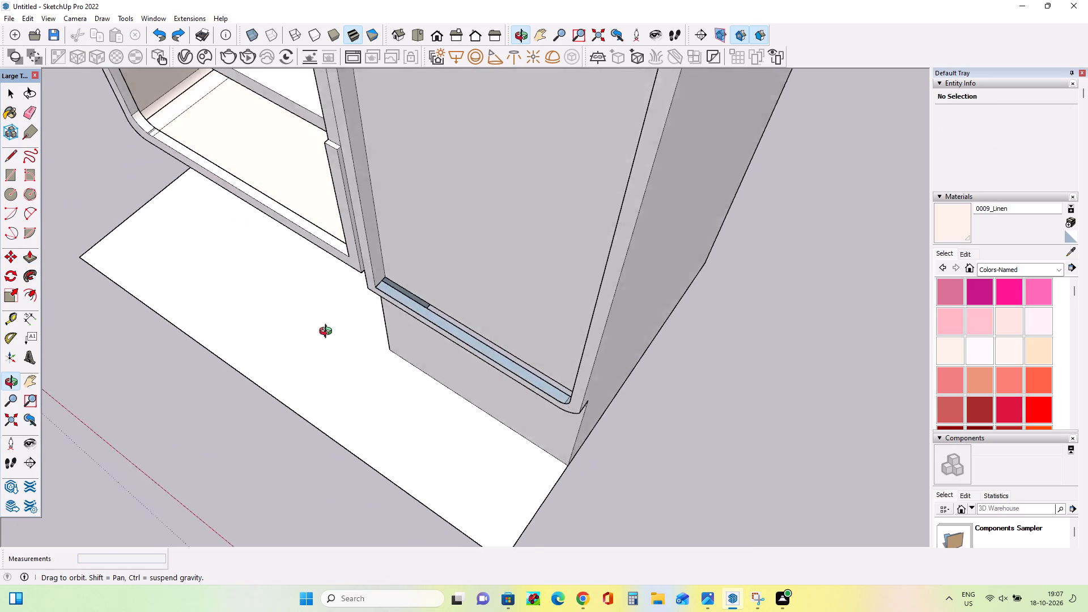
pyautogui.moveTo(328, 333); pyautogui.dragTo(624, 316, button='middle')
pyautogui.scroll(7, 566, 267)
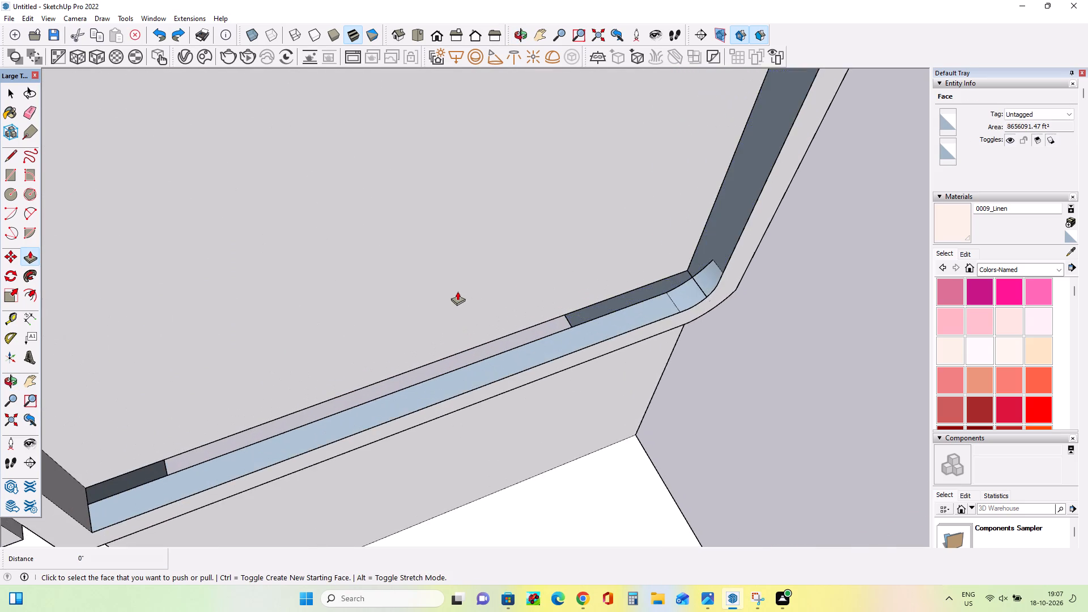
pyautogui.scroll(-3, 457, 291)
pyautogui.moveTo(445, 288); pyautogui.dragTo(365, 329, button='middle')
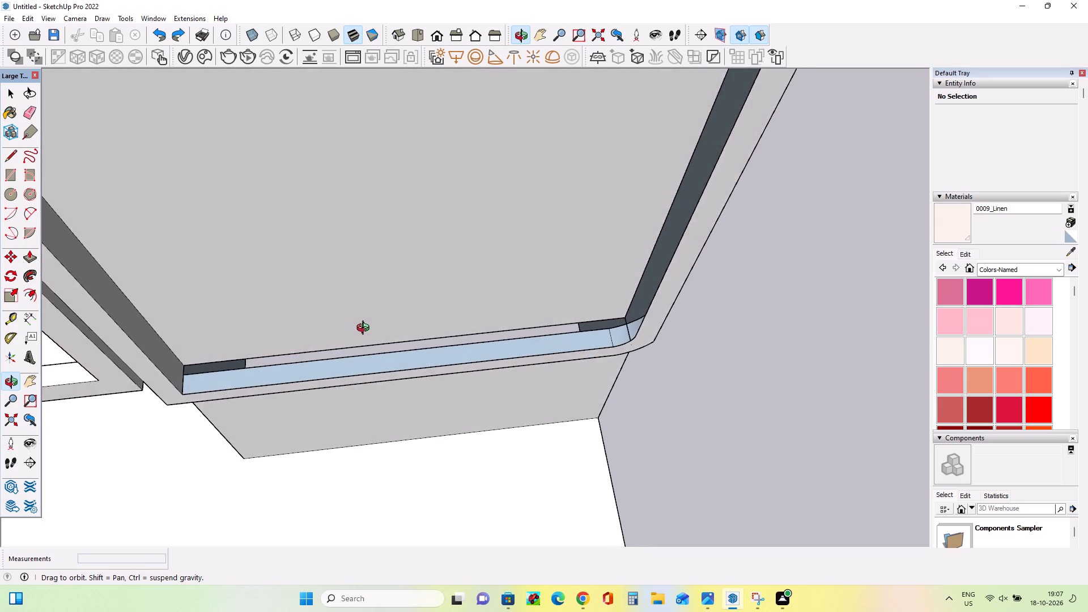
pyautogui.moveTo(365, 329); pyautogui.dragTo(368, 332, button='middle')
pyautogui.click(10, 174)
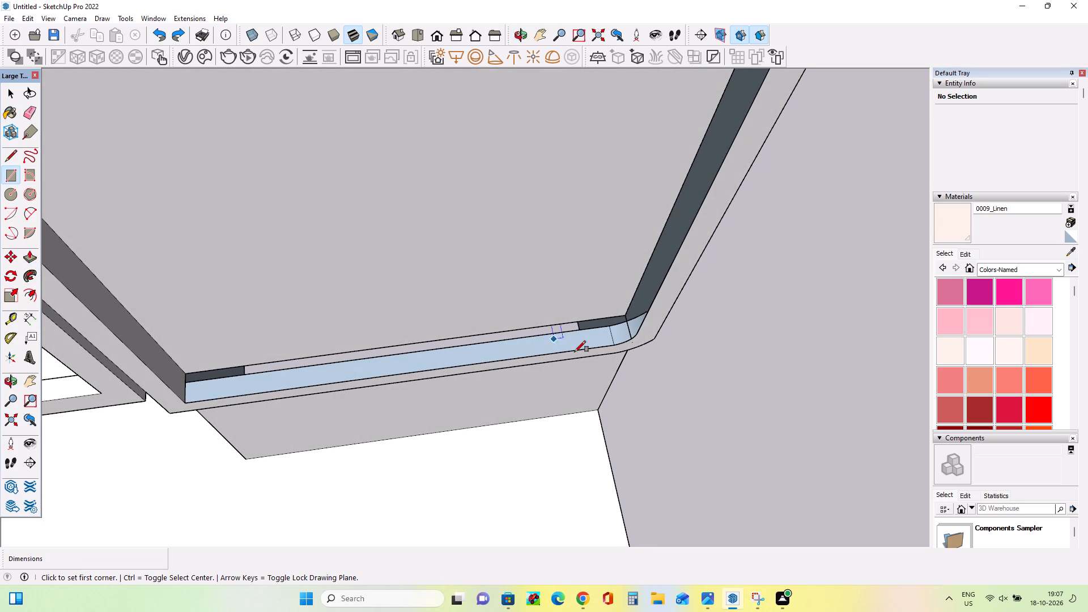
pyautogui.moveTo(605, 320); pyautogui.dragTo(600, 321)
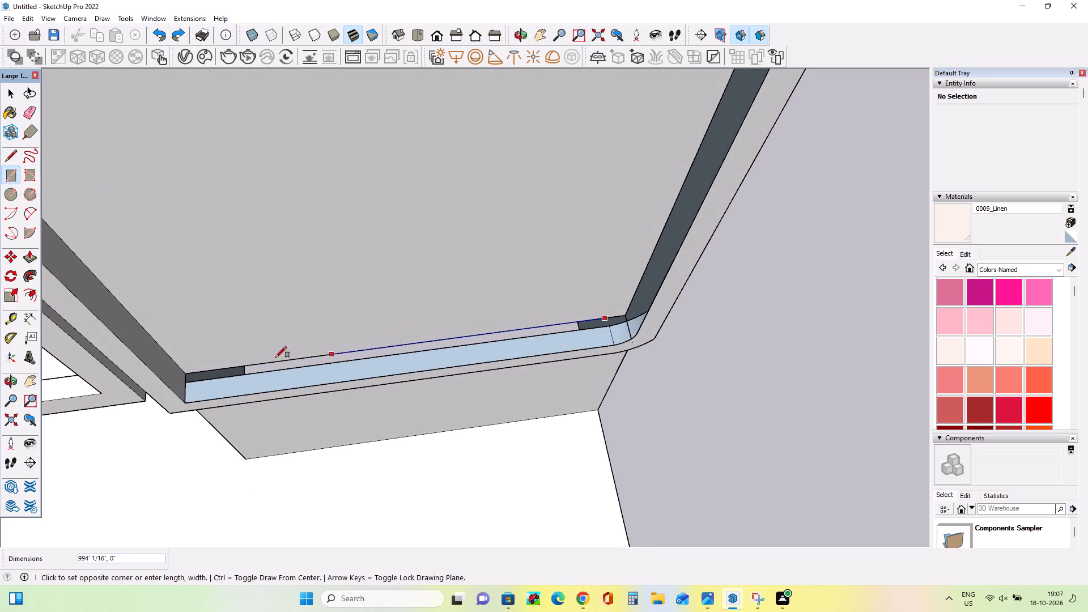
pyautogui.click(186, 402)
# Delete the face covering the front of the tall block's recess inside the raised border.
pyautogui.moveTo(334, 402); pyautogui.dragTo(323, 363, button='middle')
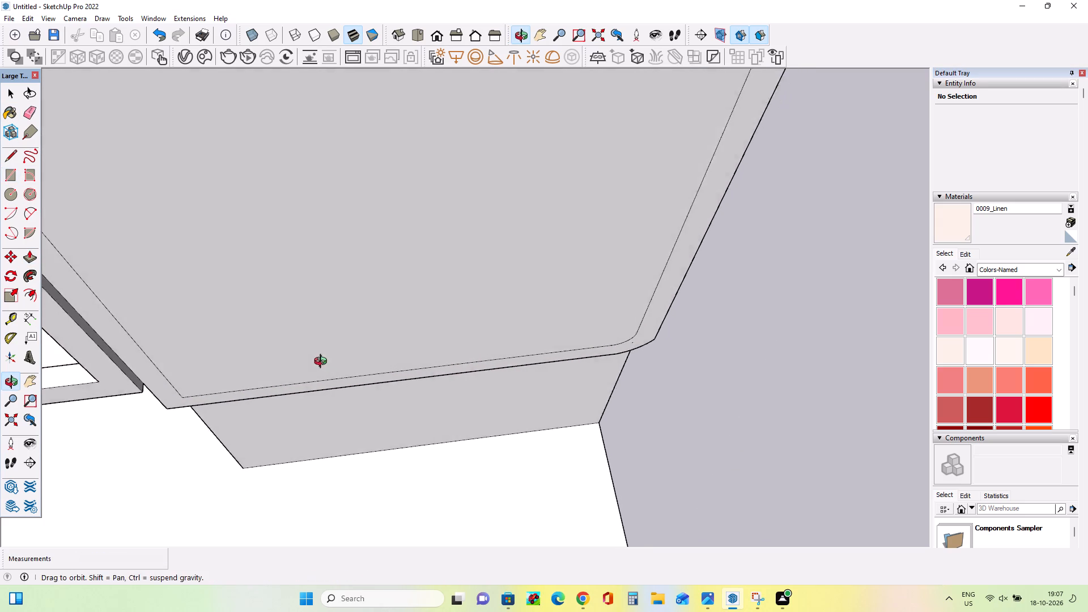
pyautogui.moveTo(323, 363); pyautogui.dragTo(321, 361, button='middle')
pyautogui.click(13, 91)
pyautogui.click(345, 233)
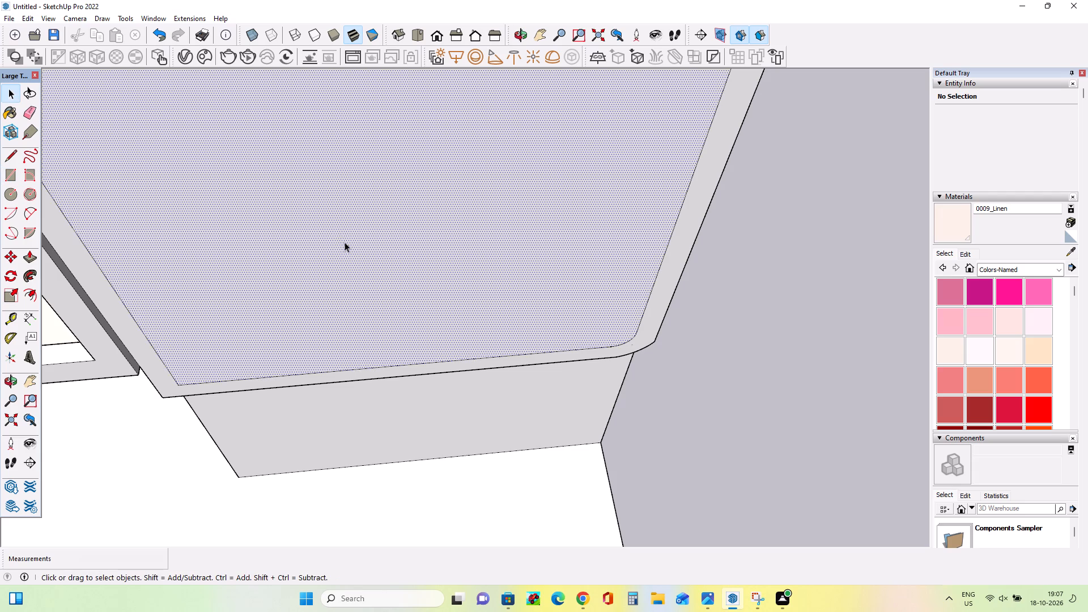
pyautogui.press('Delete')
# Examine the recess's bottom strip and rounded corner, and the tall block within the whole facade, from several angles.
pyautogui.moveTo(676, 246); pyautogui.dragTo(675, 290, button='middle')
pyautogui.scroll(3, 560, 340)
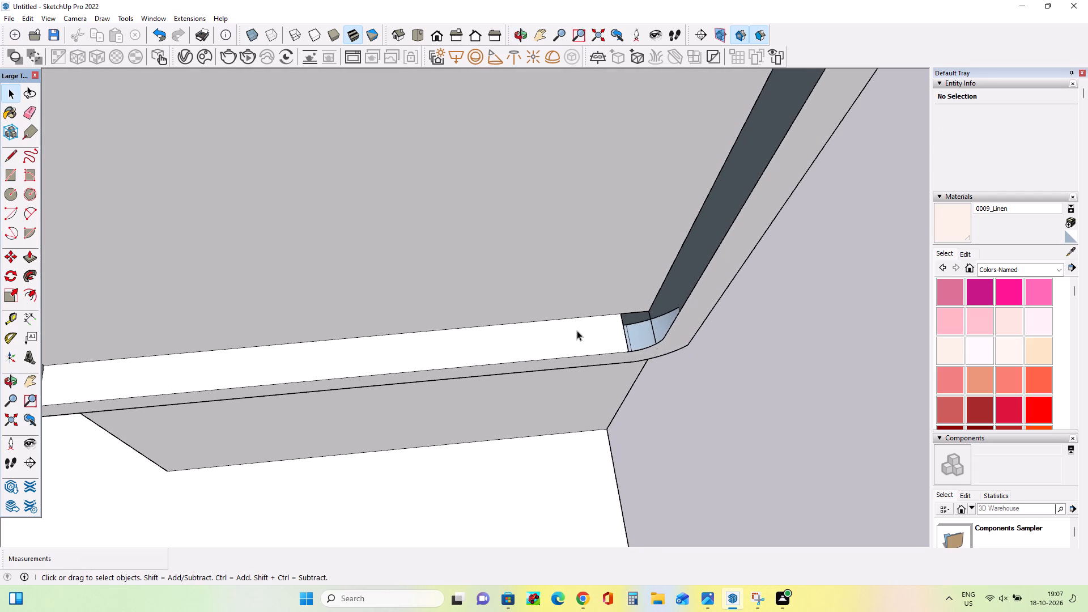
pyautogui.moveTo(577, 330); pyautogui.dragTo(721, 287, button='middle')
pyautogui.scroll(-16, 721, 287)
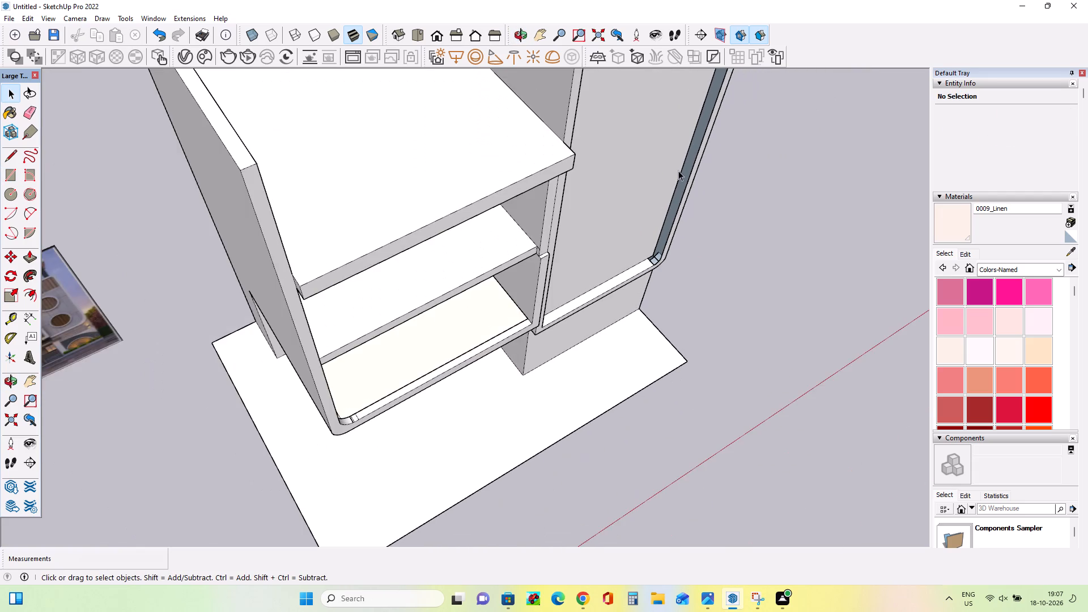
pyautogui.scroll(-9, 679, 168)
pyautogui.scroll(15, 695, 79)
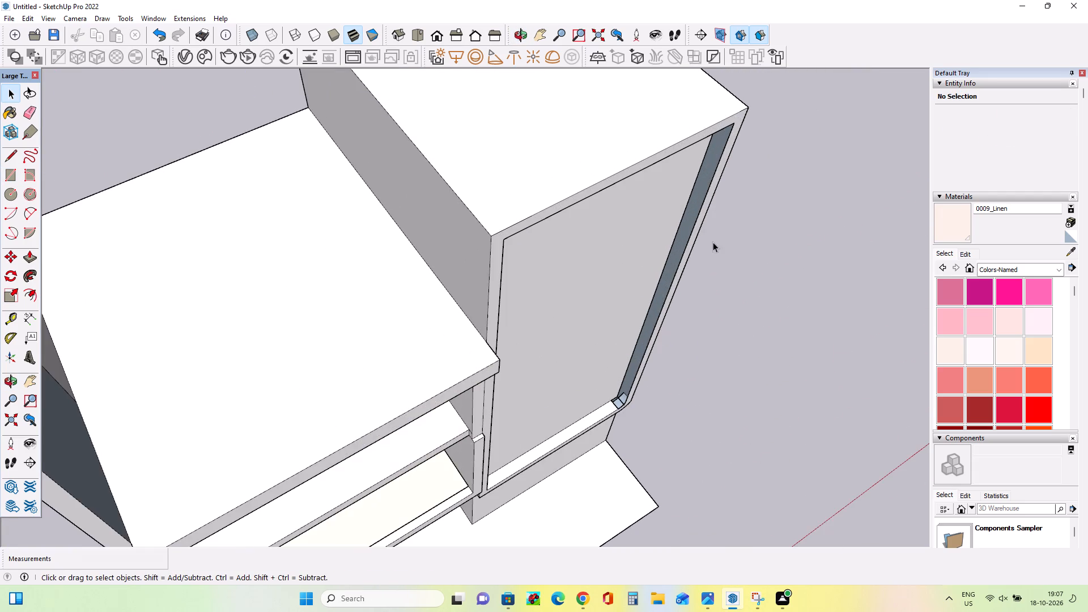
pyautogui.moveTo(713, 242); pyautogui.dragTo(615, 171, button='middle')
pyautogui.scroll(-4, 630, 152)
pyautogui.moveTo(665, 110); pyautogui.dragTo(691, 15, button='middle')
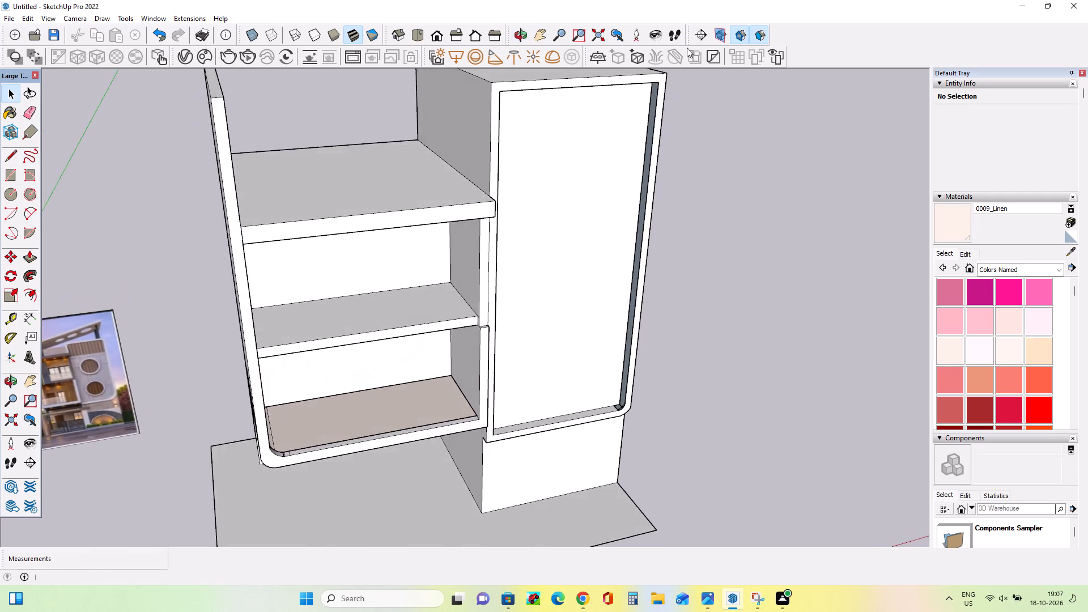
pyautogui.scroll(3, 657, 72)
pyautogui.moveTo(641, 120); pyautogui.dragTo(783, 134, button='middle')
pyautogui.scroll(5, 567, 361)
pyautogui.scroll(-1, 592, 363)
pyautogui.moveTo(596, 372); pyautogui.dragTo(598, 381, button='middle')
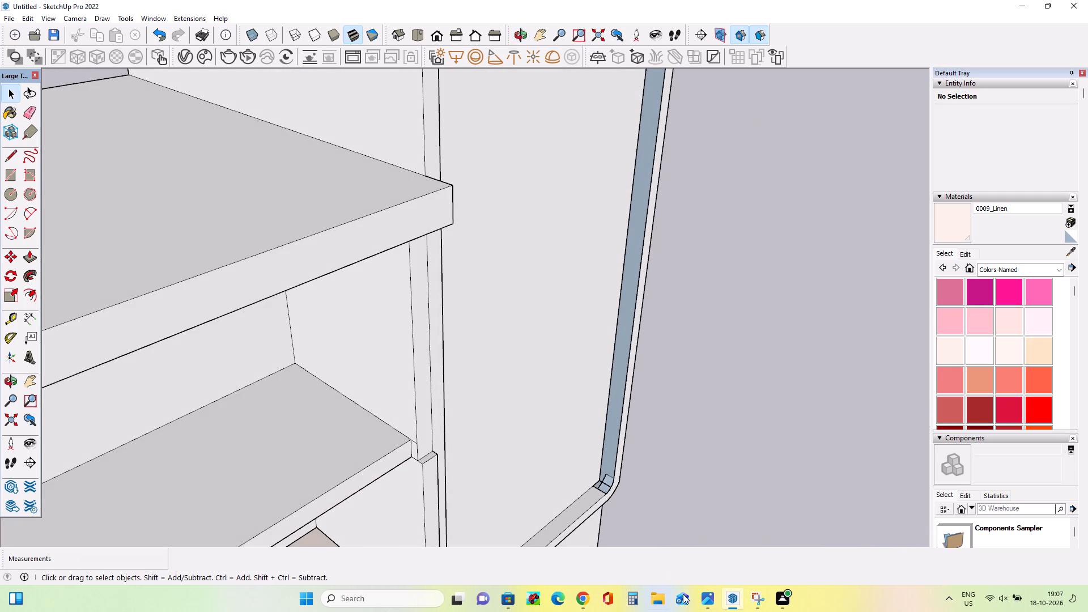
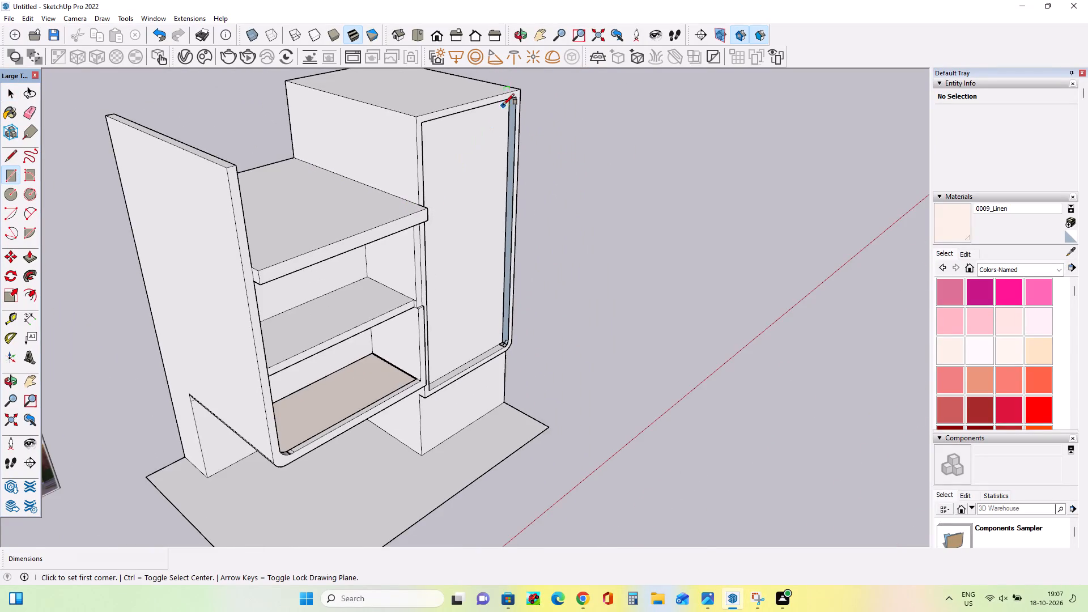
# Draw a rectangle down the tall block's recess along its outer side gap, about 95 ft by 3044 ft, from top corner to rounded corner.
pyautogui.scroll(7, 513, 93)
pyautogui.moveTo(511, 137); pyautogui.dragTo(533, 84, button='middle')
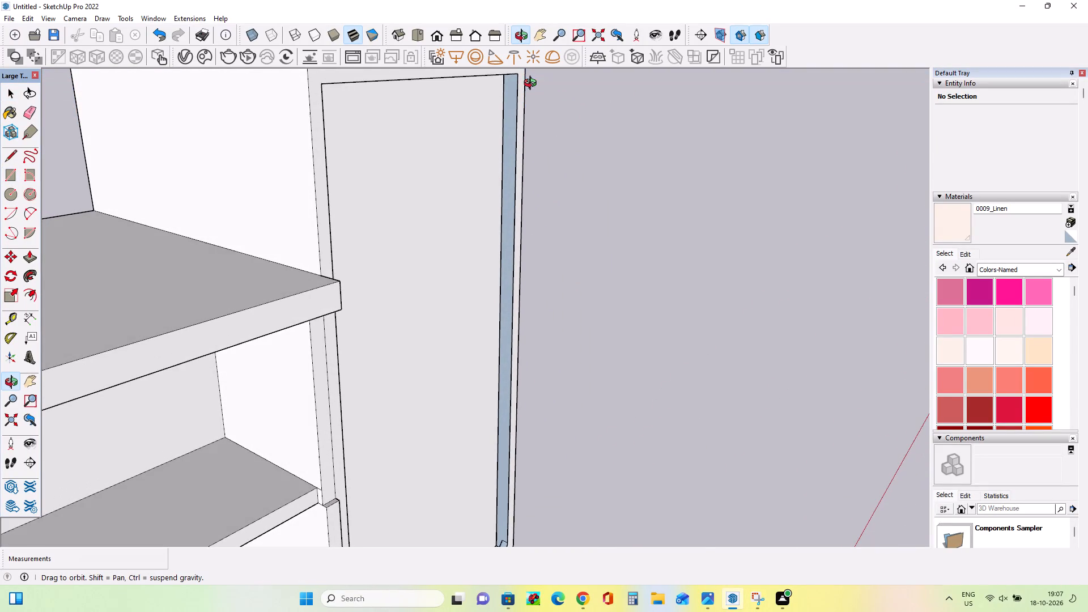
pyautogui.moveTo(533, 84); pyautogui.dragTo(529, 91, button='middle')
pyautogui.scroll(-6, 499, 234)
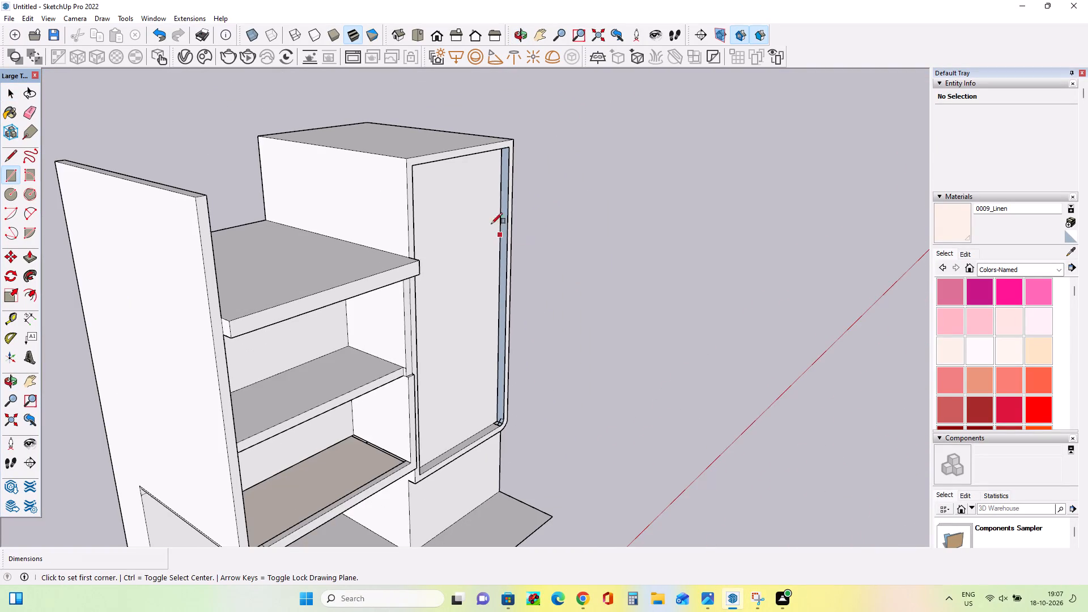
pyautogui.scroll(4, 496, 147)
pyautogui.moveTo(501, 281); pyautogui.dragTo(510, 172, button='middle')
pyautogui.scroll(3, 500, 152)
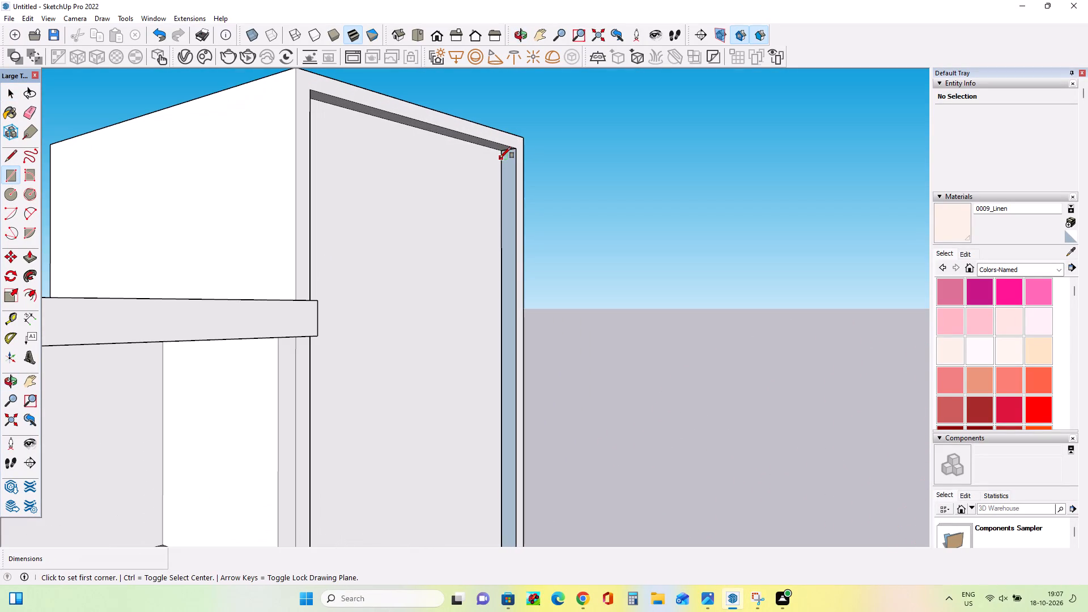
pyautogui.click(500, 151)
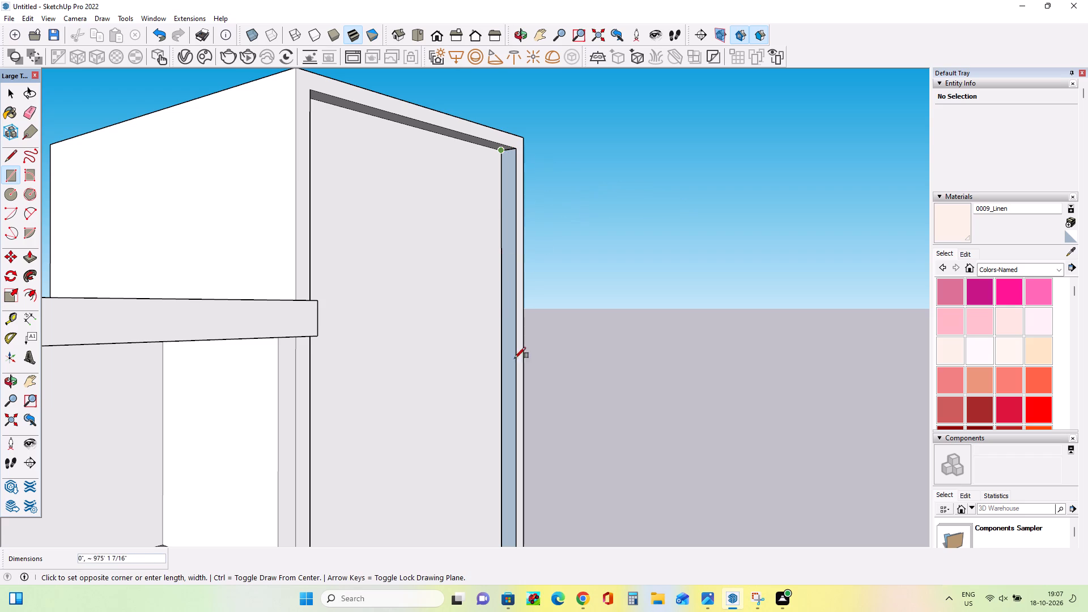
pyautogui.scroll(-14, 518, 386)
pyautogui.scroll(6, 523, 499)
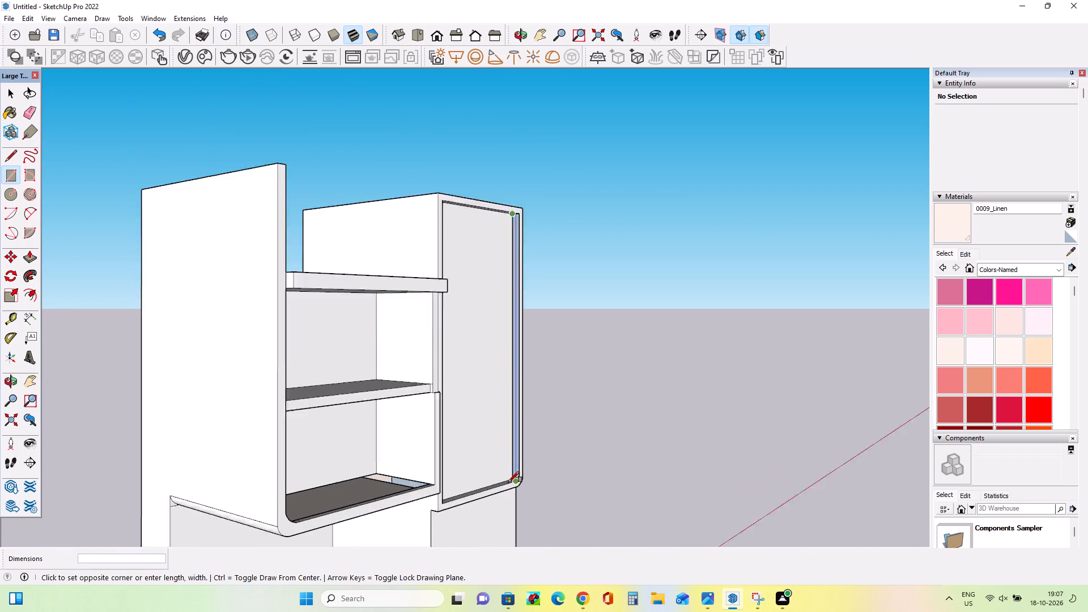
pyautogui.scroll(7, 508, 482)
pyautogui.click(523, 467)
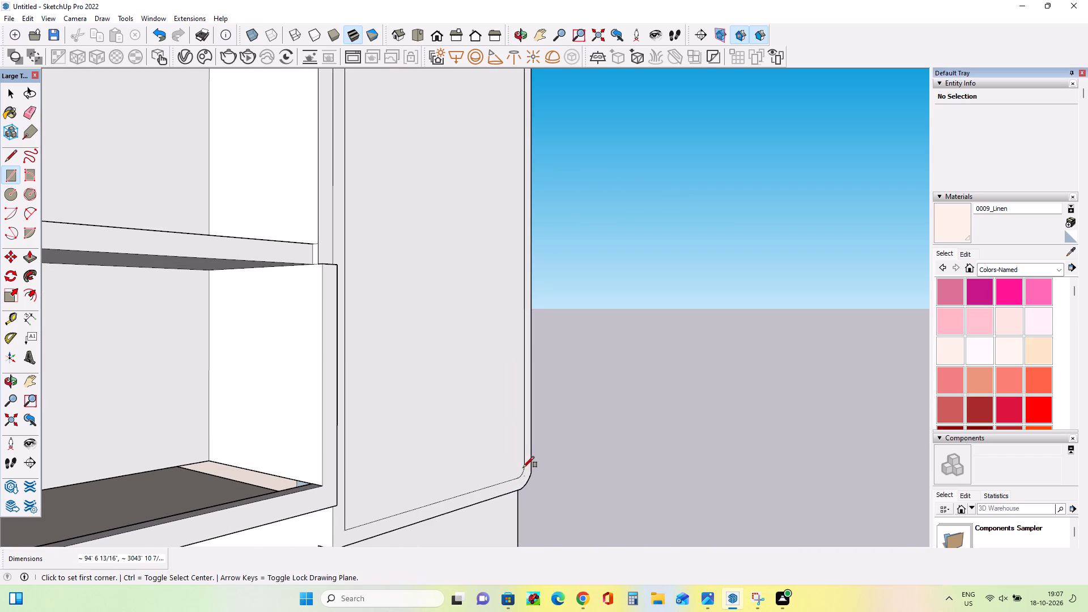
# Delete the face covering the front of the tall block's recess inside the raised border.
pyautogui.moveTo(538, 467); pyautogui.dragTo(507, 496, button='middle')
pyautogui.click(11, 88)
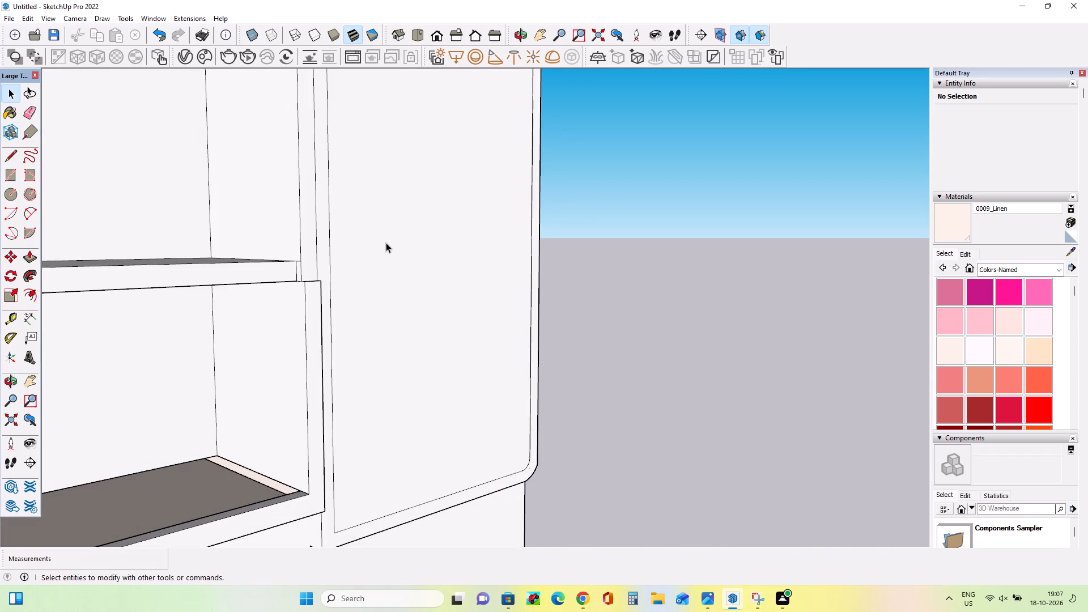
pyautogui.click(400, 260)
pyautogui.press('Delete')
# Draw two small rectangles over the openings at the recess's rounded corner, about 80 by 65 ft and 82 by 51 ft.
pyautogui.moveTo(403, 289); pyautogui.dragTo(426, 317, button='middle')
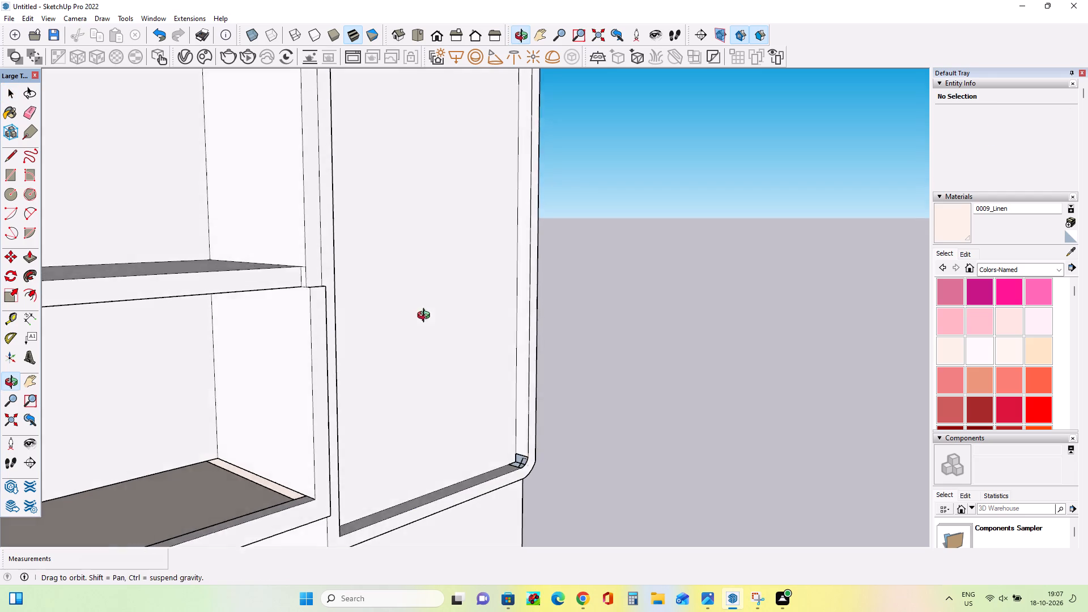
pyautogui.moveTo(426, 317); pyautogui.dragTo(448, 355, button='middle')
pyautogui.scroll(7, 500, 422)
pyautogui.moveTo(526, 458); pyautogui.dragTo(530, 498, button='middle')
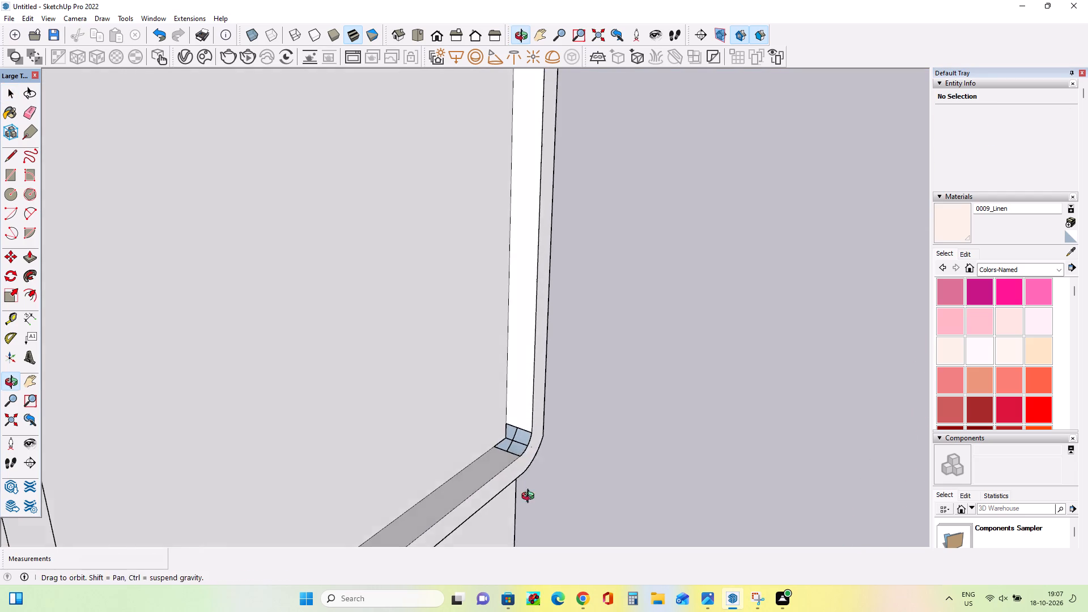
pyautogui.moveTo(530, 498); pyautogui.dragTo(530, 516, button='middle')
pyautogui.scroll(7, 505, 448)
pyautogui.moveTo(512, 447); pyautogui.dragTo(588, 503, button='middle')
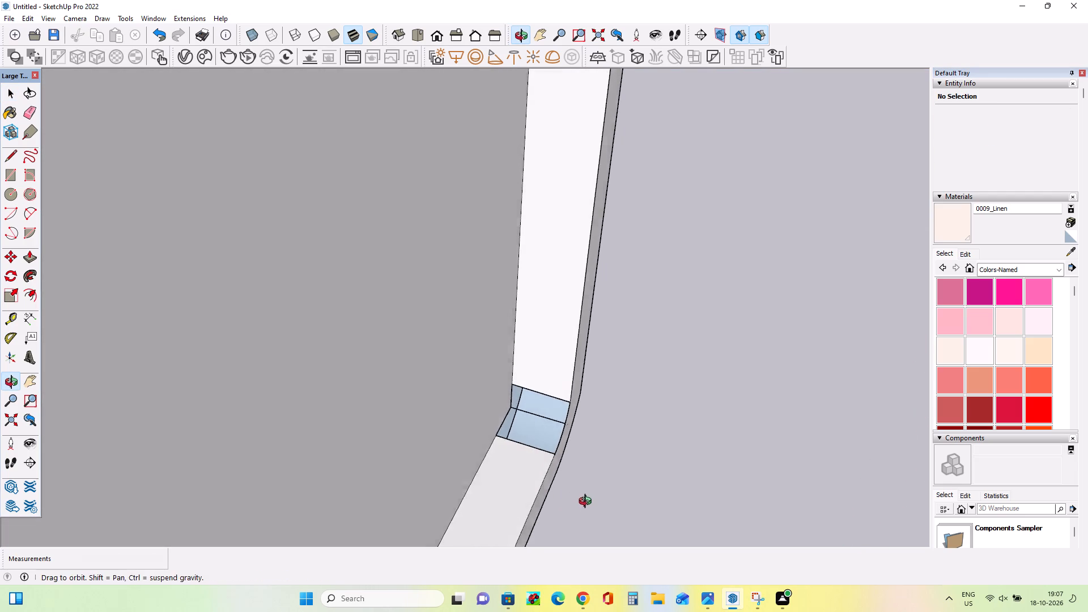
pyautogui.moveTo(588, 503); pyautogui.dragTo(587, 512, button='middle')
pyautogui.click(7, 180)
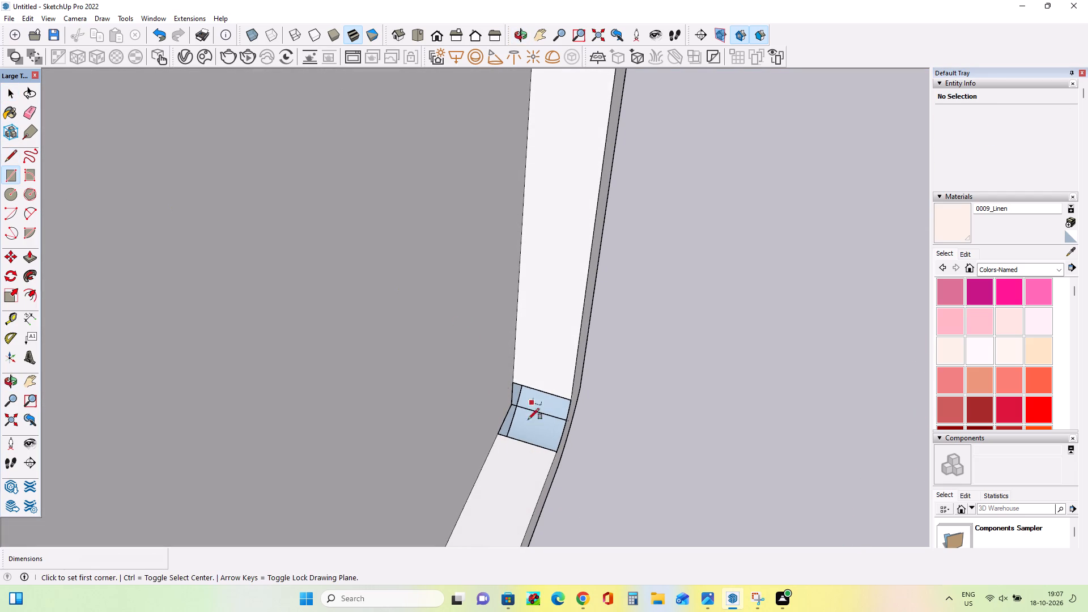
pyautogui.click(511, 406)
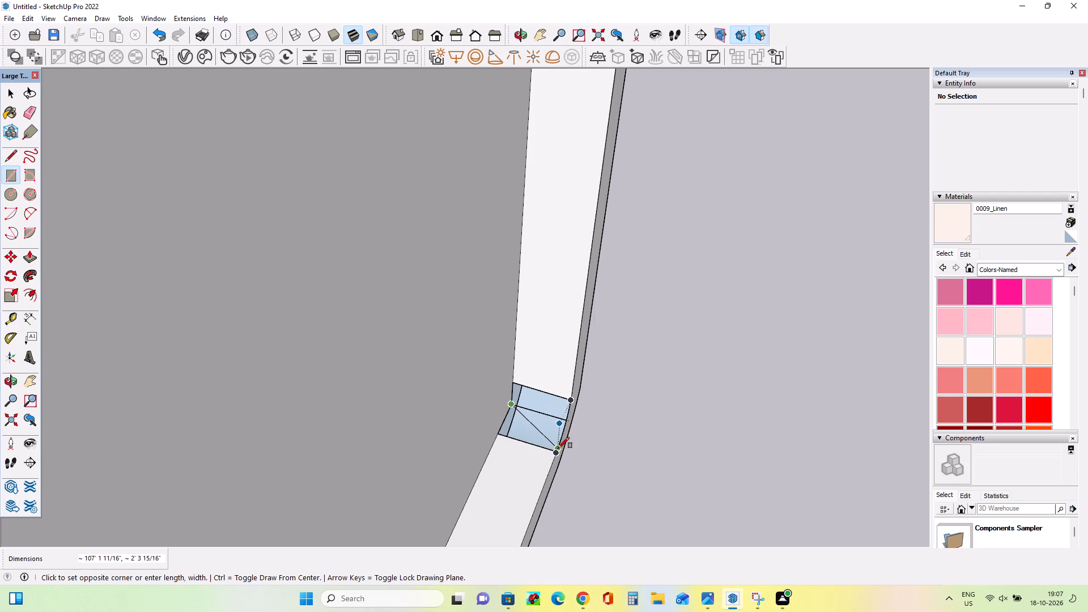
pyautogui.click(547, 449)
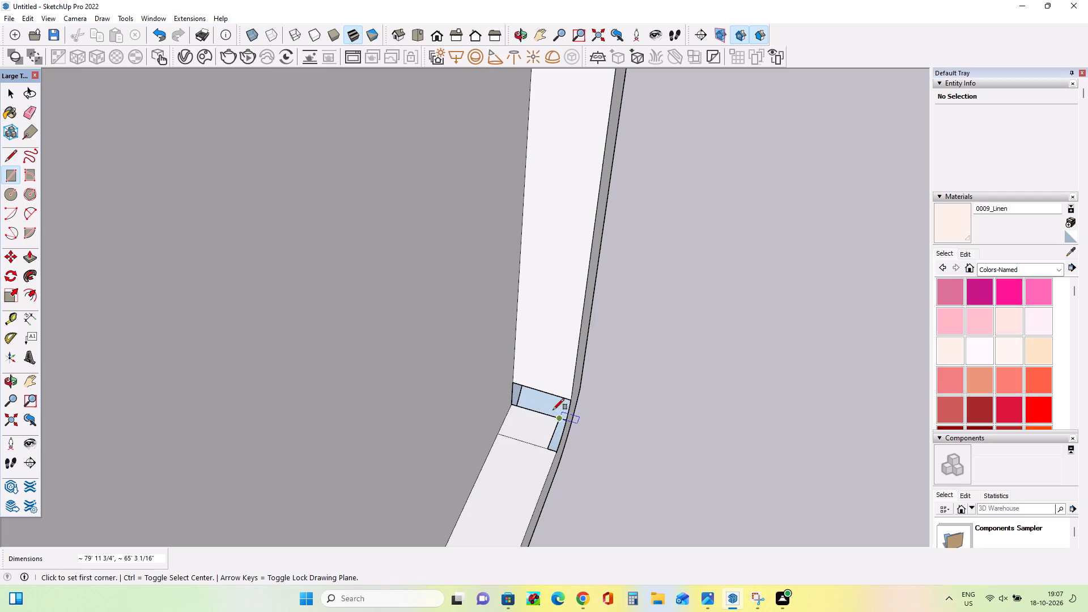
pyautogui.click(512, 407)
pyautogui.click(563, 401)
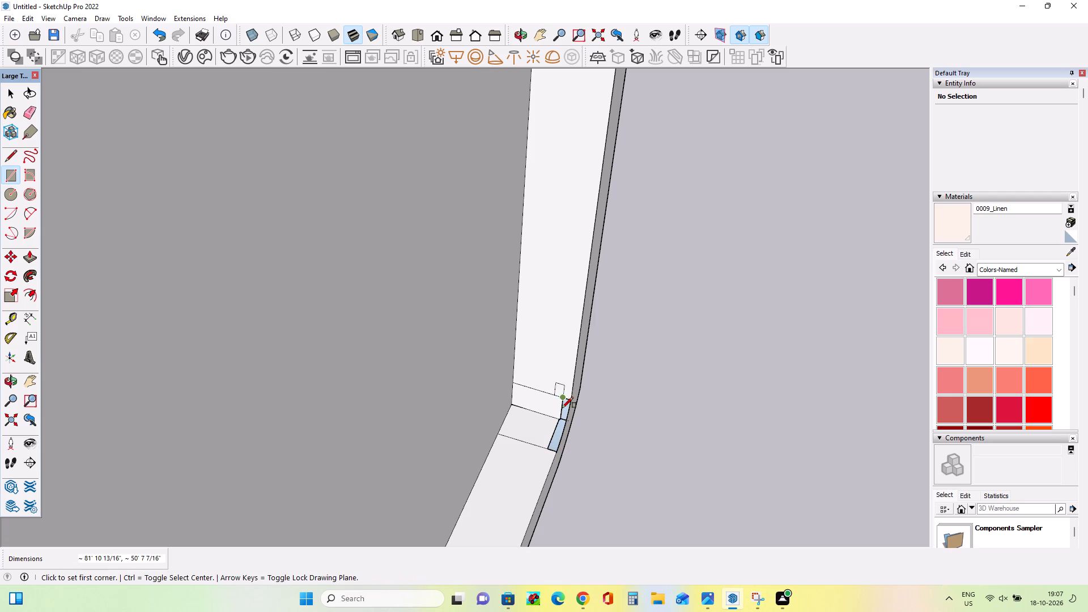
# Examine the recess's rounded corner and the whole facade, and study the tall block in the reference image.
pyautogui.moveTo(562, 421); pyautogui.dragTo(667, 447, button='middle')
pyautogui.moveTo(601, 450); pyautogui.dragTo(348, 412, button='middle')
pyautogui.scroll(-1, 330, 391)
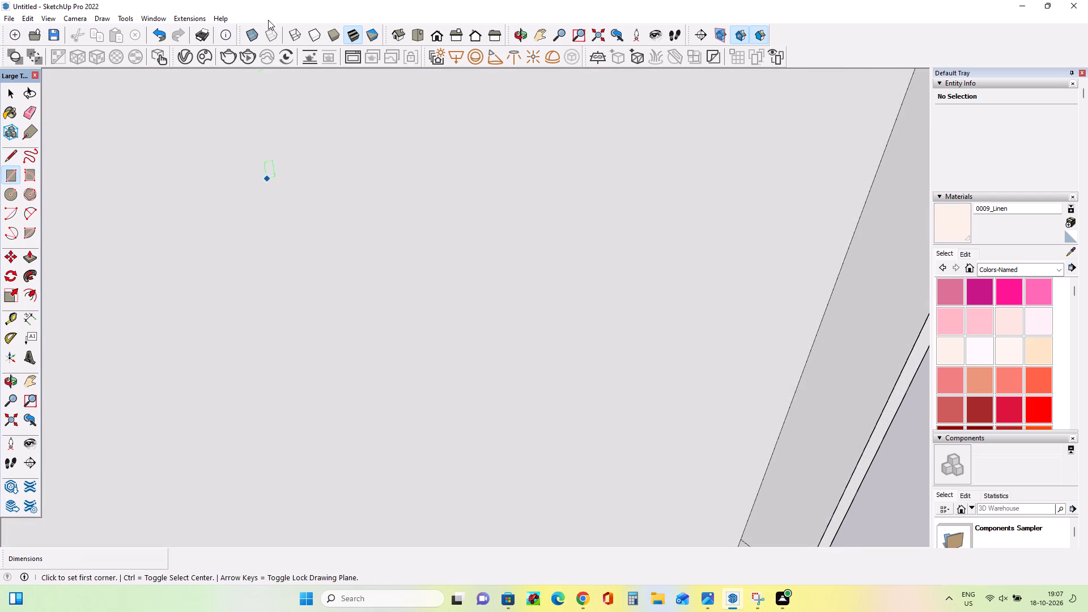
pyautogui.scroll(-4, 268, 17)
pyautogui.scroll(-20, 416, 261)
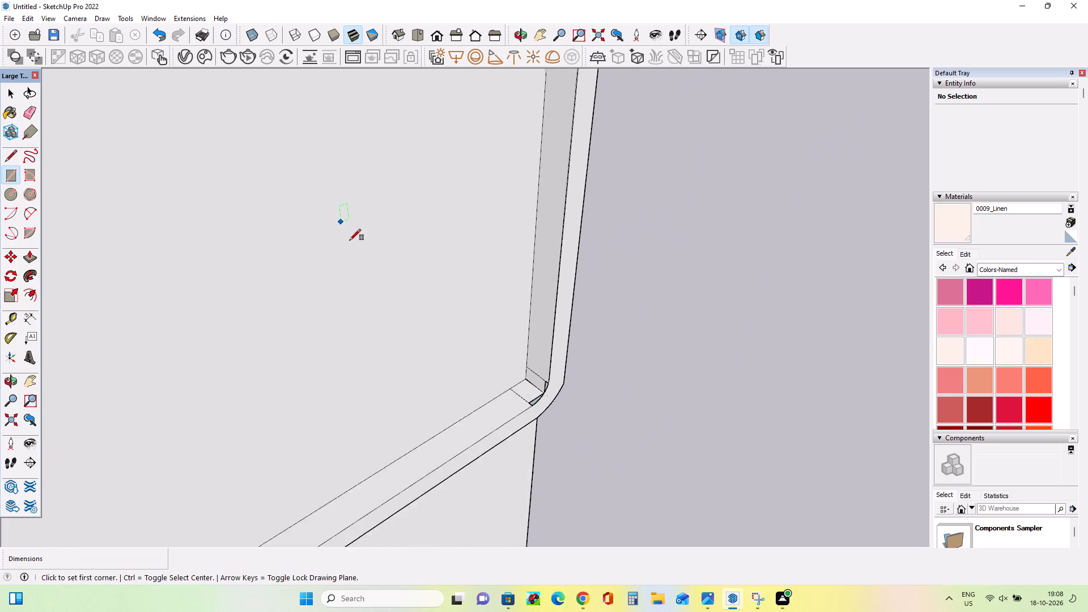
pyautogui.scroll(-4, 350, 240)
pyautogui.moveTo(725, 381); pyautogui.dragTo(477, 248, button='middle')
pyautogui.scroll(-10, 478, 249)
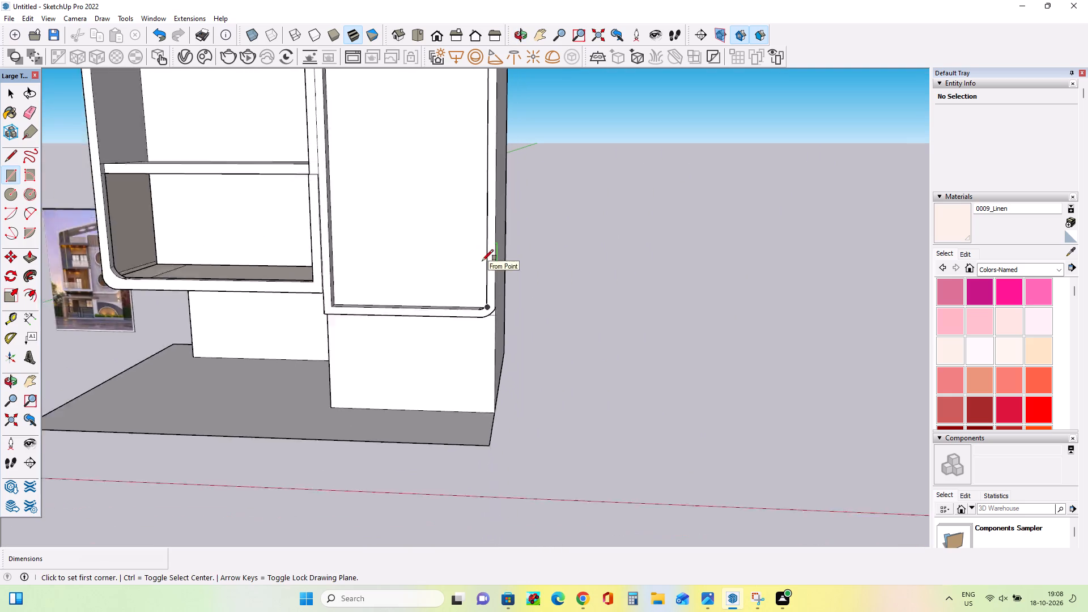
pyautogui.scroll(-10, 482, 261)
pyautogui.scroll(2, 433, 160)
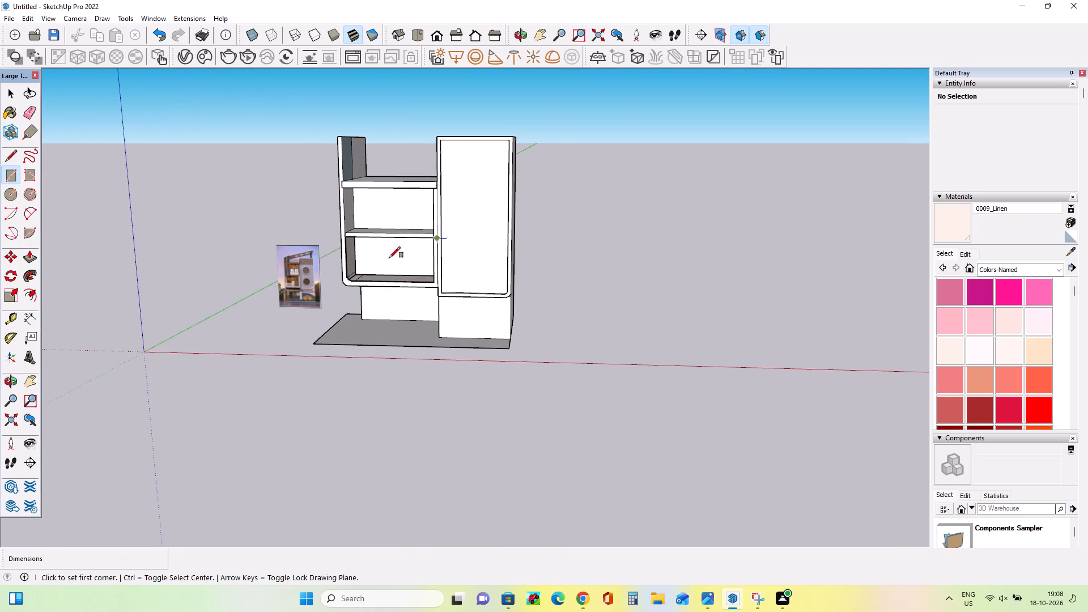
pyautogui.scroll(4, 396, 244)
pyautogui.moveTo(539, 218); pyautogui.dragTo(565, 235, button='middle')
pyautogui.scroll(3, 263, 278)
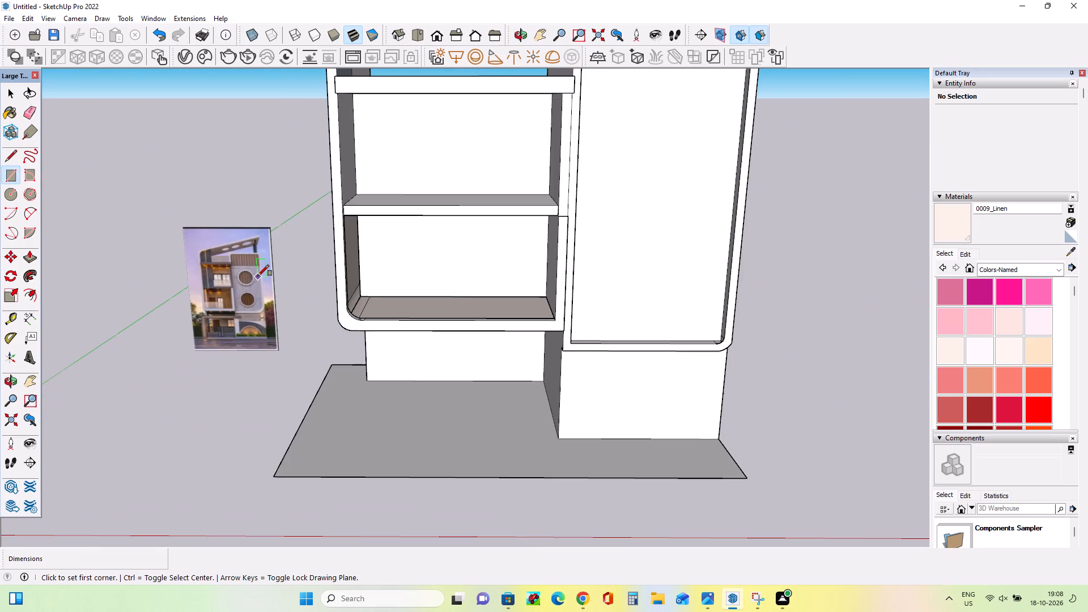
pyautogui.scroll(9, 258, 276)
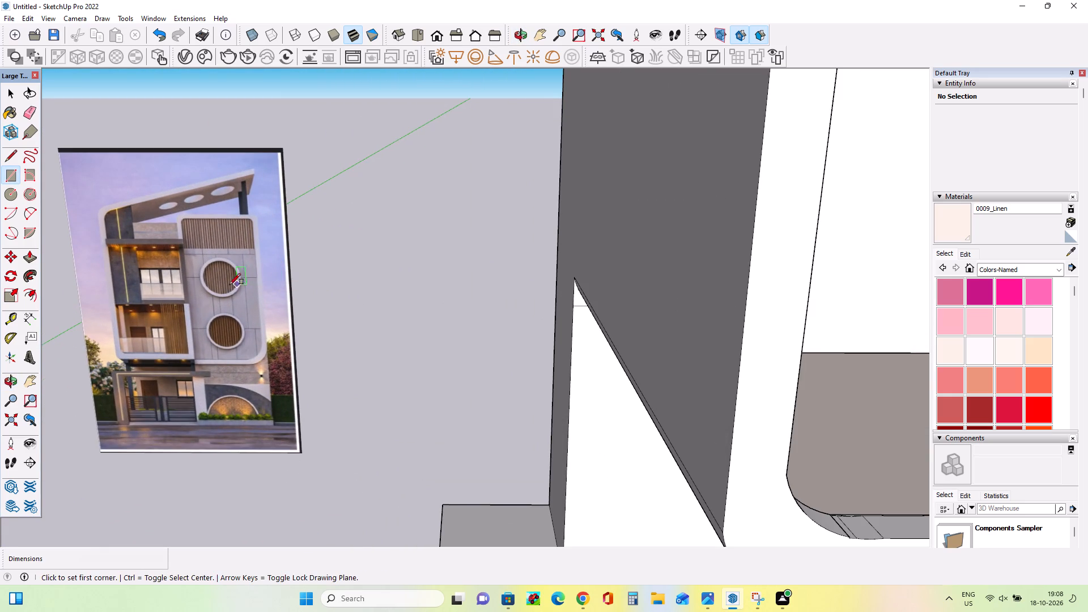
# Draw a circle of radius about 352' 4" in the upper part of the tall block's recessed back face.
pyautogui.scroll(-10, 213, 288)
pyautogui.moveTo(448, 304); pyautogui.dragTo(373, 338, button='middle')
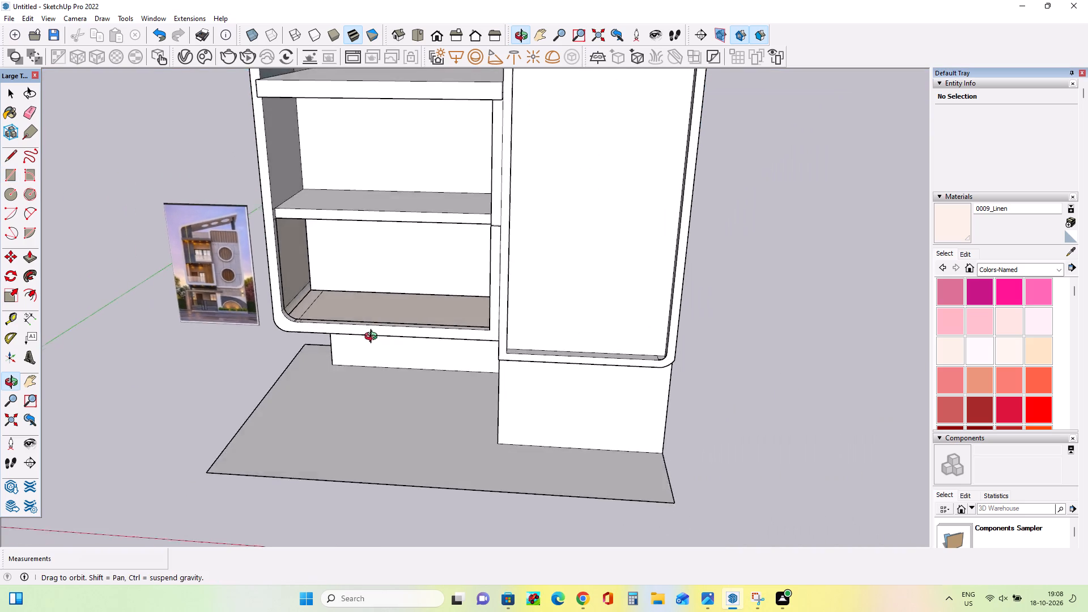
pyautogui.moveTo(373, 338); pyautogui.dragTo(352, 285, button='middle')
pyautogui.scroll(-1, 380, 285)
pyautogui.scroll(2, 636, 311)
pyautogui.moveTo(634, 326); pyautogui.dragTo(689, 325, button='middle')
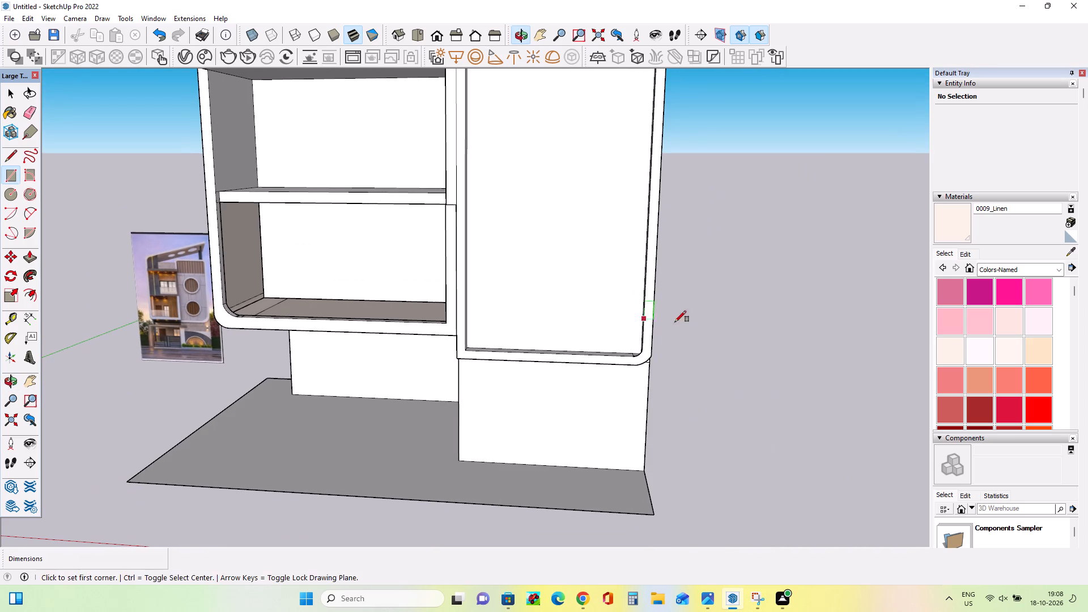
pyautogui.click(28, 381)
pyautogui.moveTo(456, 182); pyautogui.dragTo(450, 316)
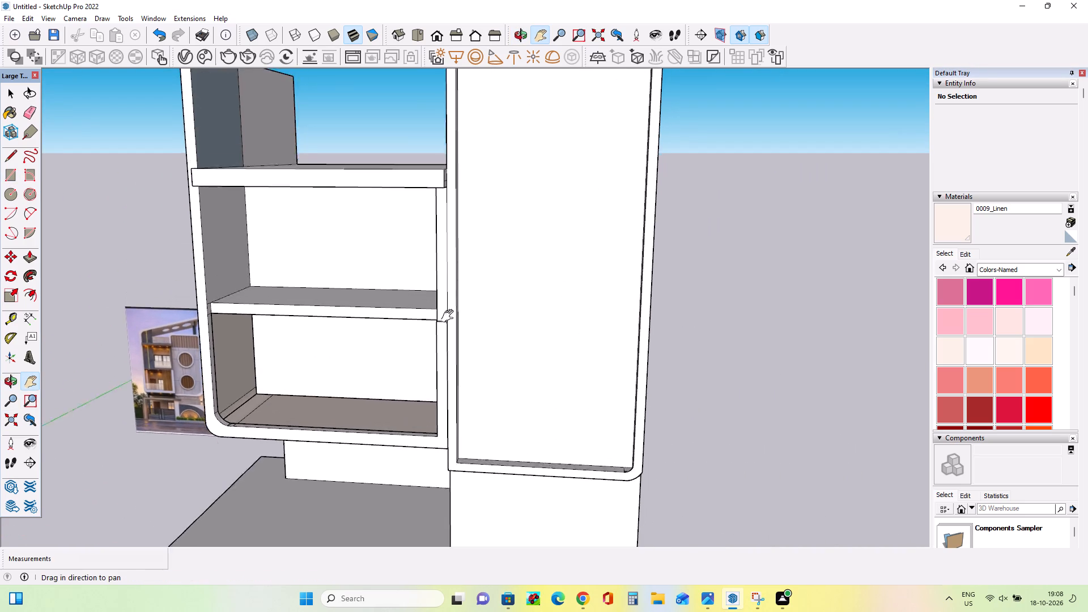
pyautogui.moveTo(450, 316); pyautogui.dragTo(453, 331)
pyautogui.moveTo(525, 324); pyautogui.dragTo(563, 292, button='middle')
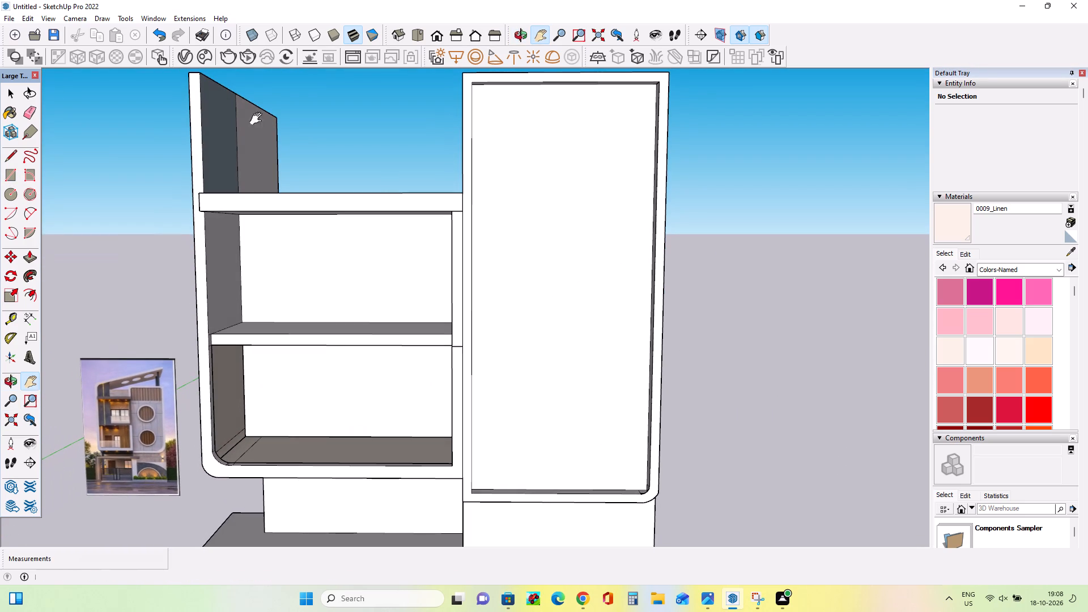
pyautogui.click(14, 194)
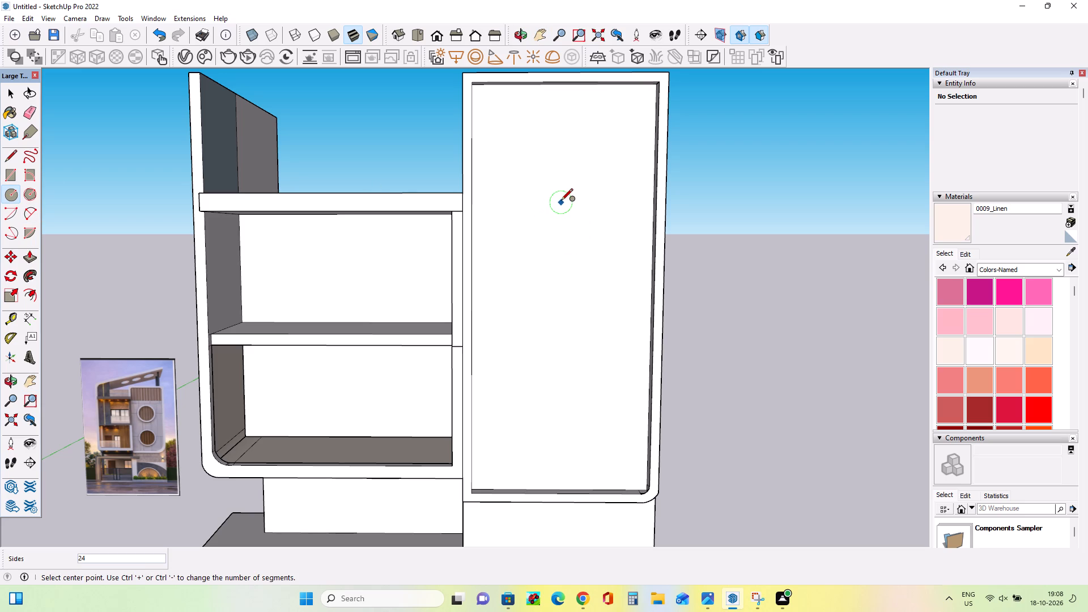
pyautogui.moveTo(561, 197); pyautogui.dragTo(585, 228)
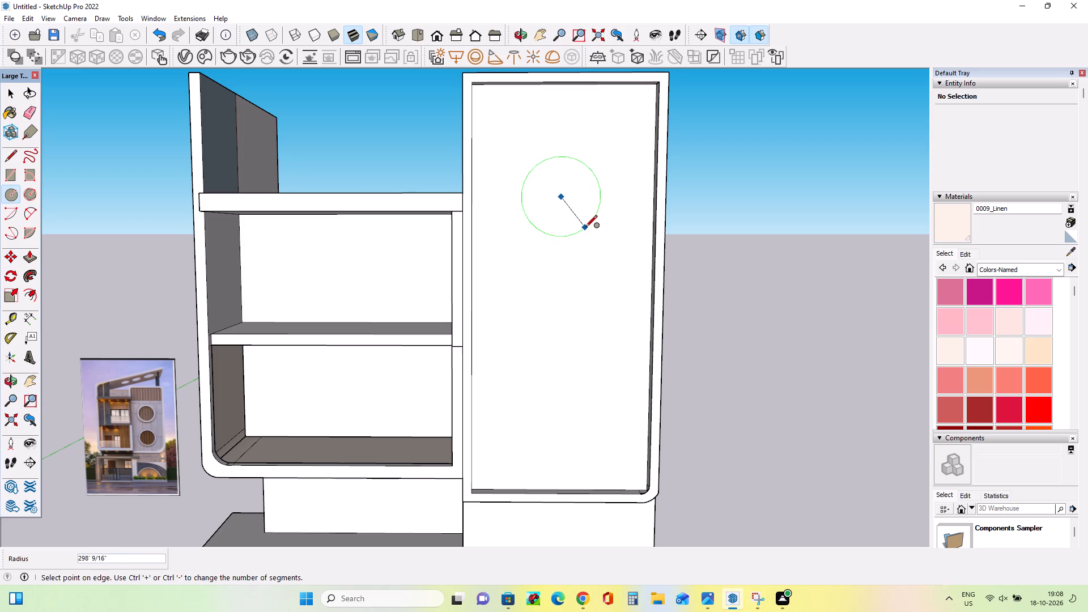
pyautogui.moveTo(585, 228); pyautogui.dragTo(590, 233)
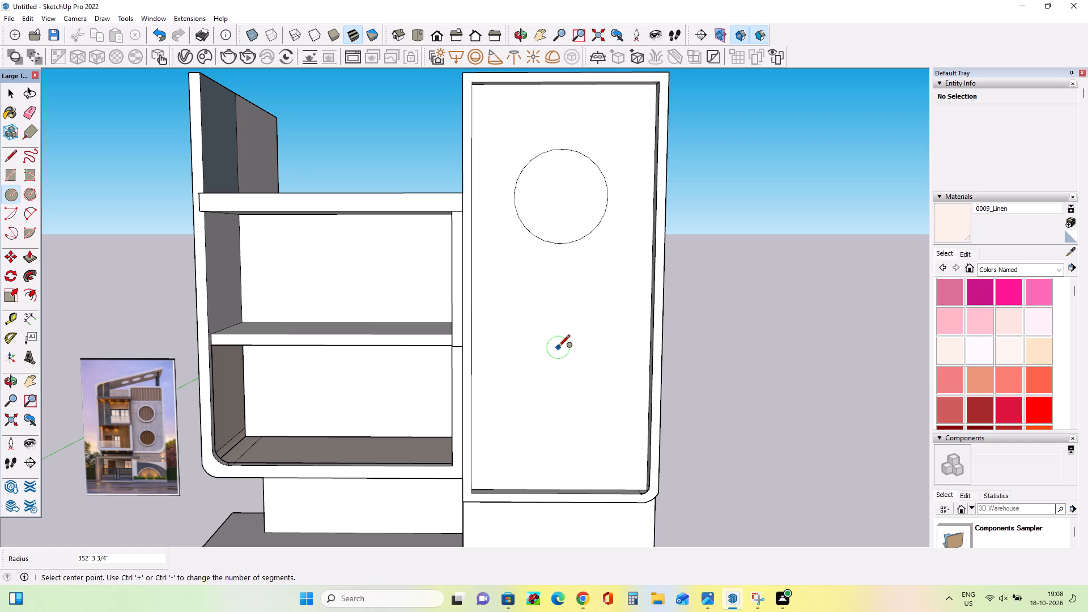
# Copy the circle about 1104' 8" straight down the recessed back face of the tall block.
pyautogui.click(558, 347)
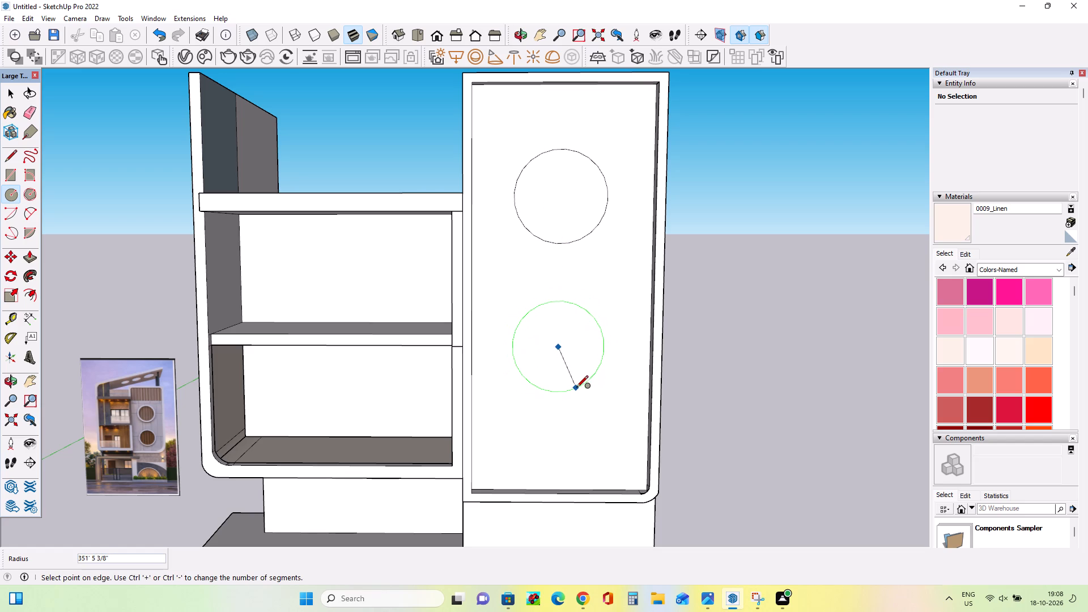
pyautogui.press('Escape')
pyautogui.click(10, 90)
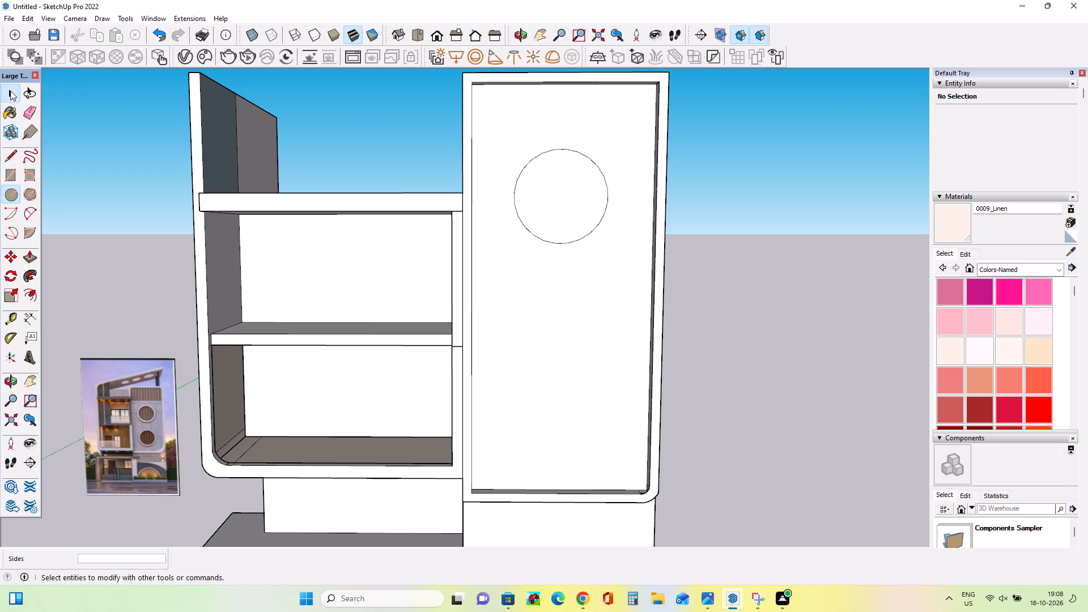
pyautogui.click(579, 238)
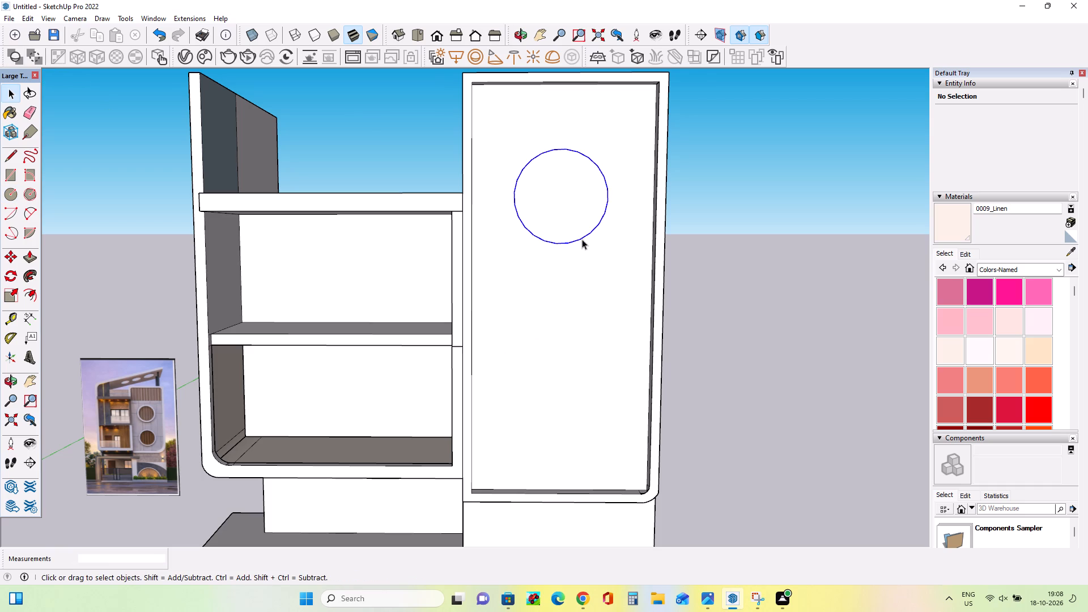
pyautogui.click(16, 256)
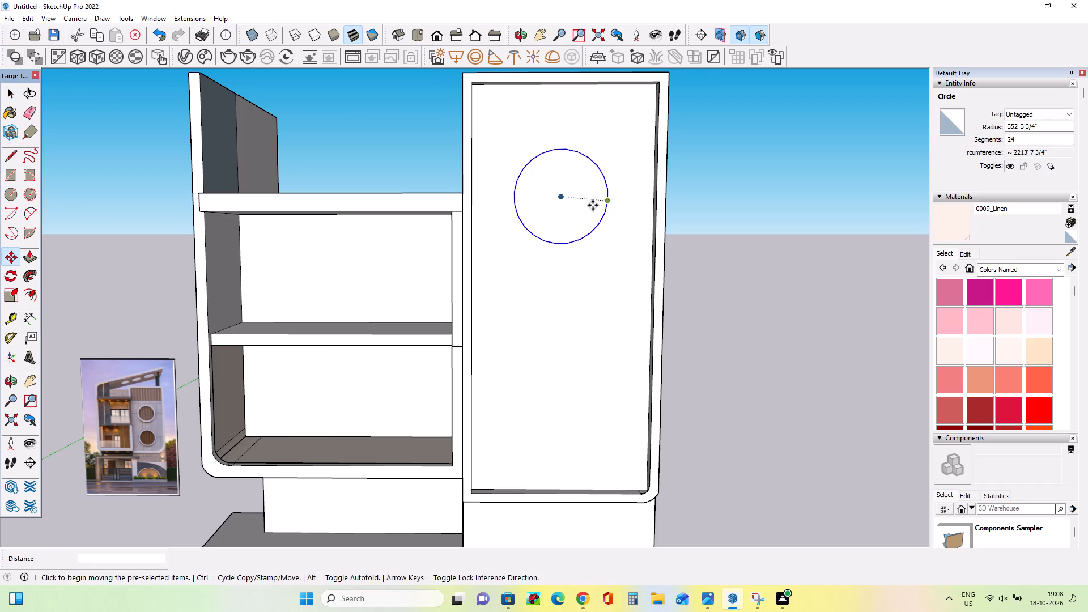
pyautogui.click(558, 244)
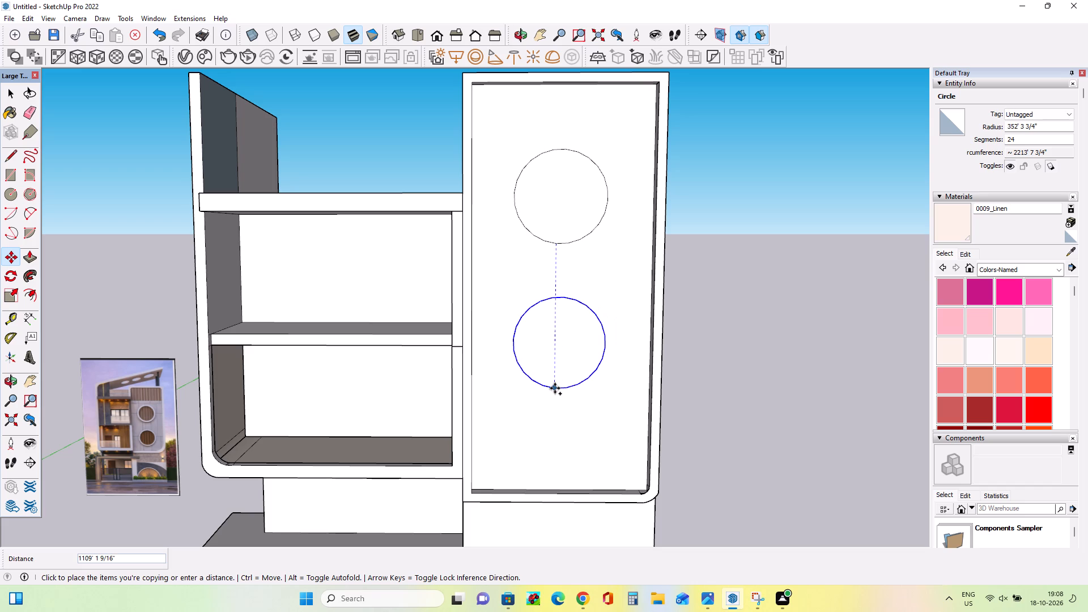
pyautogui.click(555, 388)
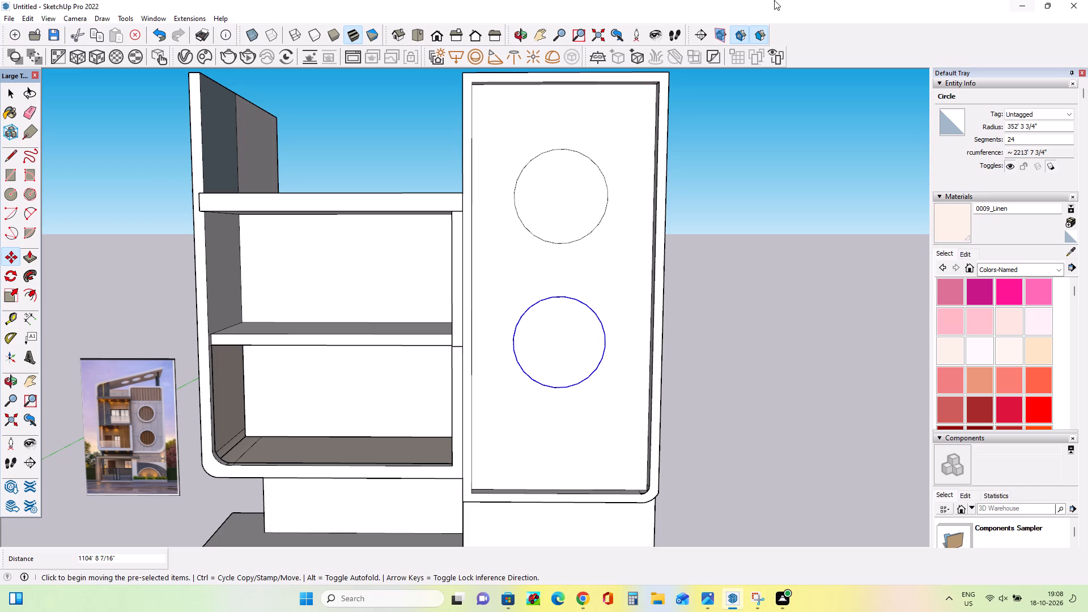
# Offset the lower circle inward by about 309' 8".
pyautogui.click(31, 296)
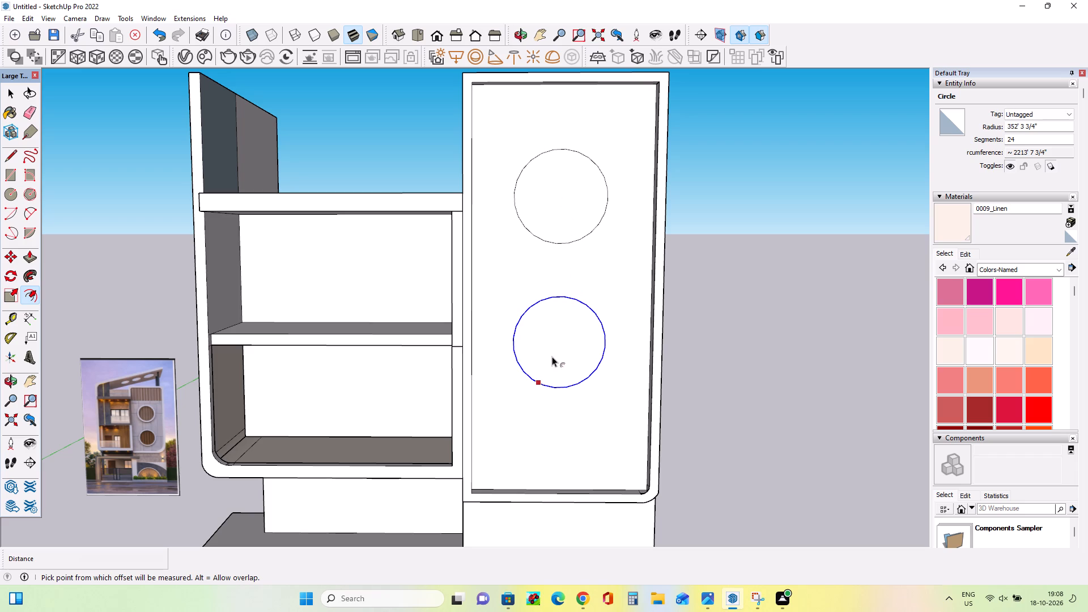
pyautogui.click(556, 347)
# Undo the lower circle's last offset and offset that circle inward by a small distance, forming a narrow ring.
pyautogui.hotkey('ctrl', 'z')
pyautogui.moveTo(563, 339); pyautogui.dragTo(610, 347)
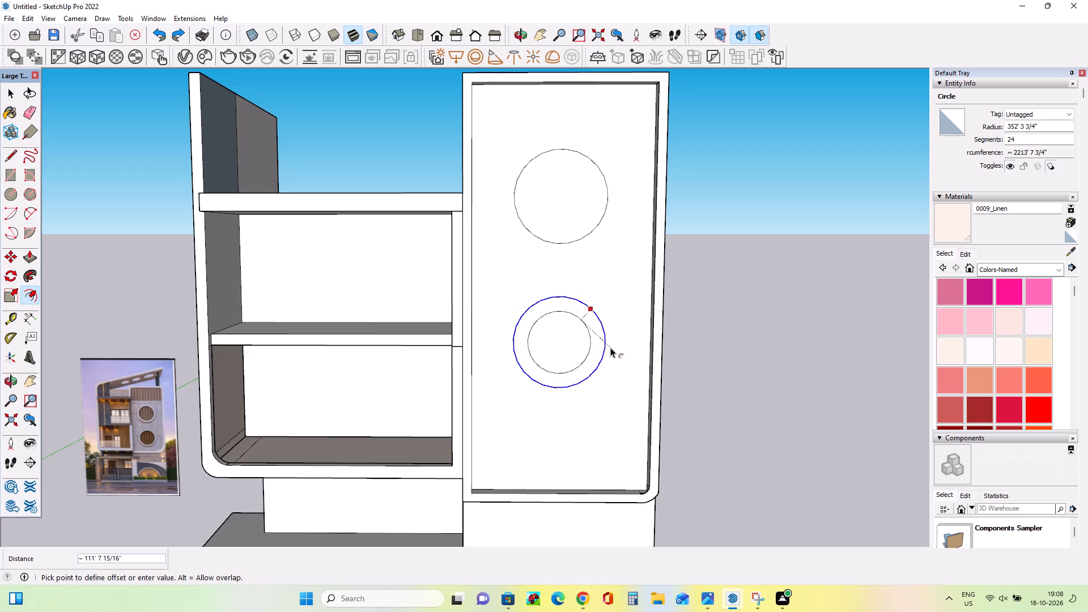
pyautogui.moveTo(610, 347); pyautogui.dragTo(611, 331)
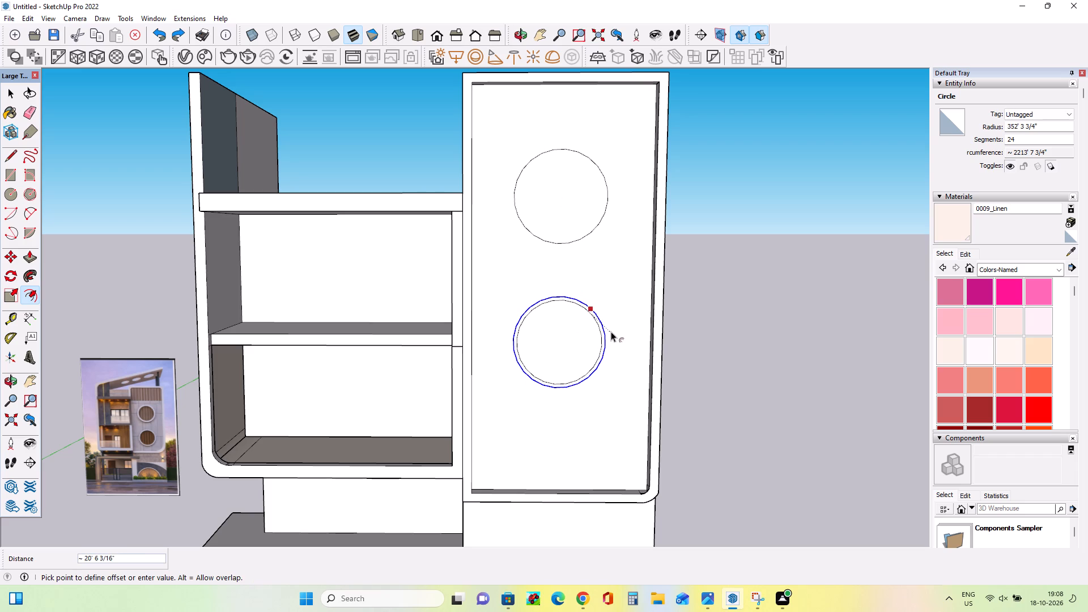
pyautogui.moveTo(611, 331); pyautogui.dragTo(611, 333)
pyautogui.press('space')
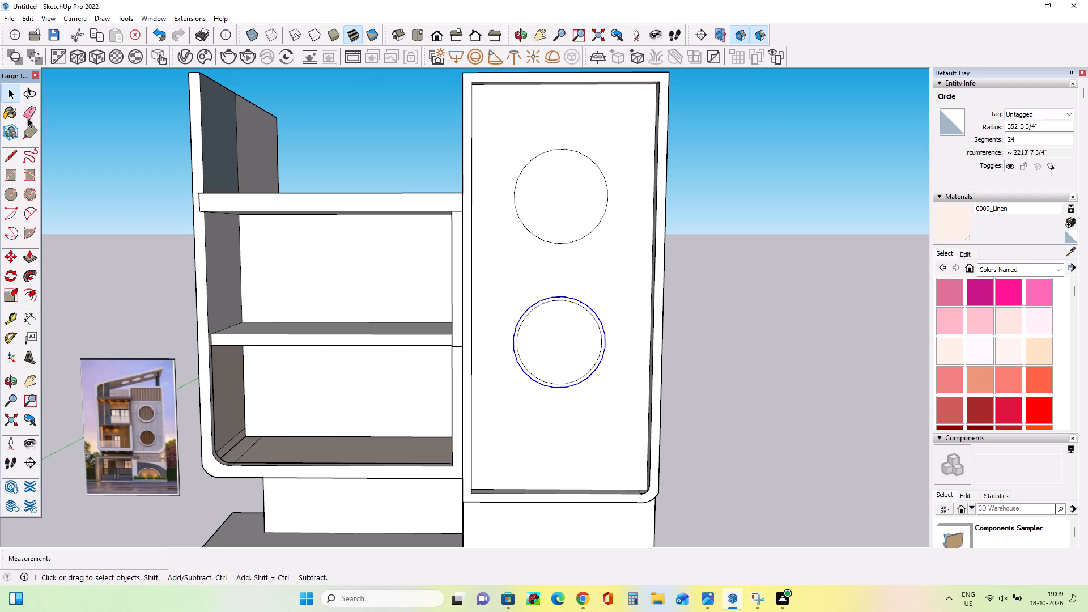
pyautogui.click(3, 89)
pyautogui.doubleClick(141, 142)
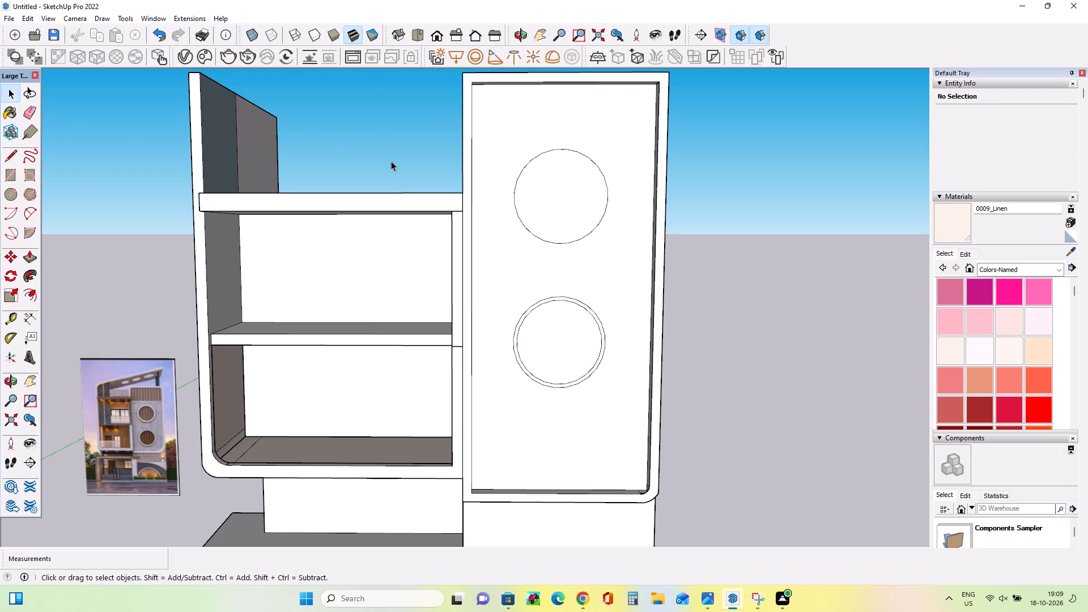
# Offset the upper circle inward by a small distance to form a narrow ring like the lower one.
pyautogui.click(32, 297)
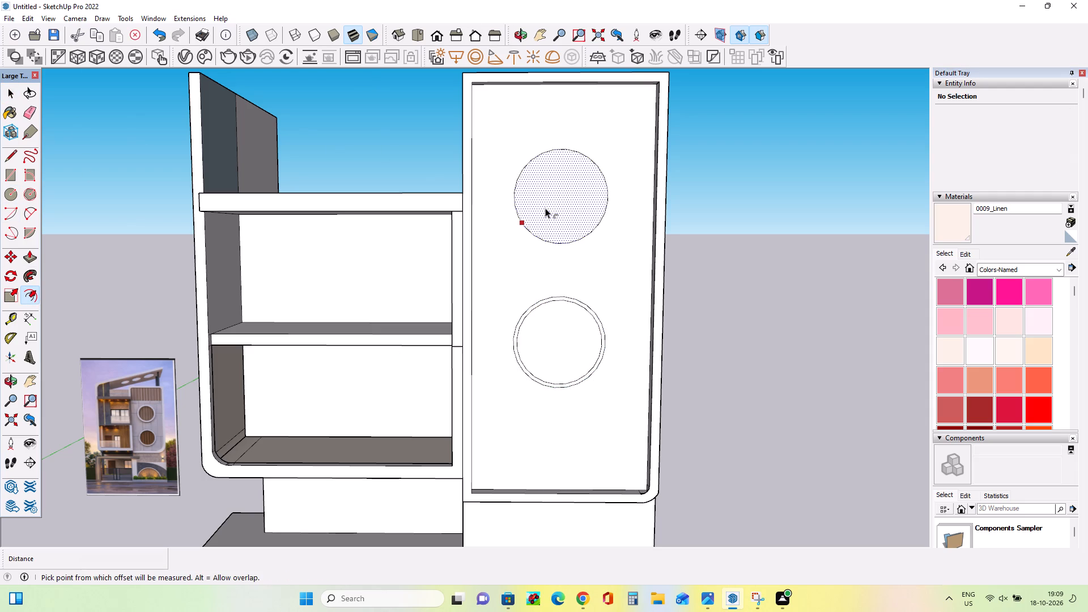
pyautogui.moveTo(550, 205); pyautogui.dragTo(522, 218)
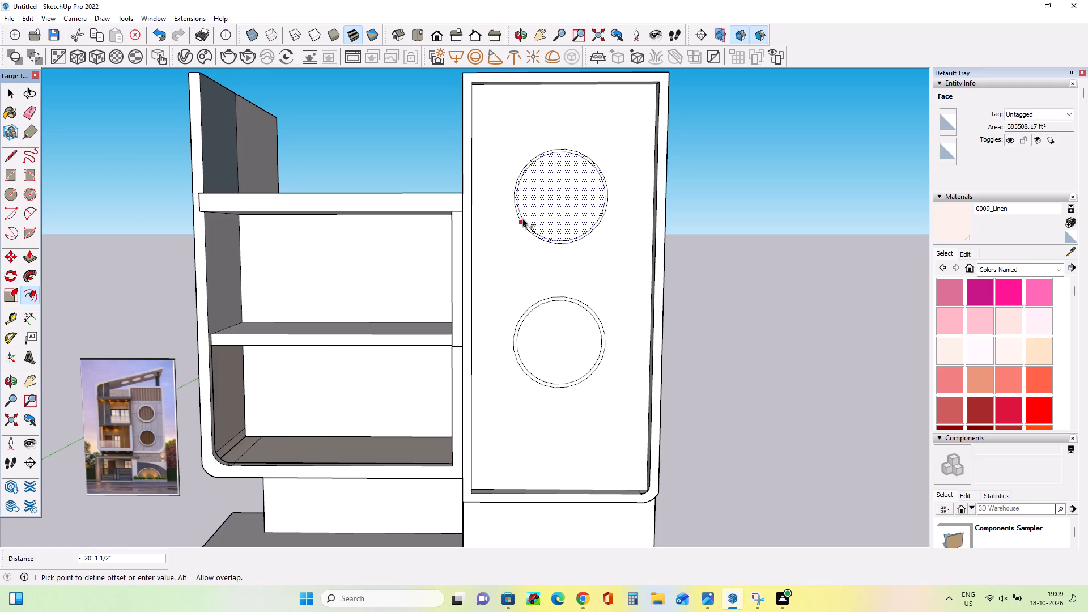
pyautogui.moveTo(522, 218); pyautogui.dragTo(524, 217)
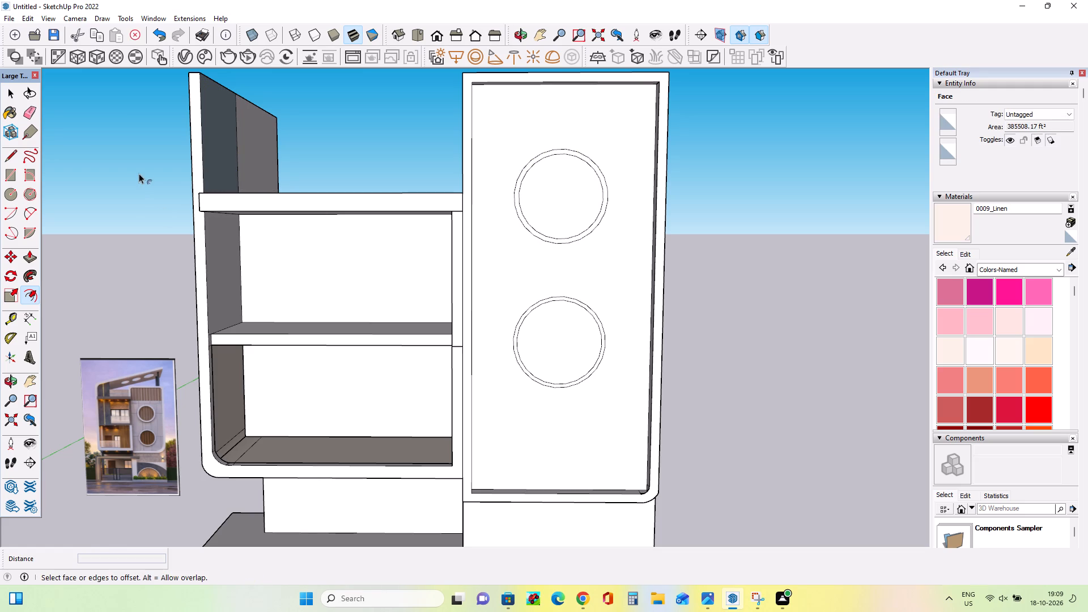
pyautogui.click(139, 172)
# Push/Pull the narrow ring of the upper circle outward from the tall block's recessed back face.
pyautogui.click(24, 254)
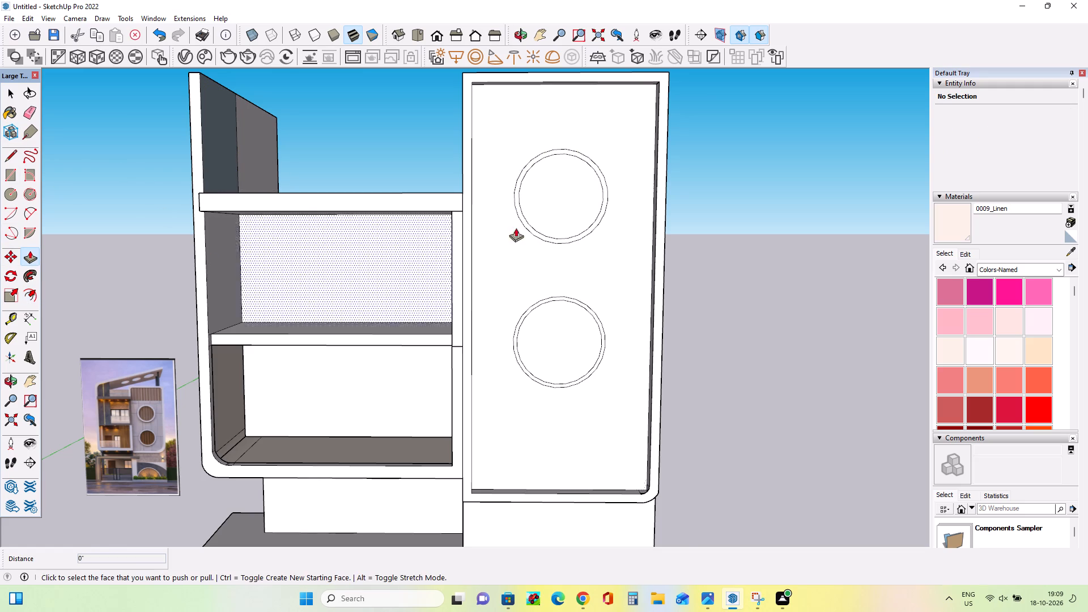
pyautogui.scroll(3, 566, 235)
pyautogui.moveTo(566, 241); pyautogui.dragTo(555, 244)
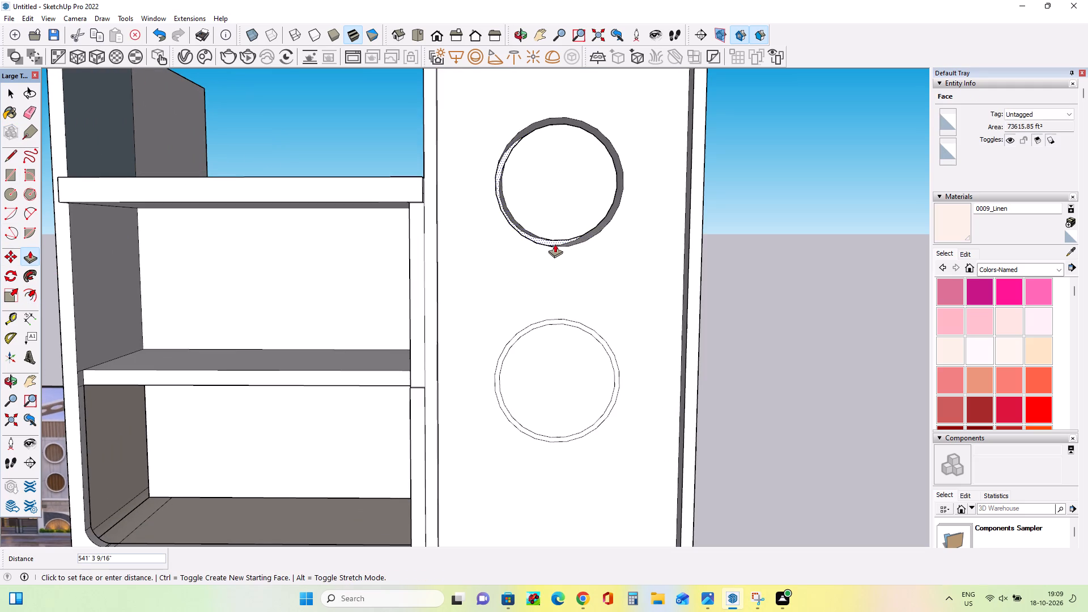
pyautogui.moveTo(555, 244); pyautogui.dragTo(570, 235)
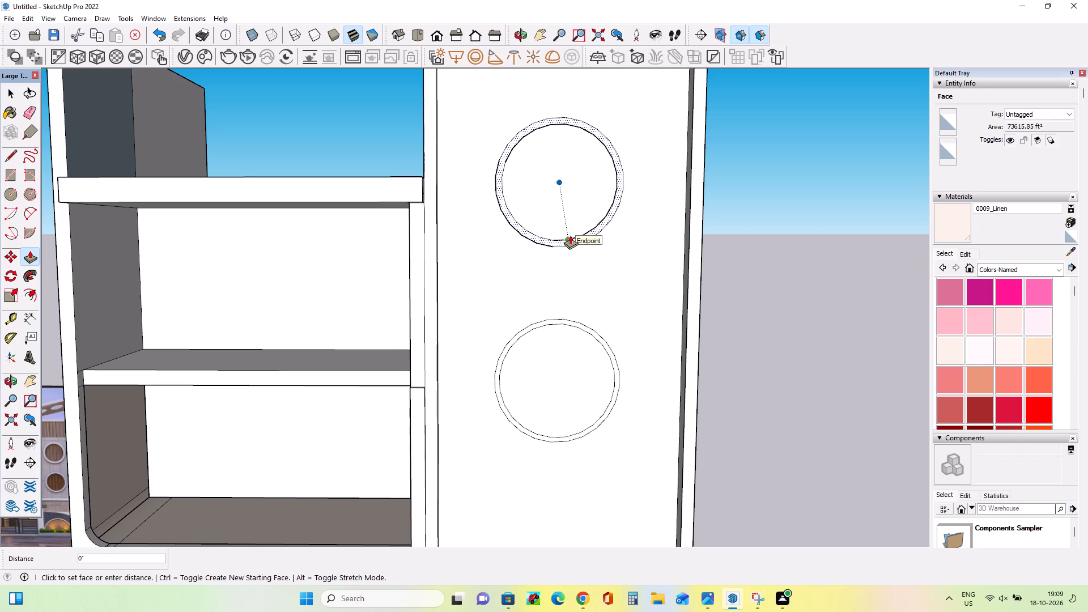
pyautogui.moveTo(570, 235); pyautogui.dragTo(571, 235)
pyautogui.moveTo(529, 267); pyautogui.dragTo(740, 350, button='middle')
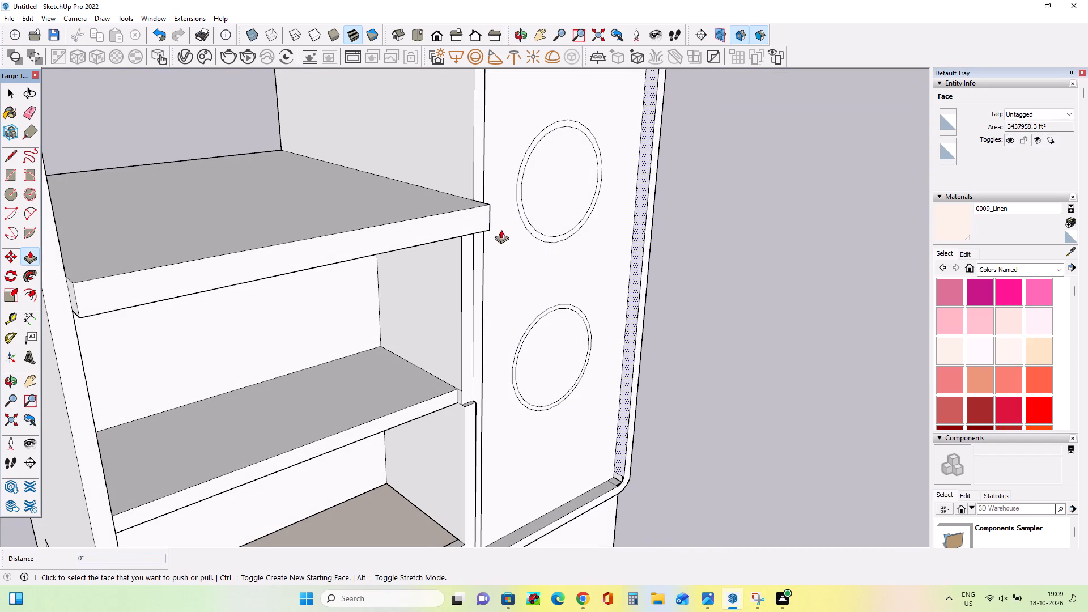
pyautogui.moveTo(528, 227); pyautogui.dragTo(534, 228)
# Push/Pull the narrow ring of the lower circle outward by 43' 10".
pyautogui.click(531, 404)
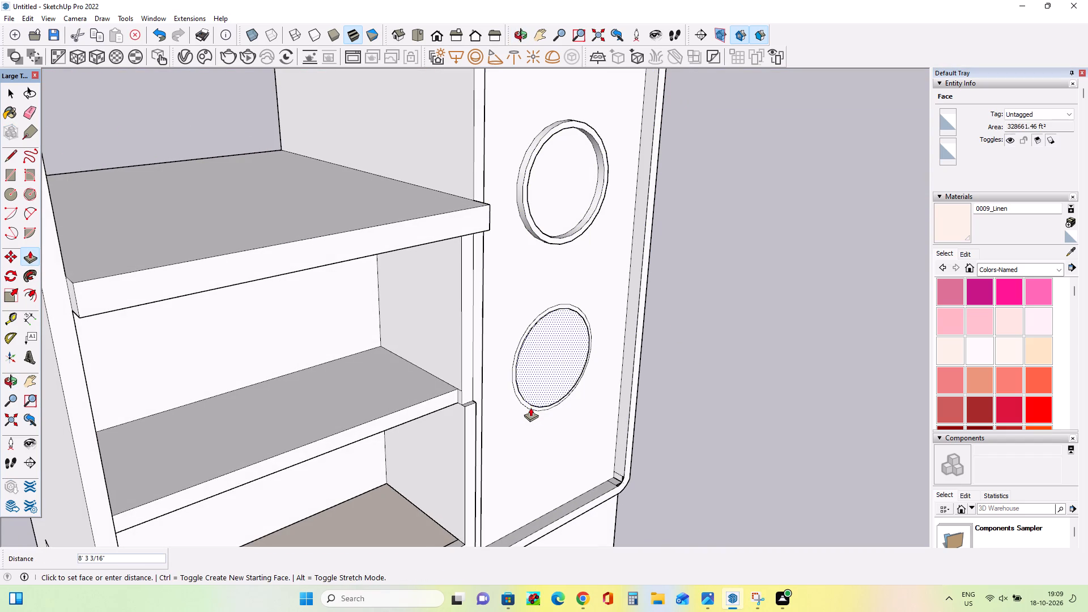
pyautogui.press('Escape')
pyautogui.moveTo(529, 406); pyautogui.dragTo(534, 407)
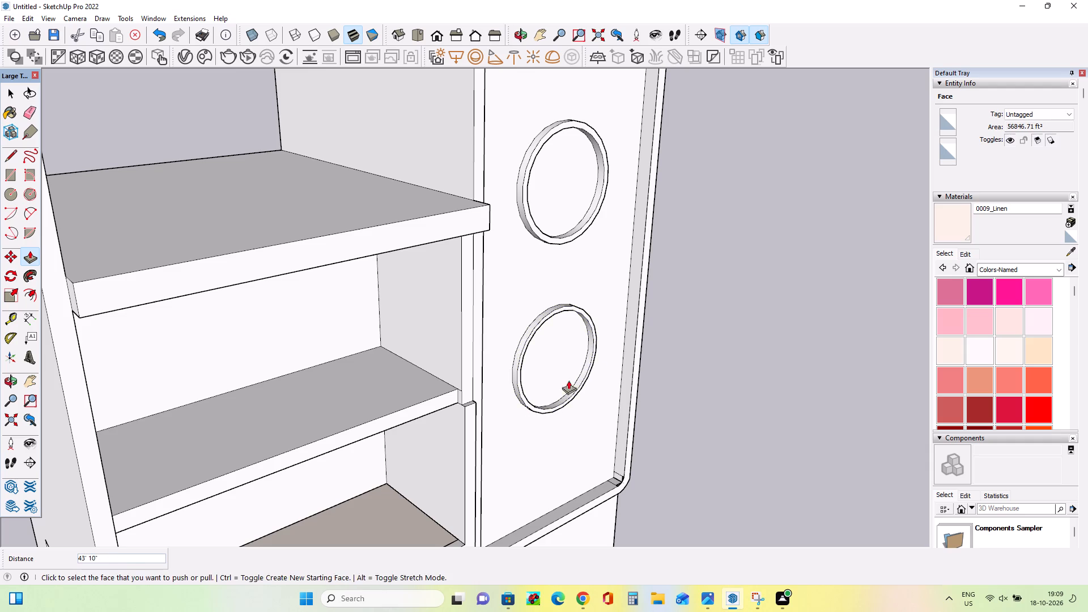
# Examine the two raised window rings and the whole facade from several angles.
pyautogui.moveTo(599, 363); pyautogui.dragTo(371, 313, button='middle')
pyautogui.scroll(-5, 368, 312)
pyautogui.moveTo(502, 284); pyautogui.dragTo(505, 304, button='middle')
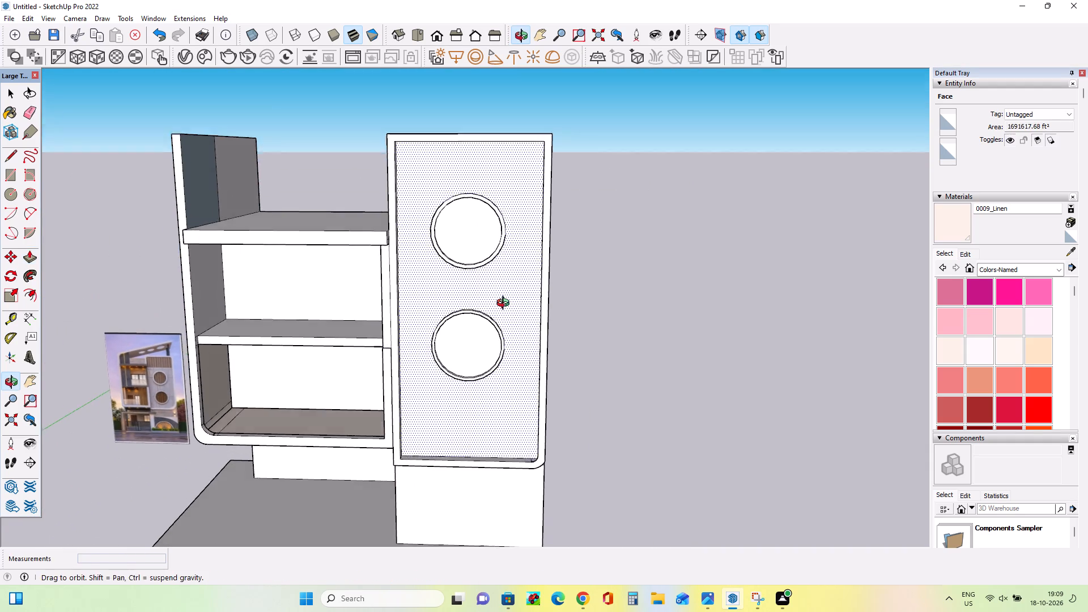
pyautogui.moveTo(505, 304); pyautogui.dragTo(507, 321, button='middle')
pyautogui.scroll(-1, 507, 321)
pyautogui.scroll(6, 465, 325)
pyautogui.moveTo(502, 286); pyautogui.dragTo(485, 296, button='middle')
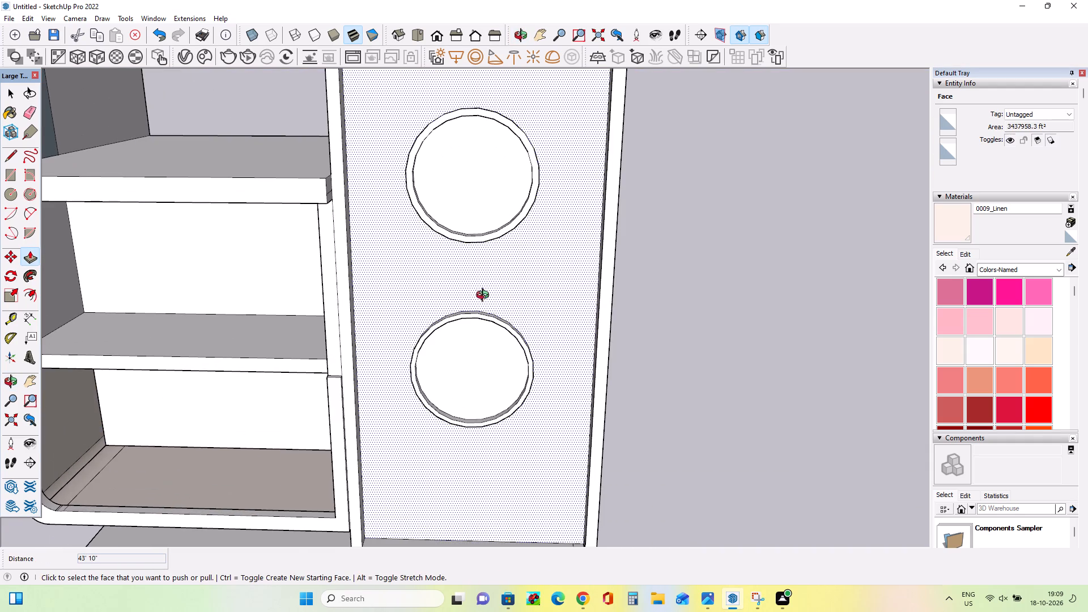
pyautogui.moveTo(485, 296); pyautogui.dragTo(608, 317, button='middle')
pyautogui.scroll(-5, 608, 317)
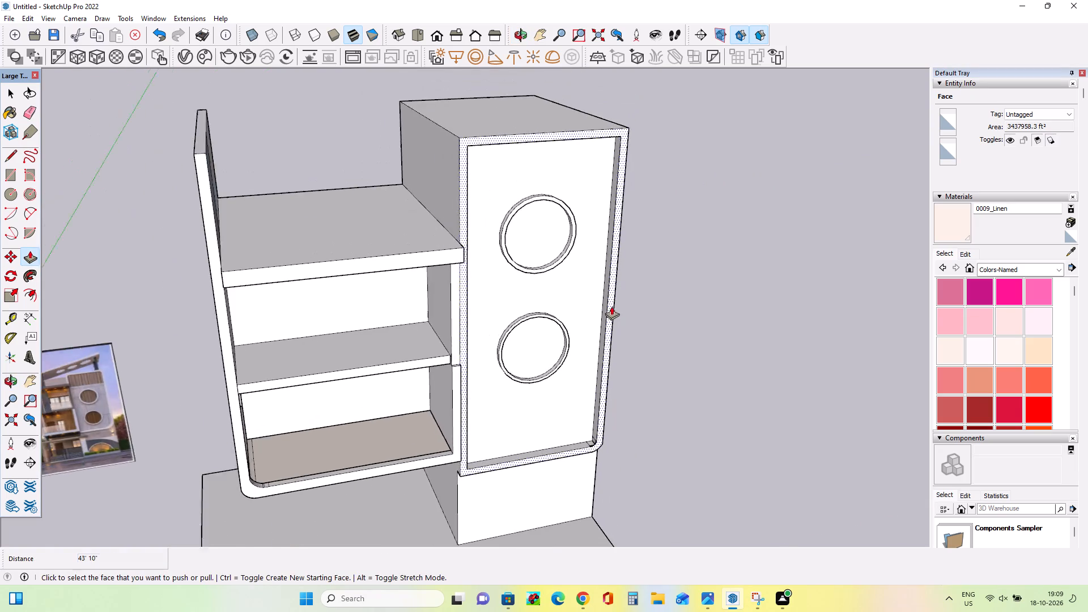
pyautogui.scroll(-2, 611, 306)
pyautogui.moveTo(705, 312); pyautogui.dragTo(601, 218, button='middle')
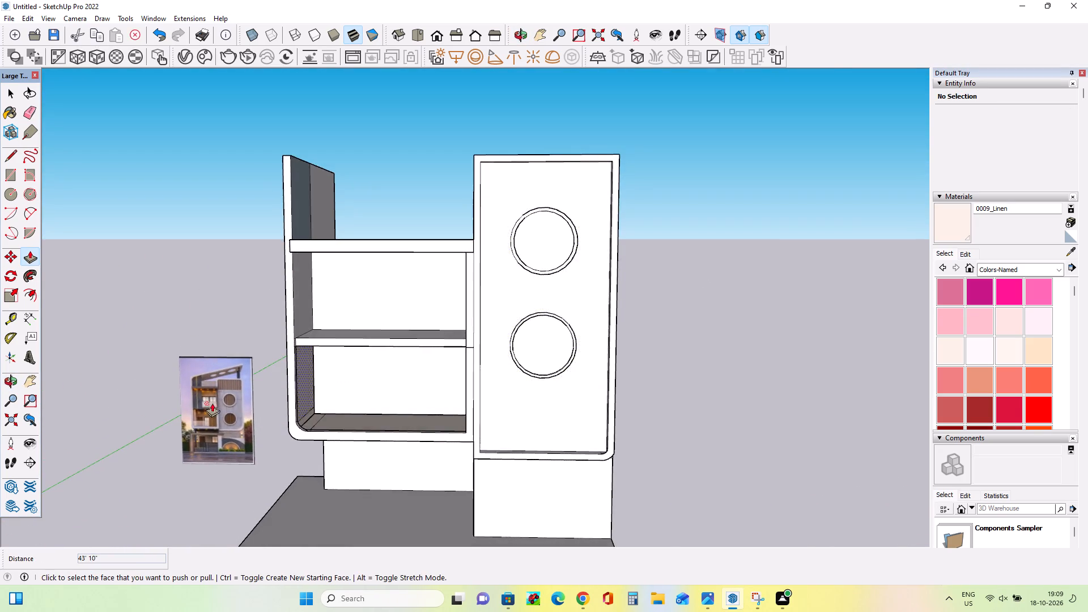
# Study the slatted band and round windows of the tall block in the reference image and compare them with the model.
pyautogui.scroll(11, 194, 409)
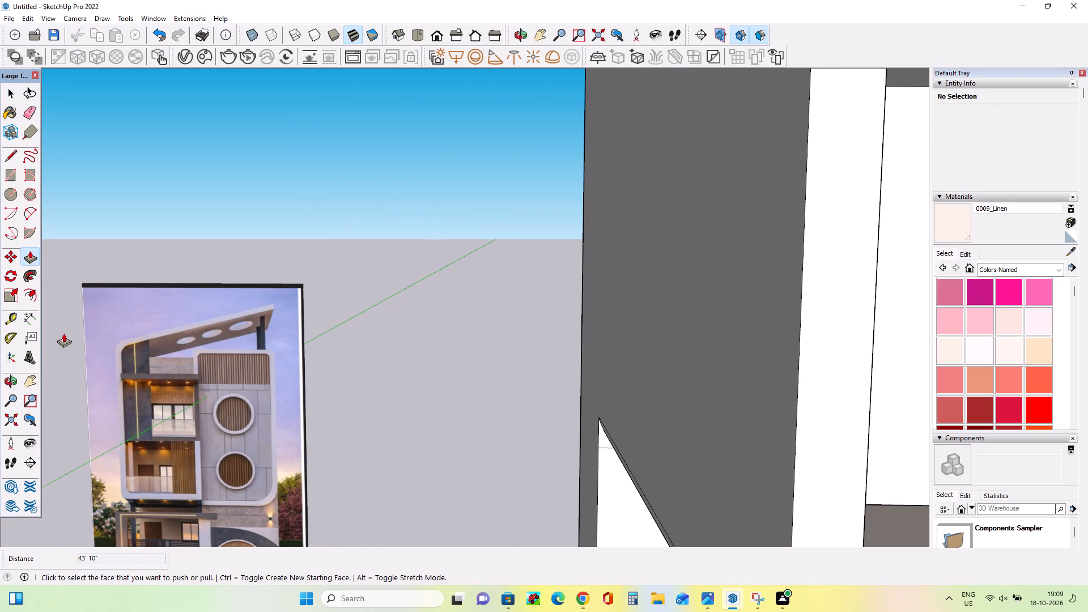
pyautogui.moveTo(398, 389); pyautogui.dragTo(402, 378, button='middle')
pyautogui.scroll(-3, 317, 392)
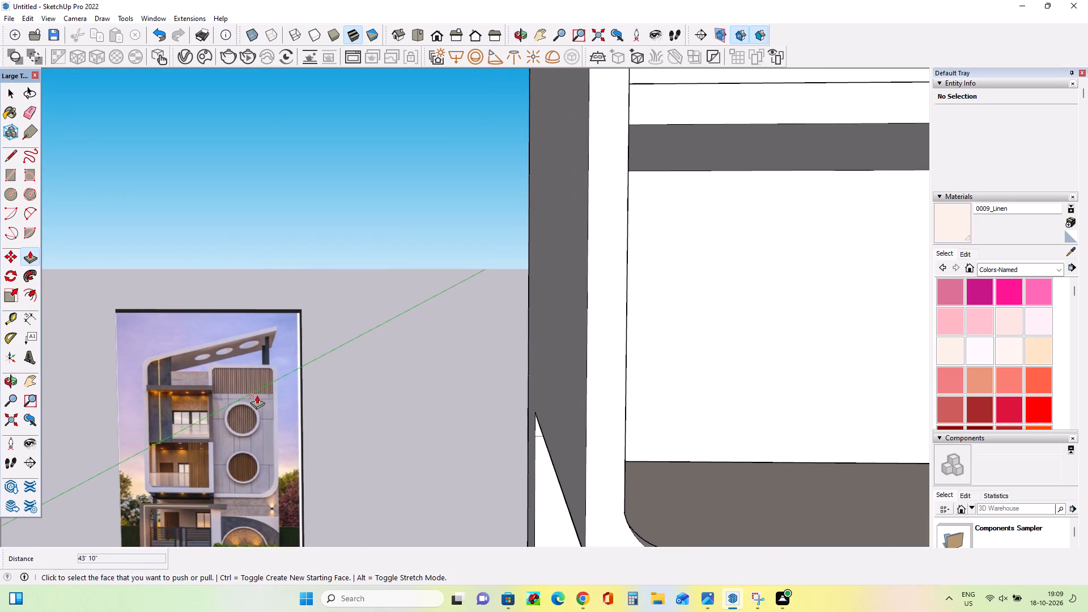
pyautogui.scroll(-1, 271, 438)
pyautogui.scroll(1, 271, 438)
pyautogui.scroll(-11, 271, 438)
pyautogui.scroll(3, 551, 271)
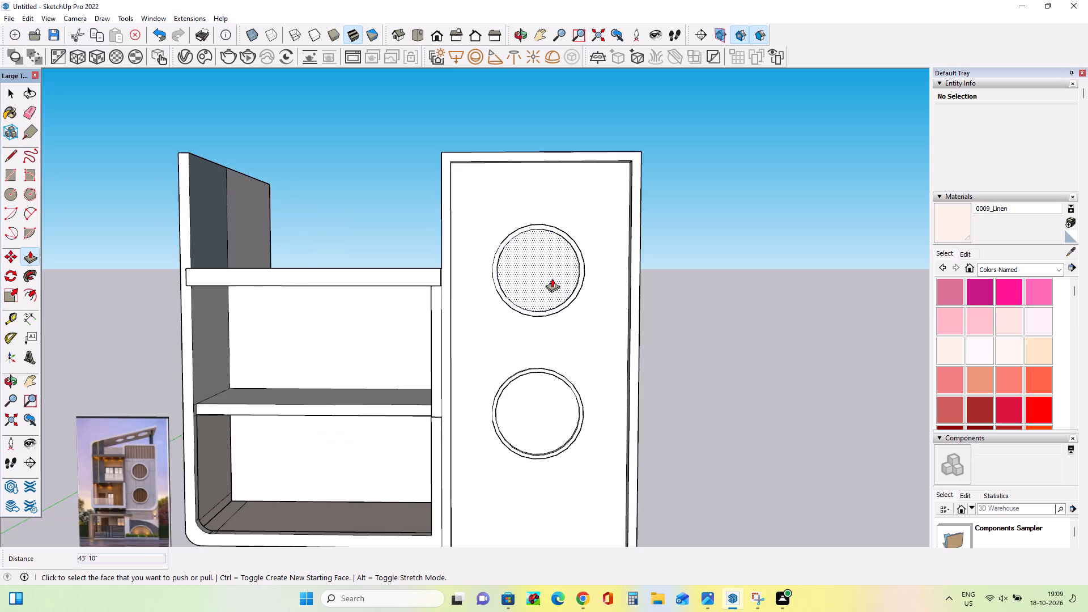
pyautogui.scroll(2, 552, 278)
pyautogui.moveTo(593, 267); pyautogui.dragTo(596, 306, button='middle')
pyautogui.moveTo(562, 236); pyautogui.dragTo(568, 253, button='middle')
pyautogui.scroll(9, 125, 450)
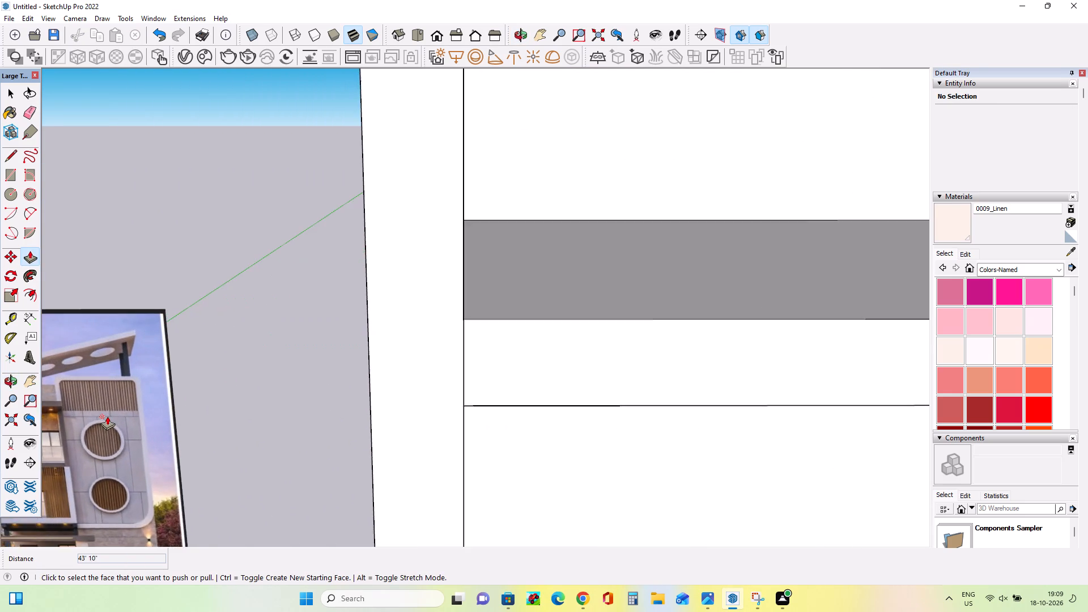
pyautogui.scroll(13, 107, 416)
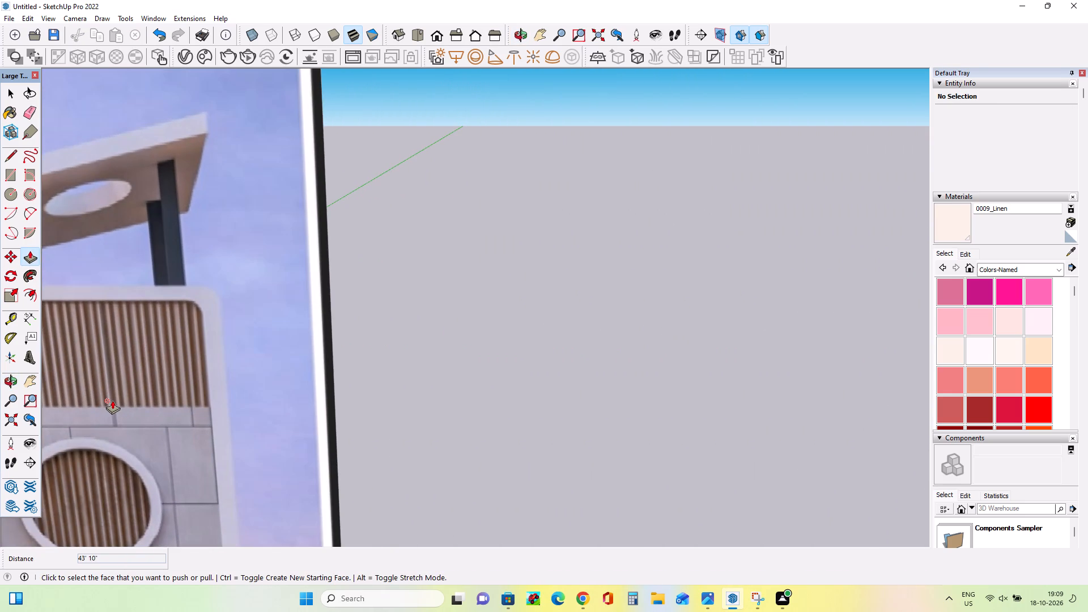
pyautogui.scroll(-2, 158, 386)
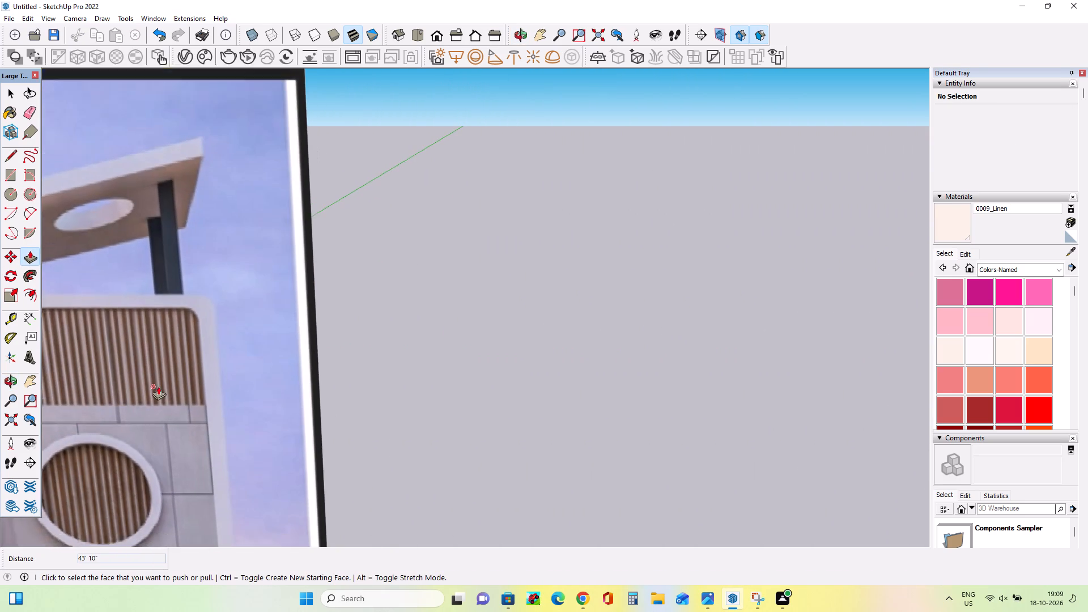
pyautogui.scroll(-17, 158, 386)
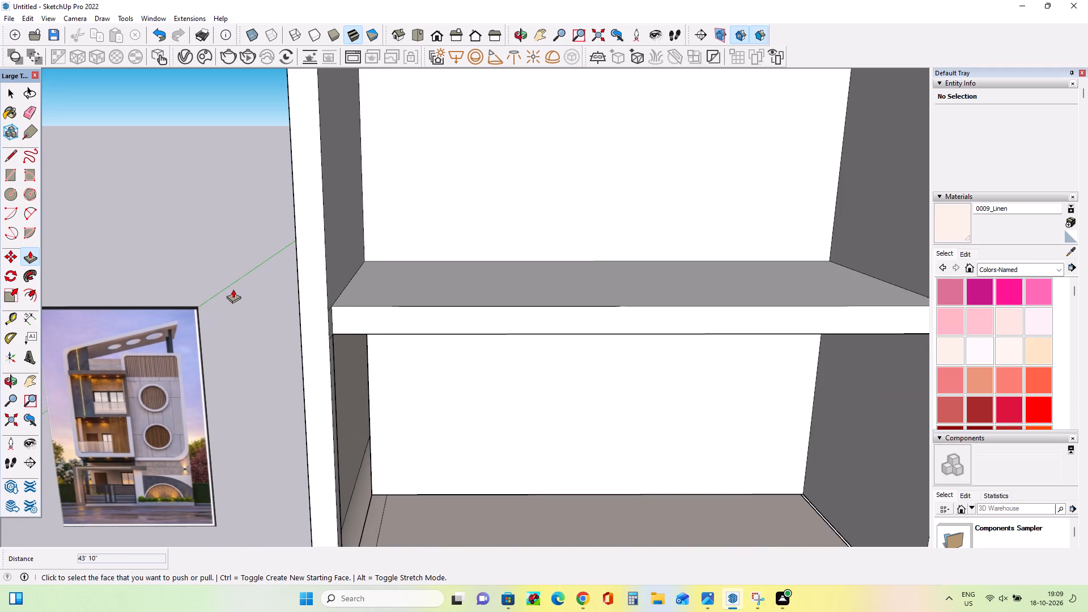
pyautogui.moveTo(233, 289); pyautogui.dragTo(215, 325, button='middle')
pyautogui.scroll(-6, 215, 325)
pyautogui.moveTo(491, 262); pyautogui.dragTo(500, 287, button='middle')
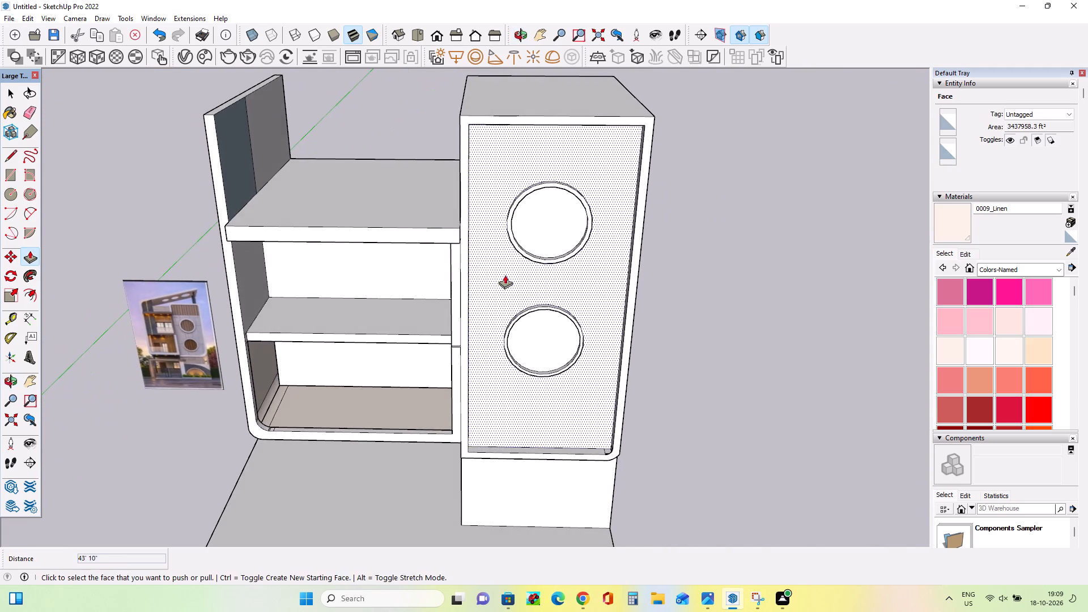
pyautogui.moveTo(553, 189); pyautogui.dragTo(573, 102, button='middle')
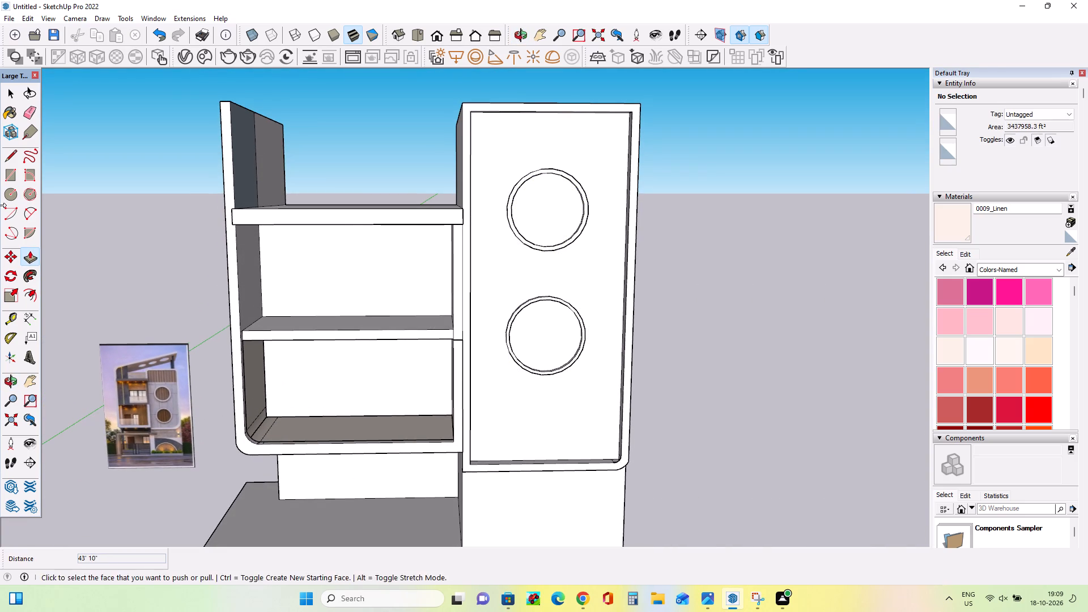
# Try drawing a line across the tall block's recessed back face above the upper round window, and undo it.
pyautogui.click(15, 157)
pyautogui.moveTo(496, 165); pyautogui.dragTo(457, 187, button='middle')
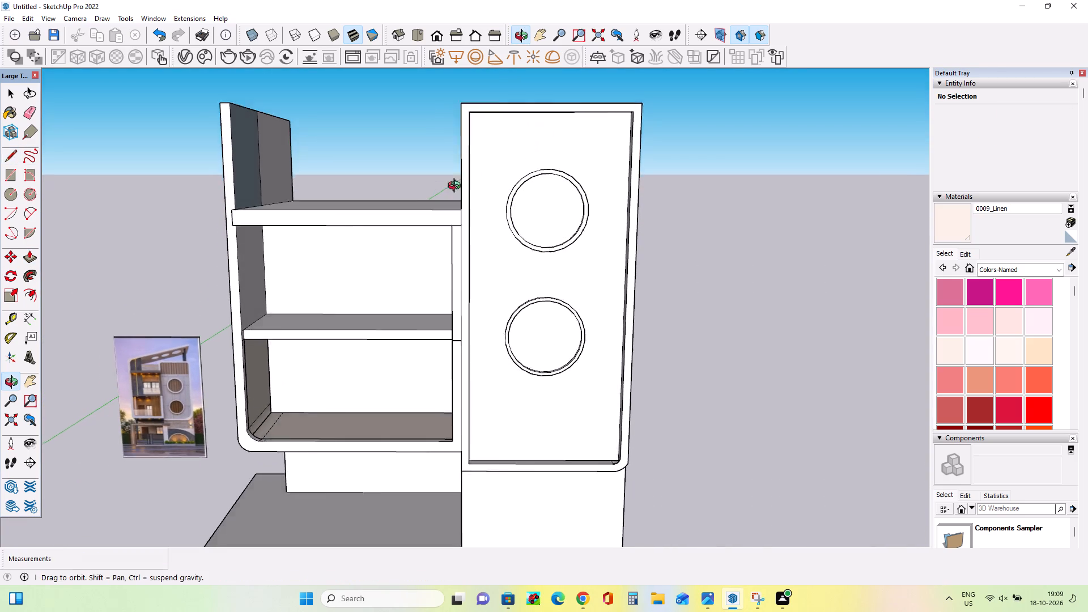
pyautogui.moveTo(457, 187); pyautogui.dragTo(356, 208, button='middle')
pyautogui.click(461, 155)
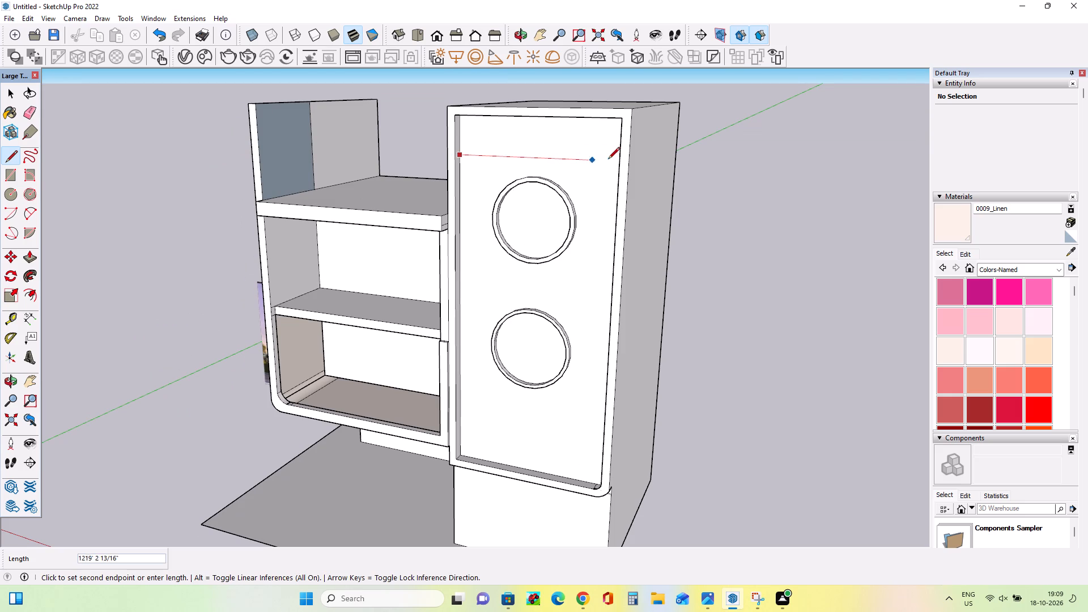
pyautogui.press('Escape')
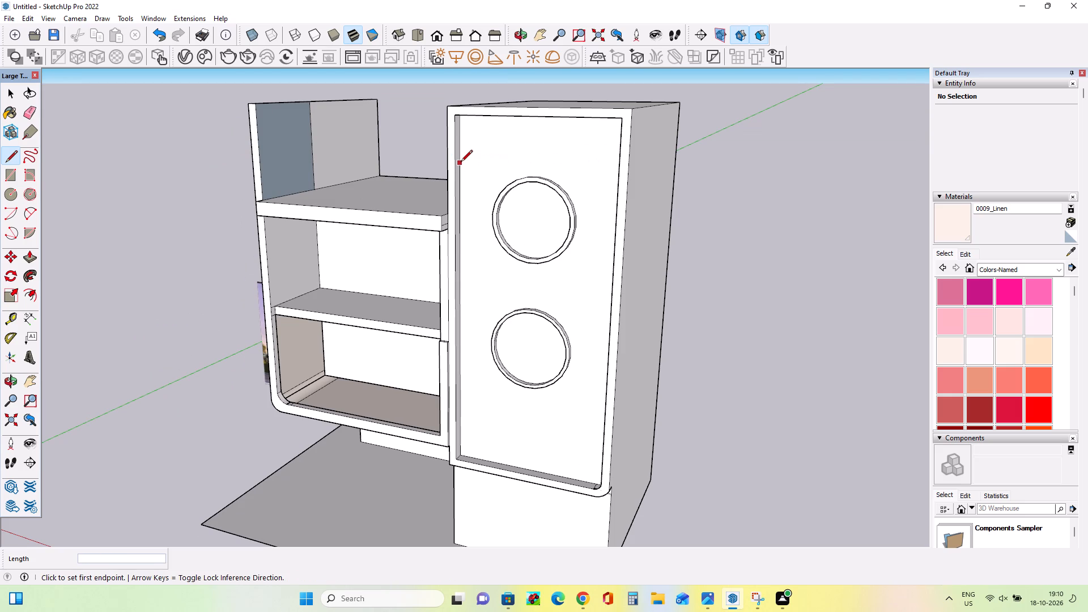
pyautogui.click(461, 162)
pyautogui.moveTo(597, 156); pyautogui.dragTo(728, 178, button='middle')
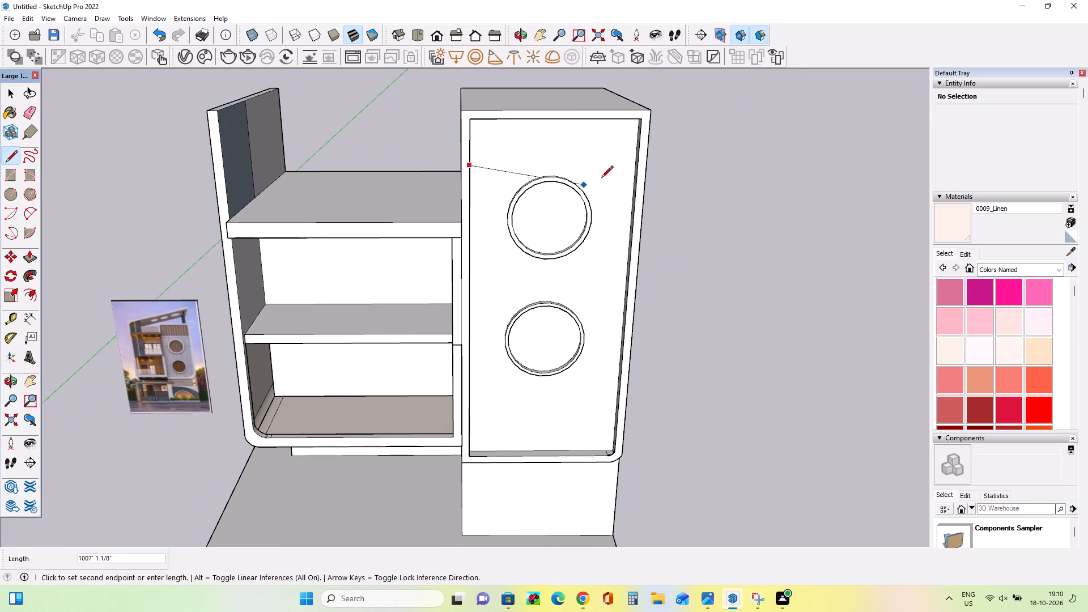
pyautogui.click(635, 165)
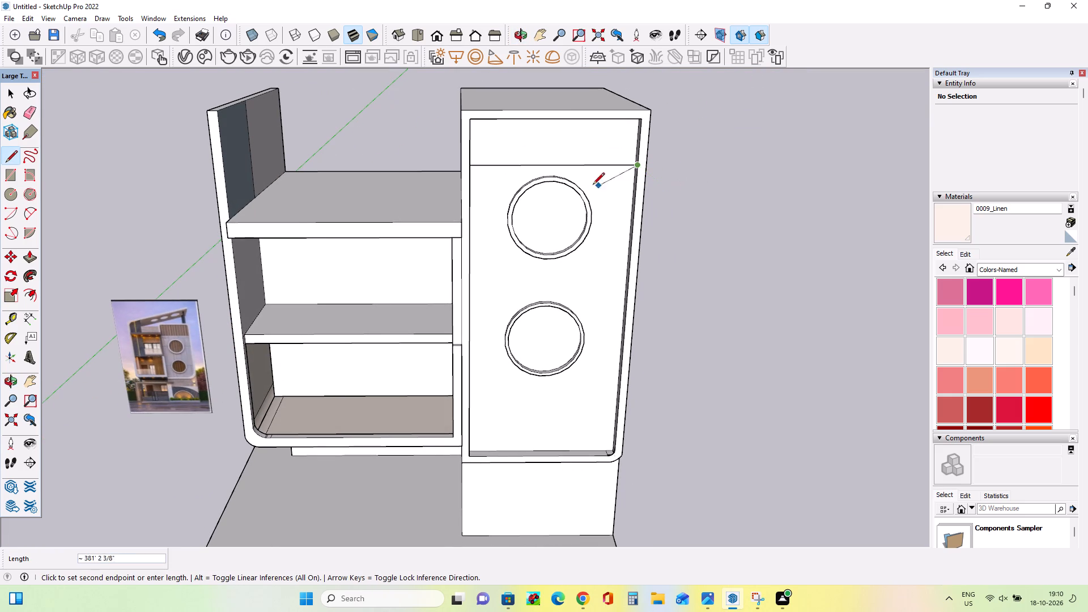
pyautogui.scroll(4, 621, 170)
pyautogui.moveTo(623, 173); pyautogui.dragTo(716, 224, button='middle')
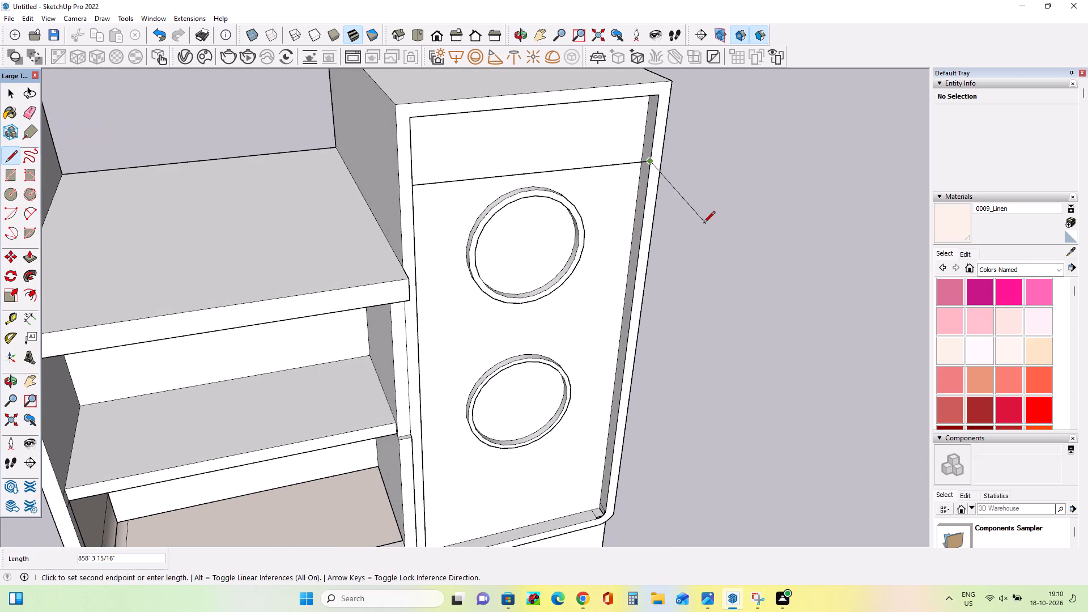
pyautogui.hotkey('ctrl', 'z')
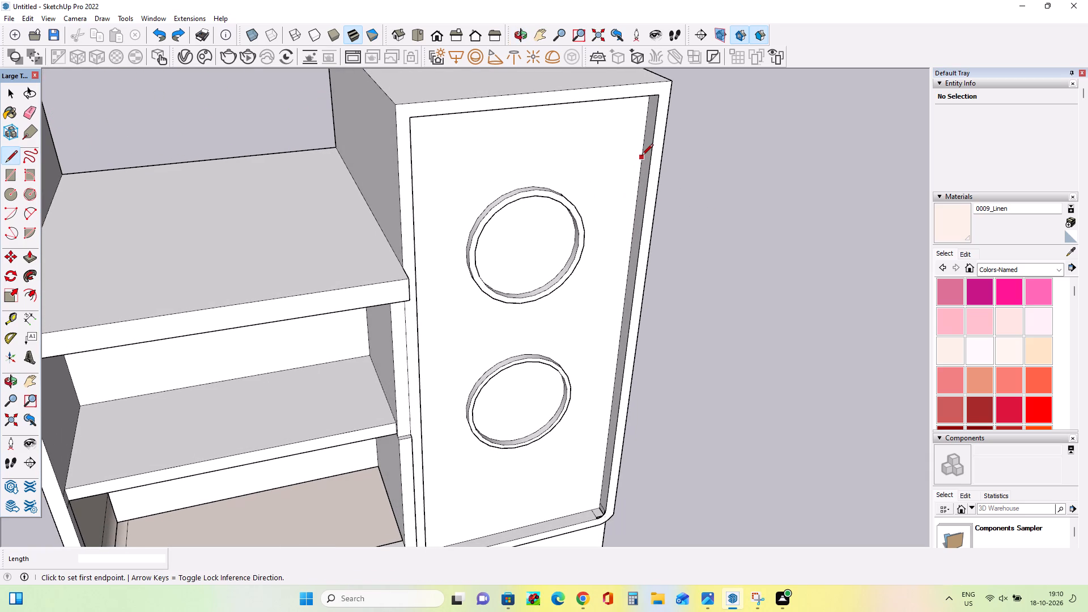
# Draw a horizontal line about 1364' long across the tall block's recessed back face, just above the upper round window.
pyautogui.click(641, 156)
pyautogui.moveTo(463, 192); pyautogui.dragTo(255, 160, button='middle')
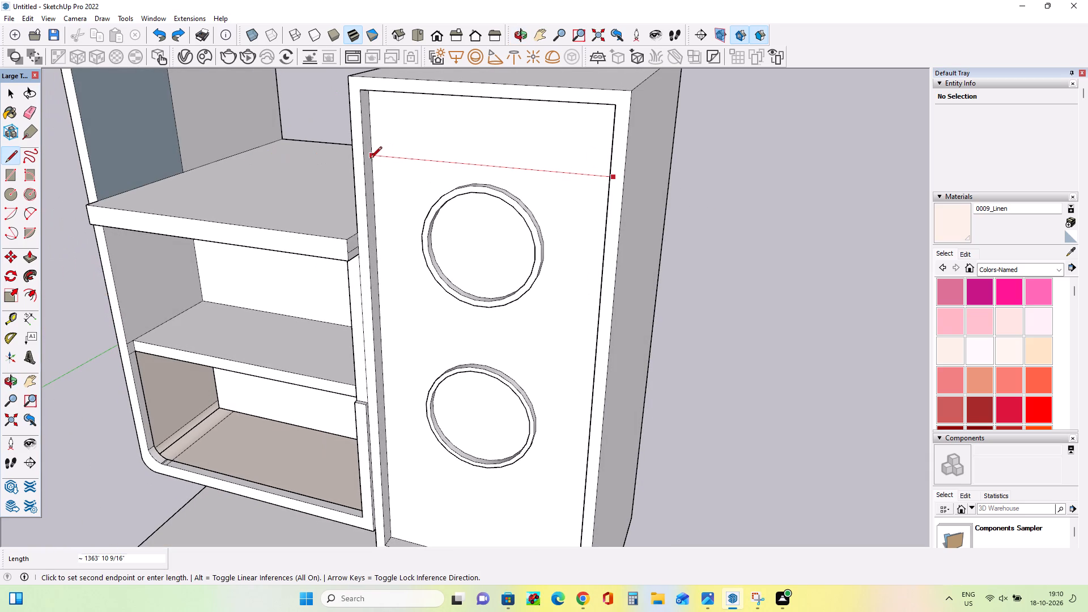
pyautogui.click(369, 161)
pyautogui.moveTo(435, 184); pyautogui.dragTo(525, 188, button='middle')
pyautogui.scroll(-3, 526, 188)
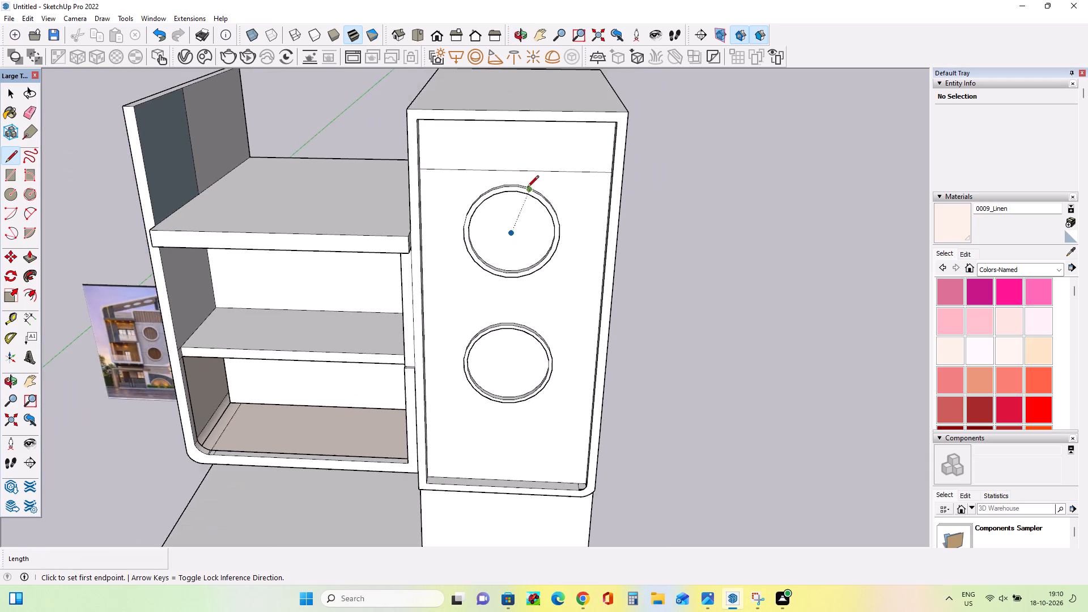
# Compare the tall block's top corners and slatted band in the reference image with the model.
pyautogui.scroll(-4, 528, 189)
pyautogui.scroll(12, 207, 321)
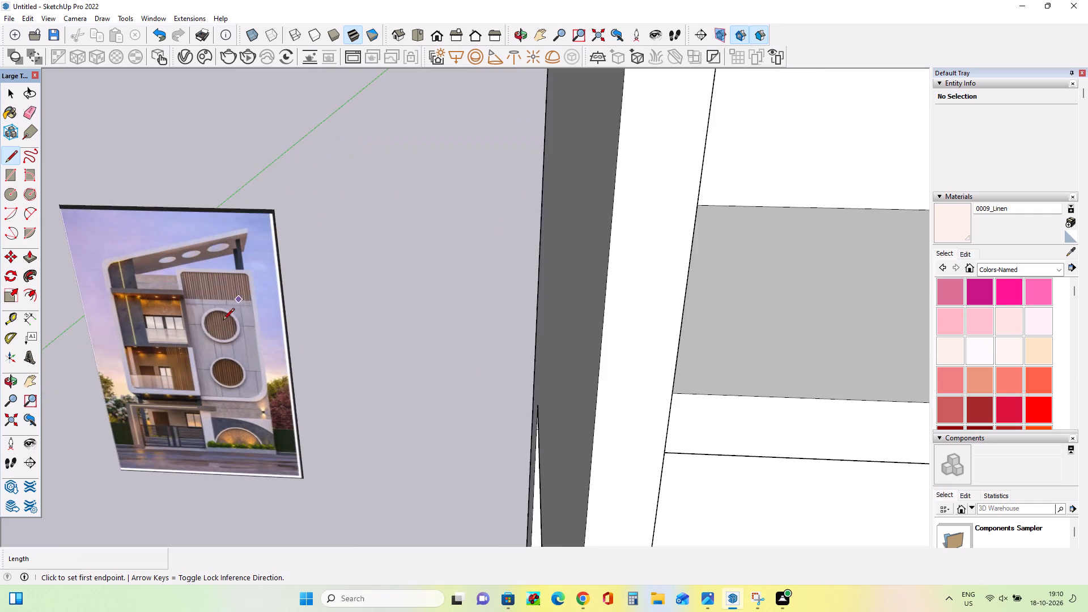
pyautogui.scroll(6, 223, 321)
pyautogui.scroll(-5, 196, 294)
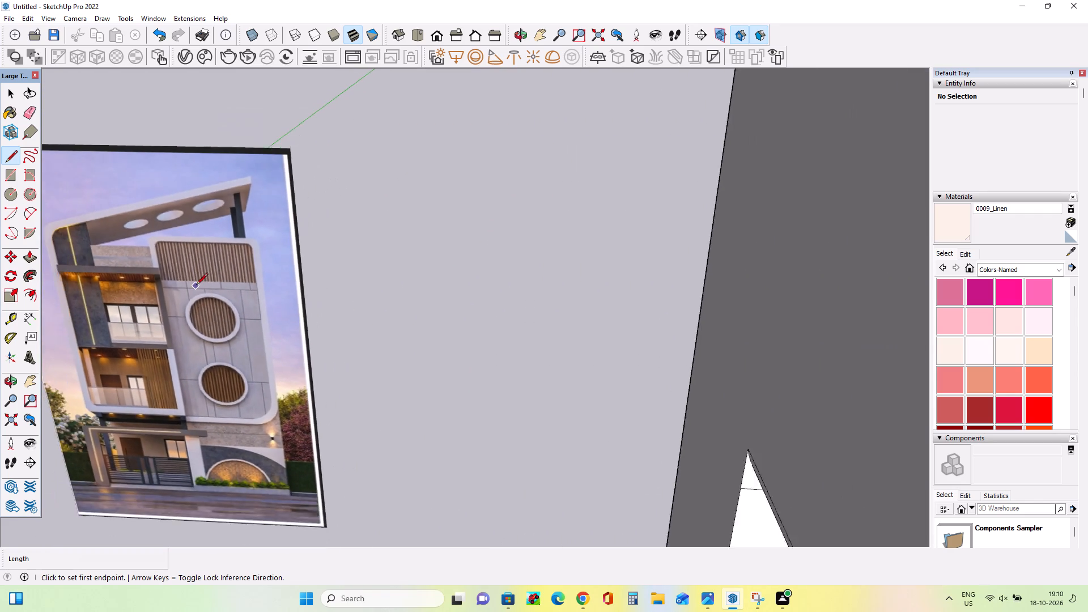
pyautogui.scroll(-2, 196, 286)
pyautogui.scroll(7, 248, 263)
pyautogui.scroll(-1, 246, 262)
pyautogui.scroll(10, 246, 262)
pyautogui.scroll(-3, 246, 262)
pyautogui.scroll(1, 246, 262)
pyautogui.scroll(-5, 246, 262)
pyautogui.scroll(1, 246, 262)
pyautogui.scroll(-20, 246, 262)
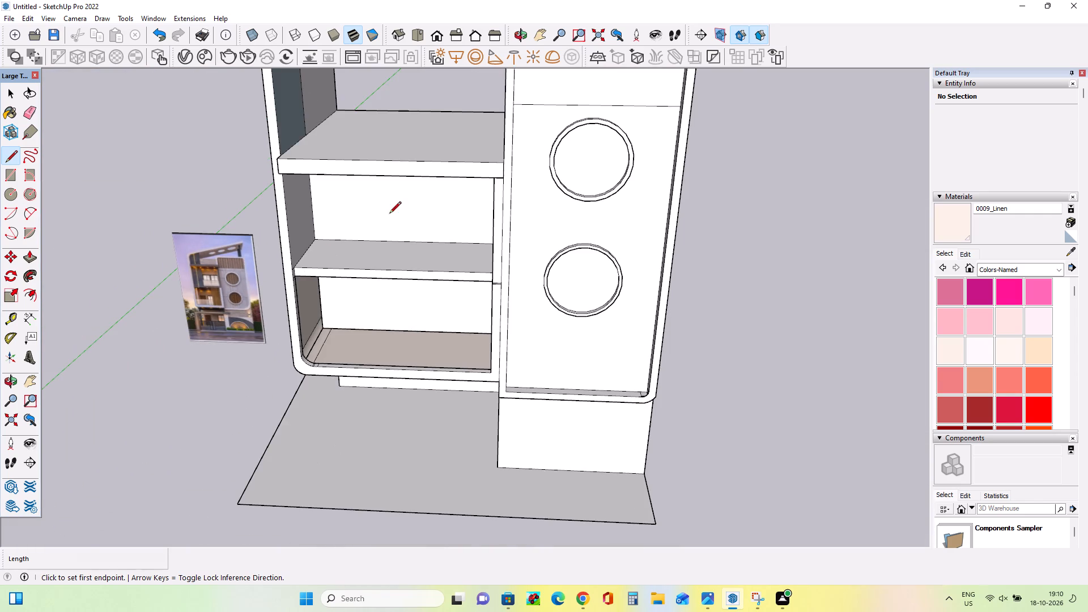
pyautogui.scroll(-7, 460, 193)
pyautogui.scroll(13, 533, 128)
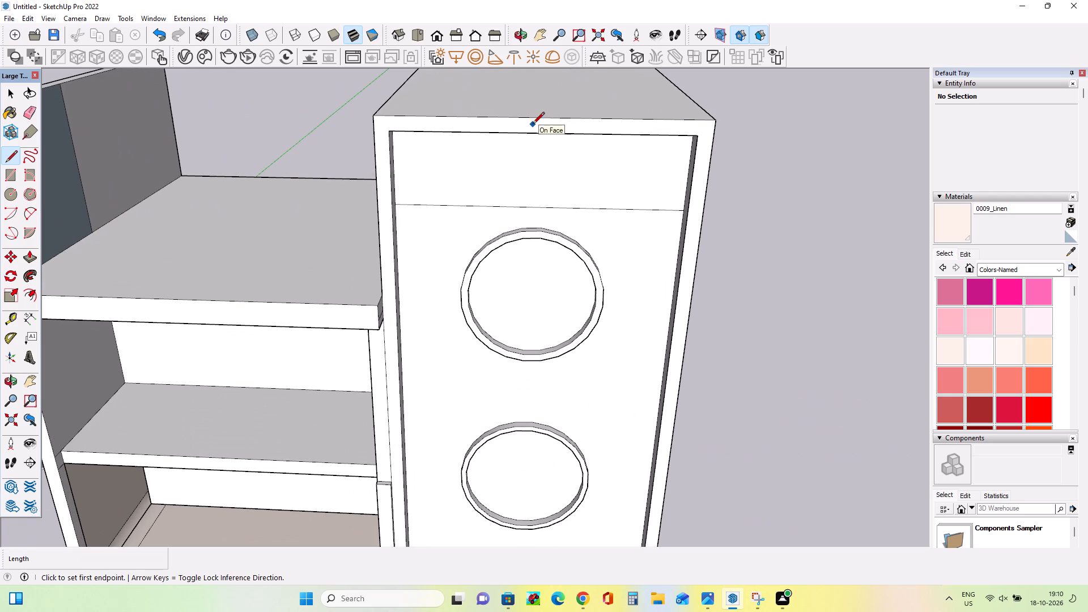
# Draw corner arcs on the tall block's front frame, about 149' radius at the upper left and 123' at the upper right.
pyautogui.moveTo(533, 122); pyautogui.dragTo(545, 93, button='middle')
pyautogui.moveTo(677, 244); pyautogui.dragTo(654, 271, button='middle')
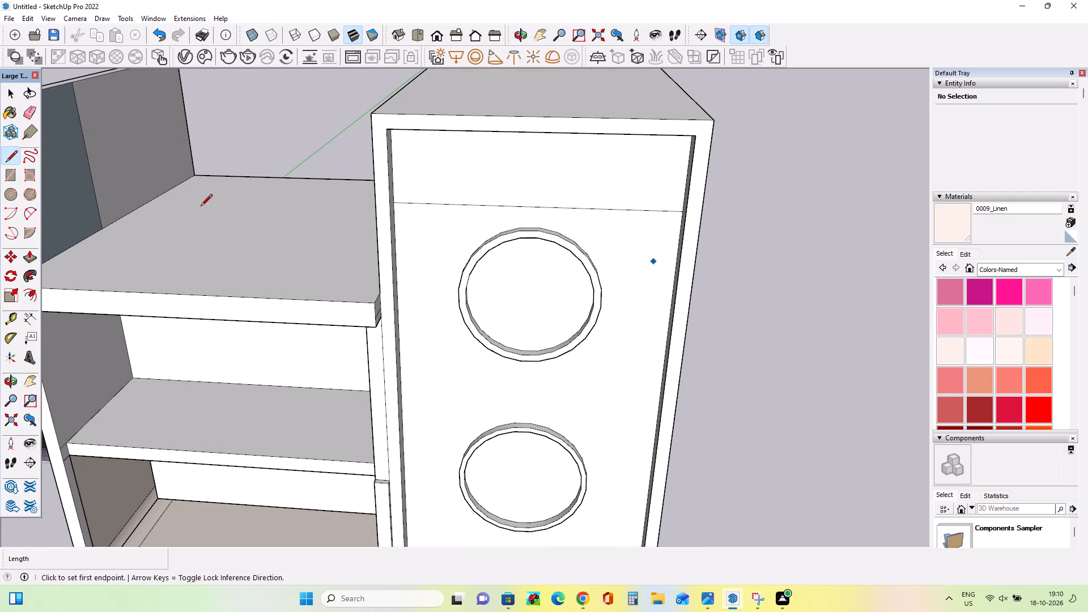
pyautogui.click(31, 212)
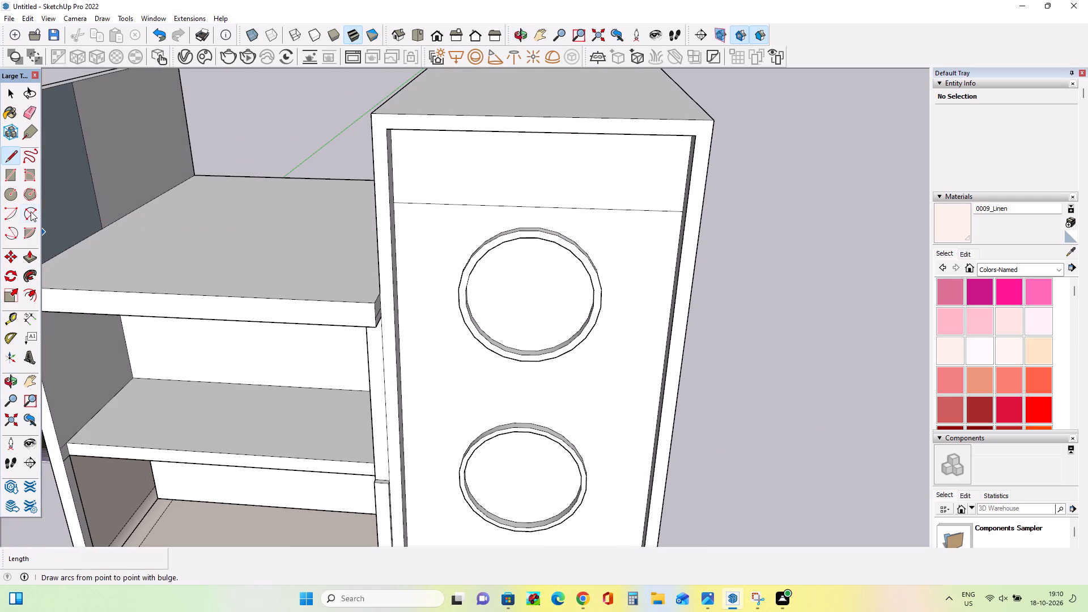
pyautogui.click(375, 147)
pyautogui.click(401, 116)
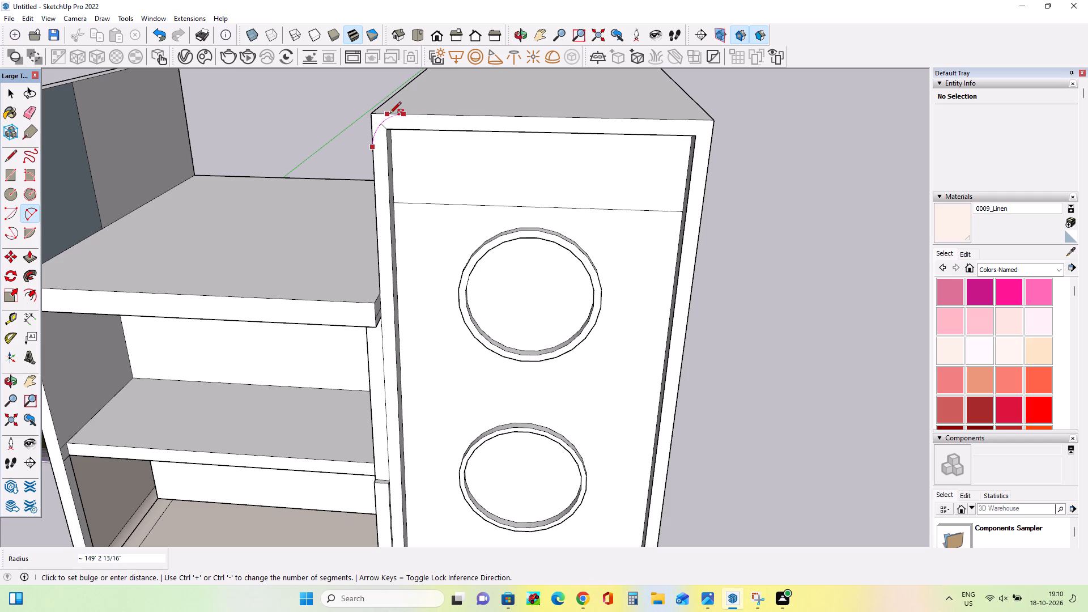
pyautogui.click(389, 114)
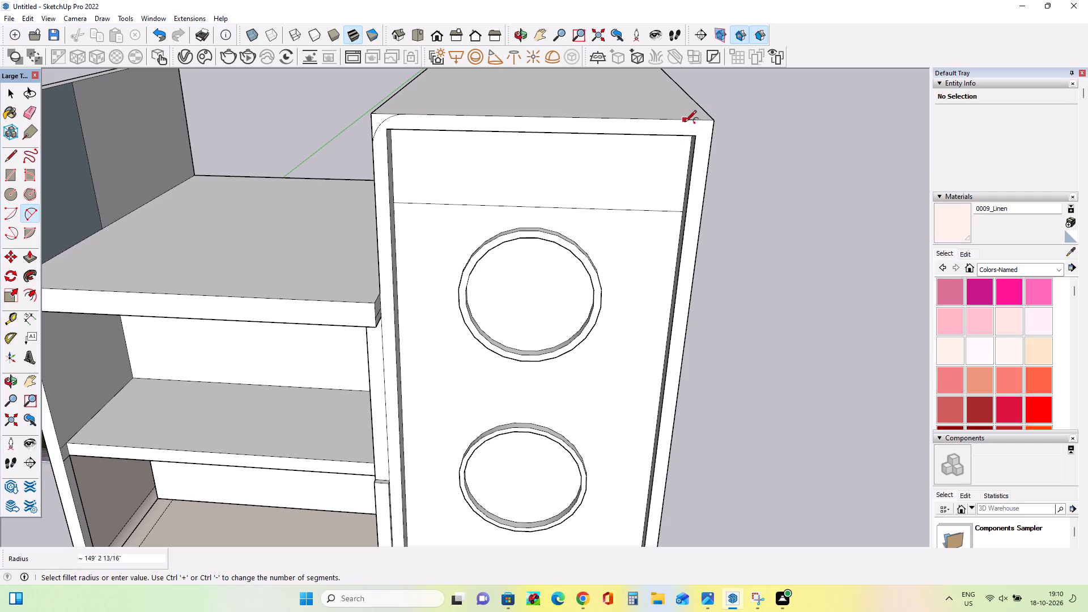
pyautogui.click(685, 123)
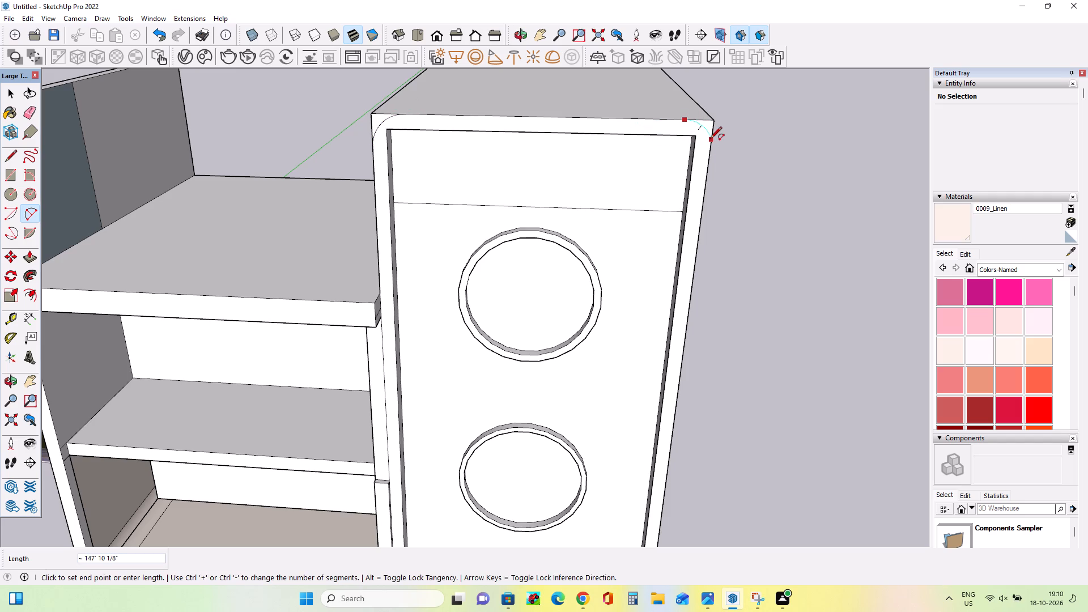
pyautogui.click(709, 144)
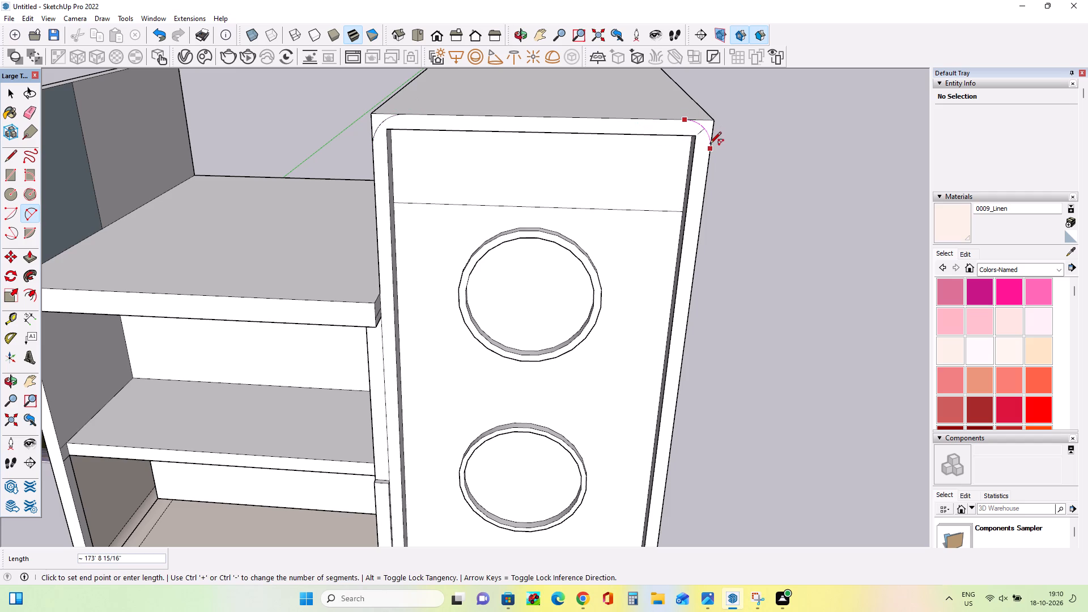
pyautogui.click(710, 139)
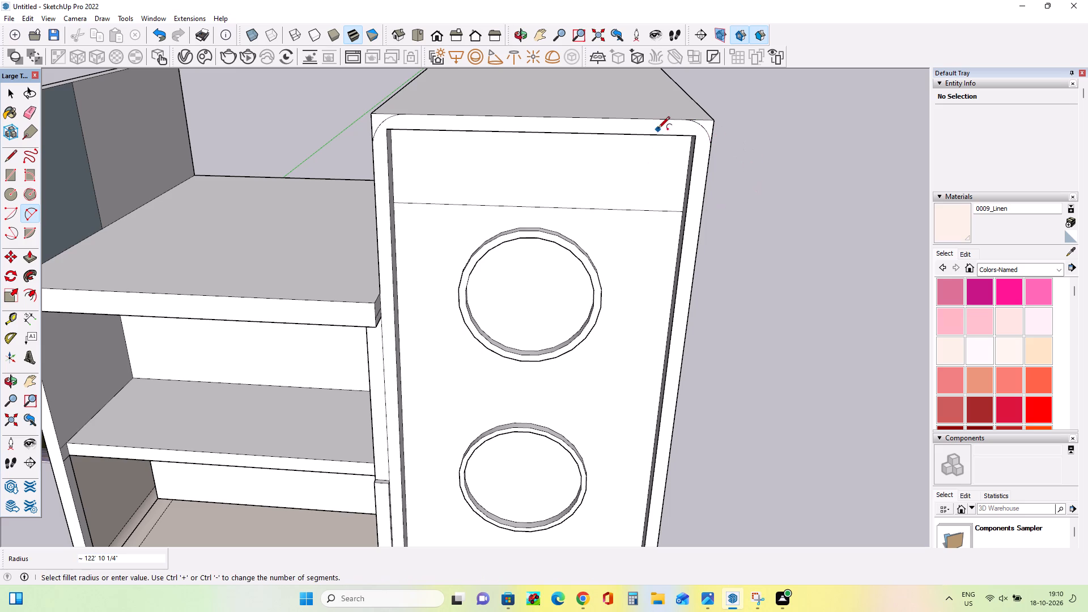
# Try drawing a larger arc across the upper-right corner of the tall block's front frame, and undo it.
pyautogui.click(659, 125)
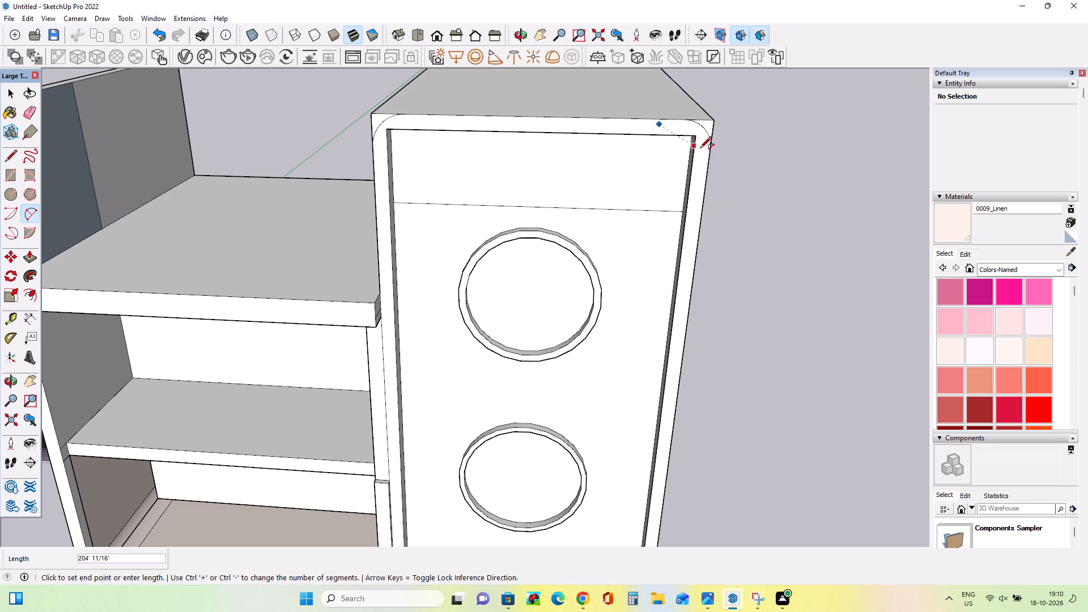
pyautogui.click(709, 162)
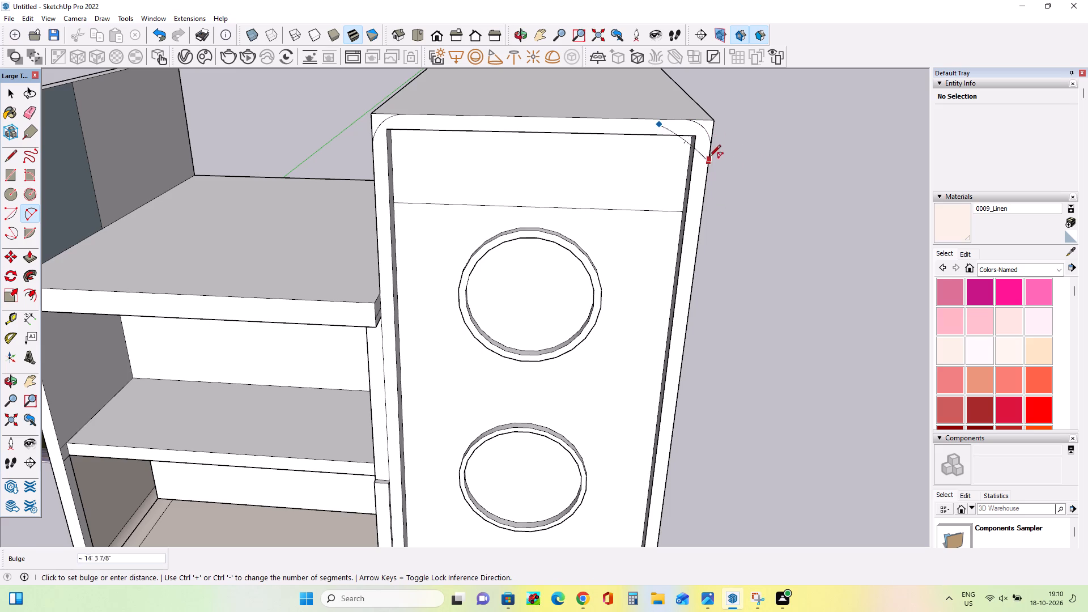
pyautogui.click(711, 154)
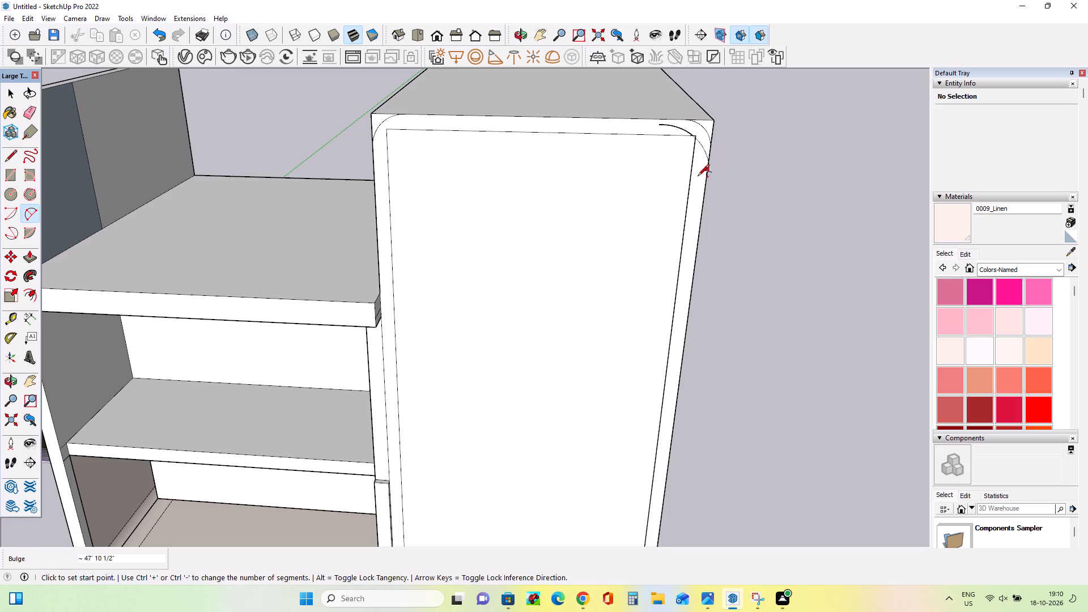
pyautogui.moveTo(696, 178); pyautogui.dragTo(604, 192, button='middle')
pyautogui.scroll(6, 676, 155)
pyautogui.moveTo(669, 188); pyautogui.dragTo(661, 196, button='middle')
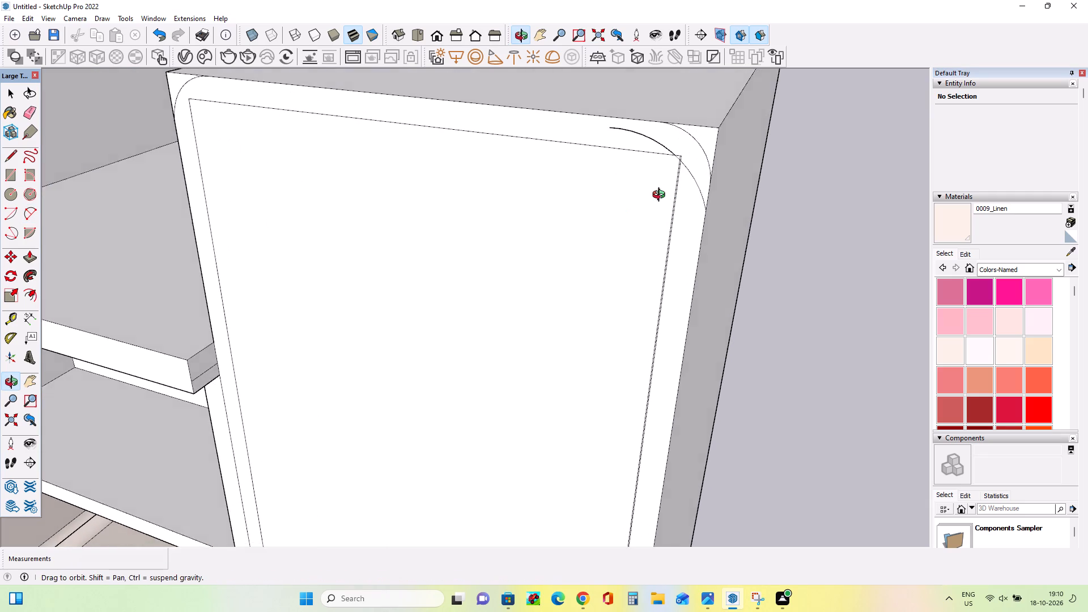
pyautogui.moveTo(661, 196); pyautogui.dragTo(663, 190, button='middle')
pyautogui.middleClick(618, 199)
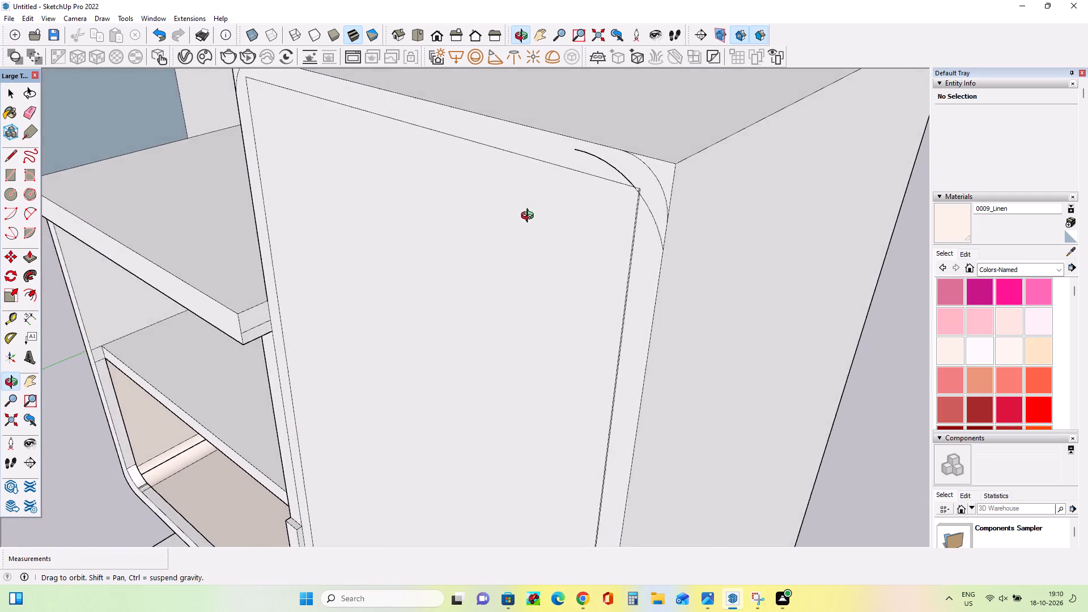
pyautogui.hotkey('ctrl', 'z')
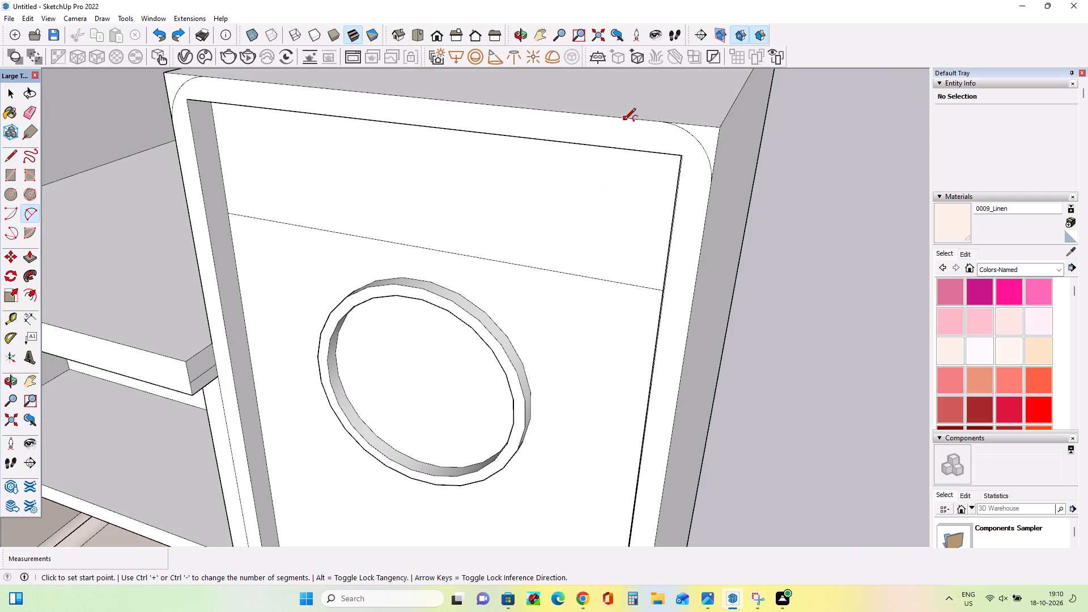
# Draw a larger arc across the front frame's upper-right corner, about 274' between endpoints with a 42' bulge.
pyautogui.click(624, 121)
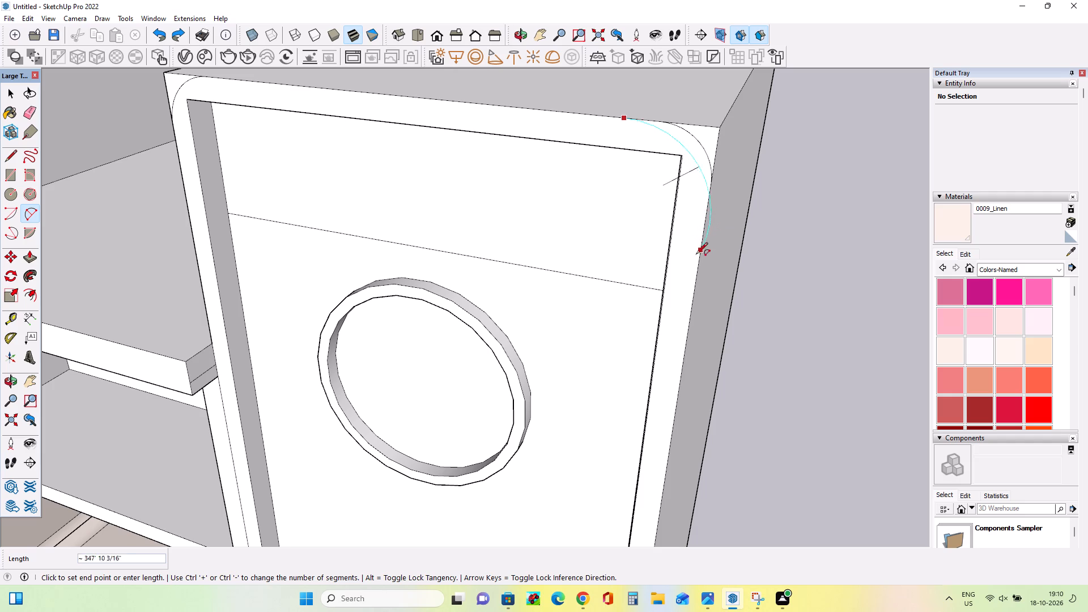
pyautogui.click(704, 212)
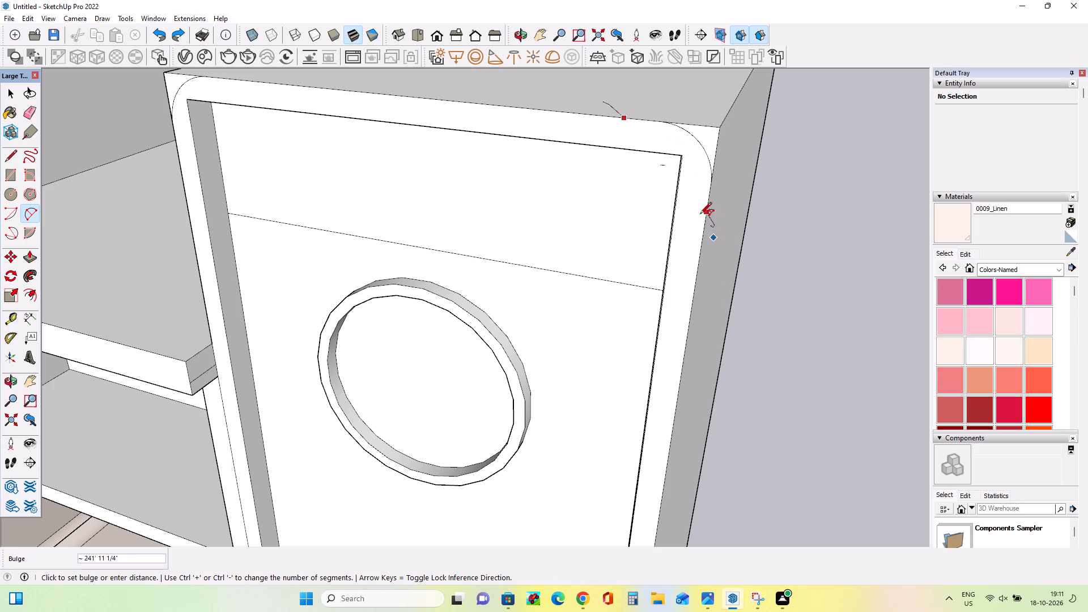
pyautogui.click(705, 181)
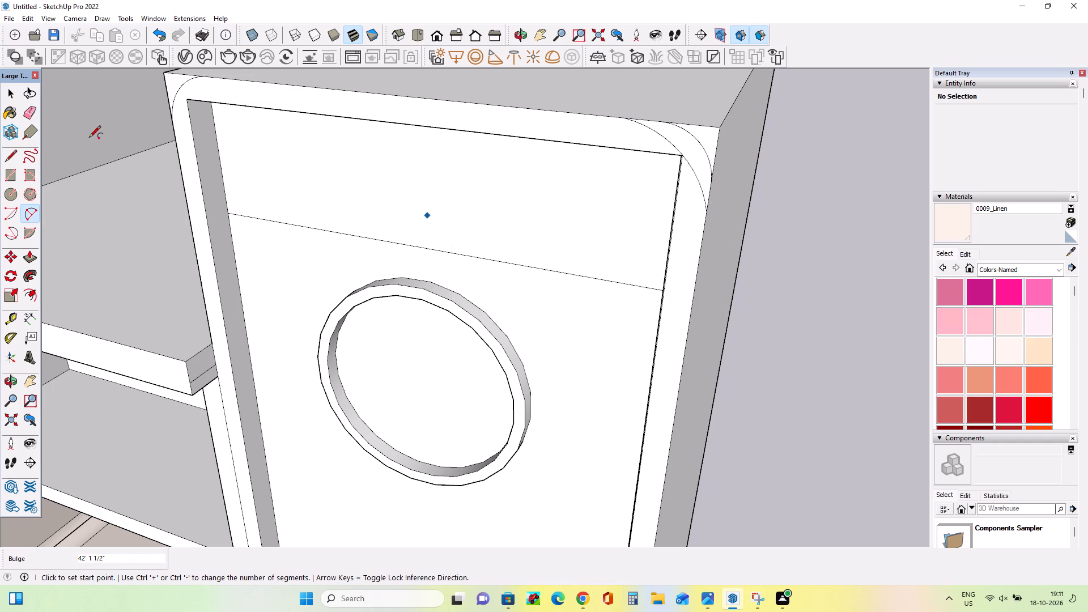
# Draw a matching larger arc of about 243' radius across the front frame's upper-left corner.
pyautogui.click(177, 142)
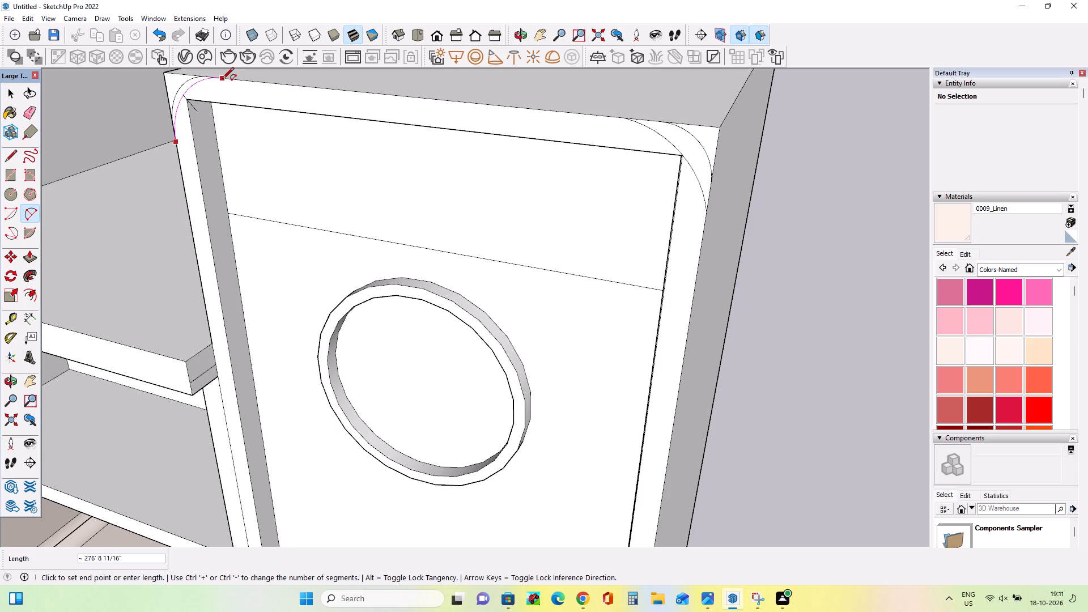
pyautogui.click(222, 80)
pyautogui.moveTo(193, 85); pyautogui.dragTo(240, 85, button='middle')
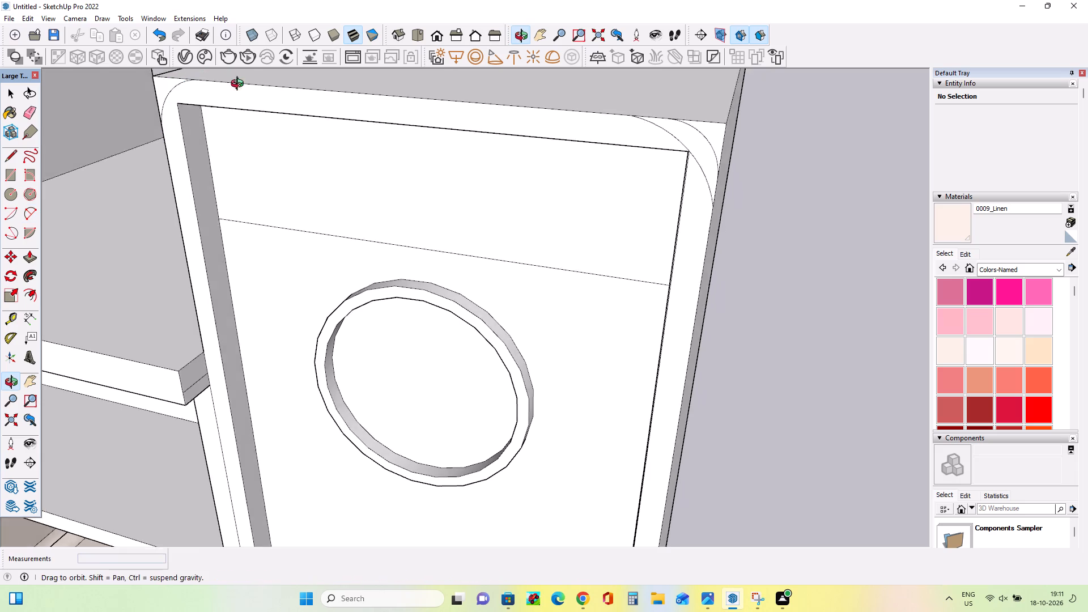
pyautogui.moveTo(240, 85); pyautogui.dragTo(346, 71, button='middle')
pyautogui.click(148, 116)
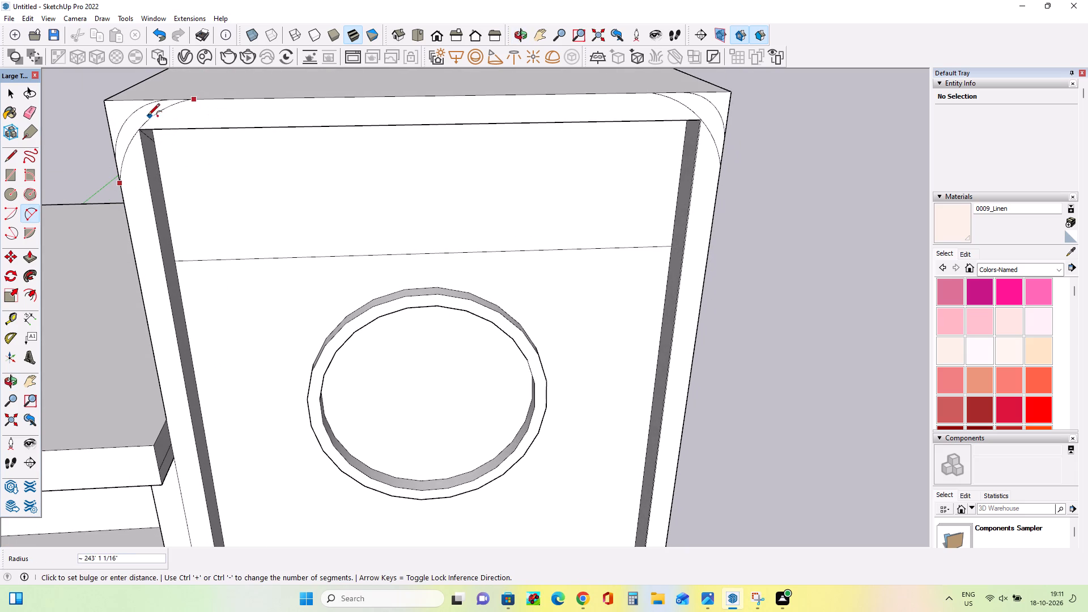
# Examine the tall block's corner arcs and compare its rounded top with the reference image.
pyautogui.moveTo(194, 147); pyautogui.dragTo(205, 165, button='middle')
pyautogui.scroll(-3, 202, 171)
pyautogui.moveTo(202, 171); pyautogui.dragTo(209, 146, button='middle')
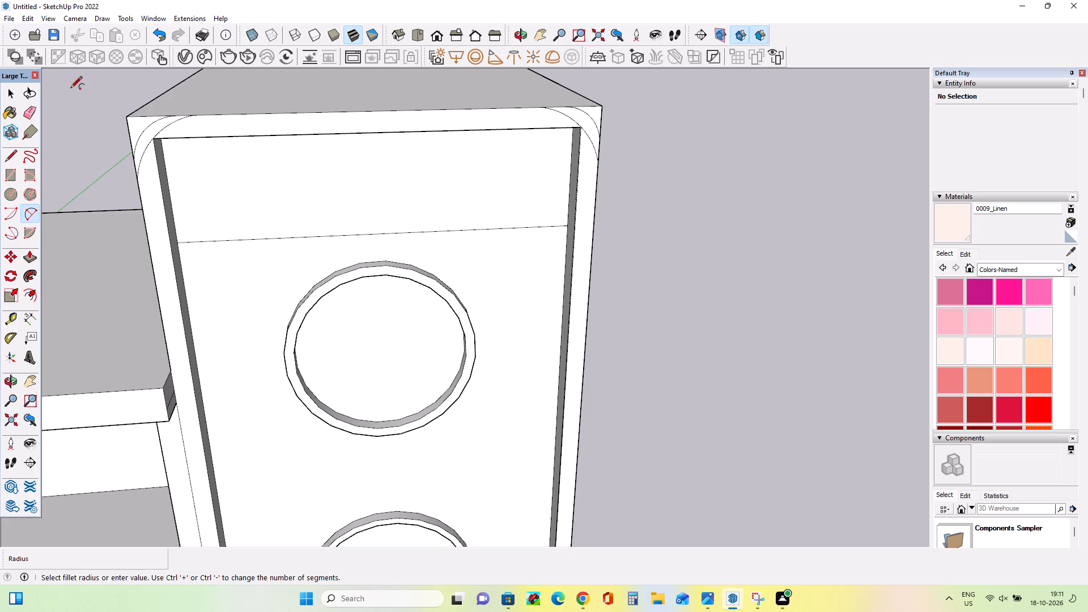
pyautogui.scroll(-11, 446, 205)
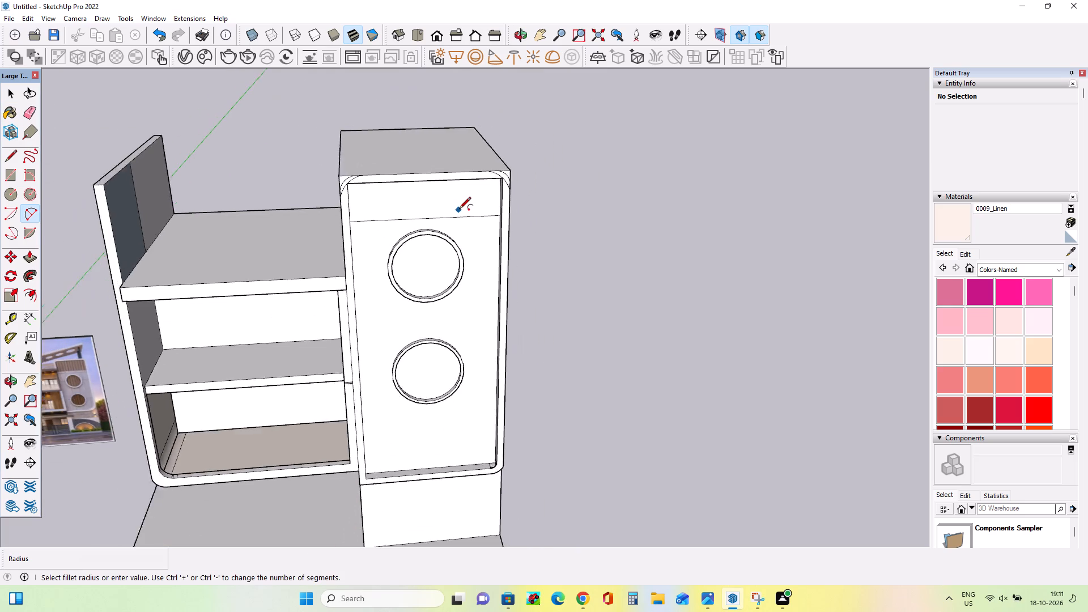
pyautogui.scroll(-1, 459, 210)
pyautogui.scroll(4, 44, 396)
pyautogui.scroll(11, 93, 357)
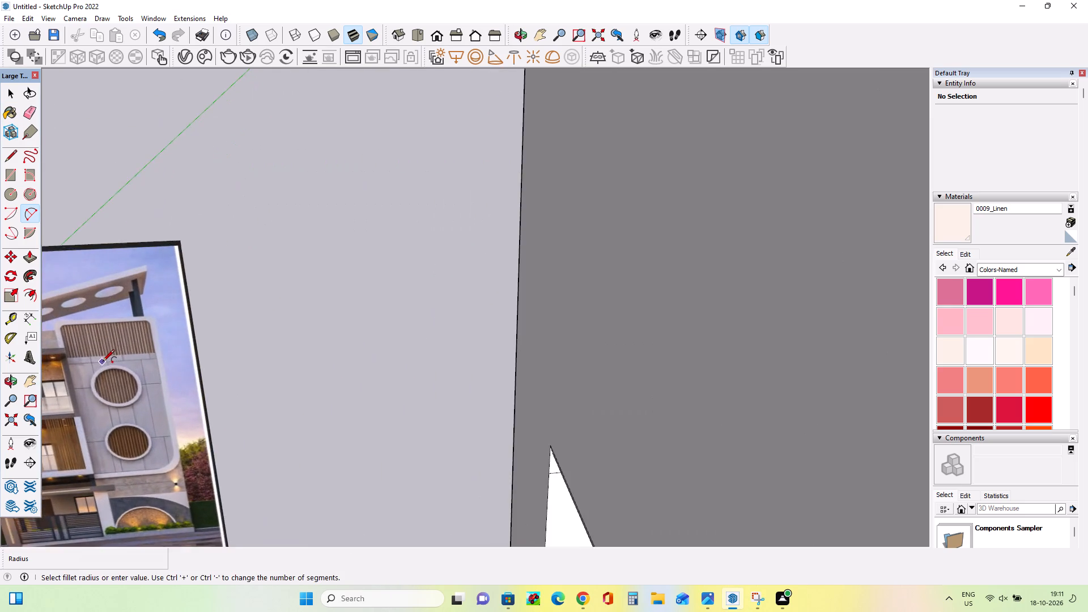
pyautogui.scroll(-10, 103, 362)
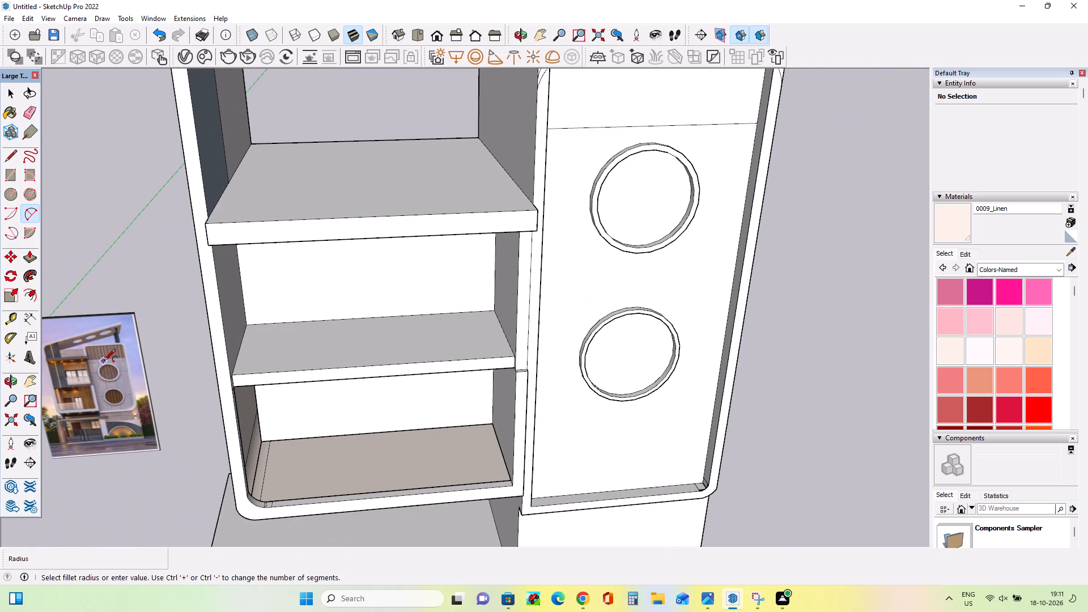
pyautogui.moveTo(194, 340); pyautogui.dragTo(171, 395, button='middle')
pyautogui.scroll(-4, 172, 394)
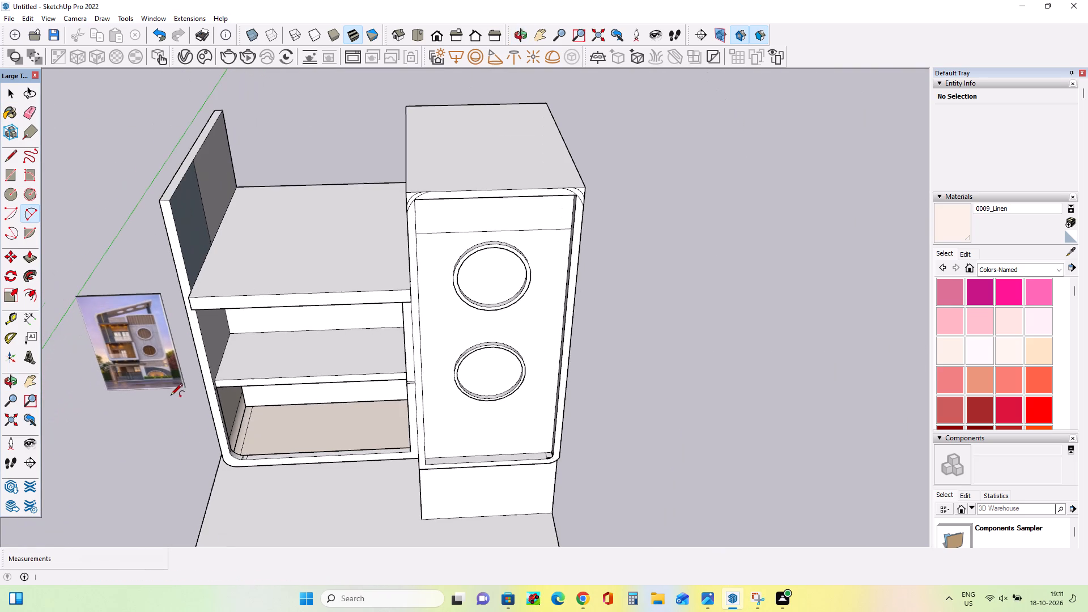
# Push the sliver outside the smaller upper-right corner arc back 2122' 9" through the tall block's full depth.
pyautogui.click(32, 256)
pyautogui.scroll(6, 583, 193)
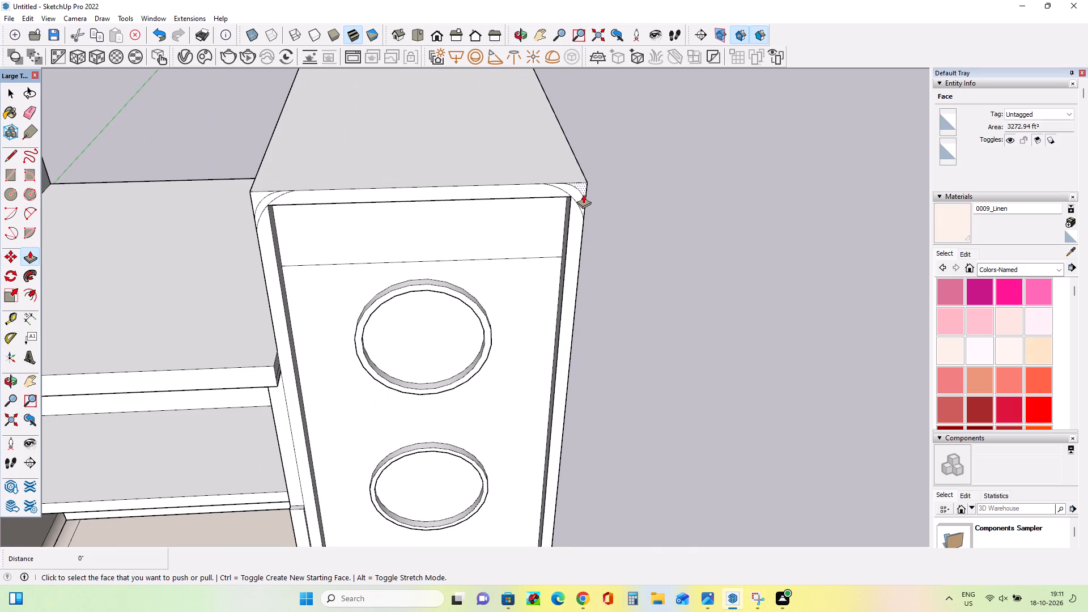
pyautogui.click(584, 185)
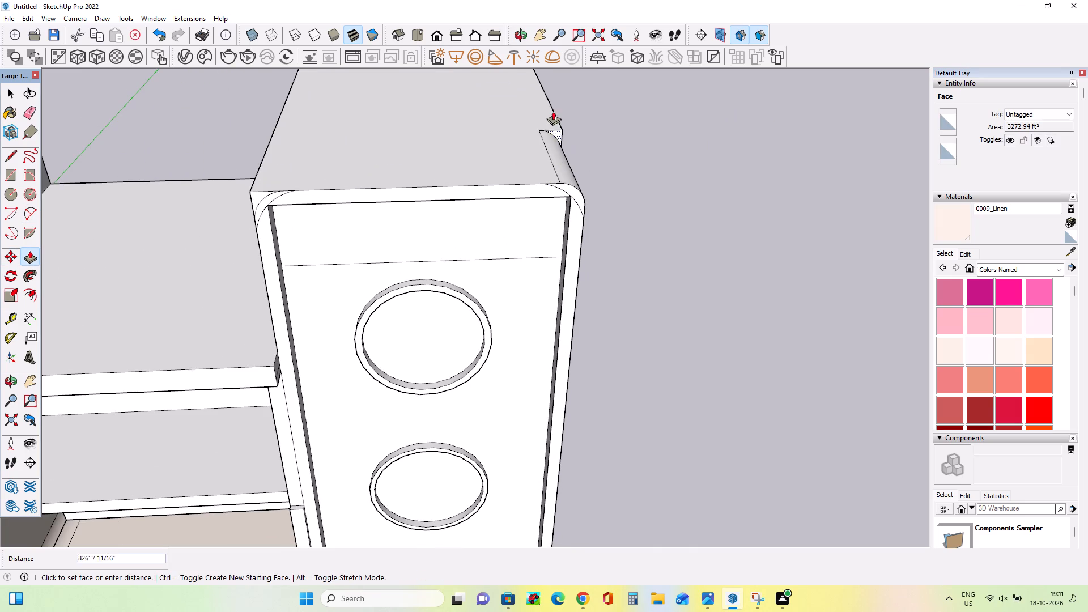
pyautogui.moveTo(545, 105); pyautogui.dragTo(287, 221, button='middle')
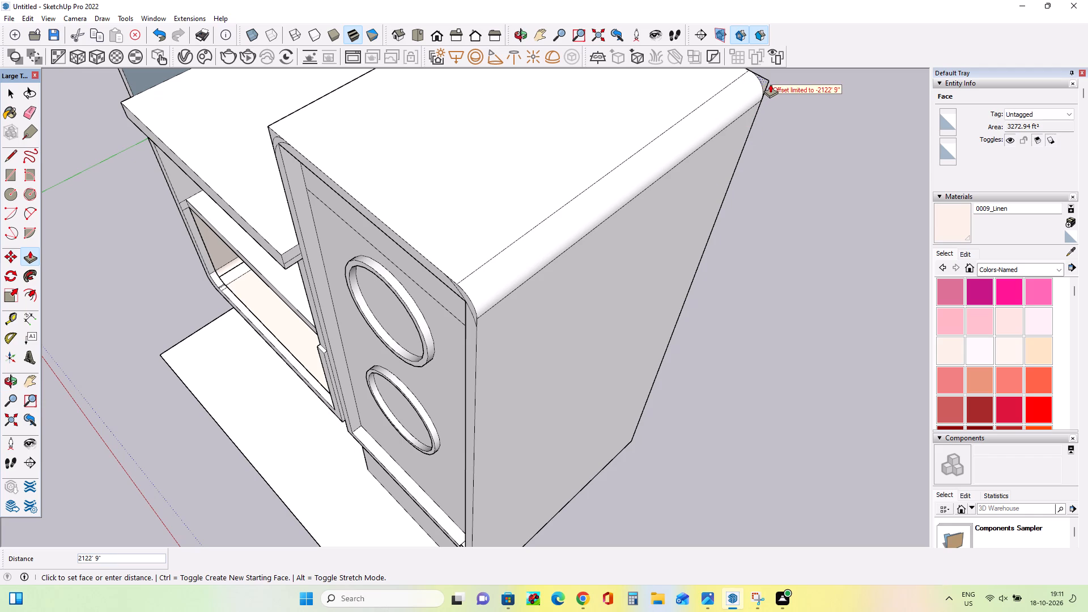
pyautogui.moveTo(773, 80); pyautogui.dragTo(788, 71)
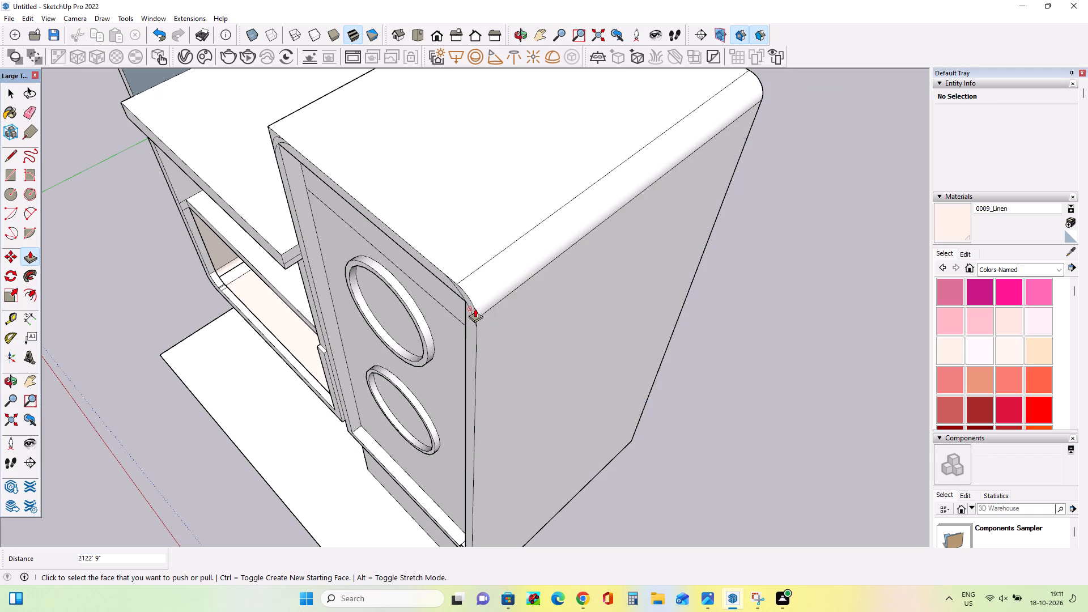
# Push the strip between the two upper-right corner arcs back 2122' 9" through the tall block's full depth.
pyautogui.click(475, 308)
pyautogui.moveTo(487, 339); pyautogui.dragTo(545, 239, button='middle')
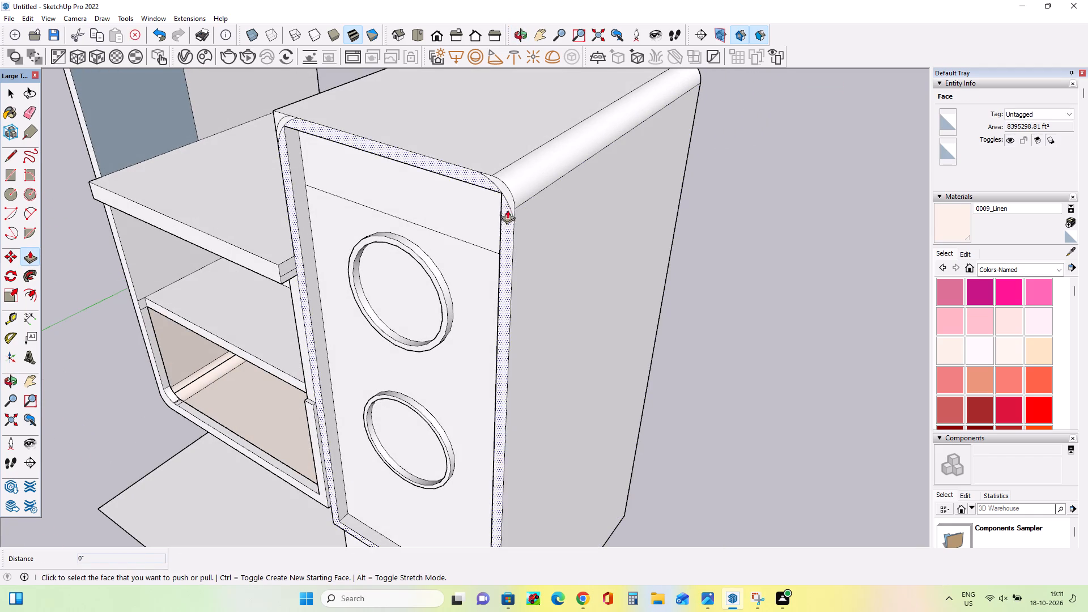
pyautogui.moveTo(509, 198); pyautogui.dragTo(709, 85)
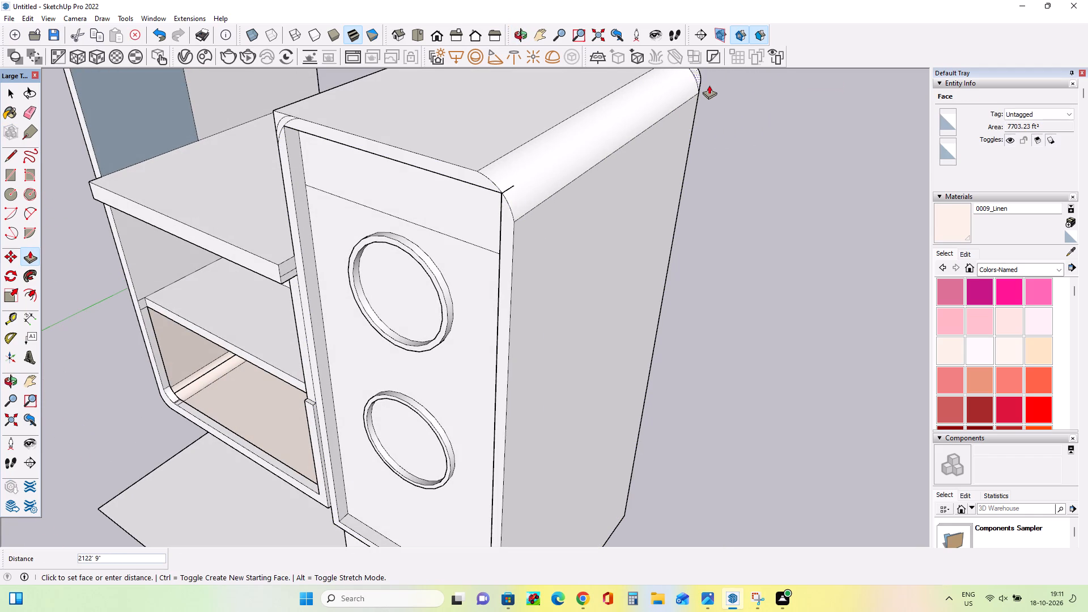
pyautogui.moveTo(709, 85); pyautogui.dragTo(712, 81)
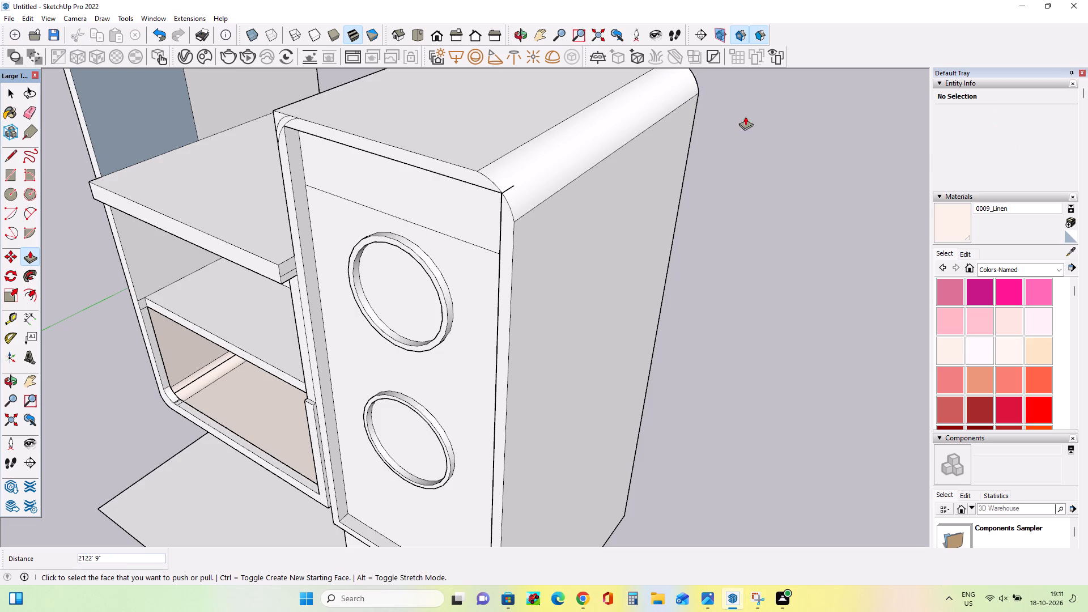
# Undo the last push of the strip between the tall block's two upper-right corner arcs.
pyautogui.moveTo(746, 117); pyautogui.dragTo(609, 226, button='middle')
pyautogui.moveTo(653, 287); pyautogui.dragTo(950, 91, button='middle')
pyautogui.scroll(-3, 751, 241)
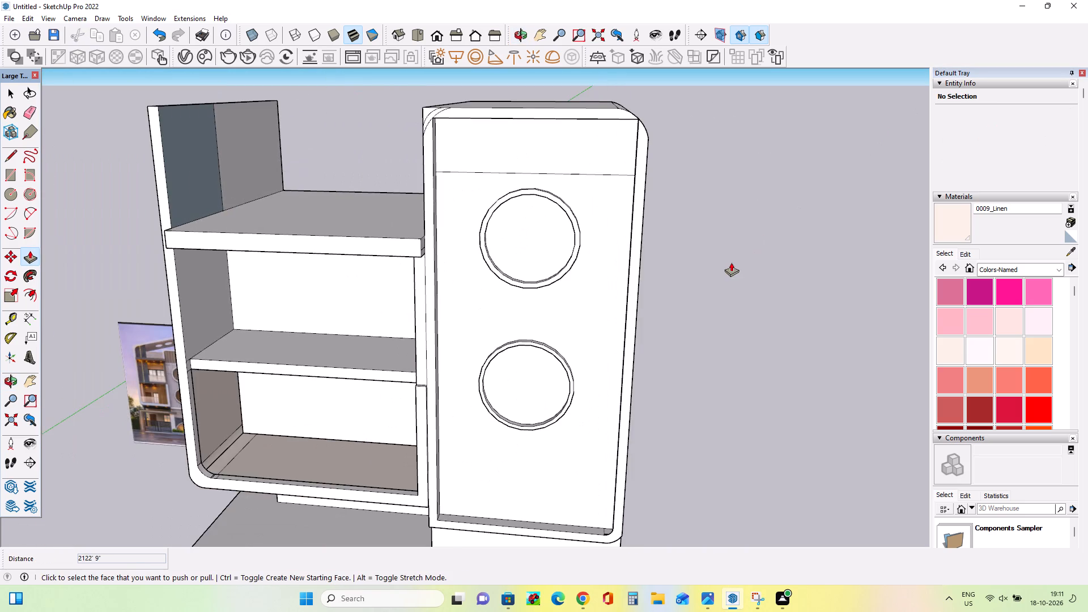
pyautogui.scroll(-1, 722, 263)
pyautogui.moveTo(725, 270); pyautogui.dragTo(728, 288, button='middle')
pyautogui.scroll(3, 648, 148)
pyautogui.moveTo(656, 164); pyautogui.dragTo(656, 186, button='middle')
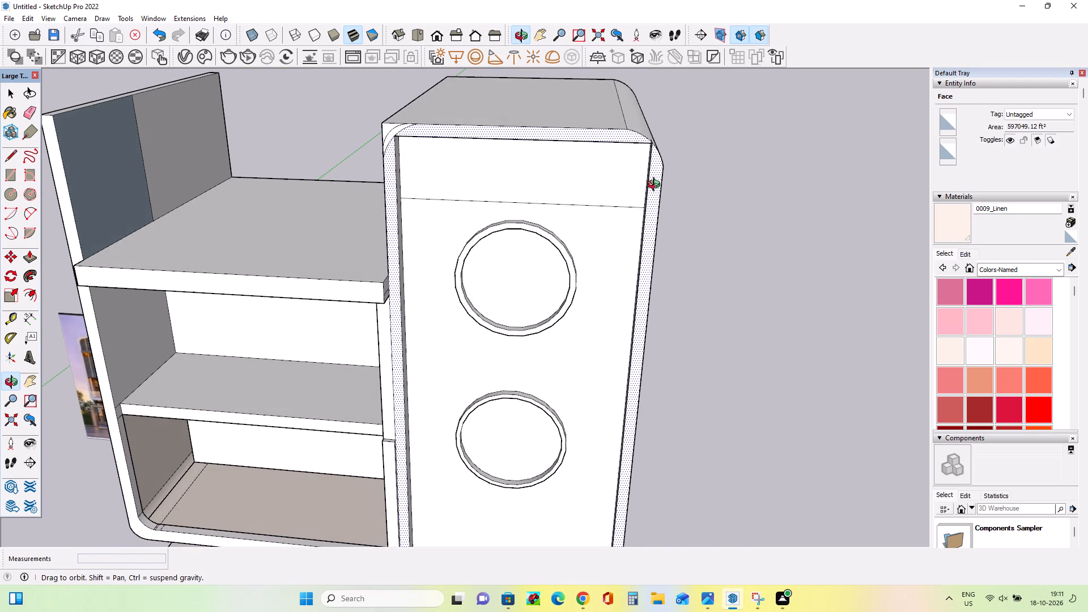
pyautogui.moveTo(656, 186); pyautogui.dragTo(656, 186, button='middle')
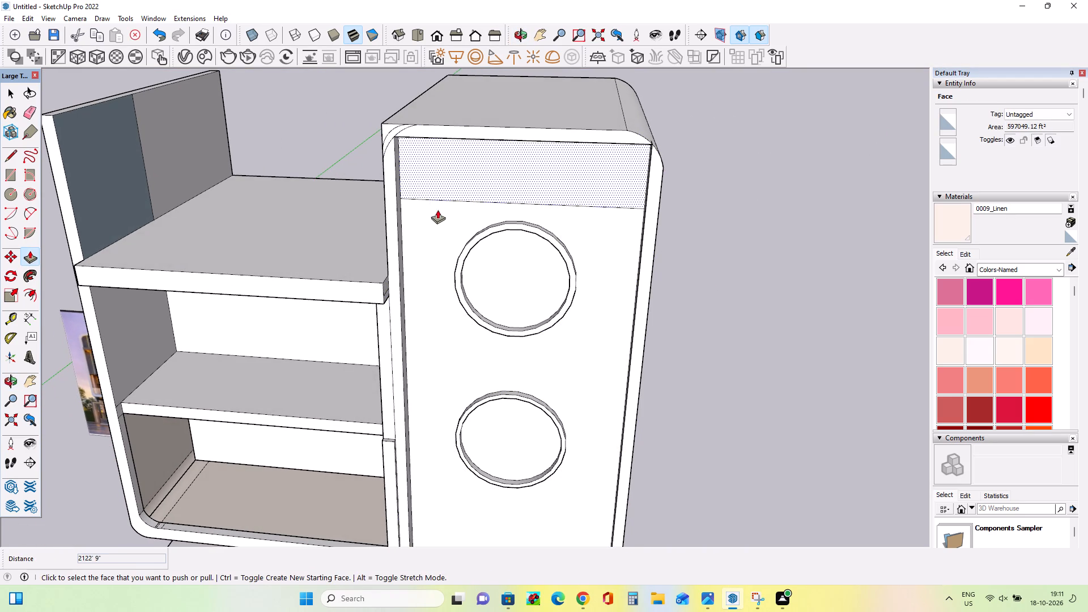
pyautogui.hotkey('ctrl', 'z')
# Push the sliver outside the smaller upper-left corner arc back 2122' 9" through the tall block's full depth.
pyautogui.moveTo(550, 305); pyautogui.dragTo(535, 305, button='middle')
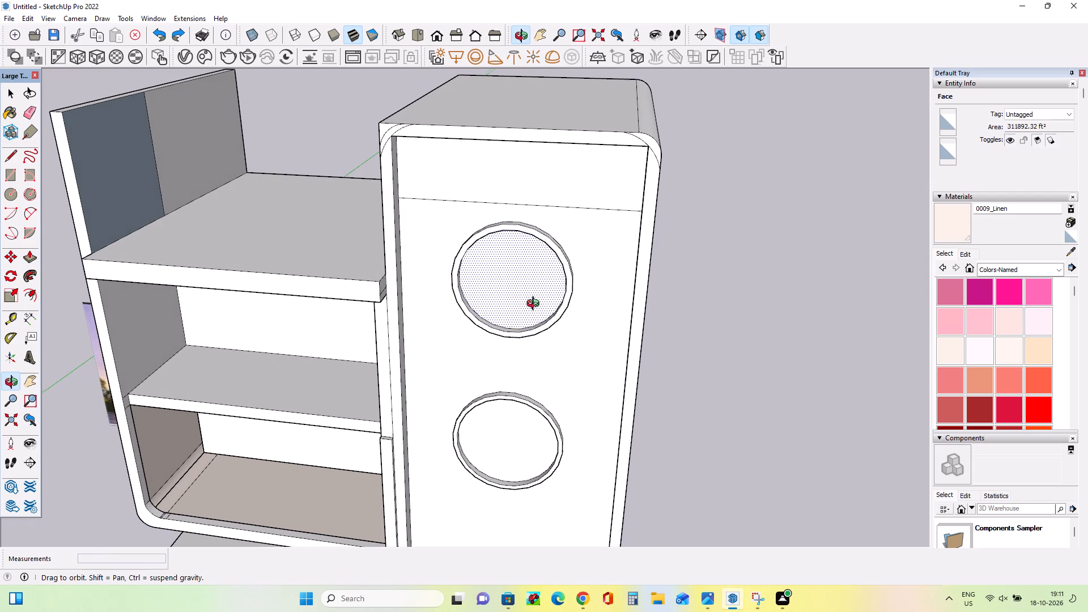
pyautogui.moveTo(535, 305); pyautogui.dragTo(536, 305, button='middle')
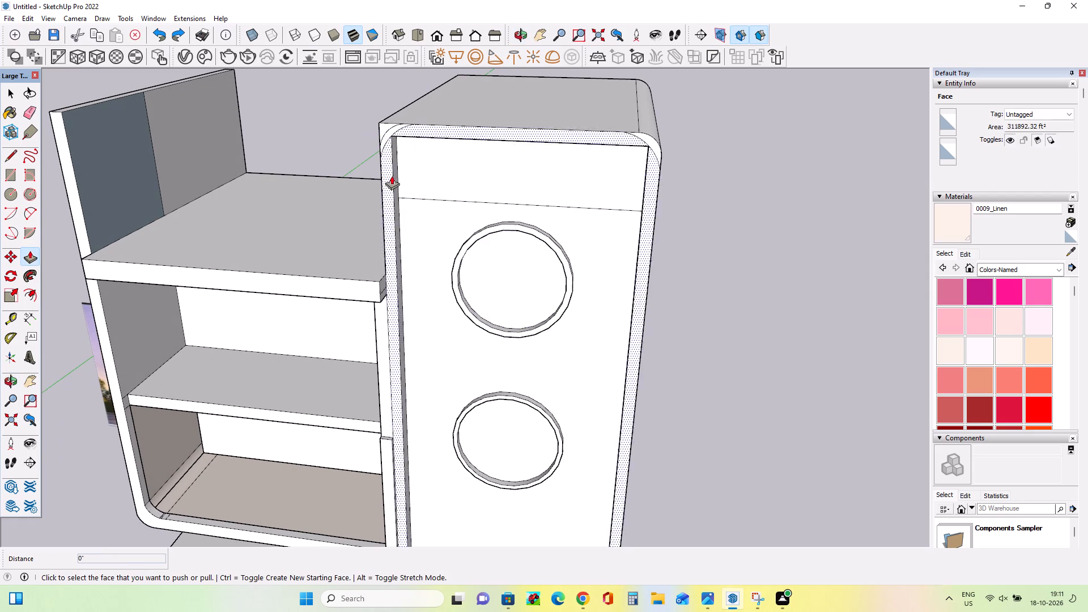
pyautogui.moveTo(409, 196); pyautogui.dragTo(687, 226, button='middle')
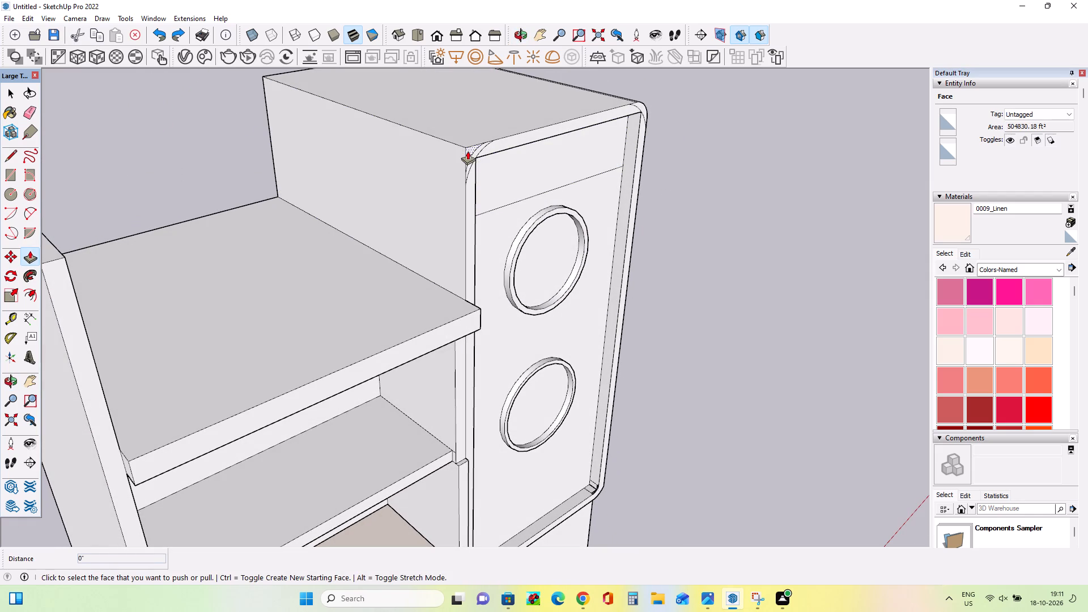
pyautogui.moveTo(469, 151); pyautogui.dragTo(212, 111)
# Delete the two larger arcs of about 243' radius left on the front frame's upper-left and upper-right corners.
pyautogui.moveTo(350, 206); pyautogui.dragTo(63, 249, button='middle')
pyautogui.scroll(2, 413, 165)
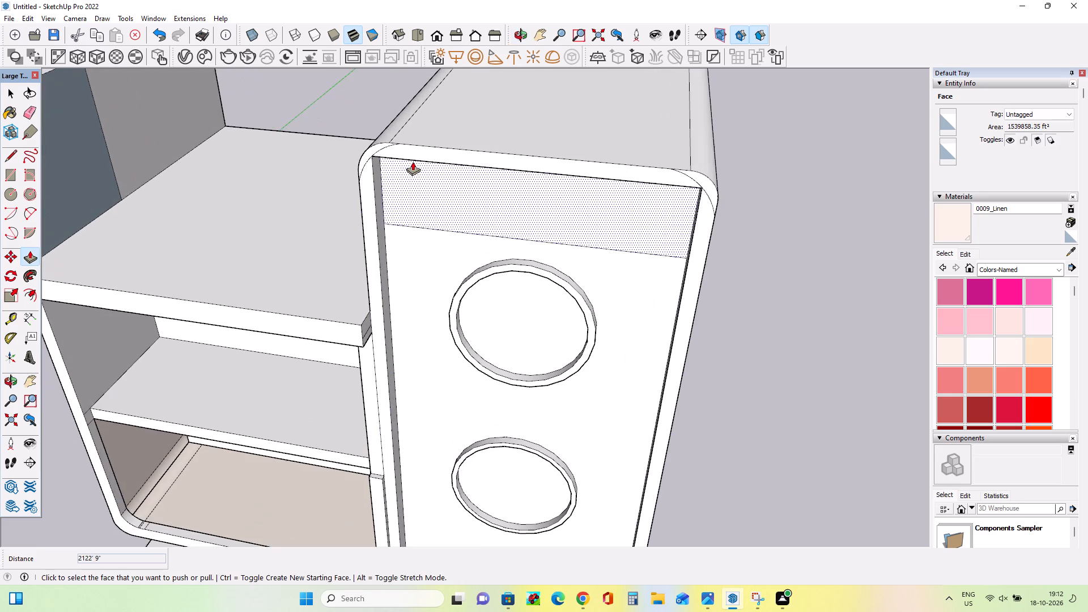
pyautogui.moveTo(353, 190); pyautogui.dragTo(393, 155, button='middle')
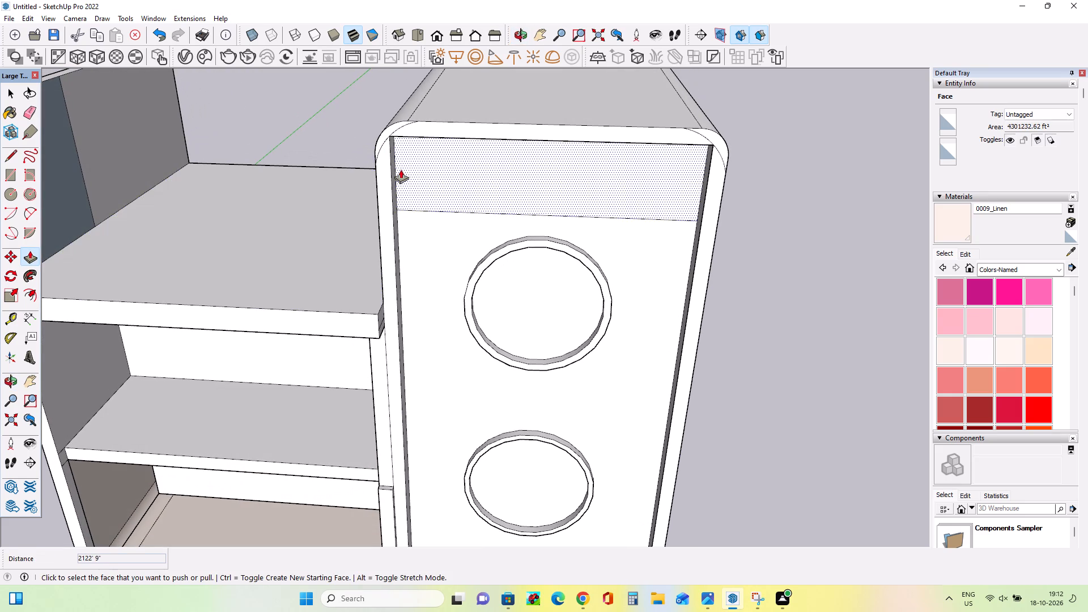
pyautogui.moveTo(405, 214); pyautogui.dragTo(419, 164, button='middle')
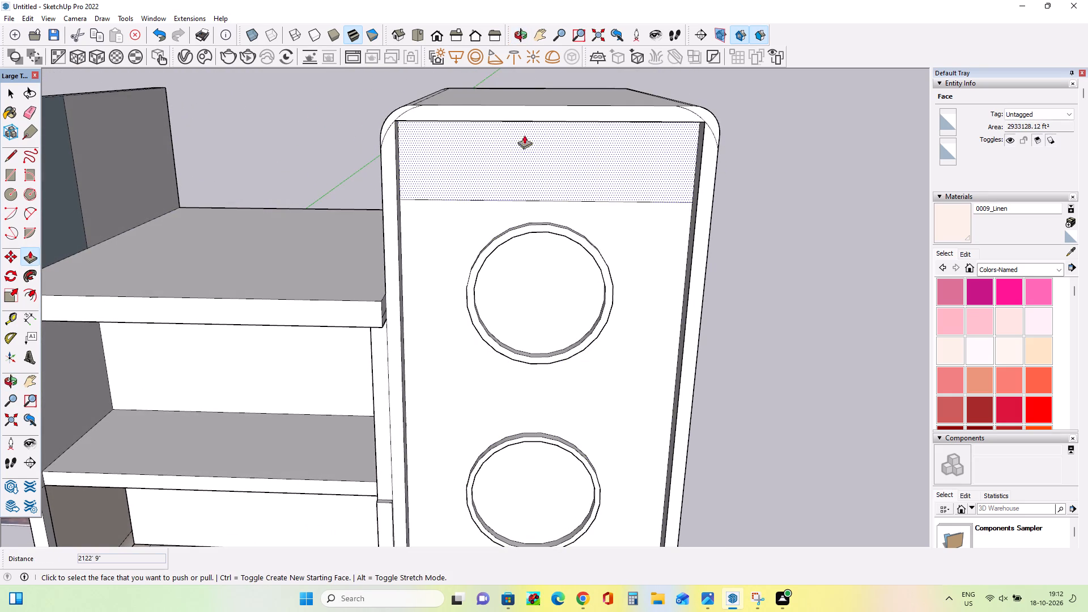
pyautogui.click(14, 91)
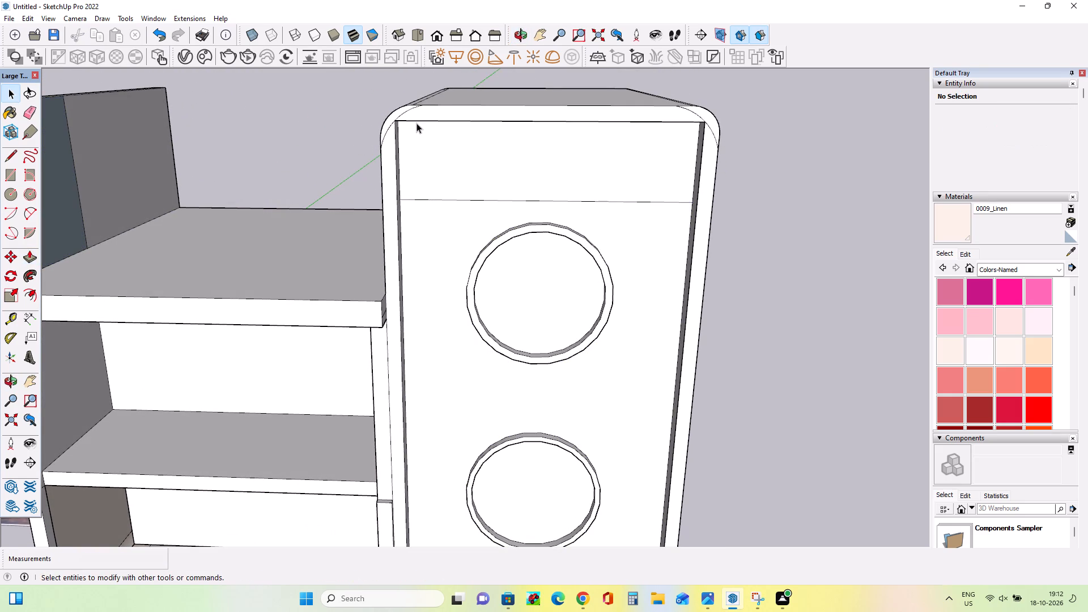
pyautogui.click(403, 113)
pyautogui.press('Delete')
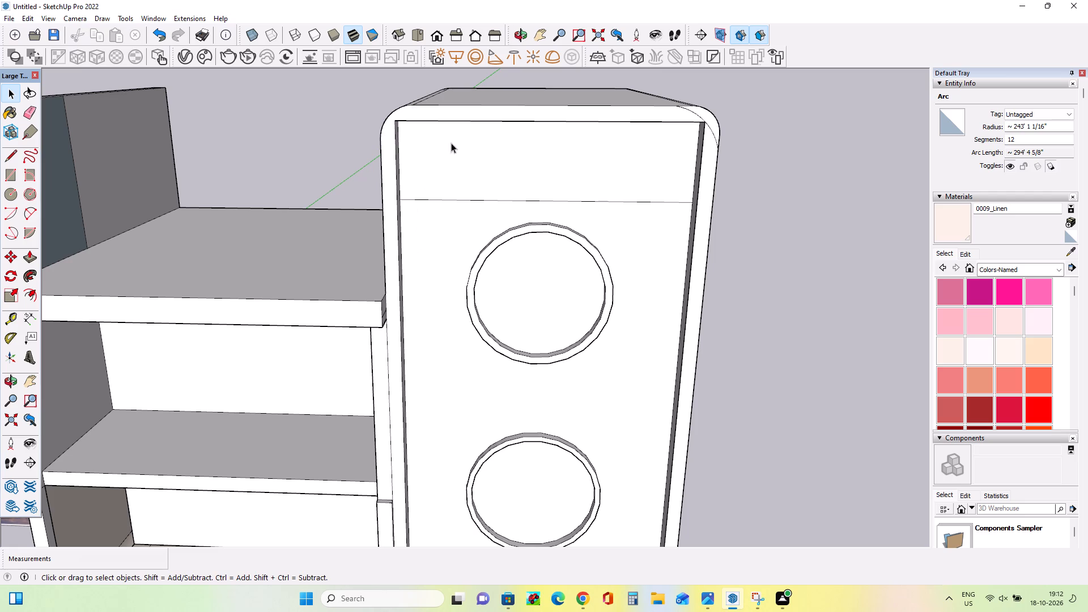
pyautogui.click(716, 138)
pyautogui.press('Delete')
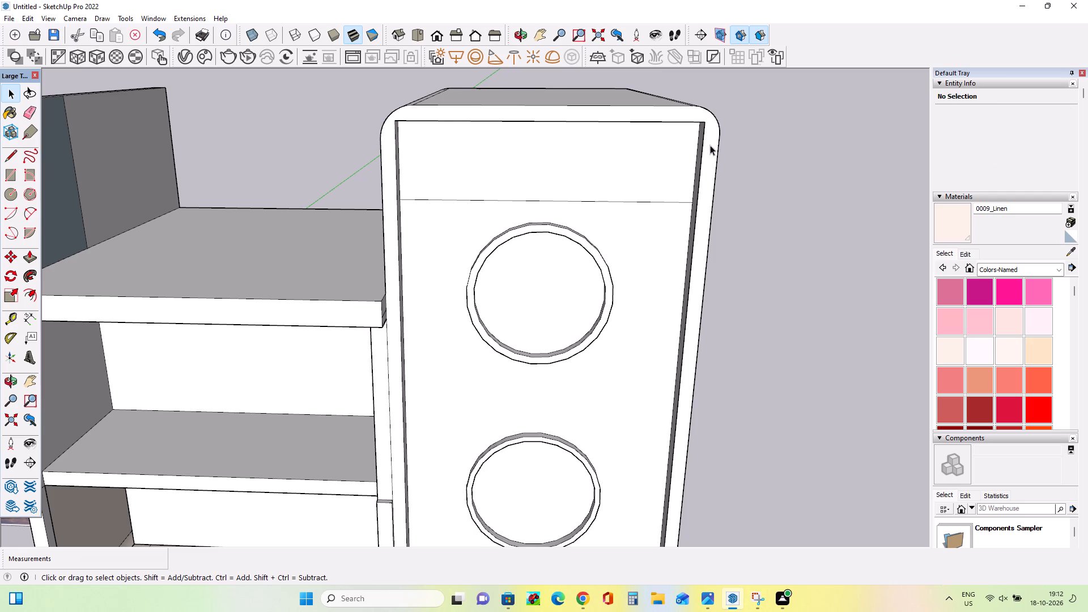
# Draw an arc with a chord of about 129' across the frame opening's upper-left inner corner.
pyautogui.moveTo(709, 147); pyautogui.dragTo(703, 152, button='middle')
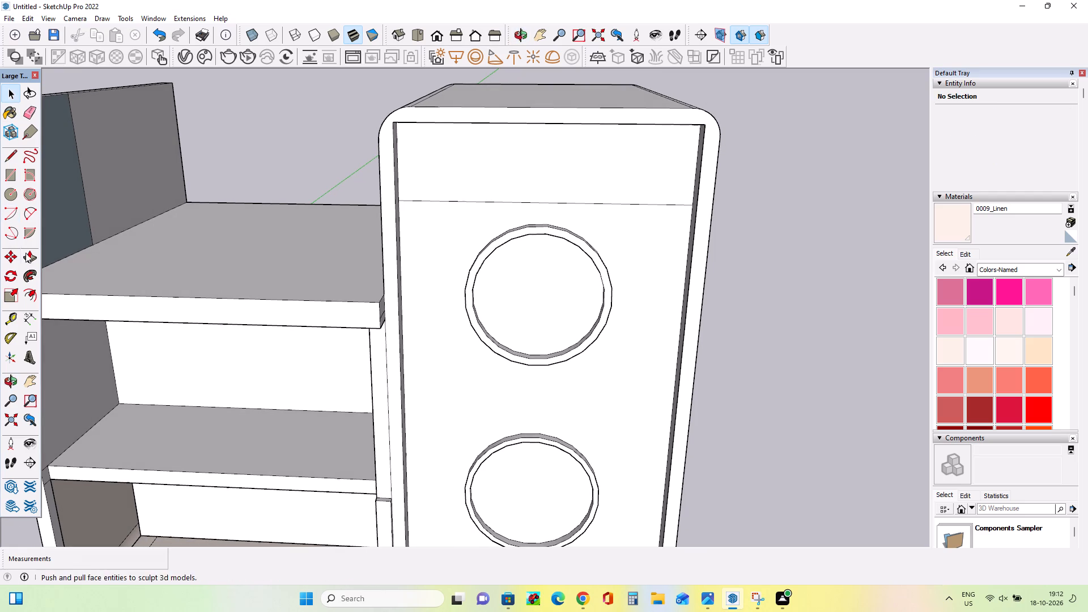
pyautogui.click(35, 212)
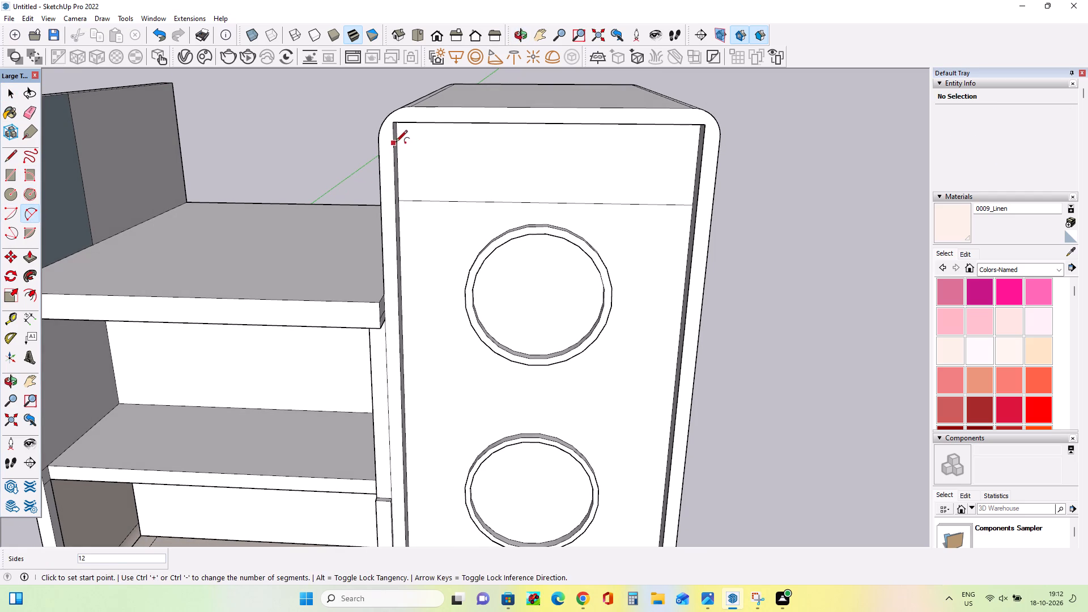
pyautogui.click(395, 147)
pyautogui.click(408, 121)
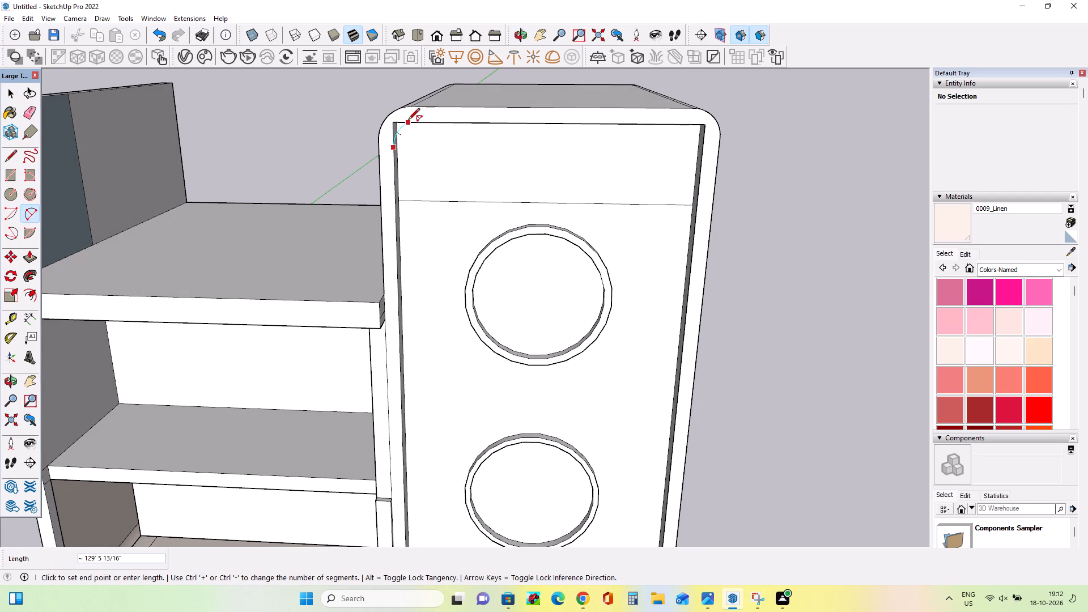
pyautogui.scroll(8, 405, 120)
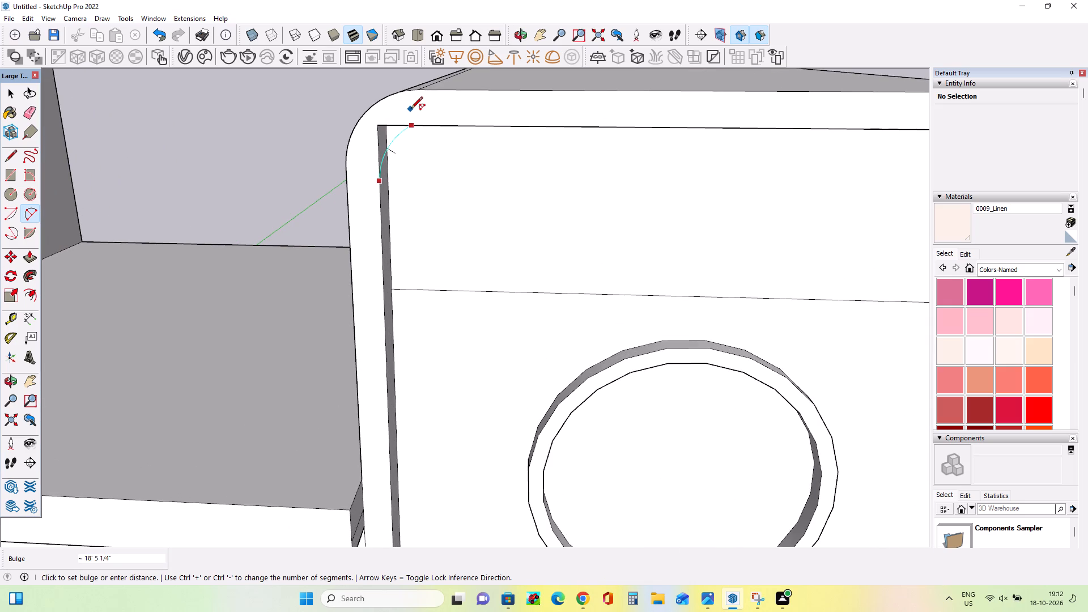
pyautogui.click(411, 109)
pyautogui.moveTo(418, 156); pyautogui.dragTo(415, 174, button='middle')
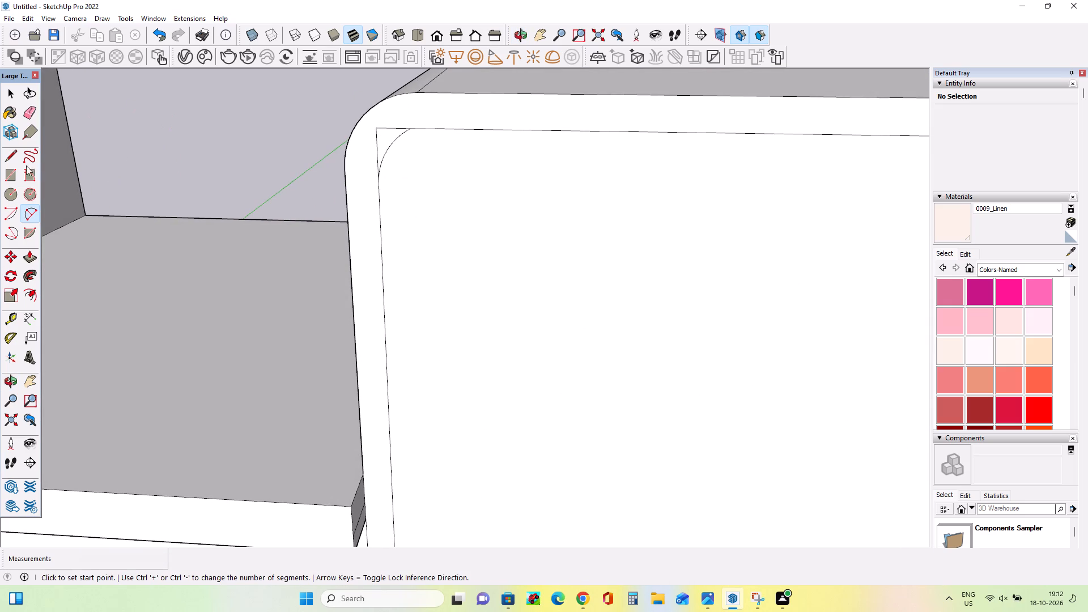
# Erase the square corner edges outside the new arc at the frame opening's upper-left corner.
pyautogui.click(11, 96)
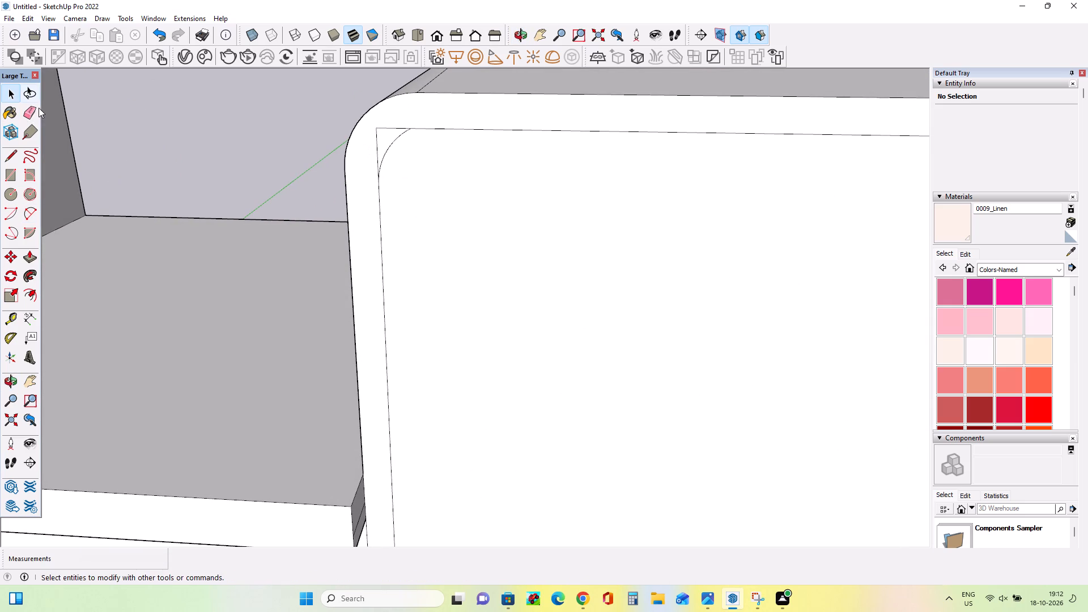
pyautogui.click(36, 107)
pyautogui.moveTo(371, 147); pyautogui.dragTo(389, 126)
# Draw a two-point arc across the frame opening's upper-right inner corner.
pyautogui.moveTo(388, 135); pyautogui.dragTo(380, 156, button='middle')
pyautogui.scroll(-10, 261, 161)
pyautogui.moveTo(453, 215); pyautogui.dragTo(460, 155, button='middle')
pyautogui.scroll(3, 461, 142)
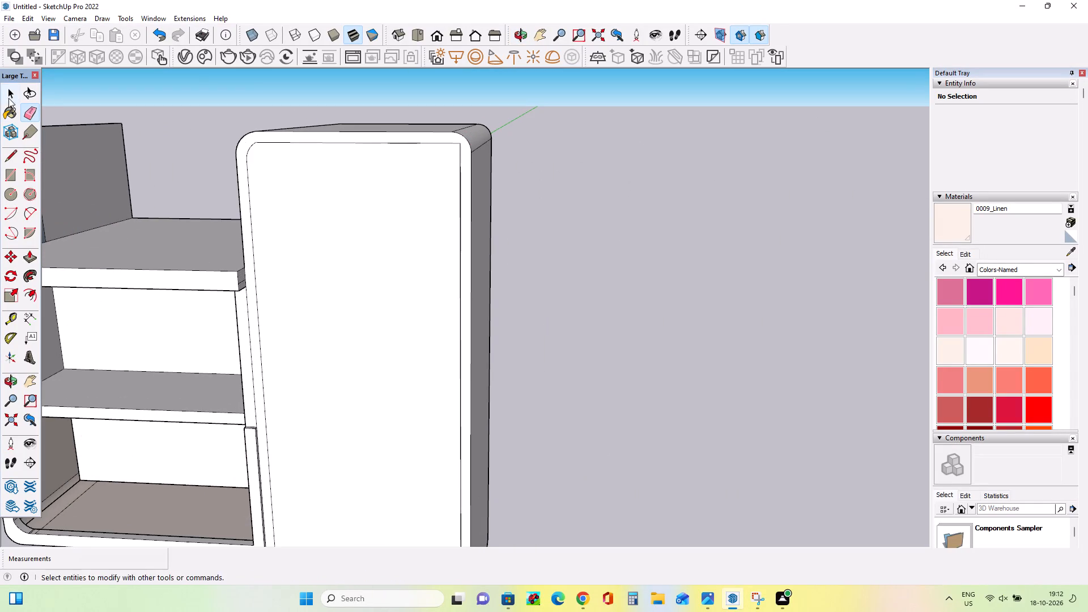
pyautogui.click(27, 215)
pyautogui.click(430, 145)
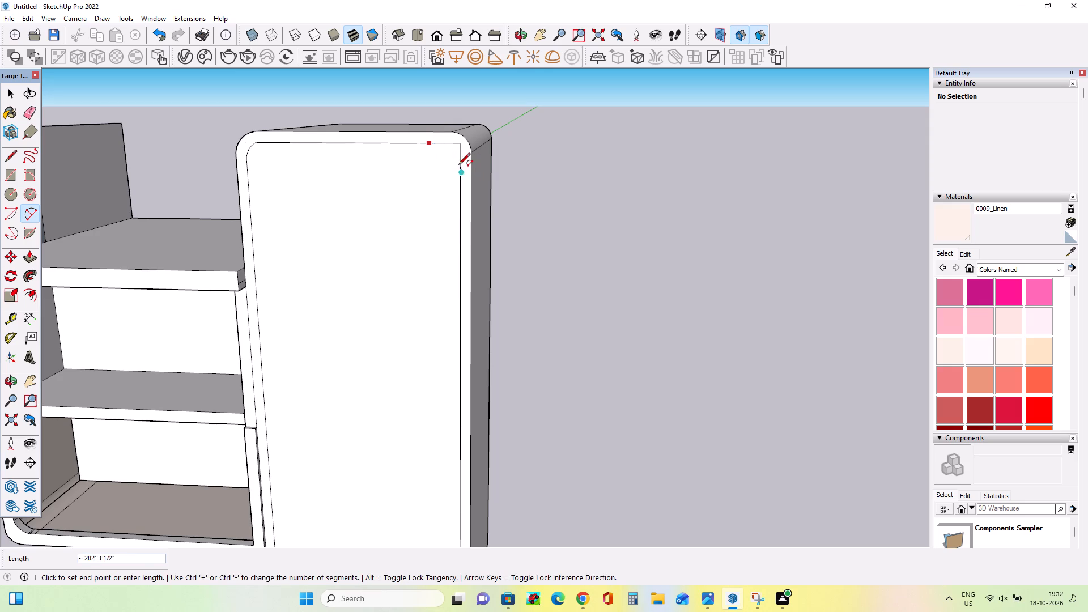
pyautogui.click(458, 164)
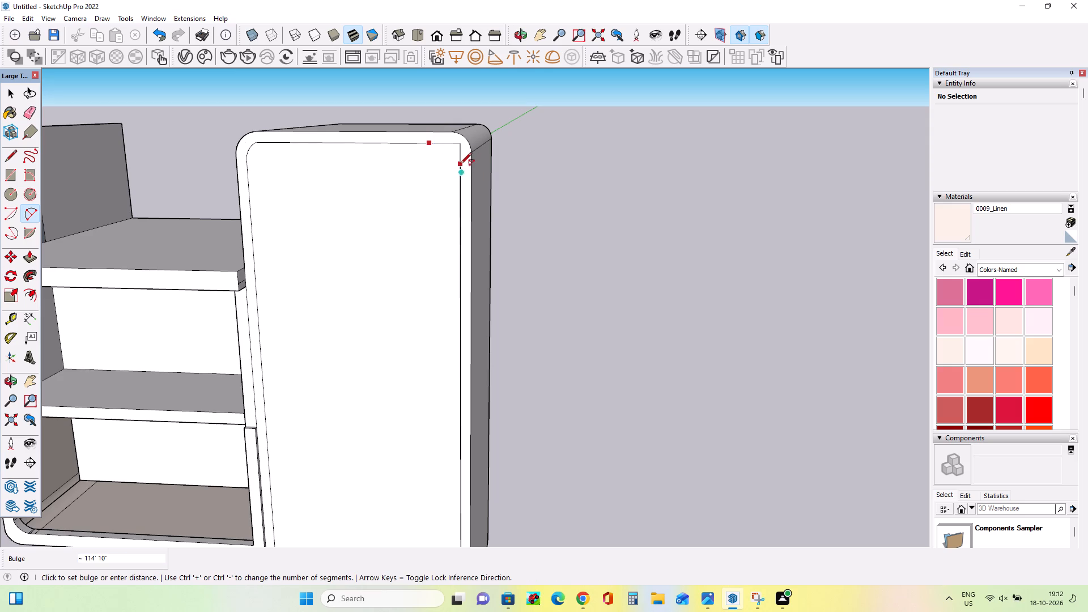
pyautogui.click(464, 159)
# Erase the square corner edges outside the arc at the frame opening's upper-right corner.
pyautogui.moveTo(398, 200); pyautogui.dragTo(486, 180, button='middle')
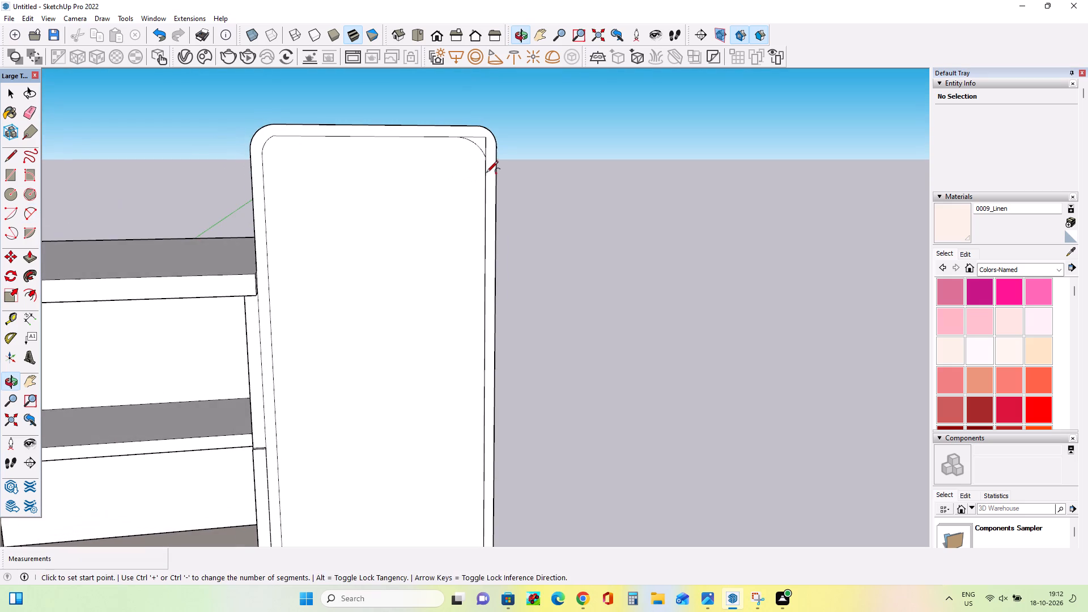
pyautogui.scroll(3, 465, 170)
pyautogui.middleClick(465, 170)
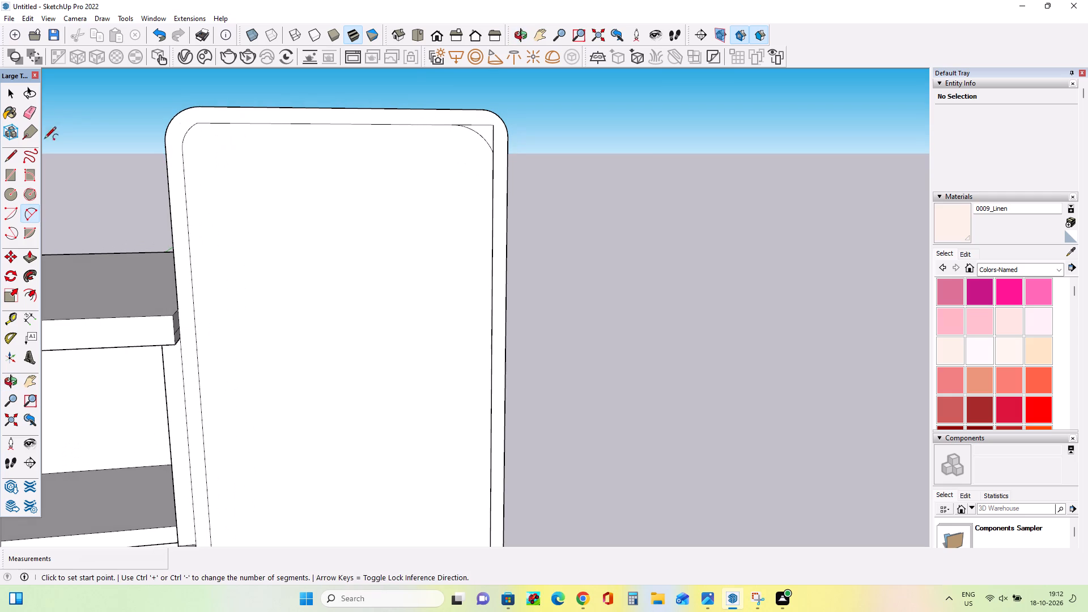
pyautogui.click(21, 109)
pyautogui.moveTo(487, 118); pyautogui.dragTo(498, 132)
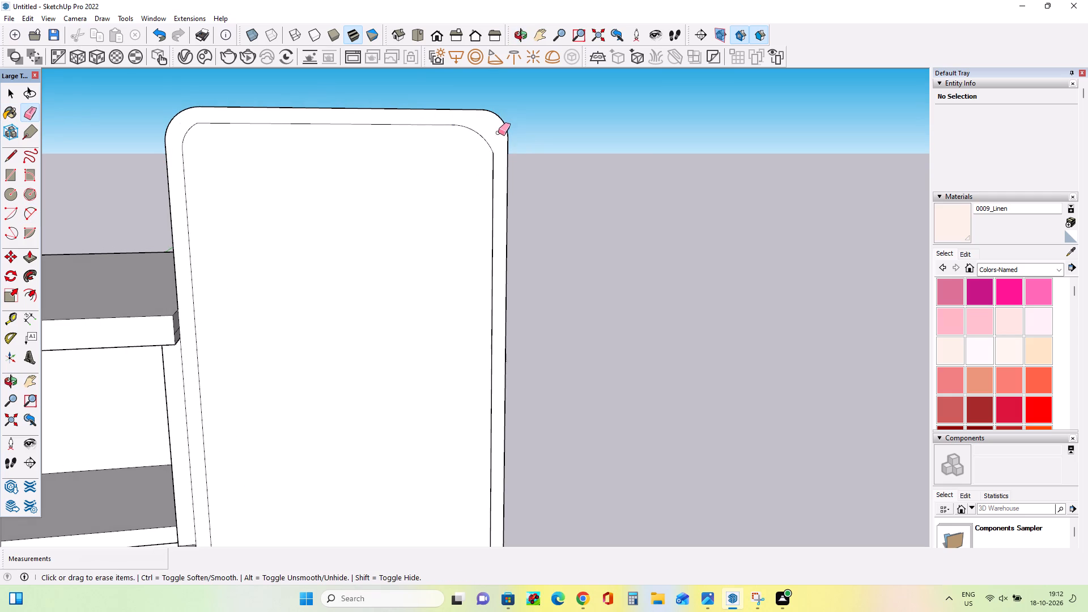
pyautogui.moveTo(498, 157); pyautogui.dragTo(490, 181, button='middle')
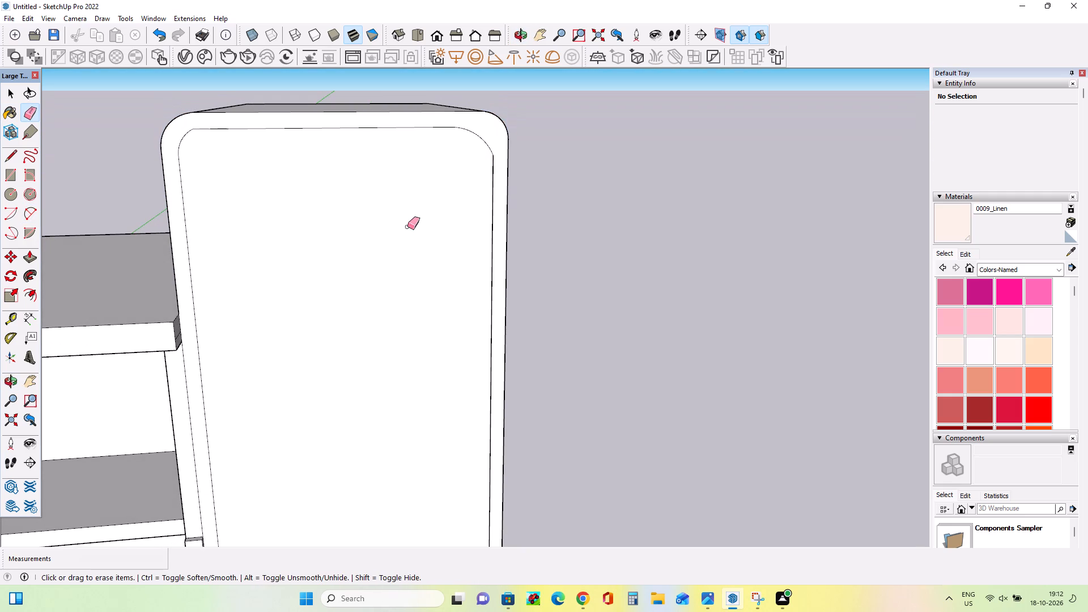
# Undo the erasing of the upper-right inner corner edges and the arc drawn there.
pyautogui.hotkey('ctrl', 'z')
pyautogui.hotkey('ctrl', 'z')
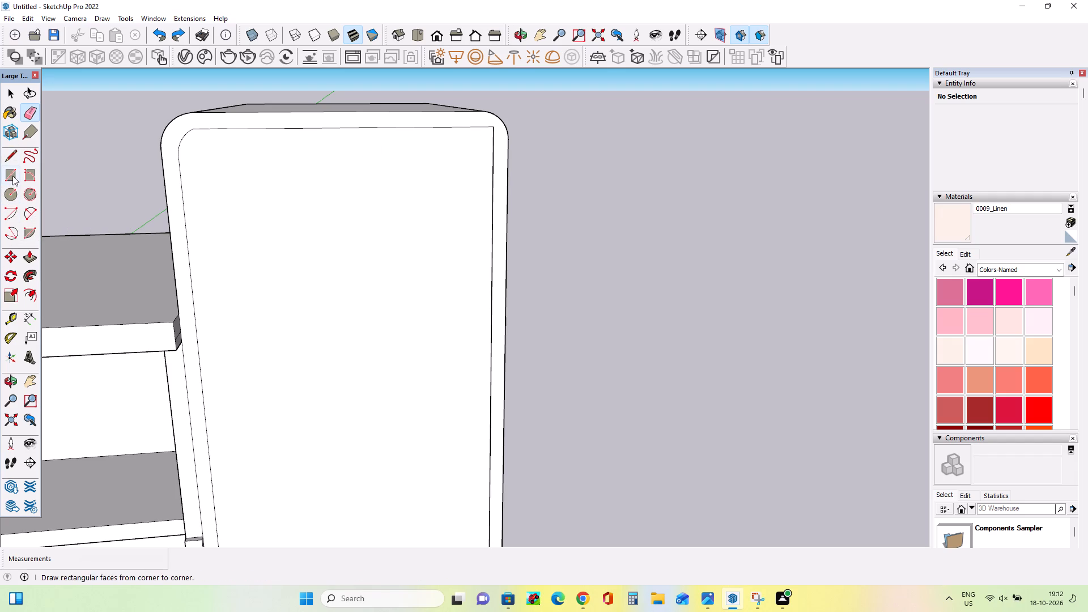
# Draw a smaller arc of about 106' 7" radius across the frame opening's upper-right inner corner.
pyautogui.click(29, 212)
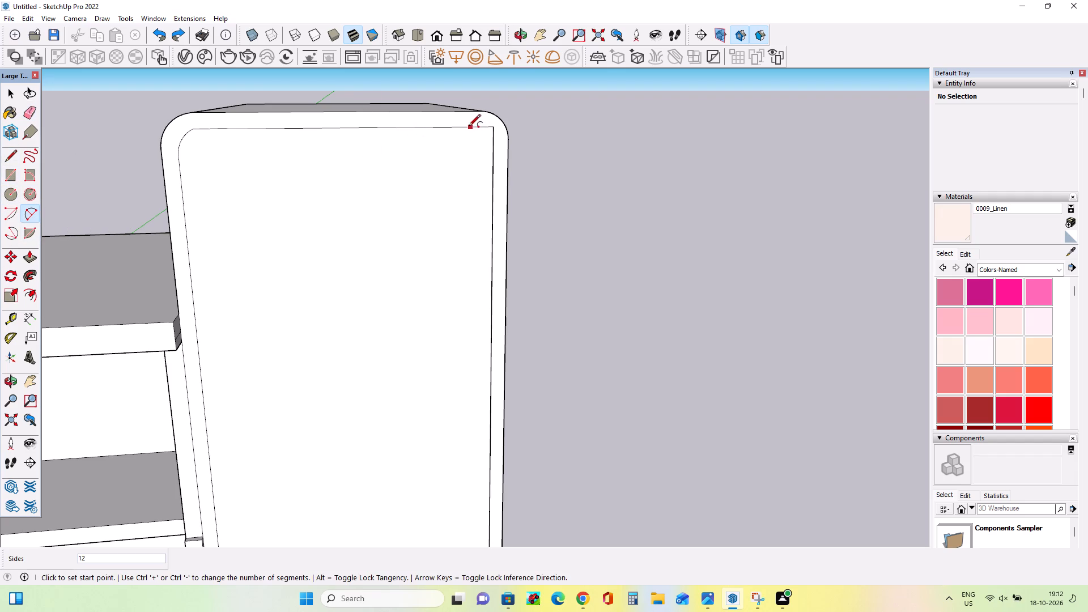
pyautogui.click(470, 127)
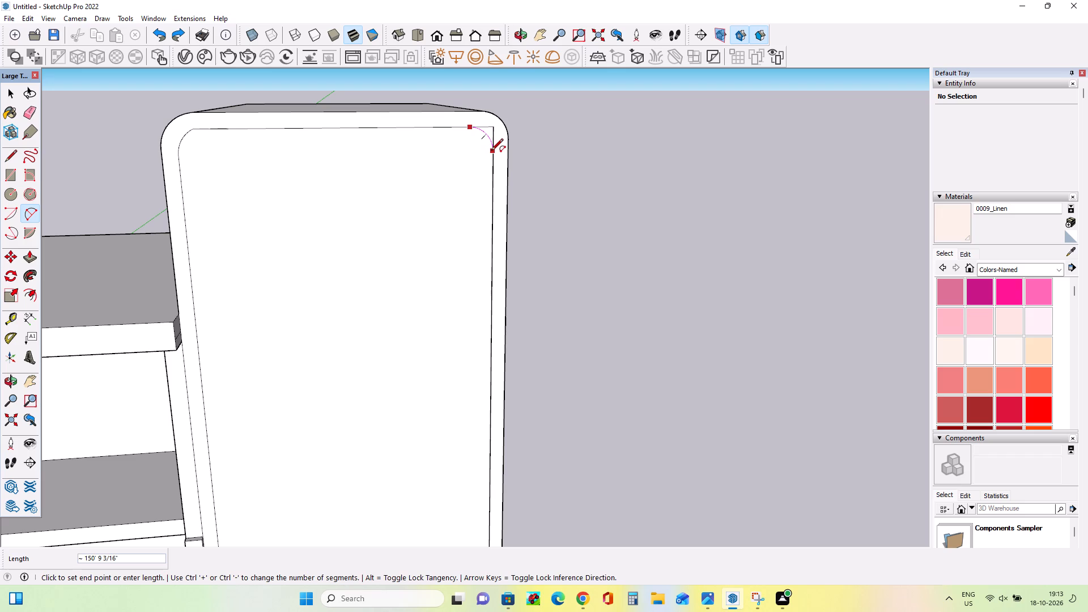
pyautogui.click(491, 151)
pyautogui.click(492, 144)
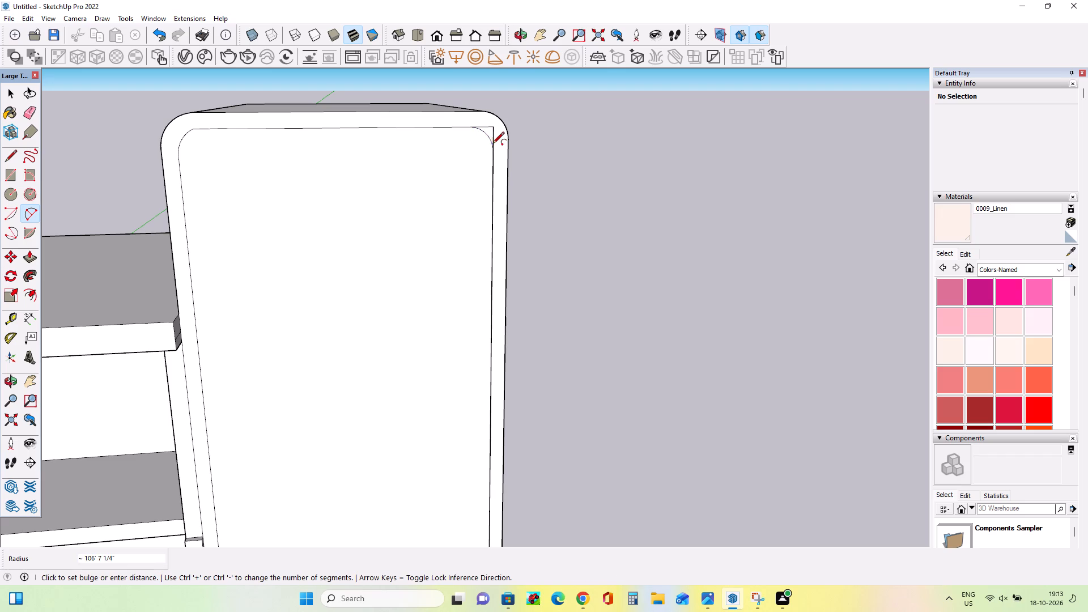
# Erase the square corner edges outside the smaller arc at the frame opening's upper-right corner.
pyautogui.moveTo(538, 173); pyautogui.dragTo(501, 185, button='middle')
pyautogui.scroll(7, 470, 150)
pyautogui.moveTo(471, 149); pyautogui.dragTo(418, 179, button='middle')
pyautogui.click(27, 114)
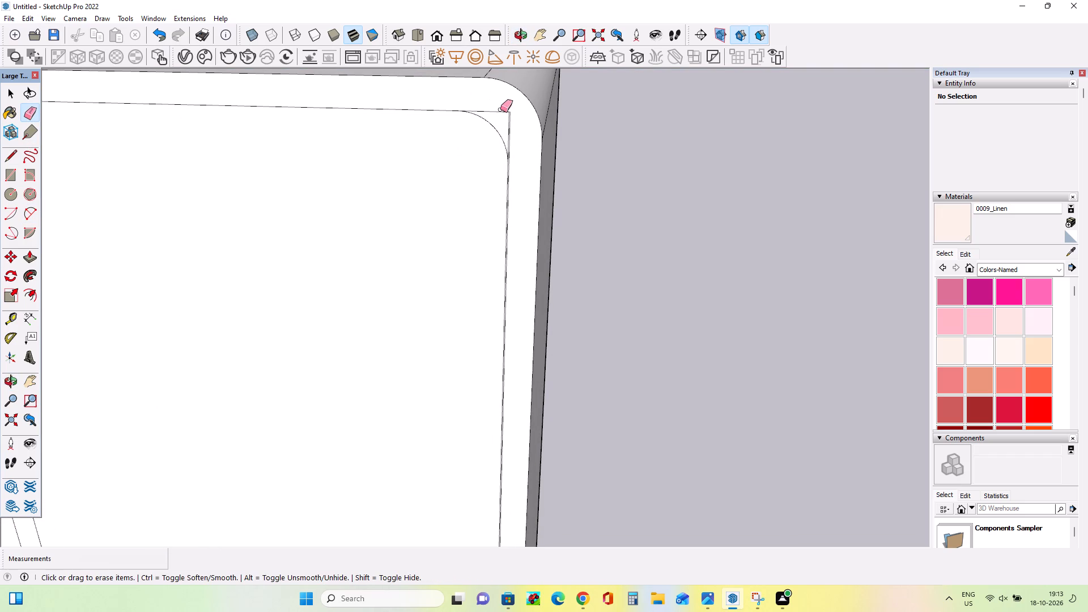
pyautogui.moveTo(500, 109); pyautogui.dragTo(512, 133)
# Delete the face covering the tall block's front recess within the rounded frame.
pyautogui.scroll(-11, 516, 127)
pyautogui.scroll(1, 518, 142)
pyautogui.scroll(-3, 518, 142)
pyautogui.moveTo(529, 197); pyautogui.dragTo(521, 209, button='middle')
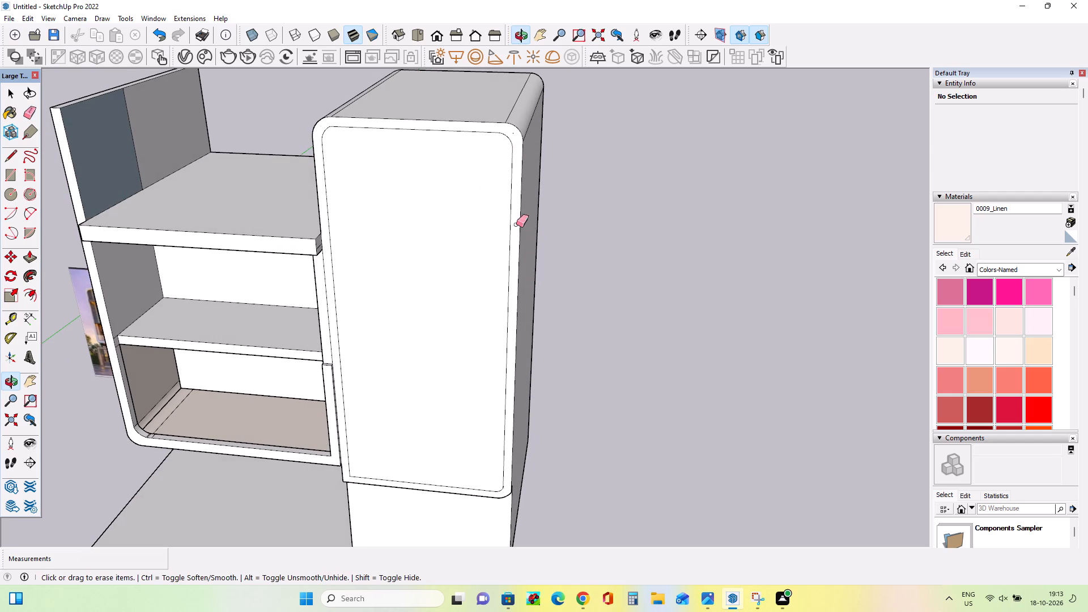
pyautogui.moveTo(462, 189); pyautogui.dragTo(491, 178, button='middle')
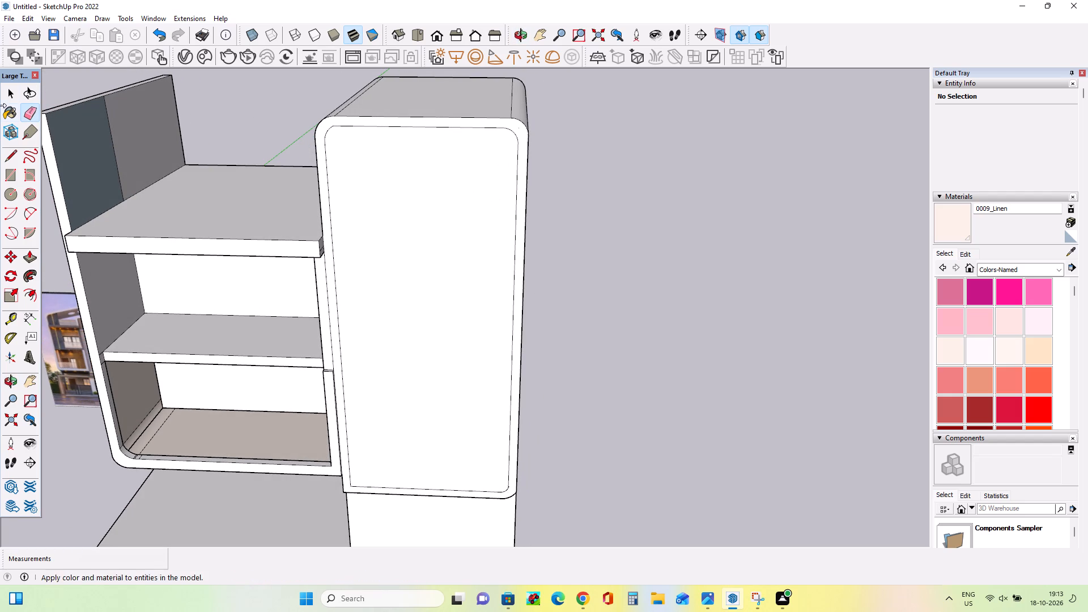
pyautogui.click(6, 91)
pyautogui.click(414, 291)
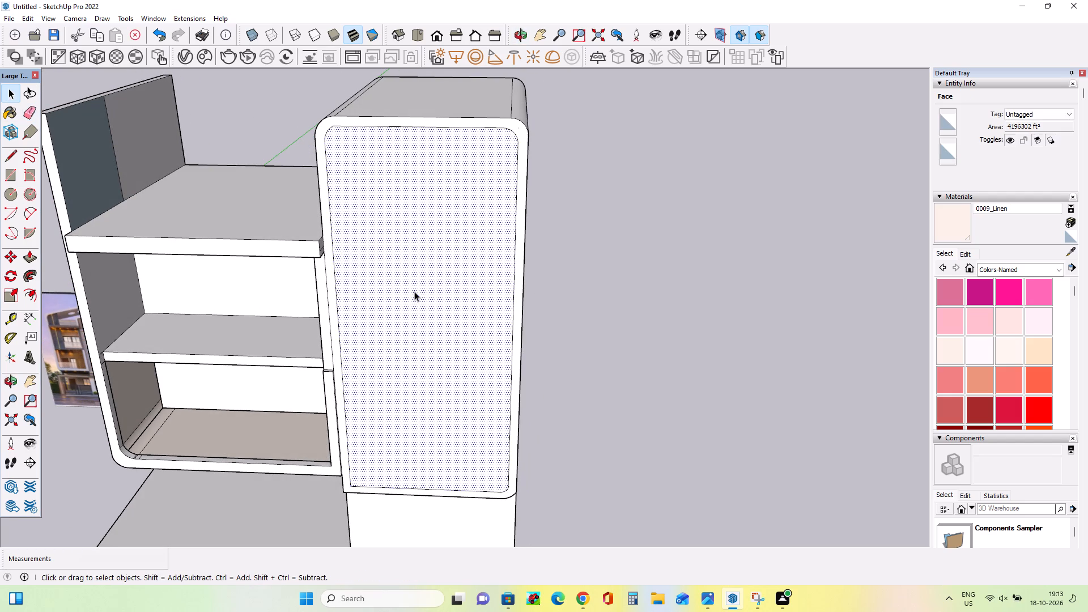
pyautogui.press('Delete')
pyautogui.moveTo(418, 294); pyautogui.dragTo(513, 62, button='middle')
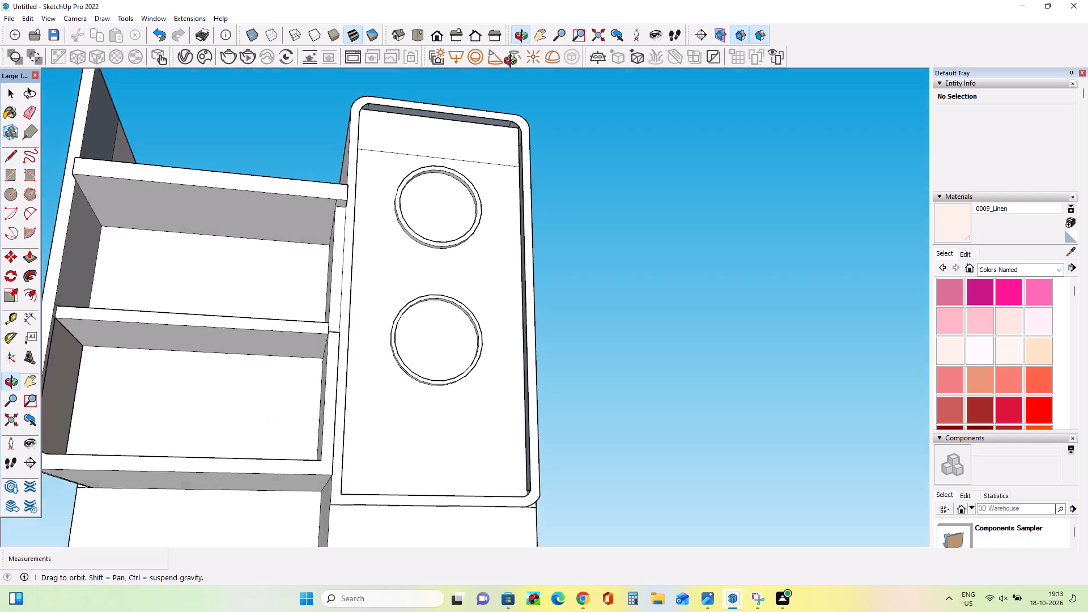
# Inspect the rounded frame and recess of the tall block together with the adjoining open floors.
pyautogui.moveTo(513, 62); pyautogui.dragTo(377, 251, button='middle')
pyautogui.scroll(-4, 377, 251)
pyautogui.moveTo(492, 268); pyautogui.dragTo(537, 269, button='middle')
pyautogui.scroll(-1, 492, 269)
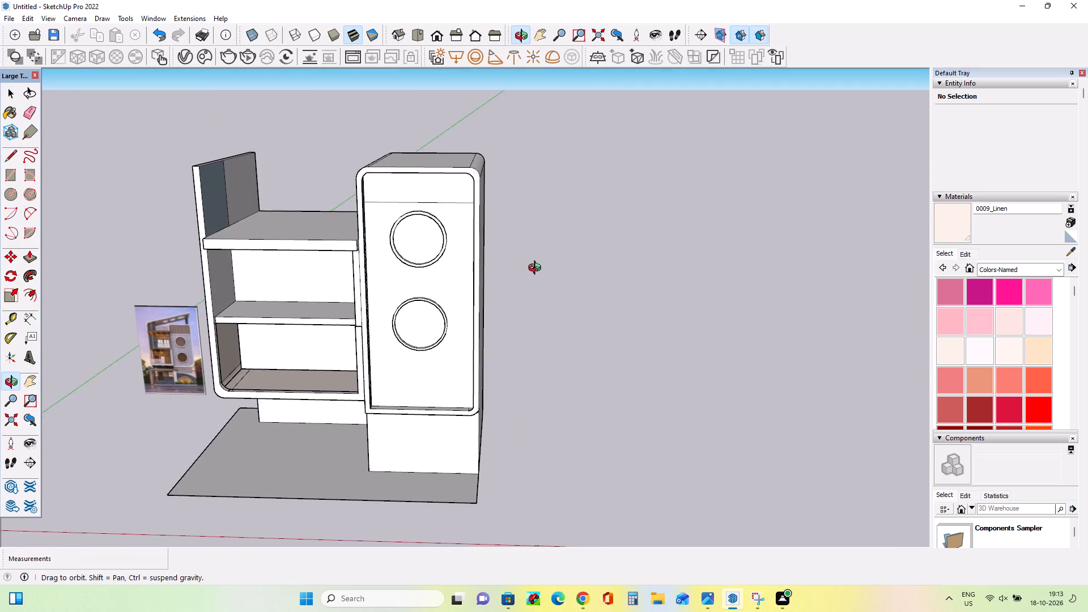
pyautogui.moveTo(537, 269); pyautogui.dragTo(568, 272, button='middle')
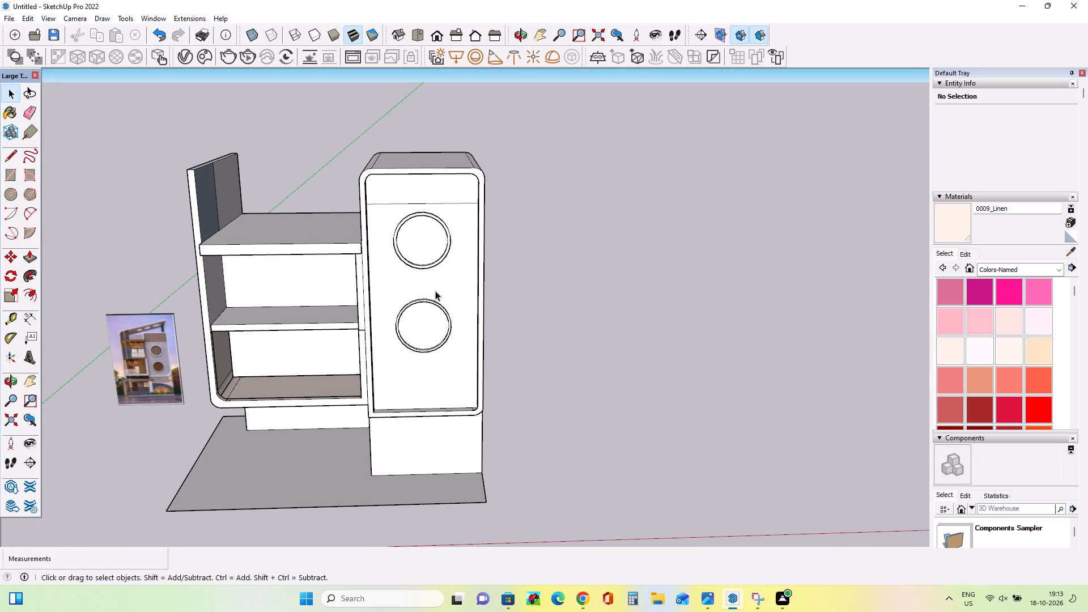
pyautogui.moveTo(437, 284); pyautogui.dragTo(336, 293, button='middle')
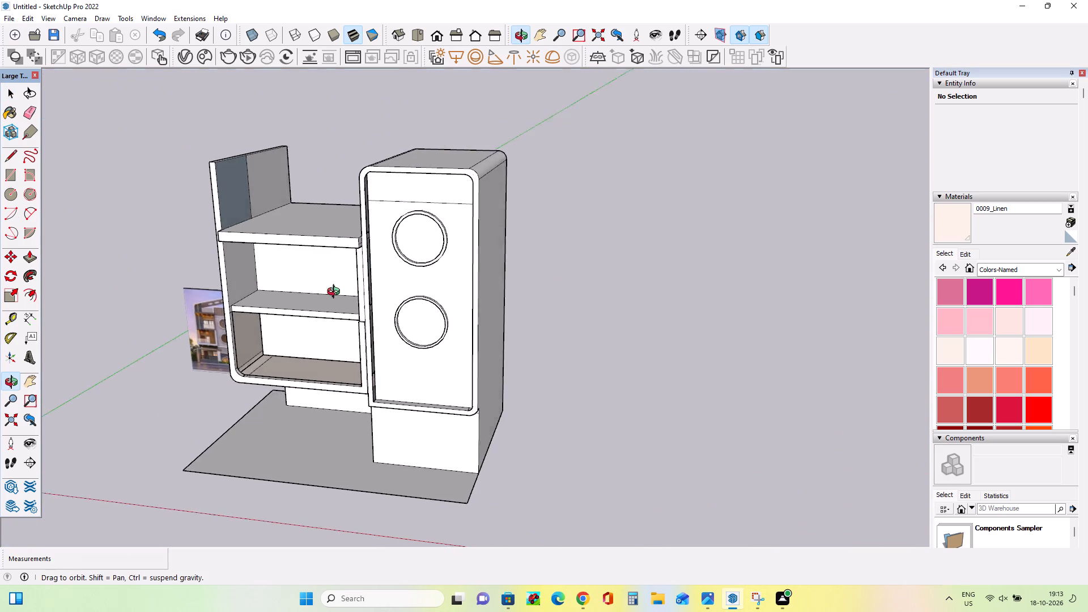
pyautogui.moveTo(336, 293); pyautogui.dragTo(337, 288, button='middle')
pyautogui.scroll(1, 167, 197)
pyautogui.moveTo(189, 196); pyautogui.dragTo(271, 193, button='middle')
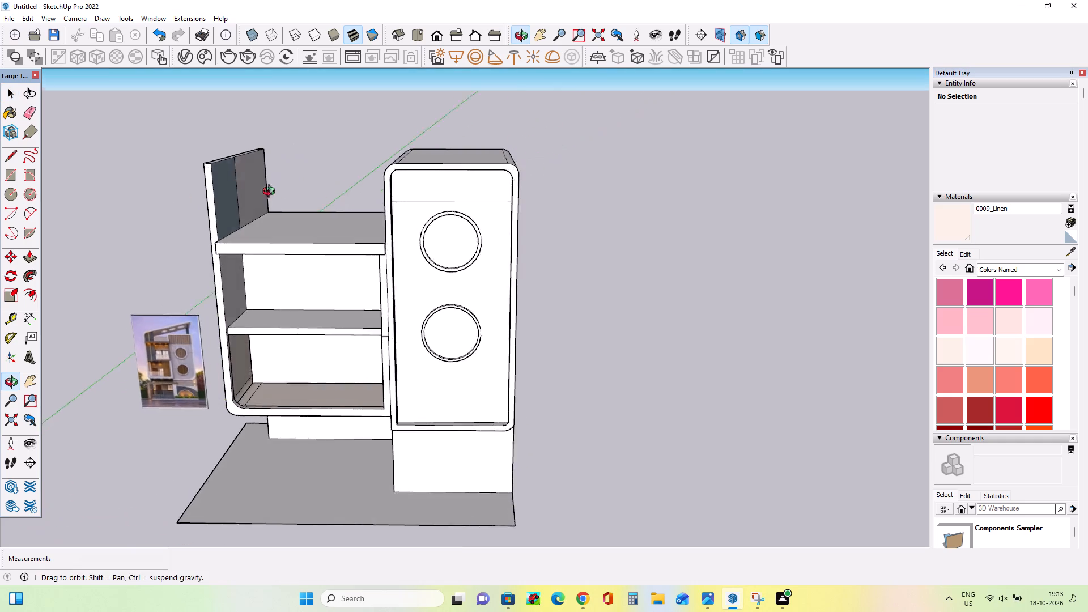
pyautogui.moveTo(271, 193); pyautogui.dragTo(324, 224, button='middle')
pyautogui.scroll(-3, 315, 222)
pyautogui.scroll(-3, 439, 226)
# Compare the reference image's facade, especially its sloping perforated roof slab and side wall, with the modelled house.
pyautogui.scroll(9, 211, 289)
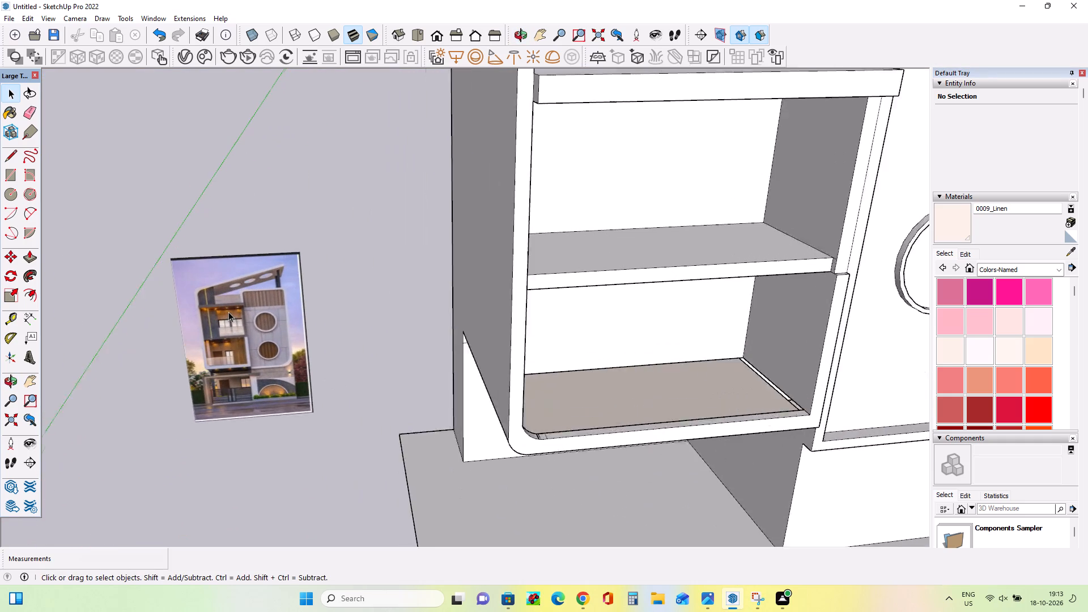
pyautogui.scroll(2, 228, 312)
pyautogui.moveTo(229, 312); pyautogui.dragTo(206, 326, button='middle')
pyautogui.scroll(-9, 439, 220)
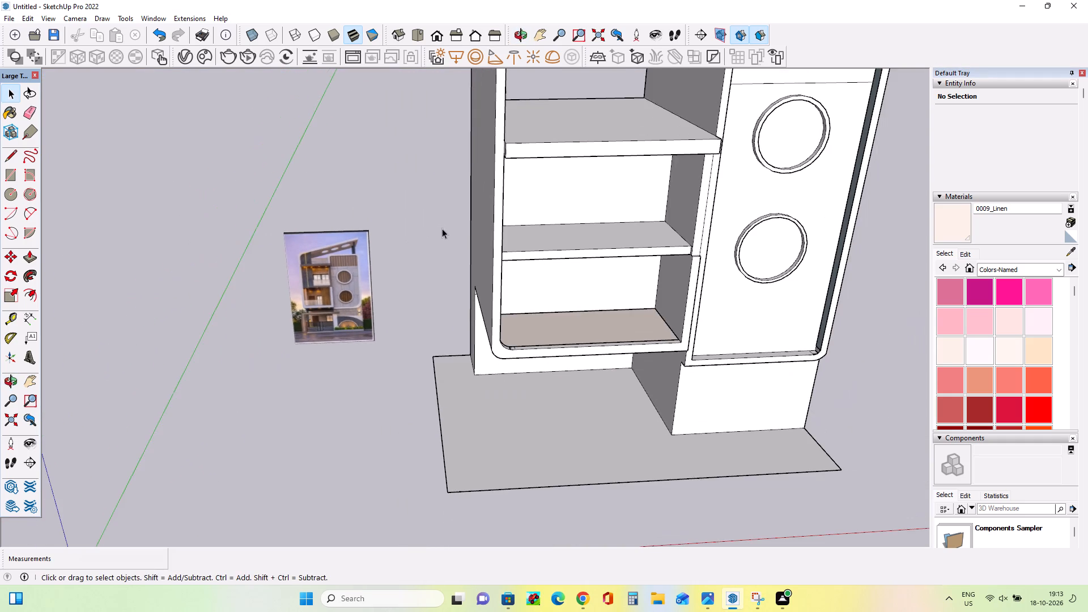
pyautogui.moveTo(564, 224); pyautogui.dragTo(553, 267, button='middle')
pyautogui.scroll(5, 322, 236)
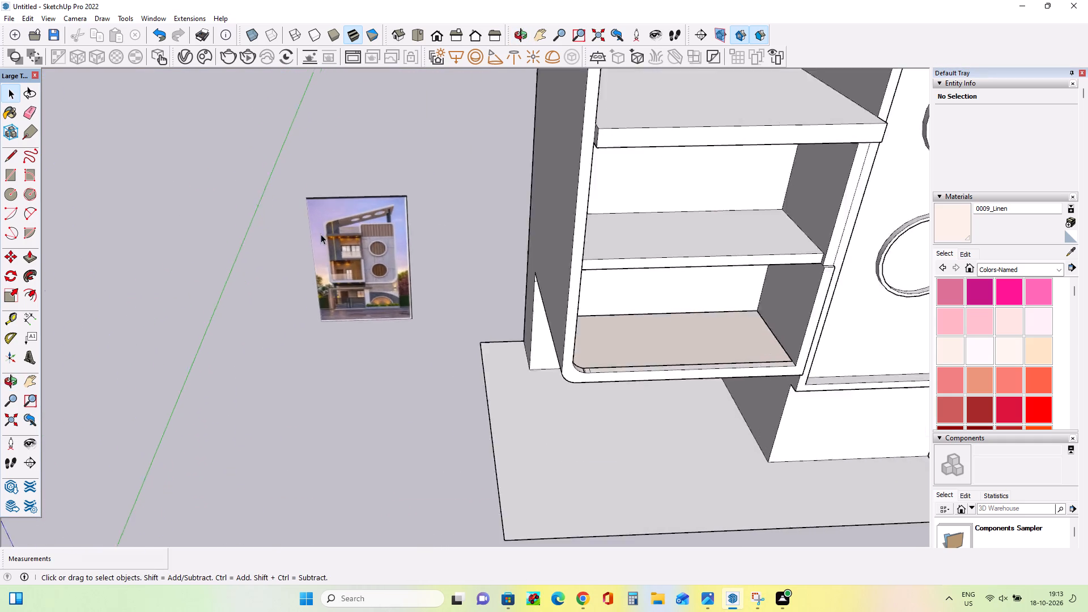
pyautogui.scroll(2, 321, 234)
pyautogui.scroll(-1, 321, 228)
pyautogui.scroll(7, 321, 228)
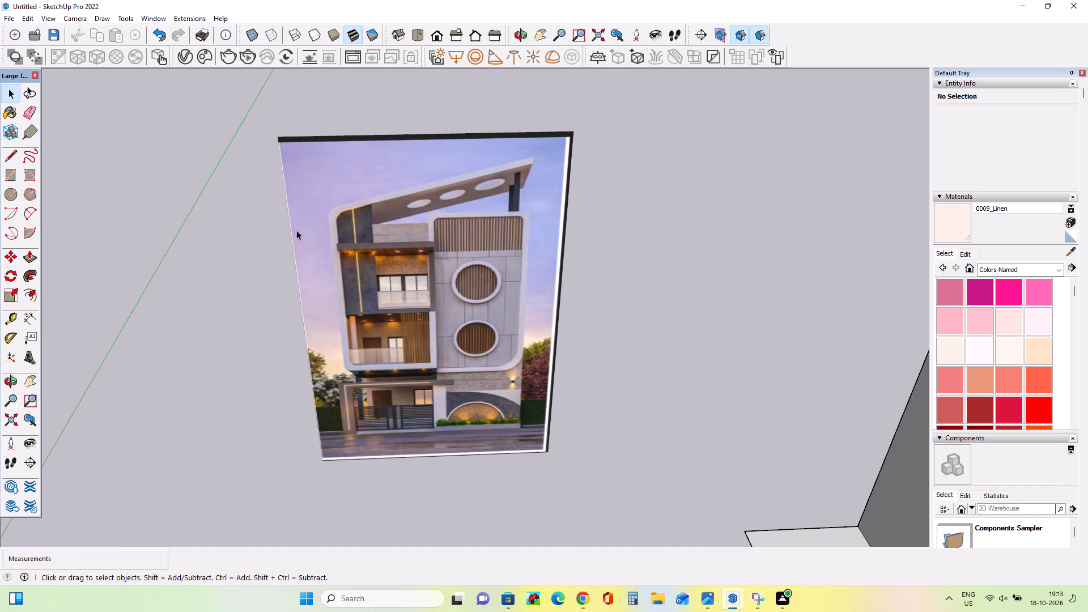
pyautogui.scroll(-6, 296, 232)
pyautogui.scroll(-17, 286, 249)
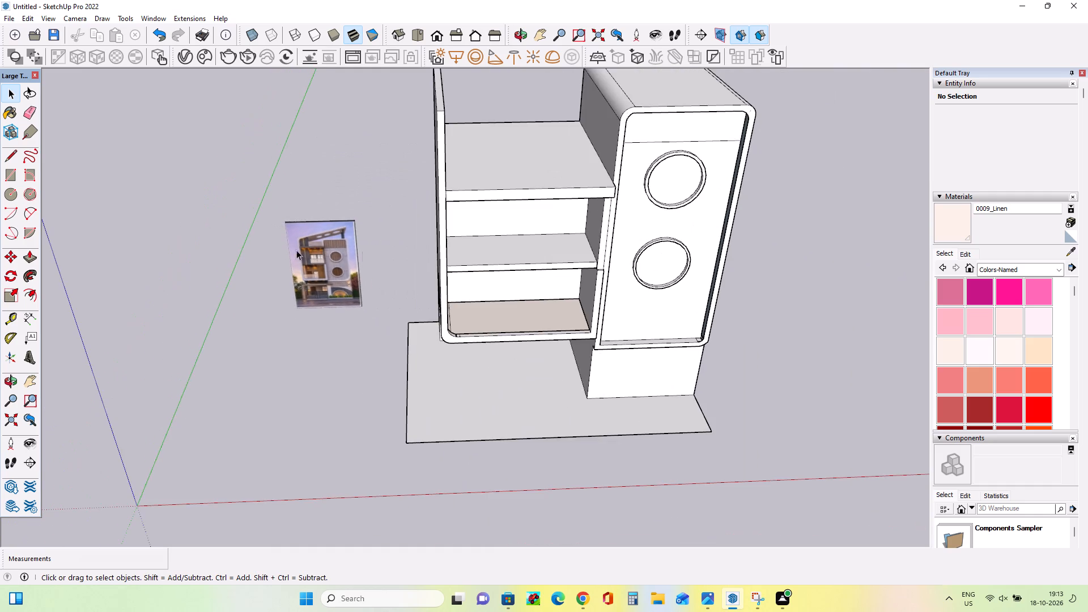
pyautogui.moveTo(432, 248); pyautogui.dragTo(453, 285, button='middle')
pyautogui.scroll(4, 305, 273)
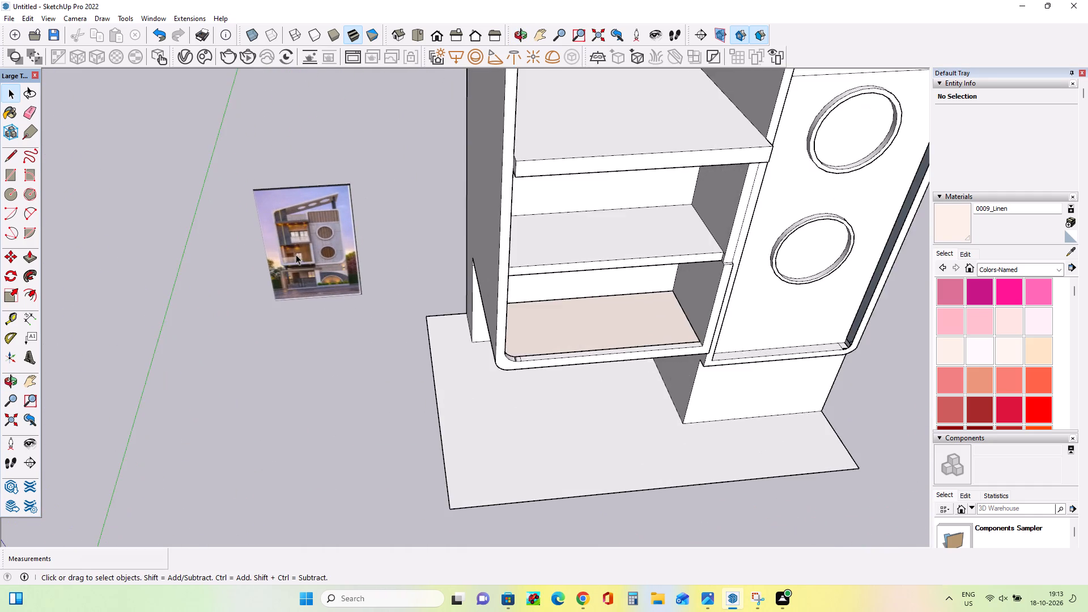
pyautogui.scroll(14, 296, 254)
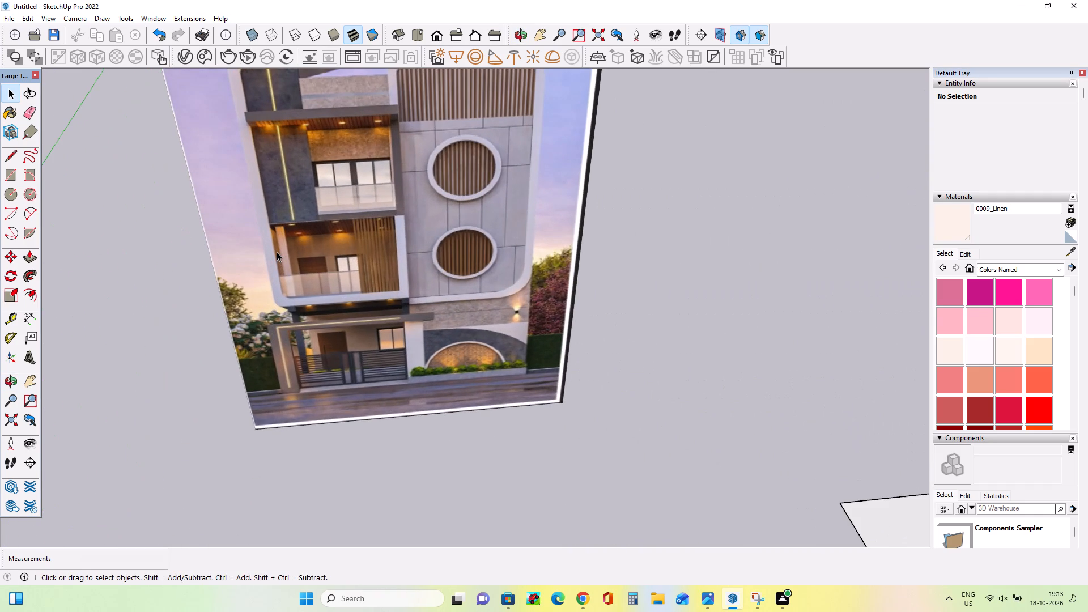
pyautogui.scroll(-16, 277, 252)
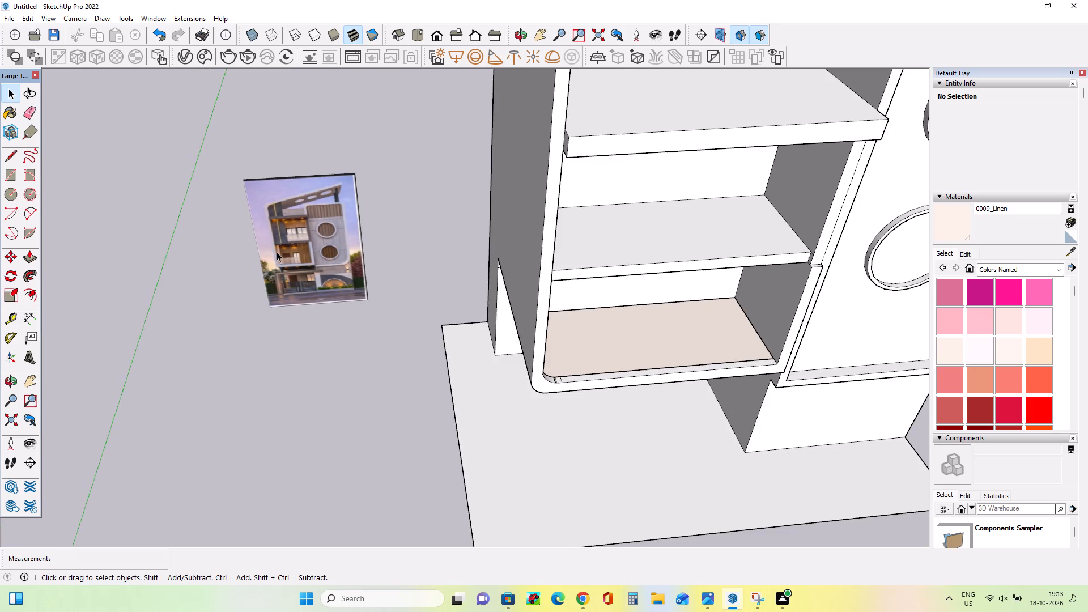
pyautogui.moveTo(409, 258); pyautogui.dragTo(435, 314, button='middle')
pyautogui.scroll(-5, 435, 312)
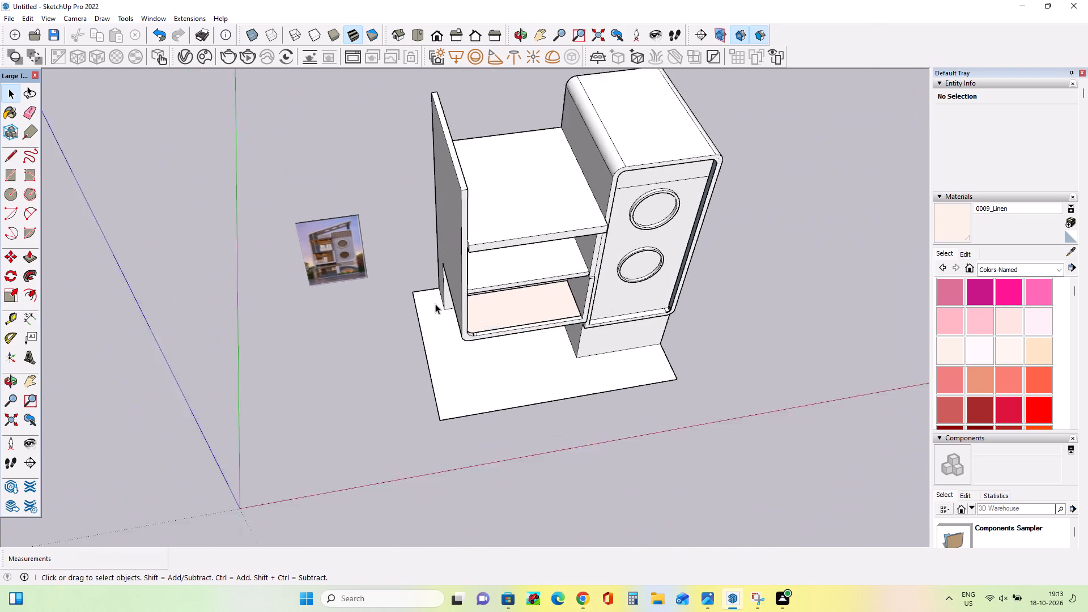
pyautogui.scroll(-2, 435, 304)
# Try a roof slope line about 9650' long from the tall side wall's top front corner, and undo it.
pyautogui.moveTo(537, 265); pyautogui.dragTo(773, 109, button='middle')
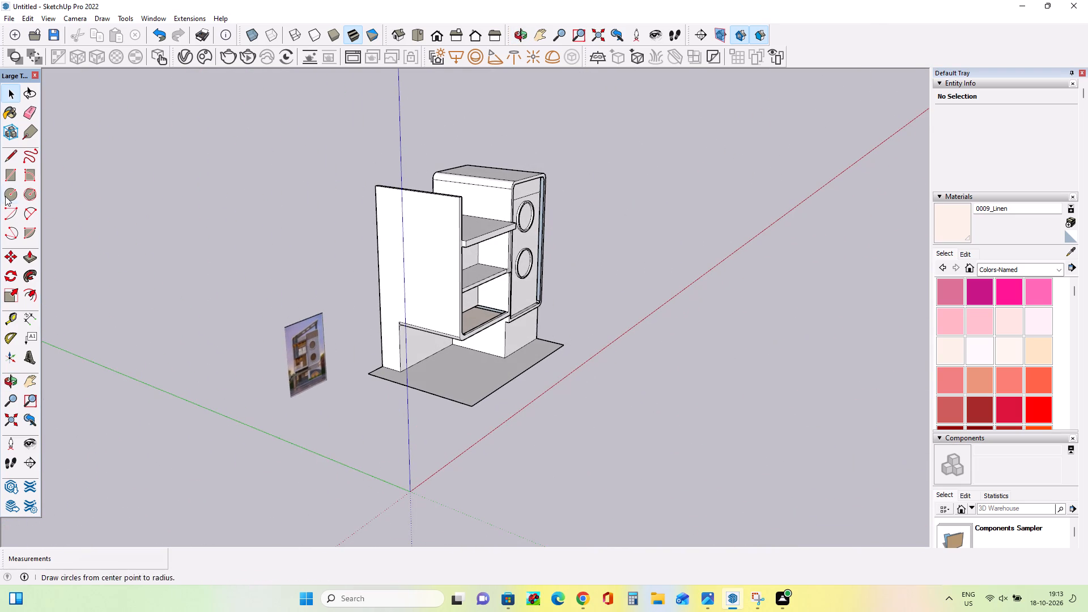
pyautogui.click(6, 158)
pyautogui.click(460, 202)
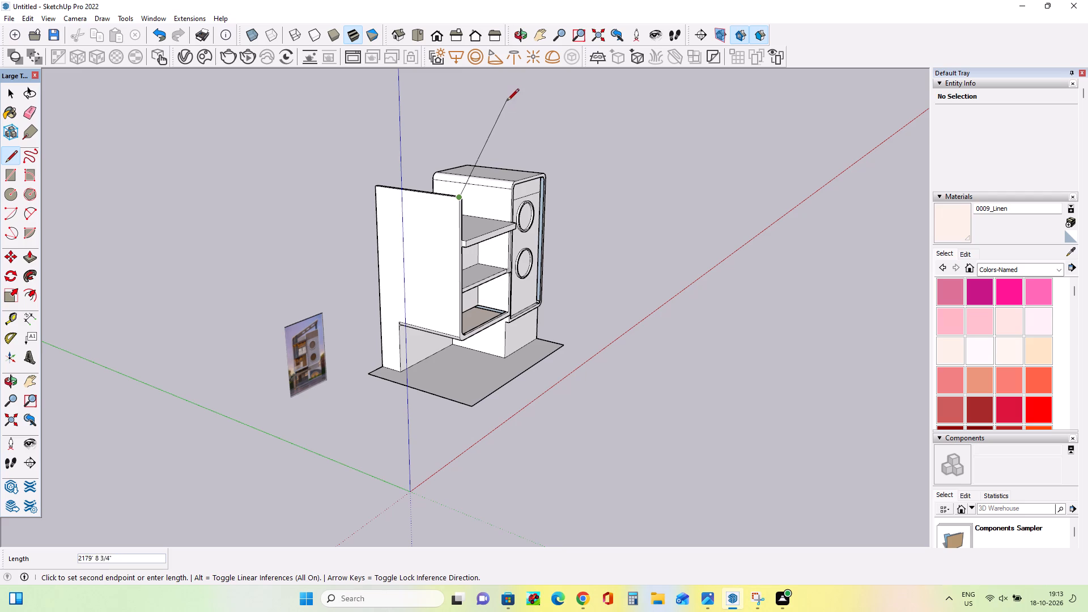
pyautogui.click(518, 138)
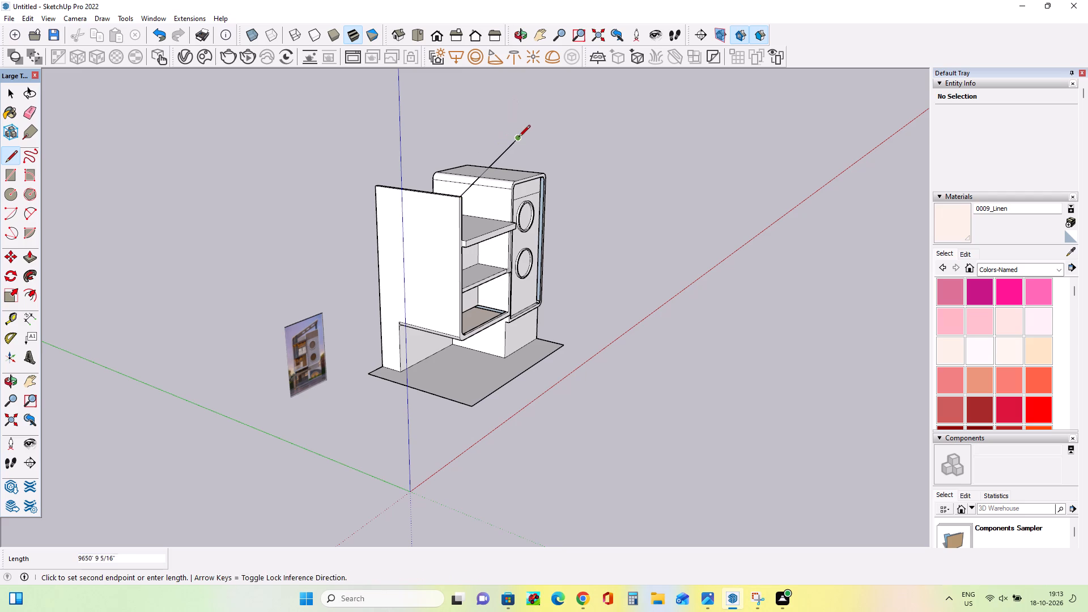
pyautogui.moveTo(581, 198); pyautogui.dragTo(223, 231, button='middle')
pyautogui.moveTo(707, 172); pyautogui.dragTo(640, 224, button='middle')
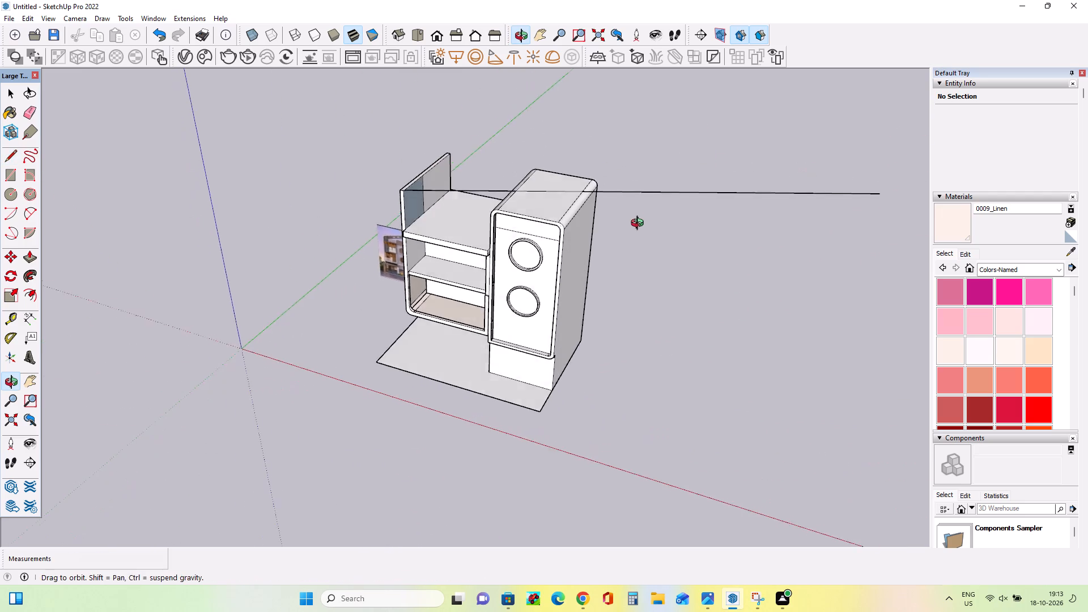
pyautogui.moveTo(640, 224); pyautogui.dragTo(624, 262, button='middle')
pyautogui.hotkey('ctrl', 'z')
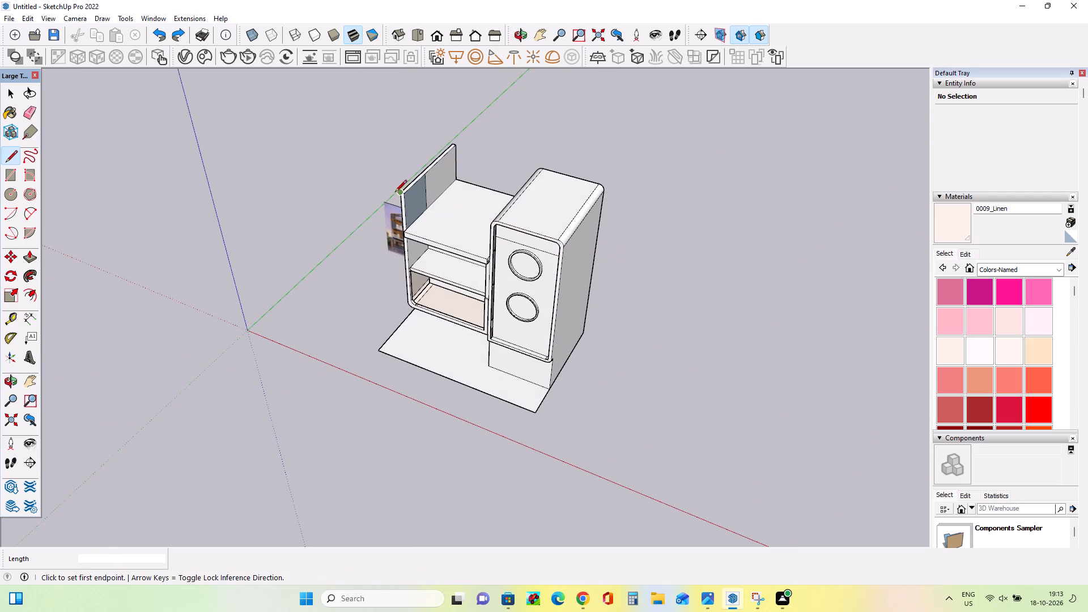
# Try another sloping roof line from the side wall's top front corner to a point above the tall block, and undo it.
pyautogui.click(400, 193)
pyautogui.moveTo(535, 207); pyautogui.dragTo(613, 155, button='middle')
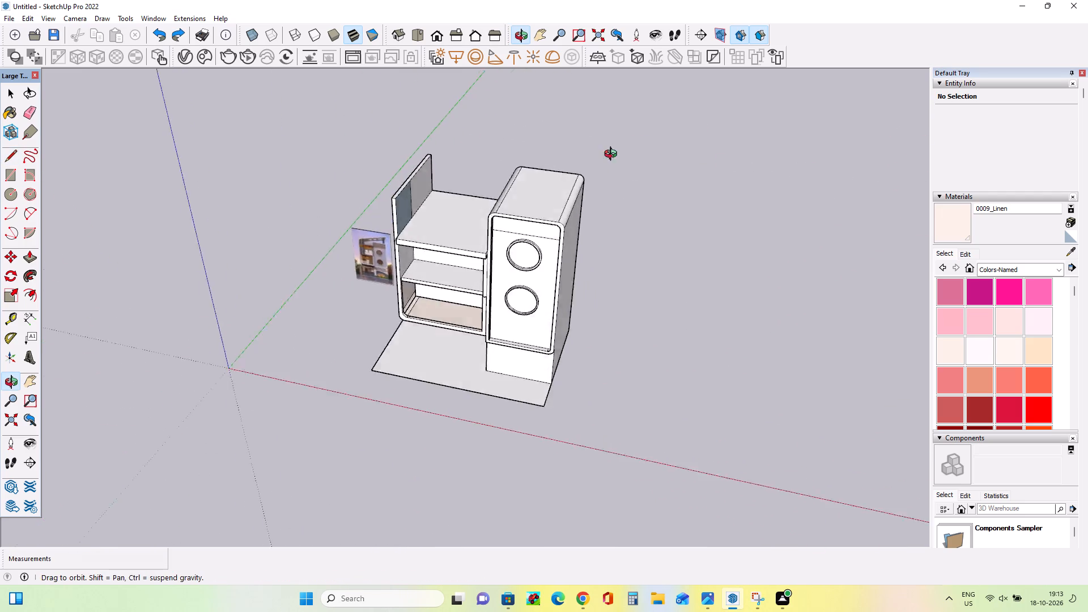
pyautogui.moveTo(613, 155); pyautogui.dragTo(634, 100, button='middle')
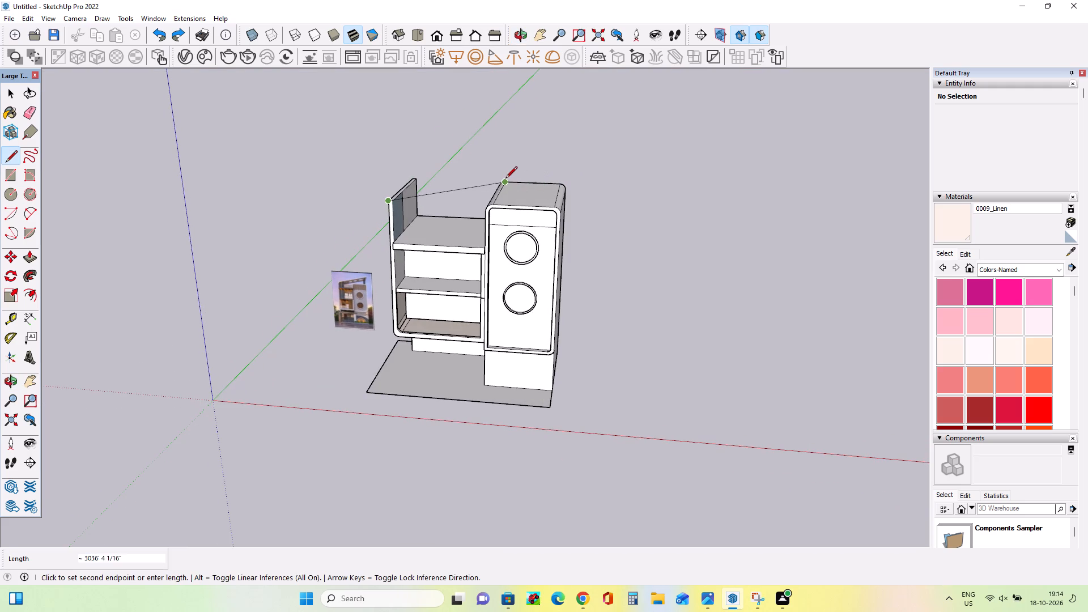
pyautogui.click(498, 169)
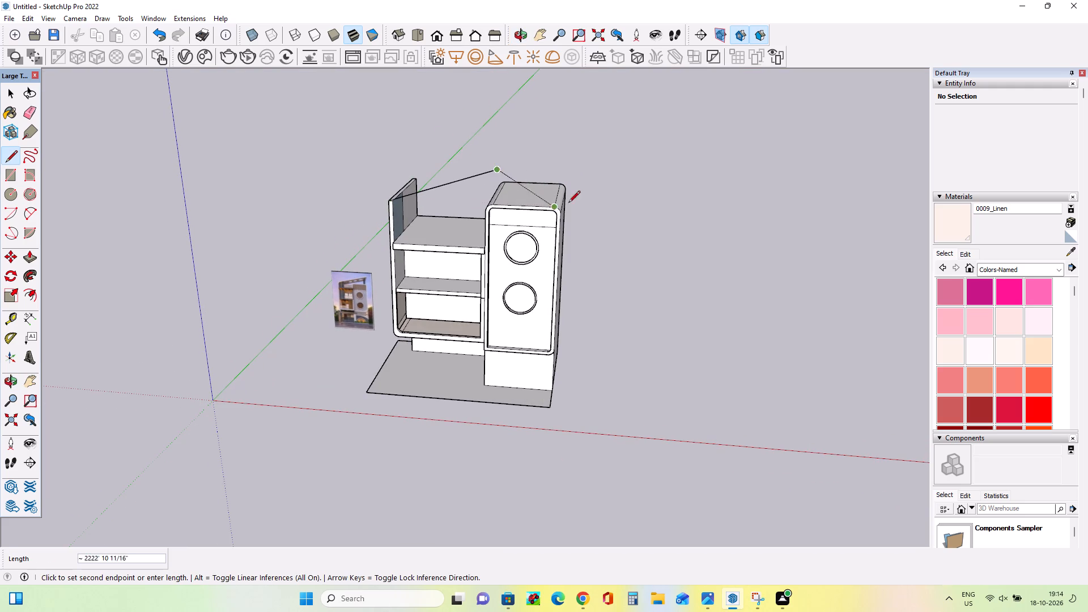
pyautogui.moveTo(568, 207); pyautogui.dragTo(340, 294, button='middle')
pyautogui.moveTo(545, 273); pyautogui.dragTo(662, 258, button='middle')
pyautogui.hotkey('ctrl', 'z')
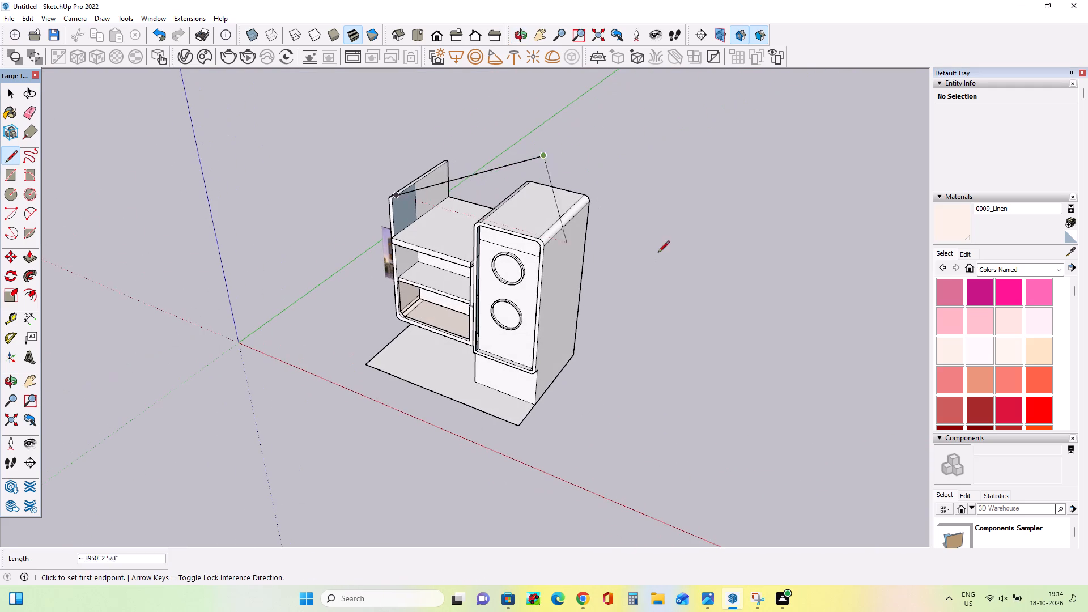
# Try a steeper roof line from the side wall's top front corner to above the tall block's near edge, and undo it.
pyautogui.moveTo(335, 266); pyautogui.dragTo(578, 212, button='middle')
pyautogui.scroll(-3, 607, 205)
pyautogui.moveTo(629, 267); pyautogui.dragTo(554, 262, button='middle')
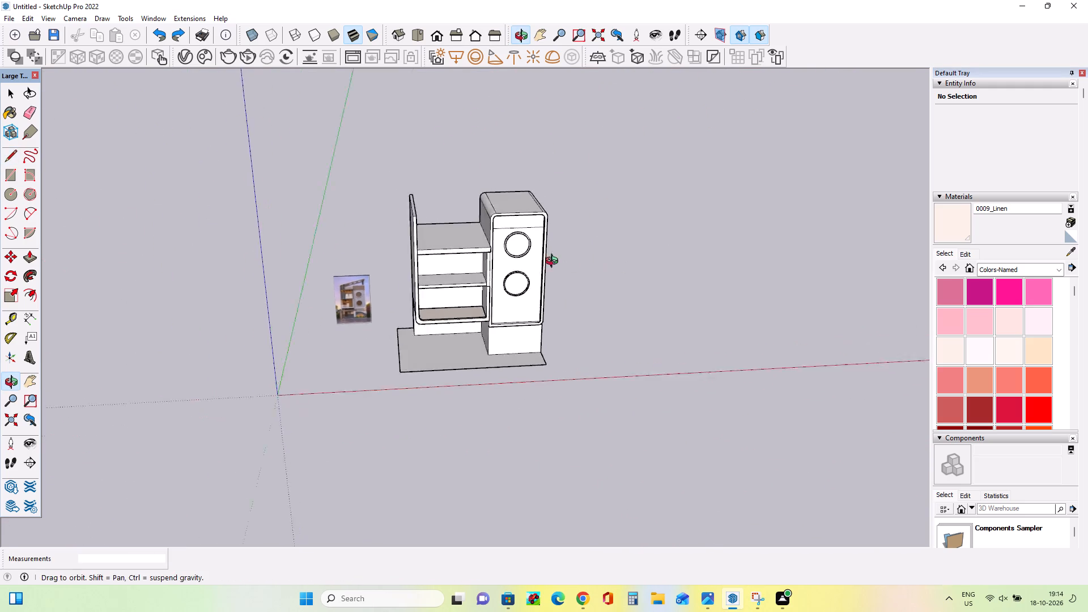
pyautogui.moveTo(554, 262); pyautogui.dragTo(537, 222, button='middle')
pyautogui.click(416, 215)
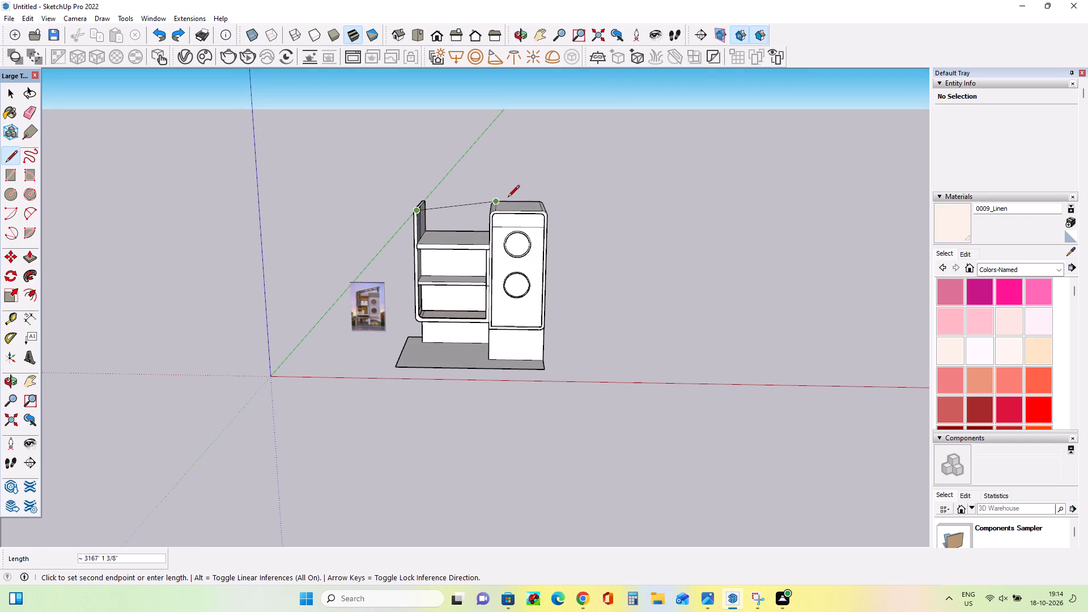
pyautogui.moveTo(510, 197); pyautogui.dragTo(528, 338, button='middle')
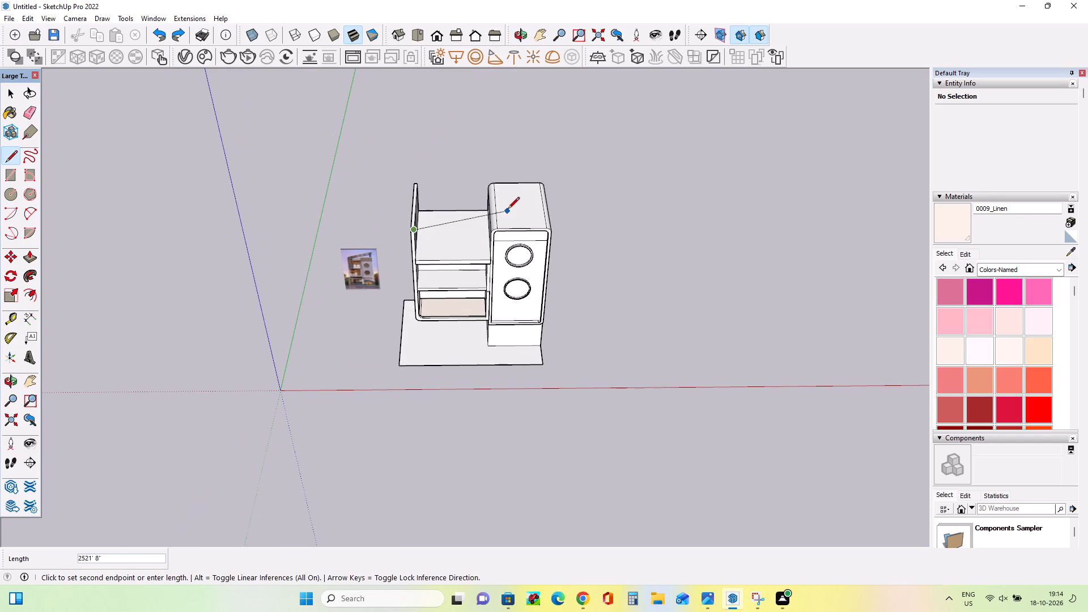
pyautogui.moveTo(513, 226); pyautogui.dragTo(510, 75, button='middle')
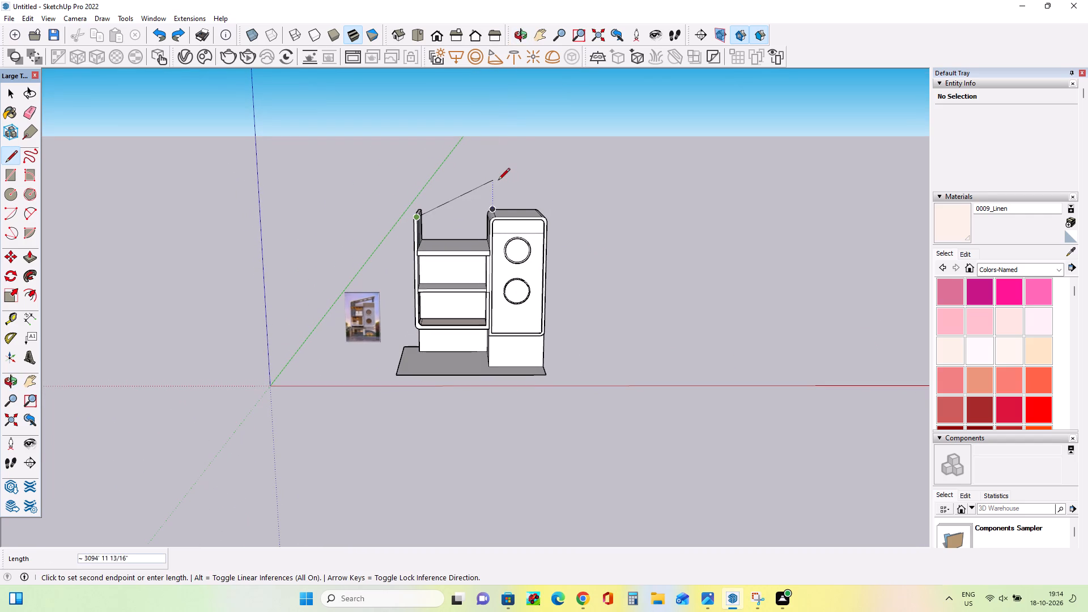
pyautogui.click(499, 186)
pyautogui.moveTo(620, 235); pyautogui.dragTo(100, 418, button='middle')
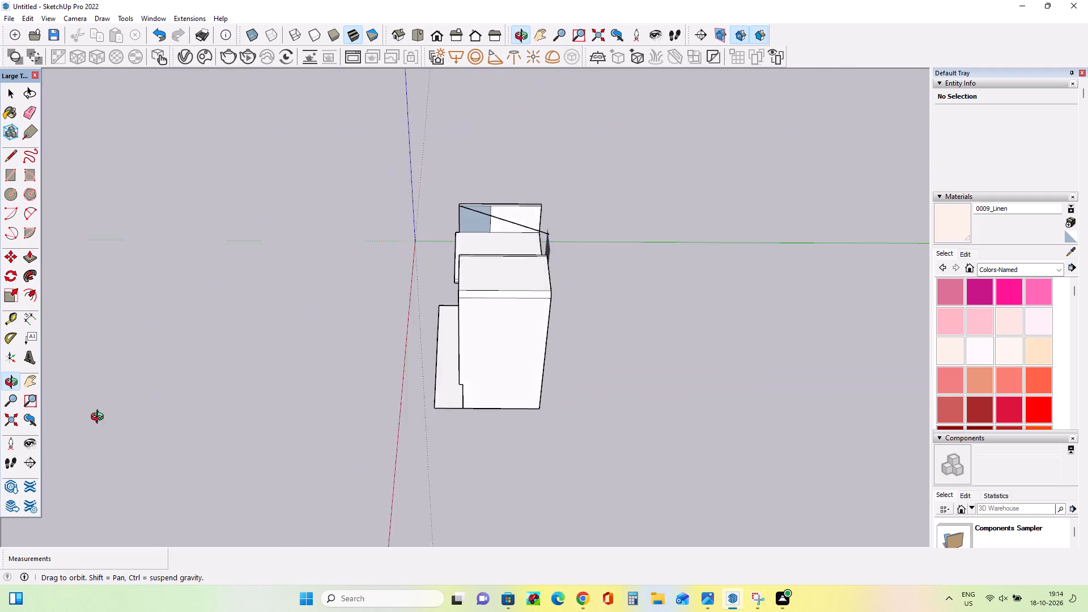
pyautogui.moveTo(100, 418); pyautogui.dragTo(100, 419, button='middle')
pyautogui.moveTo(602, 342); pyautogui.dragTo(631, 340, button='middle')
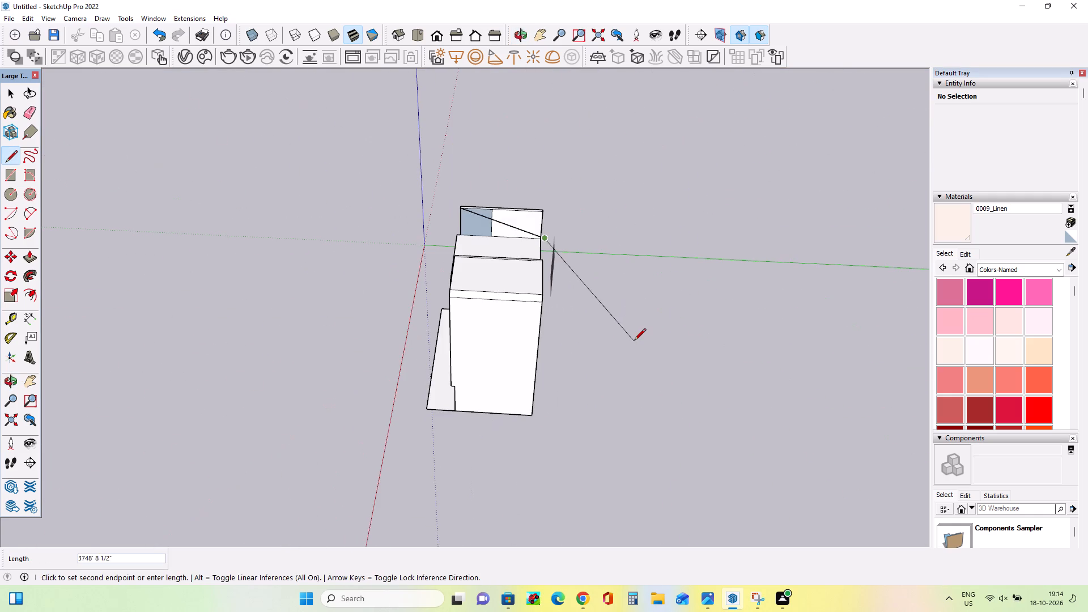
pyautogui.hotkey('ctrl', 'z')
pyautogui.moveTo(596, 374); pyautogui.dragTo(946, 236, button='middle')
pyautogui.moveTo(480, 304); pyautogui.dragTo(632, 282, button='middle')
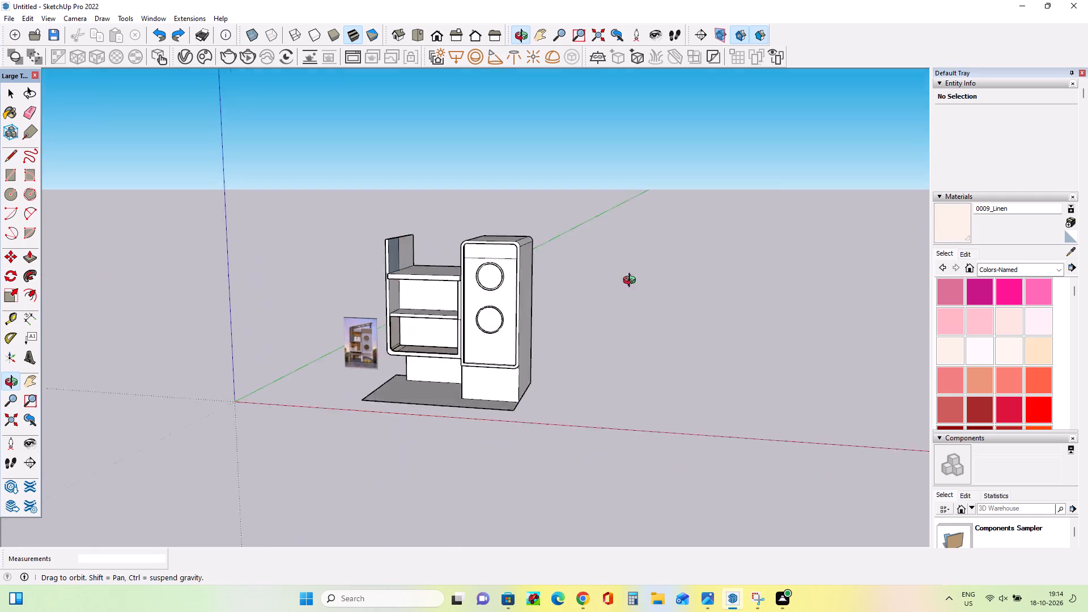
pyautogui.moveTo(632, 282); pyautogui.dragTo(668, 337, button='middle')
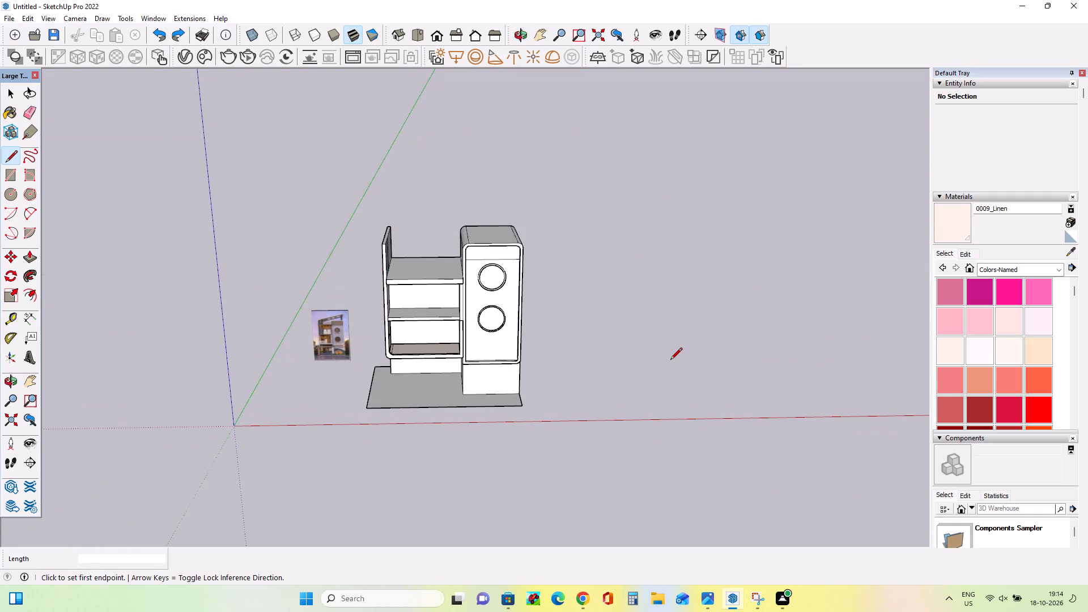
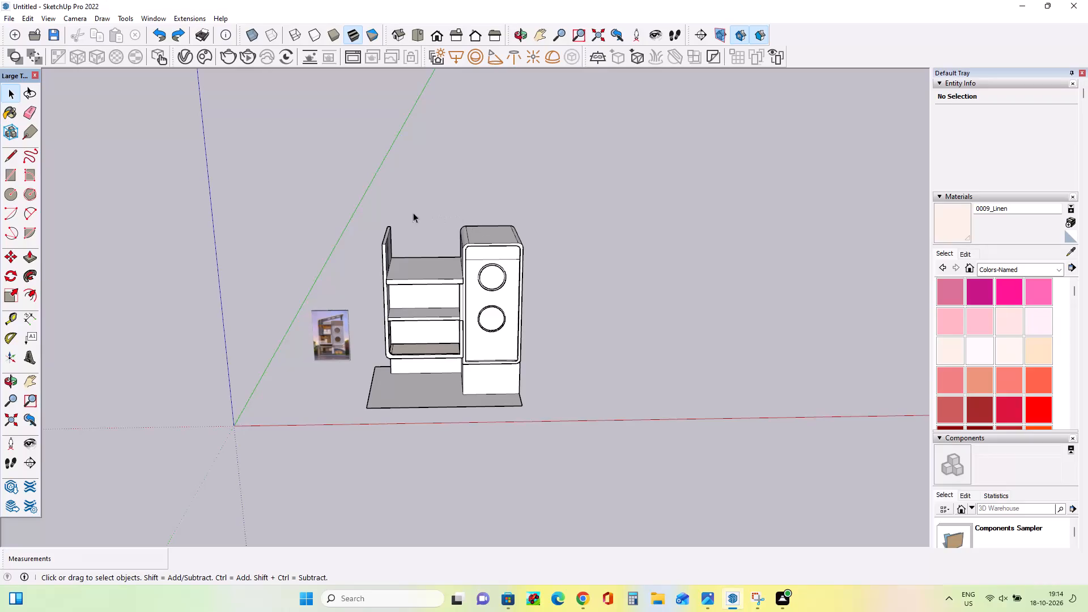
# Draw a ground-level rectangle about 6397' by 3034' beside the house for a separate roof slab.
pyautogui.moveTo(485, 282); pyautogui.dragTo(508, 282, button='middle')
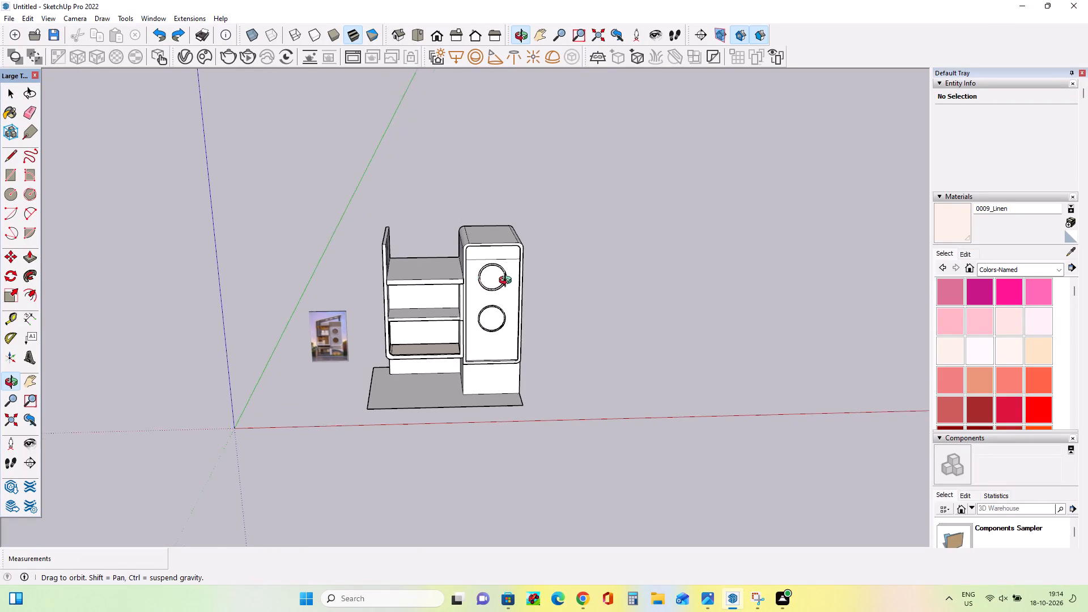
pyautogui.moveTo(508, 282); pyautogui.dragTo(508, 265, button='middle')
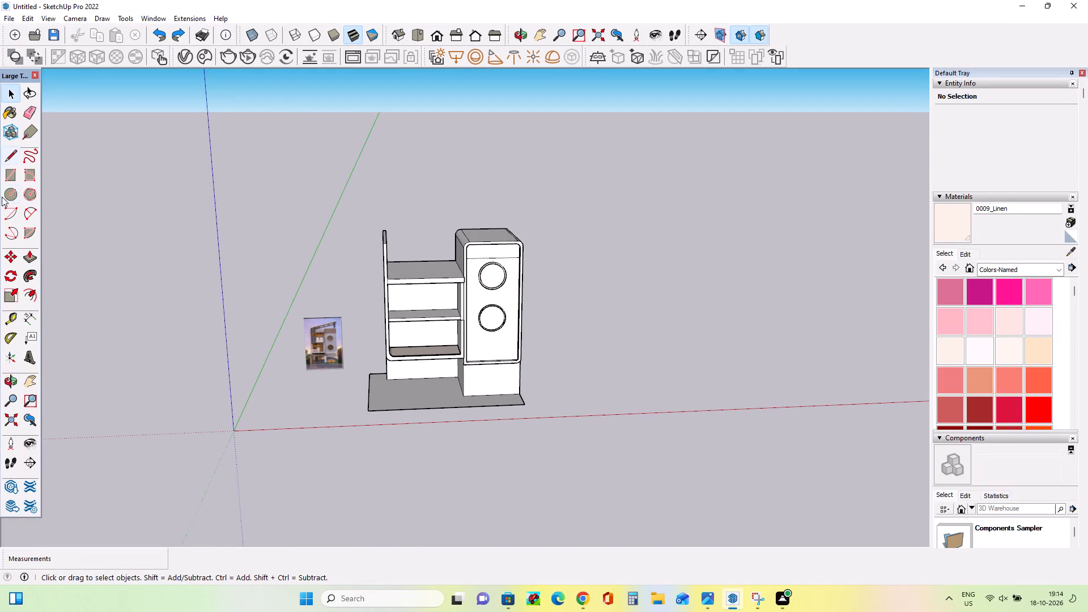
pyautogui.click(15, 176)
pyautogui.click(607, 350)
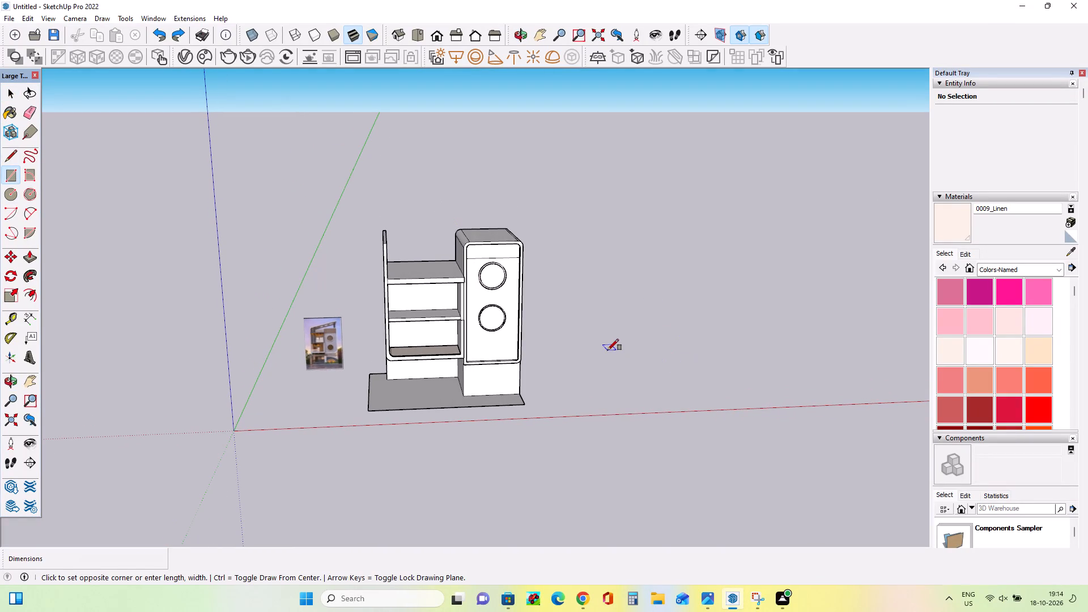
pyautogui.click(755, 319)
# Push/Pull the new rectangle's top face up about 195' to form a thin roof slab.
pyautogui.moveTo(775, 376); pyautogui.dragTo(780, 437, button='middle')
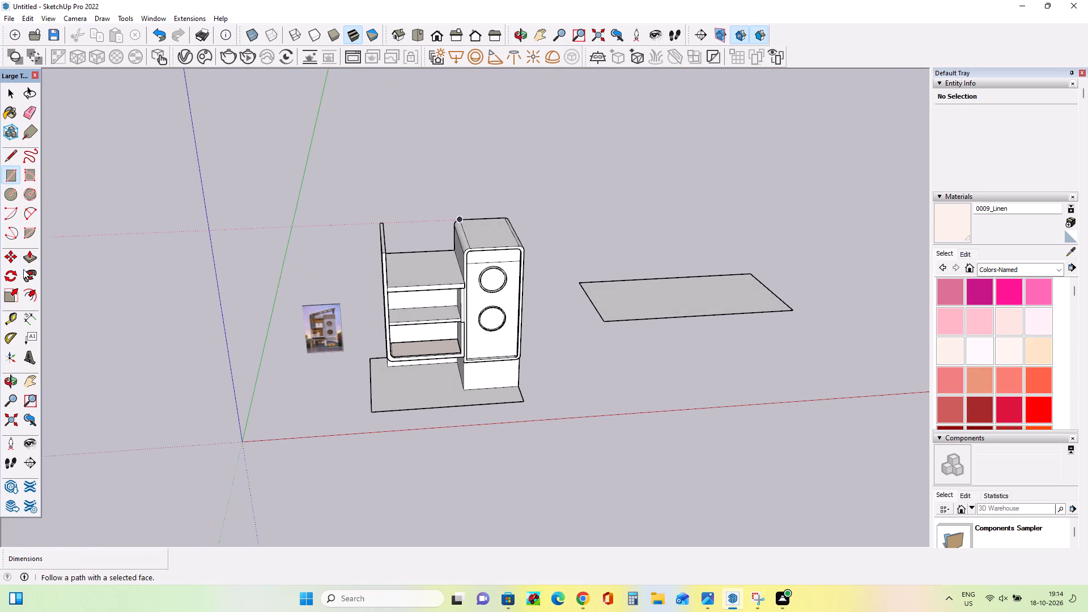
pyautogui.click(25, 258)
pyautogui.scroll(11, 324, 312)
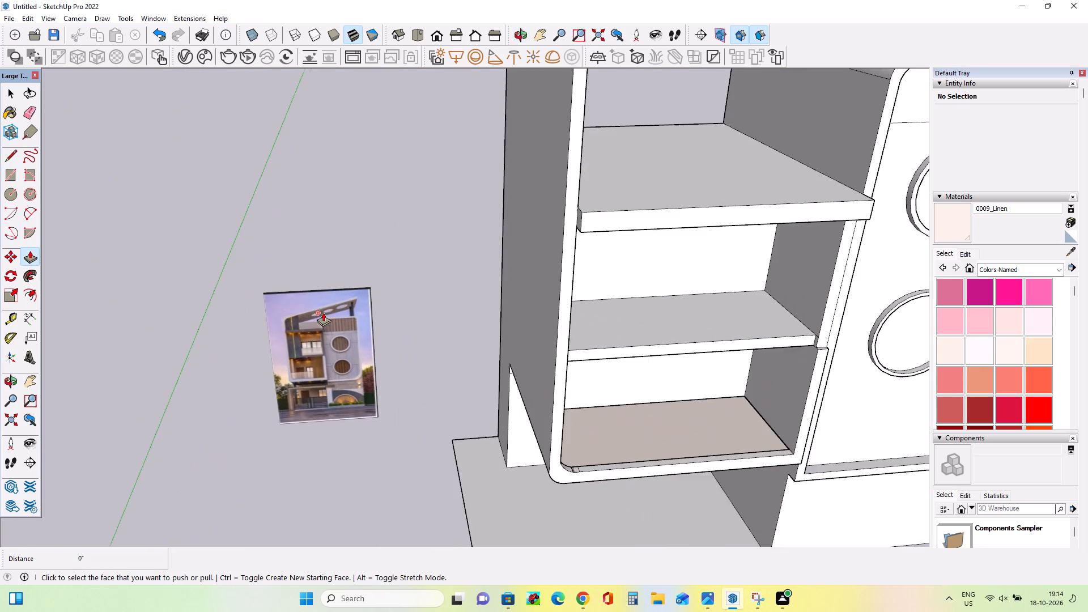
pyautogui.scroll(4, 280, 326)
pyautogui.scroll(-14, 177, 338)
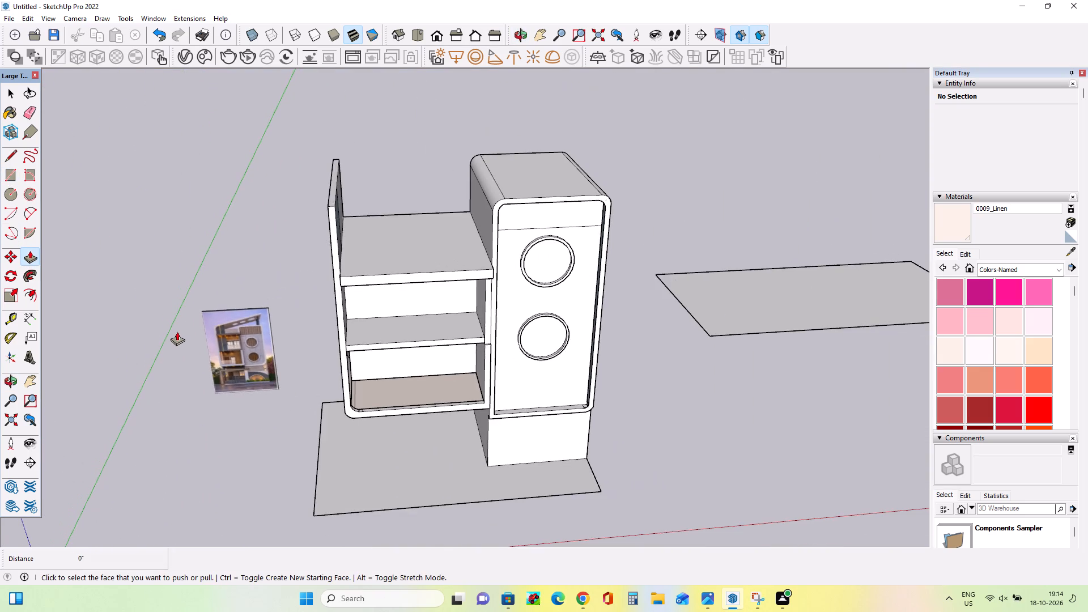
pyautogui.scroll(17, 230, 316)
pyautogui.scroll(-18, 189, 331)
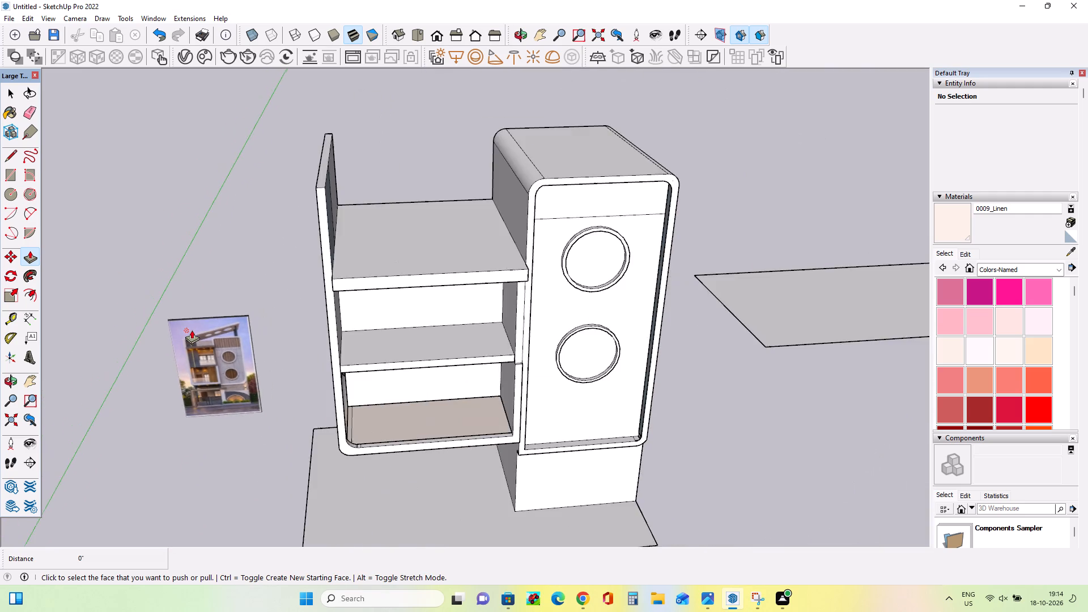
pyautogui.scroll(-2, 192, 330)
pyautogui.click(635, 329)
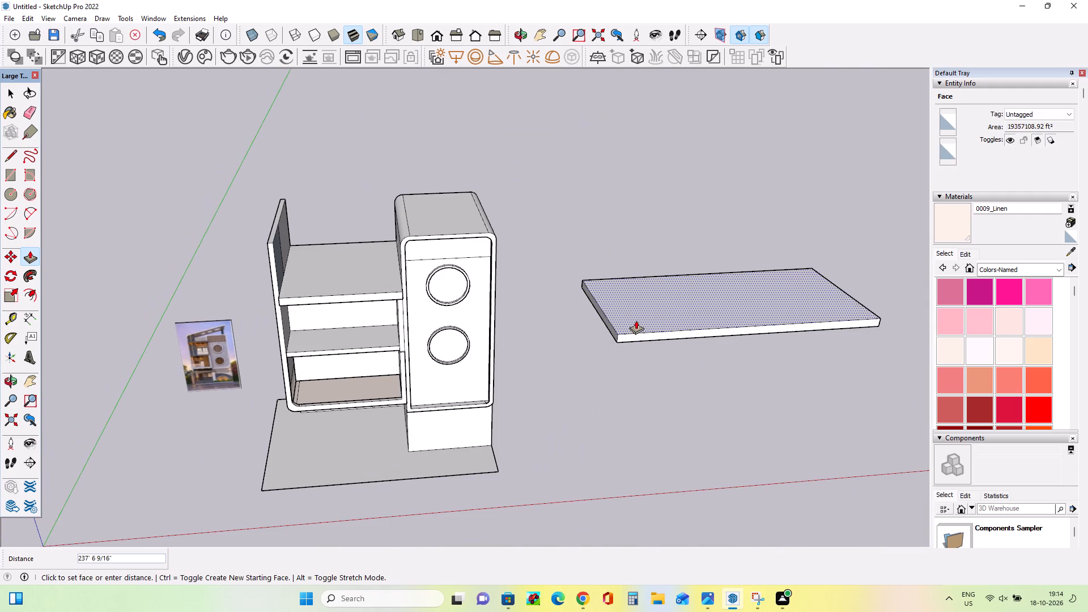
pyautogui.click(636, 321)
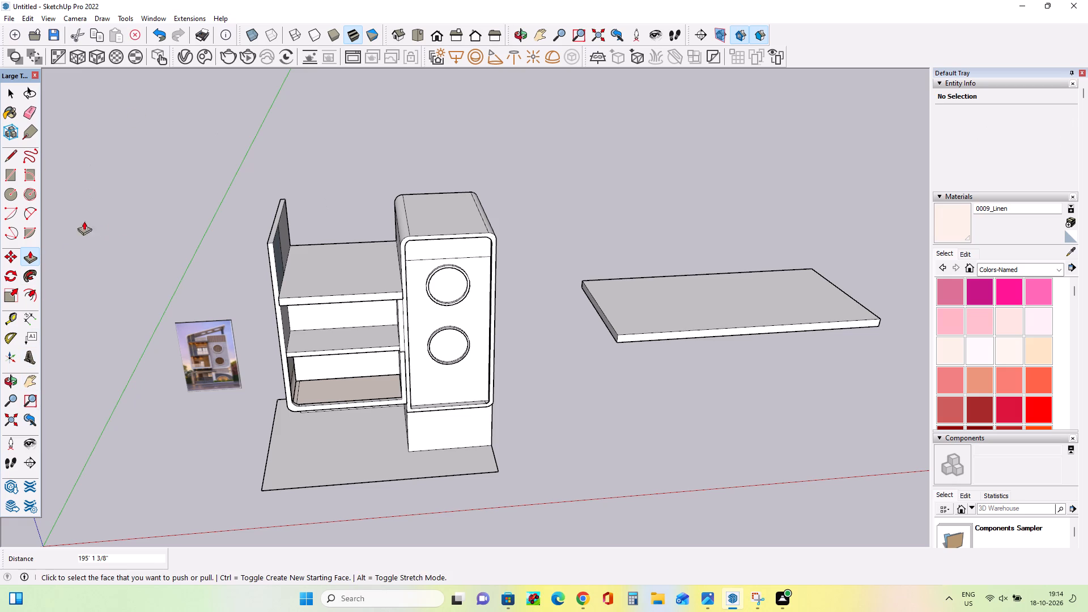
# Pull the slab's long front face outward about 659' to deepen the slab.
pyautogui.scroll(-3, 75, 291)
pyautogui.scroll(-3, 232, 294)
pyautogui.moveTo(464, 294); pyautogui.dragTo(467, 315, button='middle')
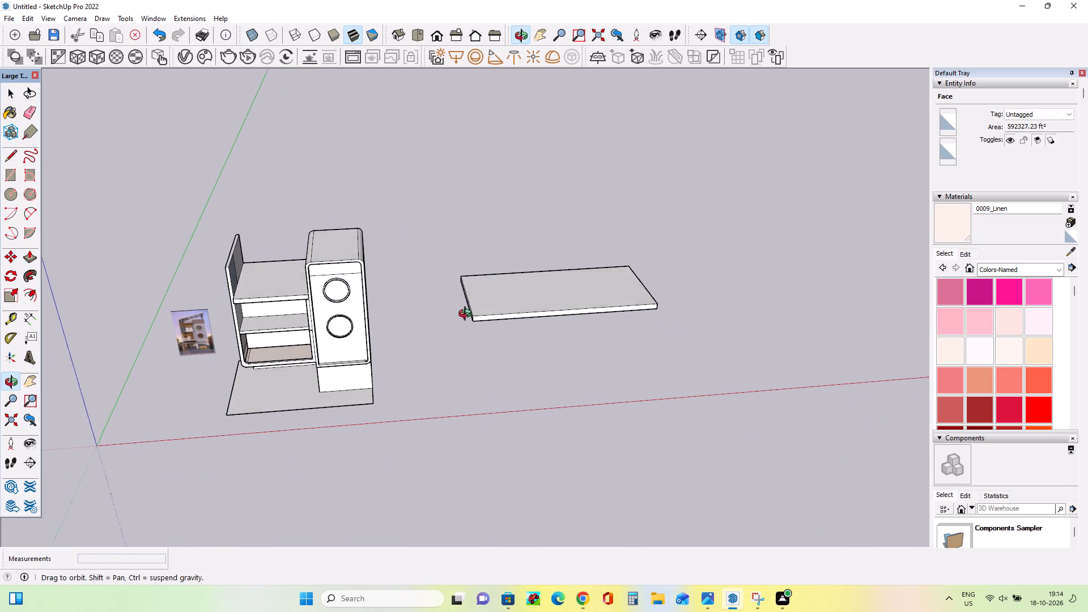
pyautogui.moveTo(467, 315); pyautogui.dragTo(467, 316, button='middle')
pyautogui.scroll(-2, 274, 279)
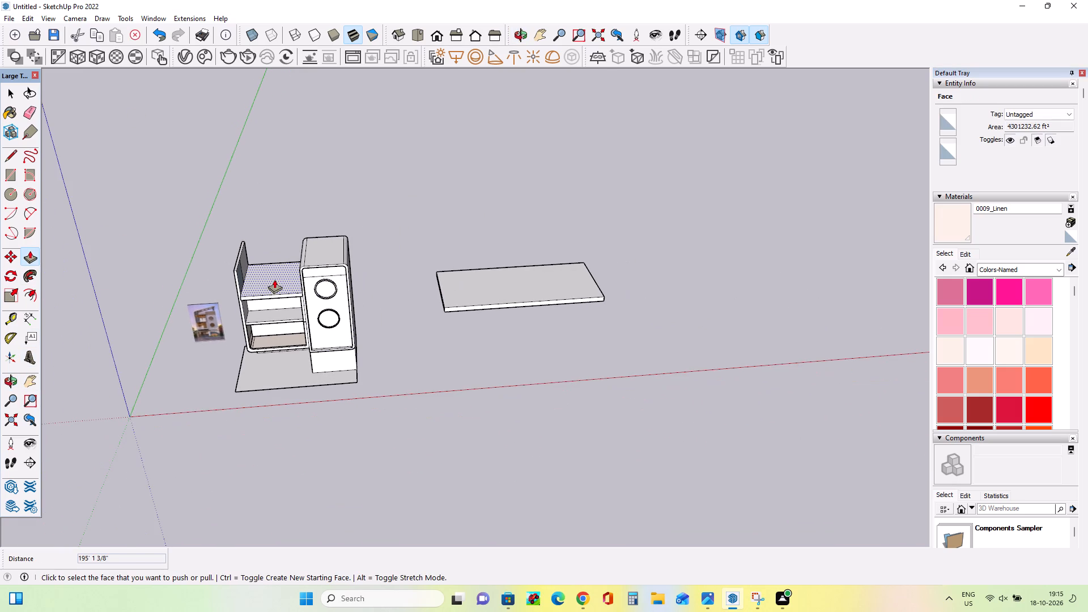
pyautogui.moveTo(558, 252); pyautogui.dragTo(551, 235, button='middle')
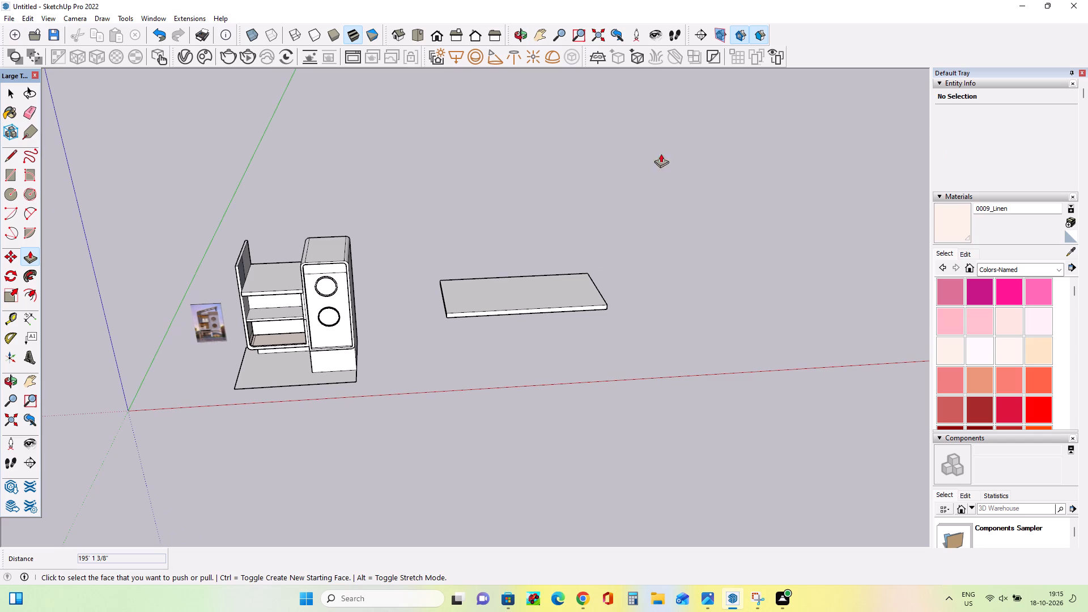
pyautogui.moveTo(376, 292); pyautogui.dragTo(365, 239, button='middle')
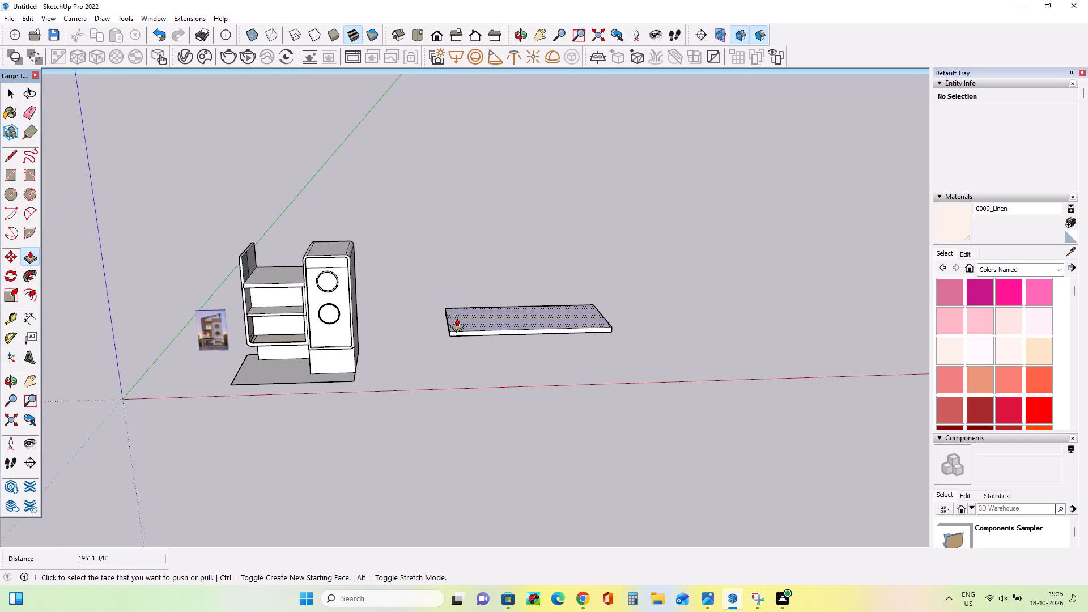
pyautogui.click(478, 331)
pyautogui.click(481, 337)
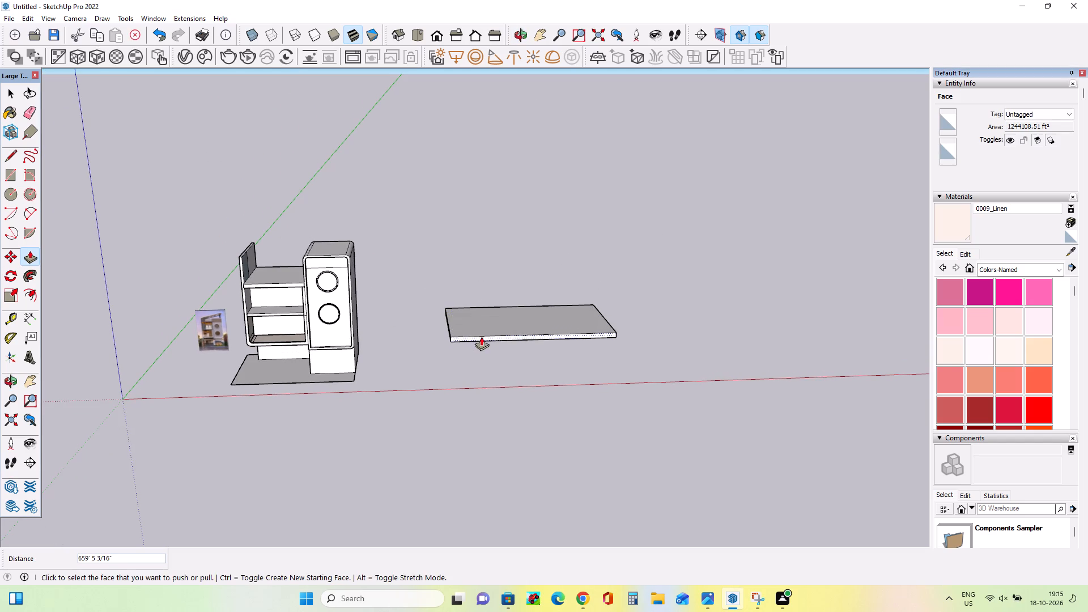
# Select the whole separate roof slab and make it a group.
pyautogui.moveTo(538, 343); pyautogui.dragTo(531, 412, button='middle')
pyautogui.moveTo(510, 328); pyautogui.dragTo(455, 334, button='middle')
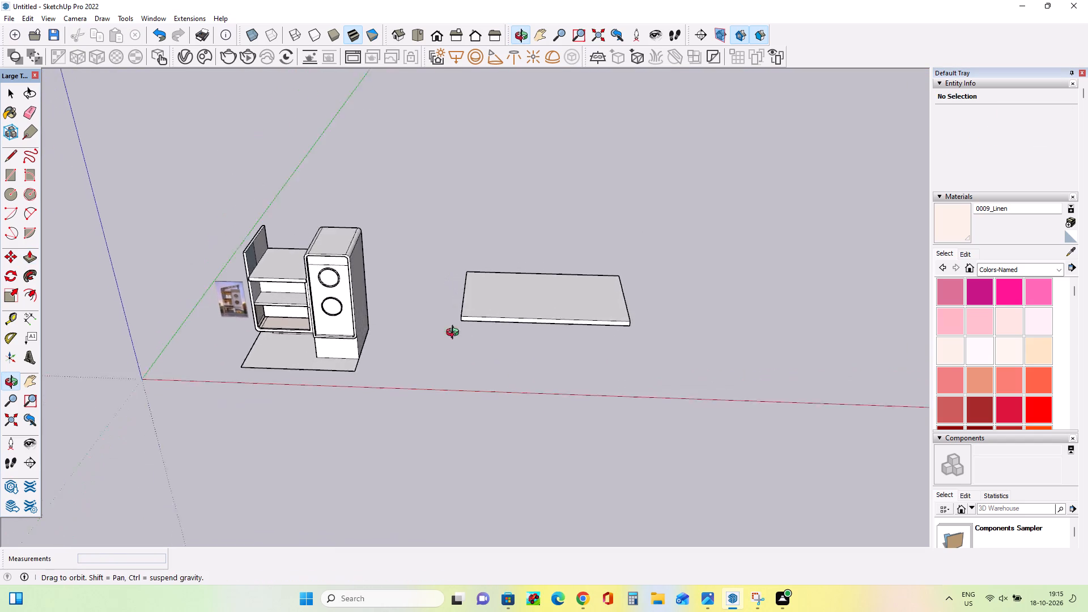
pyautogui.moveTo(455, 334); pyautogui.dragTo(501, 334, button='middle')
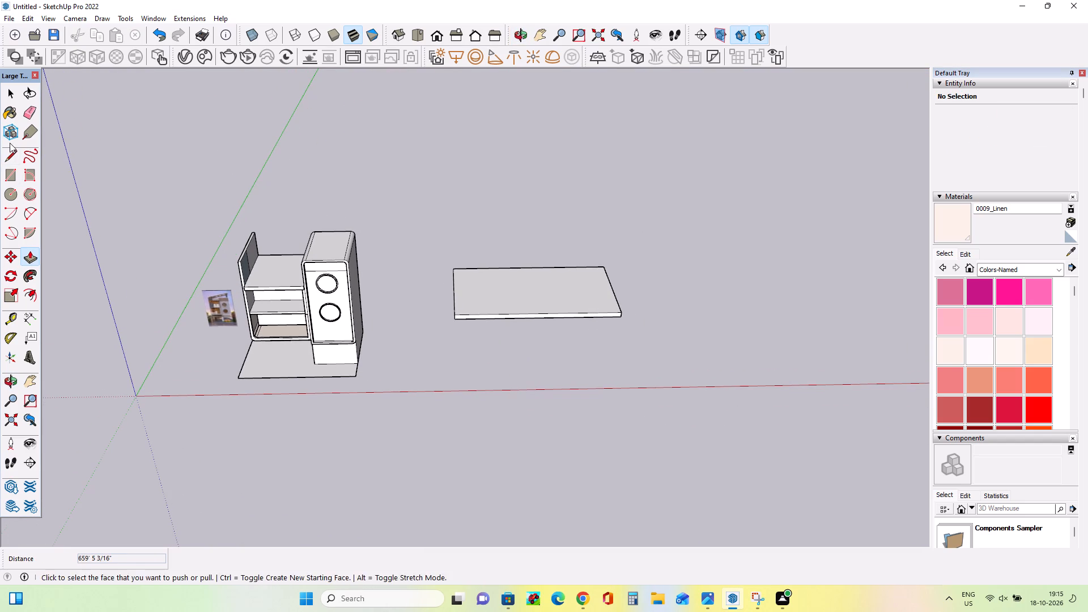
pyautogui.click(5, 93)
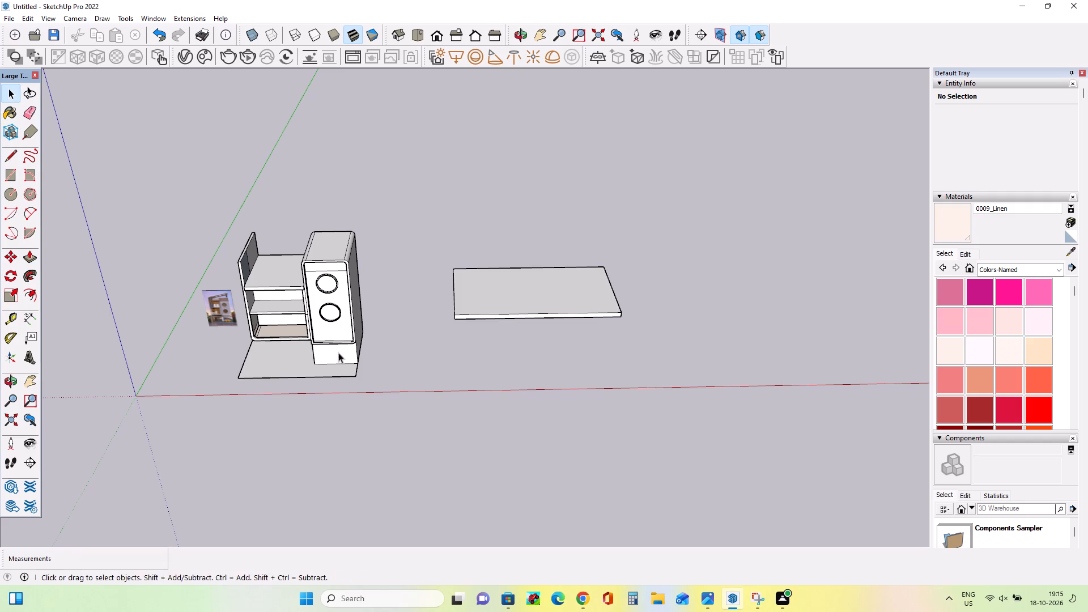
pyautogui.moveTo(252, 330); pyautogui.dragTo(268, 284, button='middle')
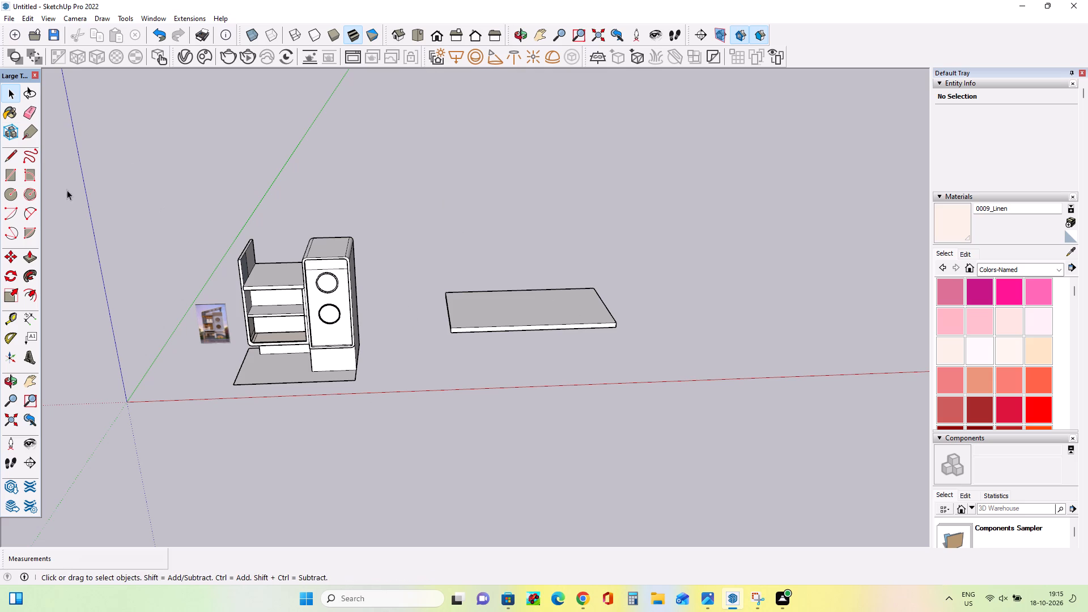
pyautogui.moveTo(511, 302); pyautogui.dragTo(523, 356, button='middle')
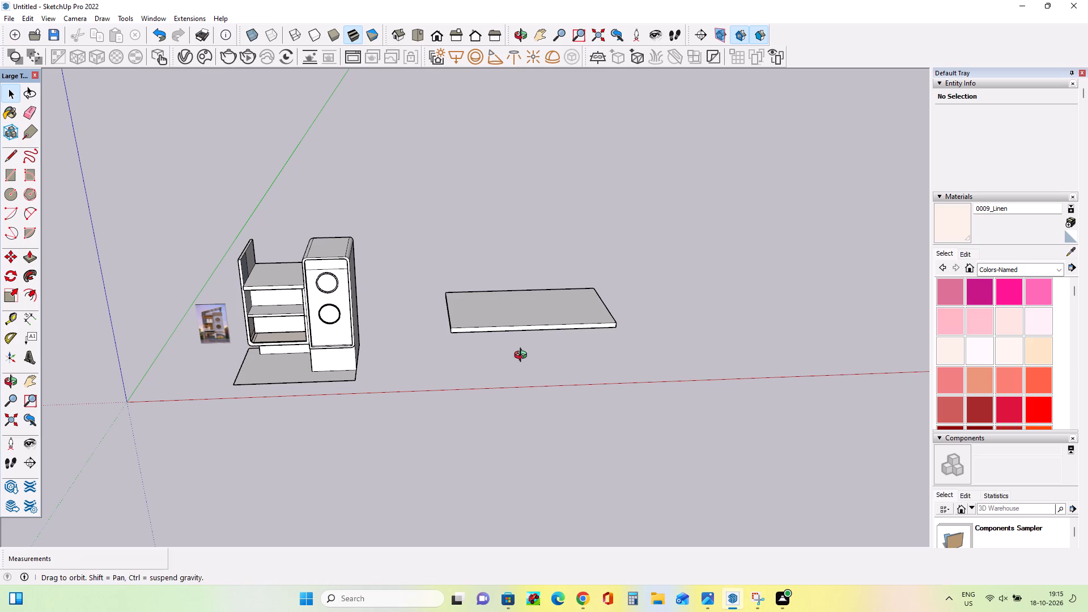
pyautogui.moveTo(523, 356); pyautogui.dragTo(523, 362, button='middle')
pyautogui.moveTo(511, 324); pyautogui.dragTo(480, 274, button='middle')
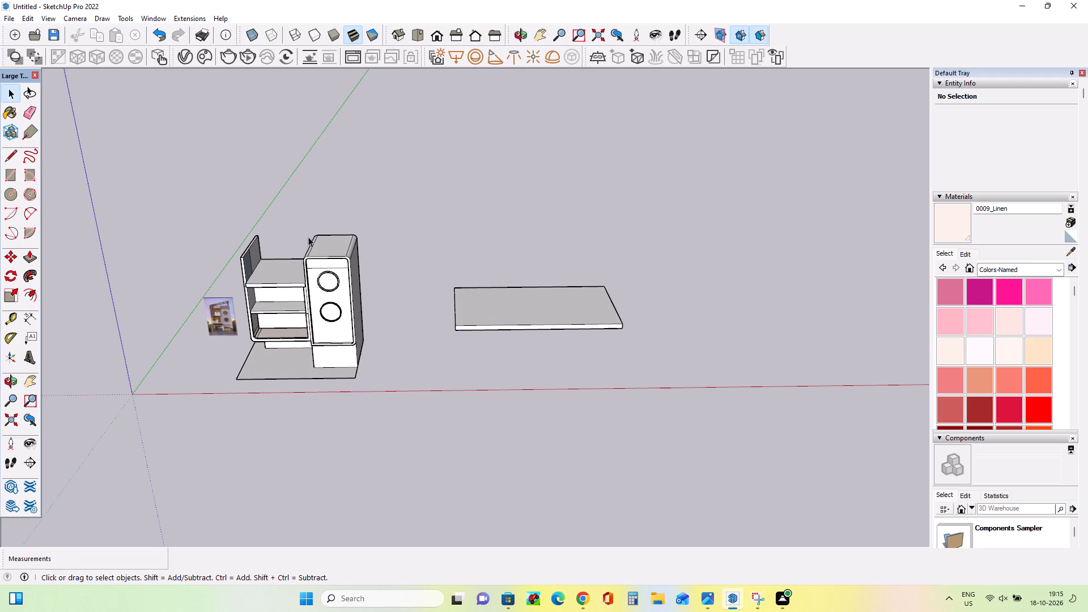
pyautogui.moveTo(563, 263); pyautogui.dragTo(587, 232, button='middle')
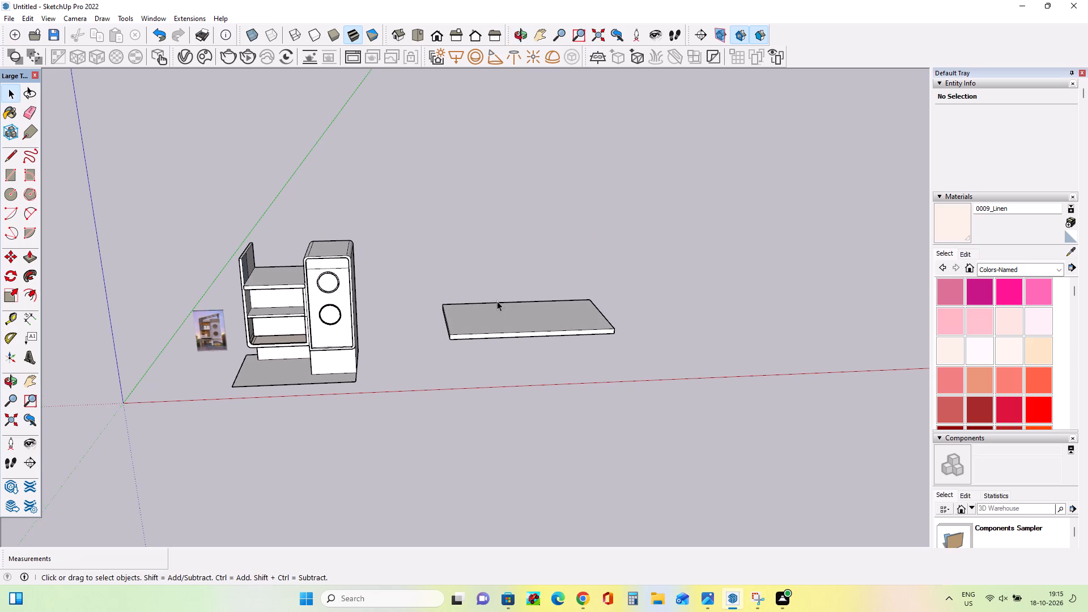
pyautogui.moveTo(497, 300); pyautogui.dragTo(500, 325, button='middle')
pyautogui.moveTo(639, 248); pyautogui.dragTo(525, 321)
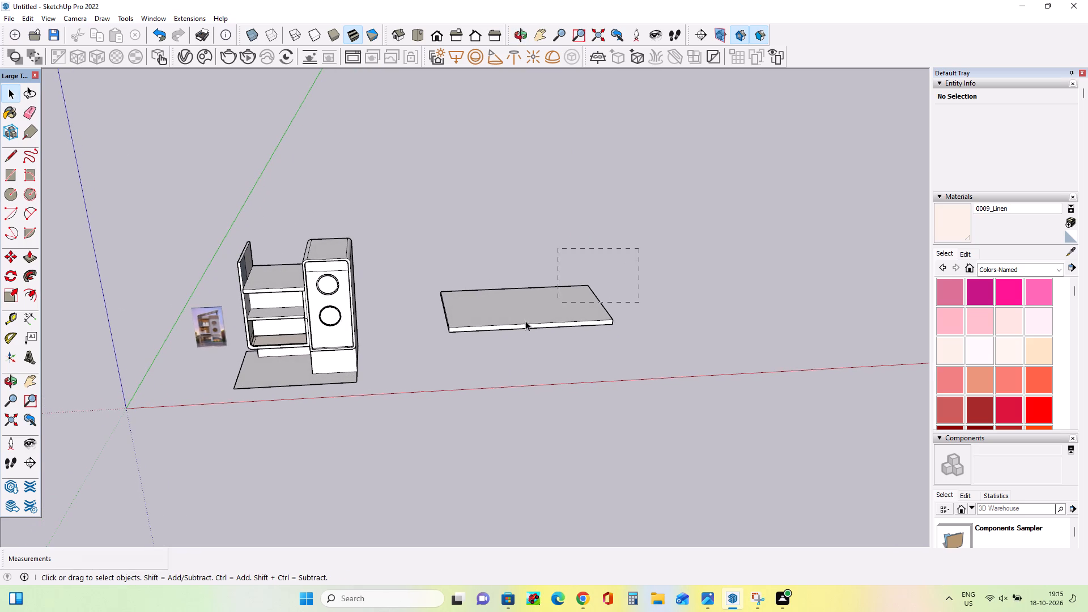
pyautogui.moveTo(525, 321); pyautogui.dragTo(415, 363)
pyautogui.rightClick(512, 290)
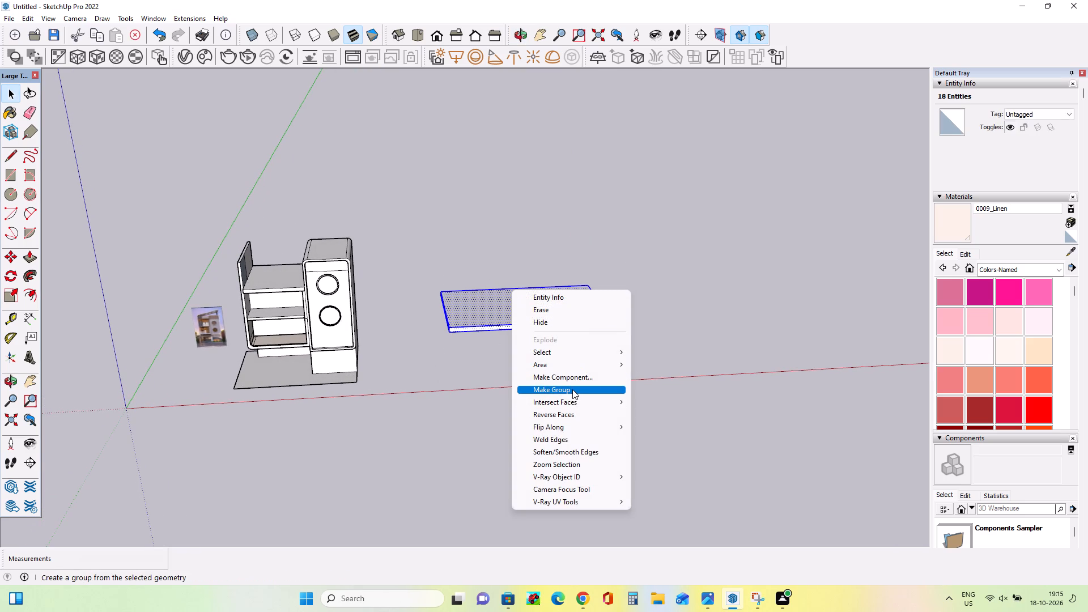
pyautogui.click(572, 389)
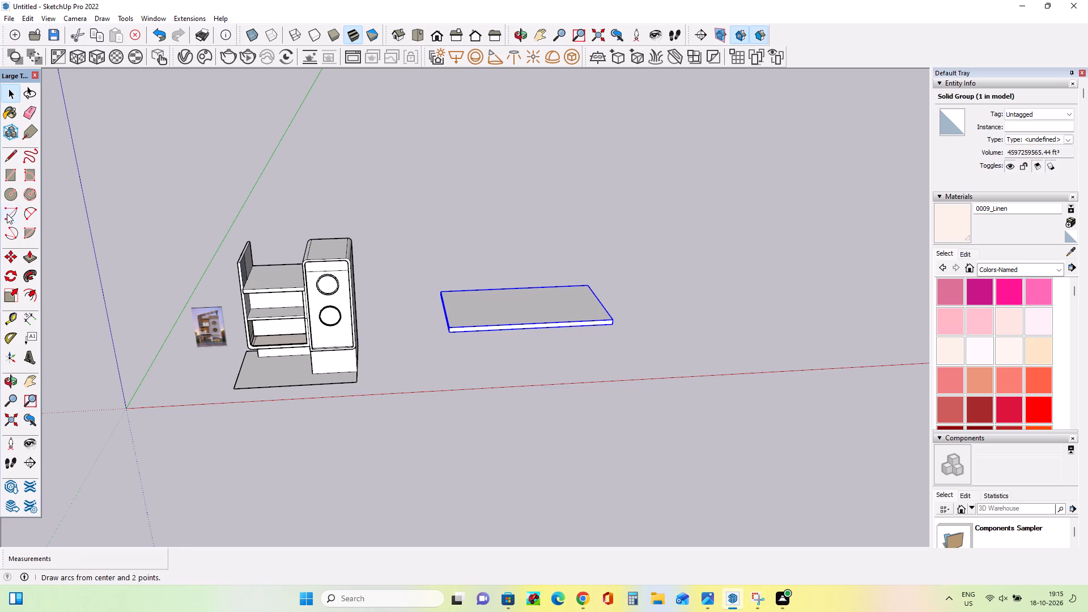
# Rotate the slab group 30° in the vertical plane about its front edge's middle, raising the end farther from the house.
pyautogui.click(10, 279)
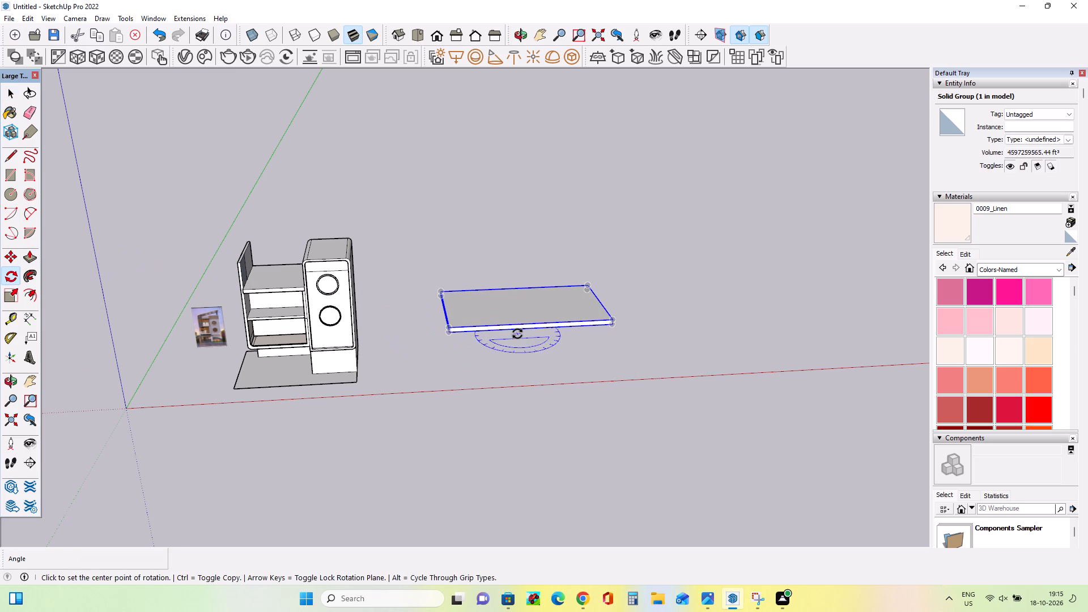
pyautogui.click(533, 328)
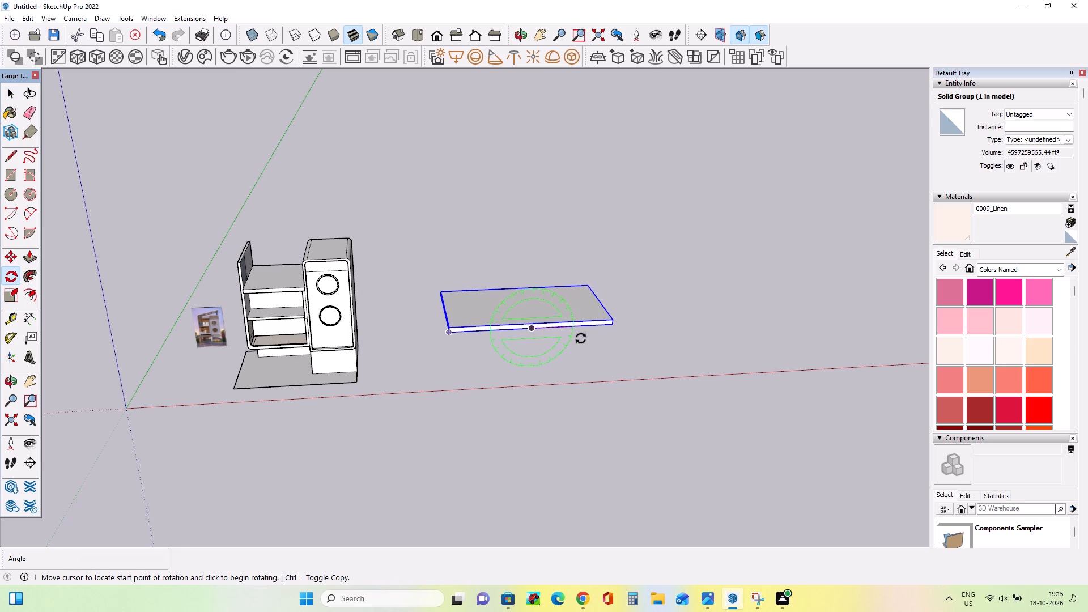
pyautogui.click(583, 335)
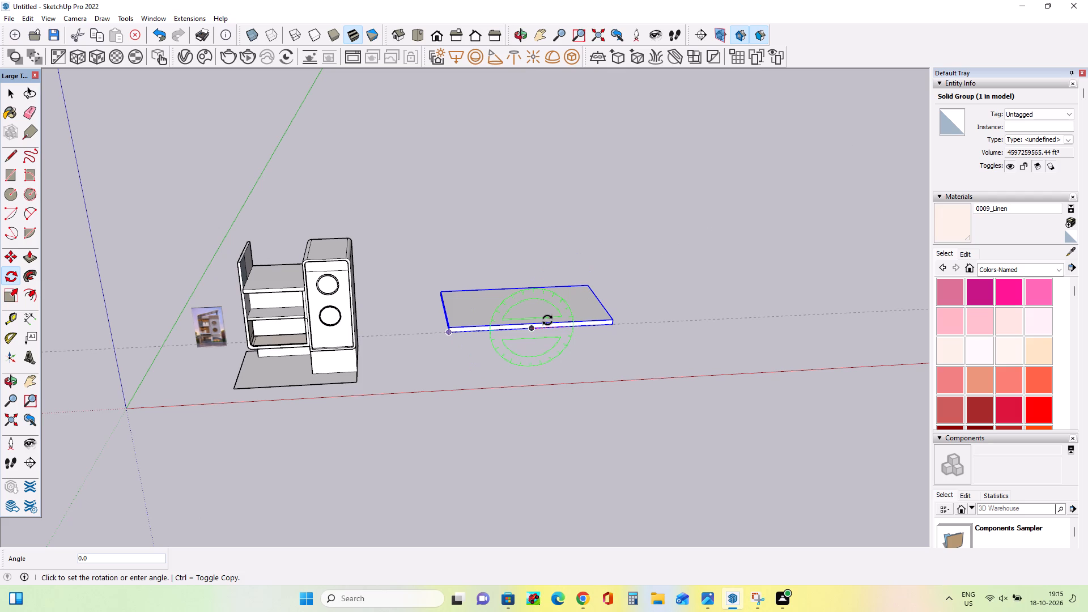
pyautogui.click(547, 320)
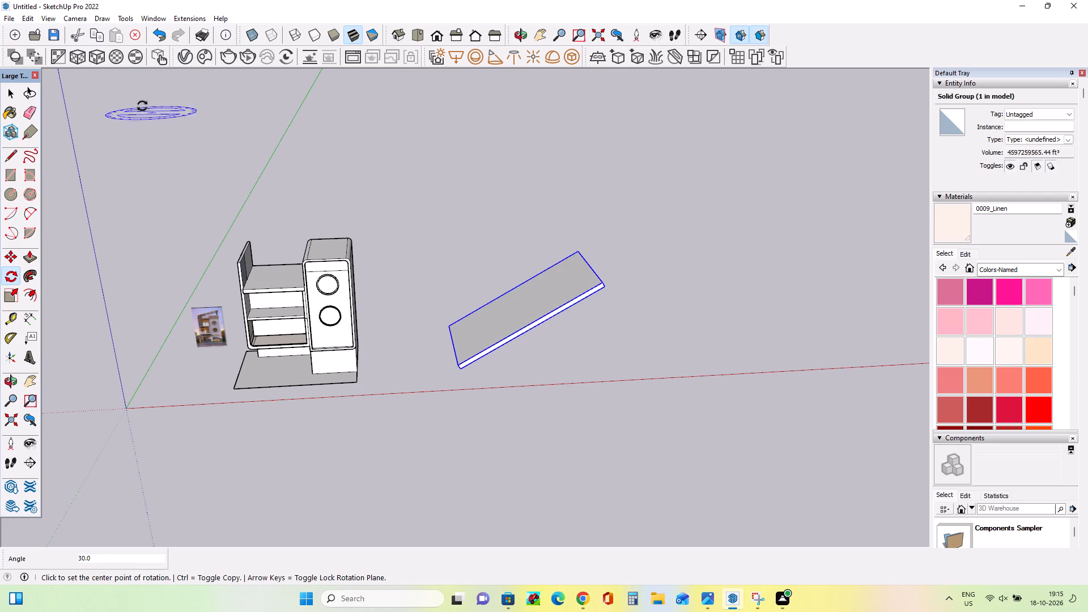
# Rotate the slab group back down 15° about its front edge's midpoint for a gentler slope.
pyautogui.moveTo(576, 356); pyautogui.dragTo(559, 346, button='middle')
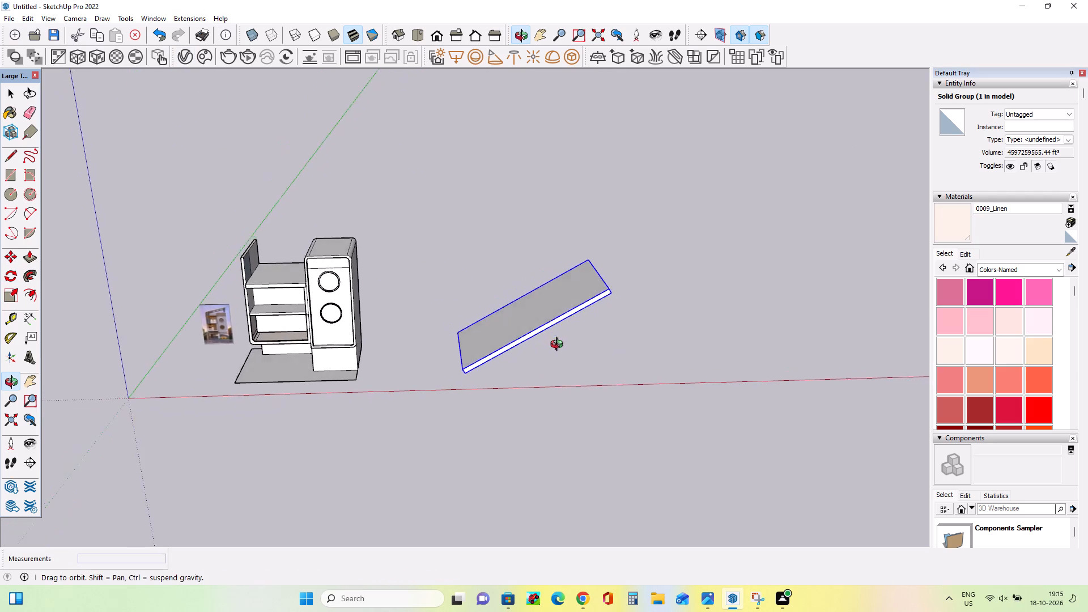
pyautogui.moveTo(559, 346); pyautogui.dragTo(571, 362, button='middle')
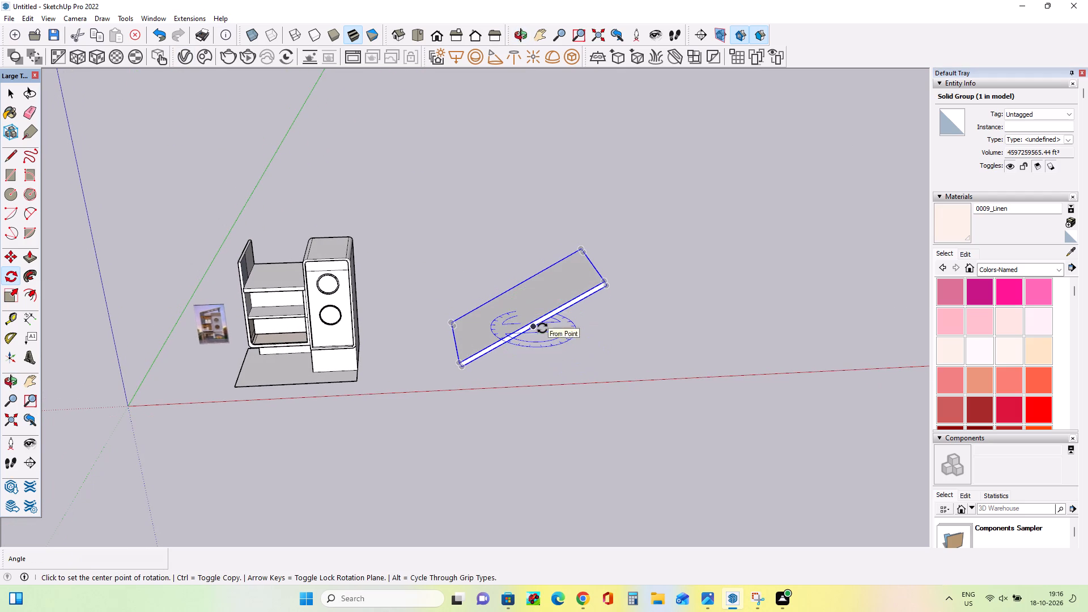
pyautogui.click(543, 326)
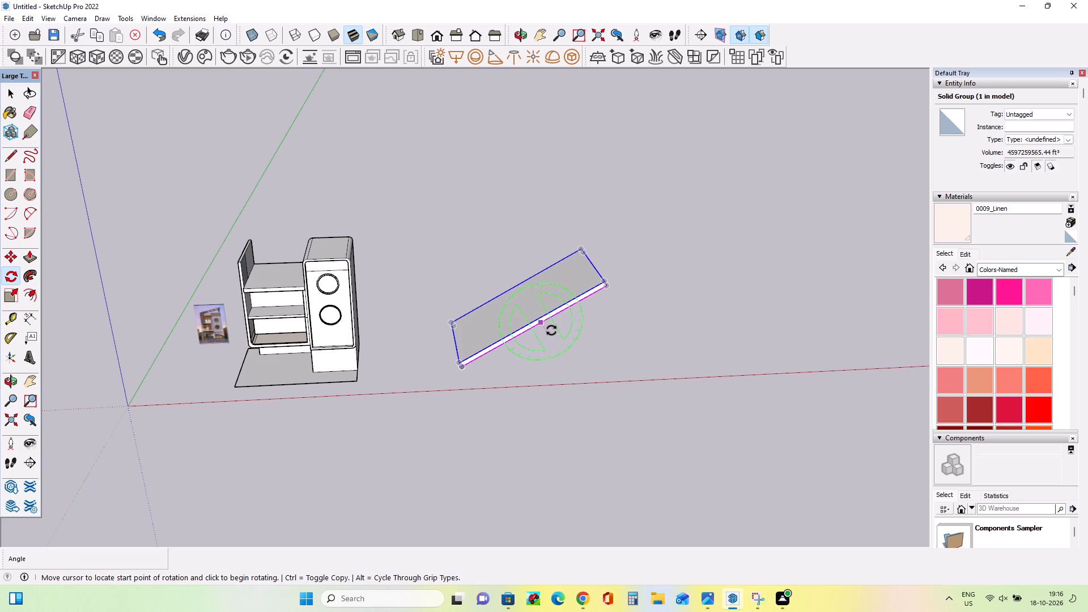
pyautogui.click(605, 279)
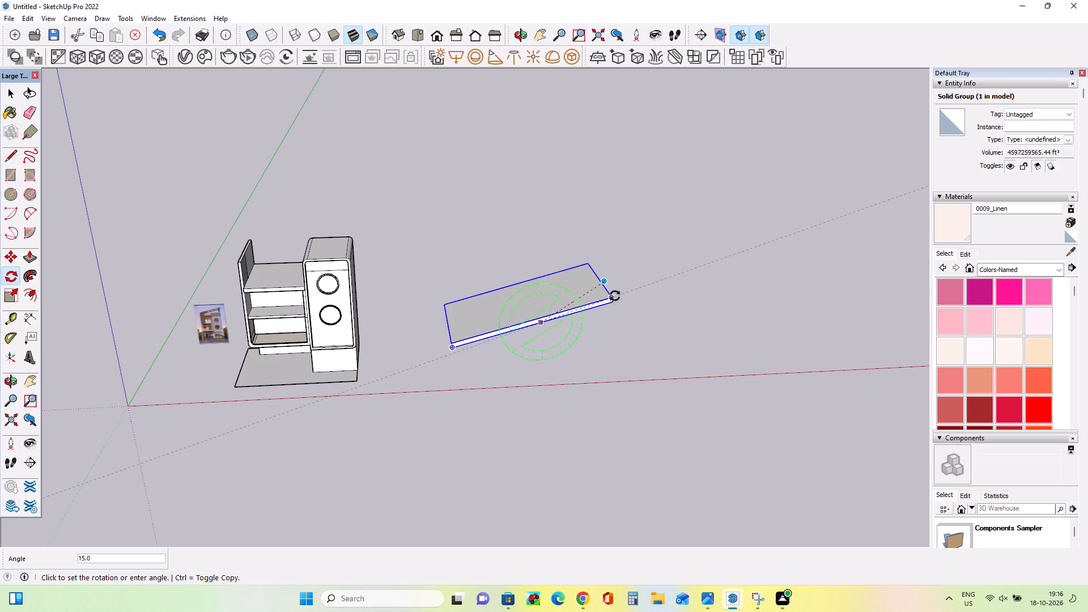
pyautogui.click(615, 296)
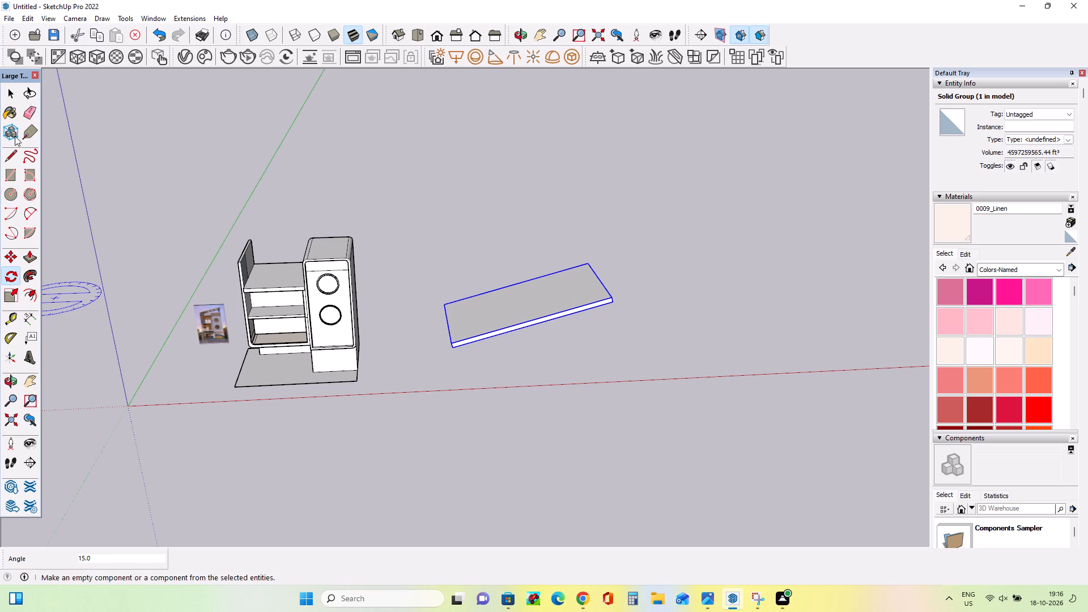
# Move the tilted slab group by its low front corner onto the top of the side wall beside the open floors.
pyautogui.click(10, 90)
pyautogui.click(6, 262)
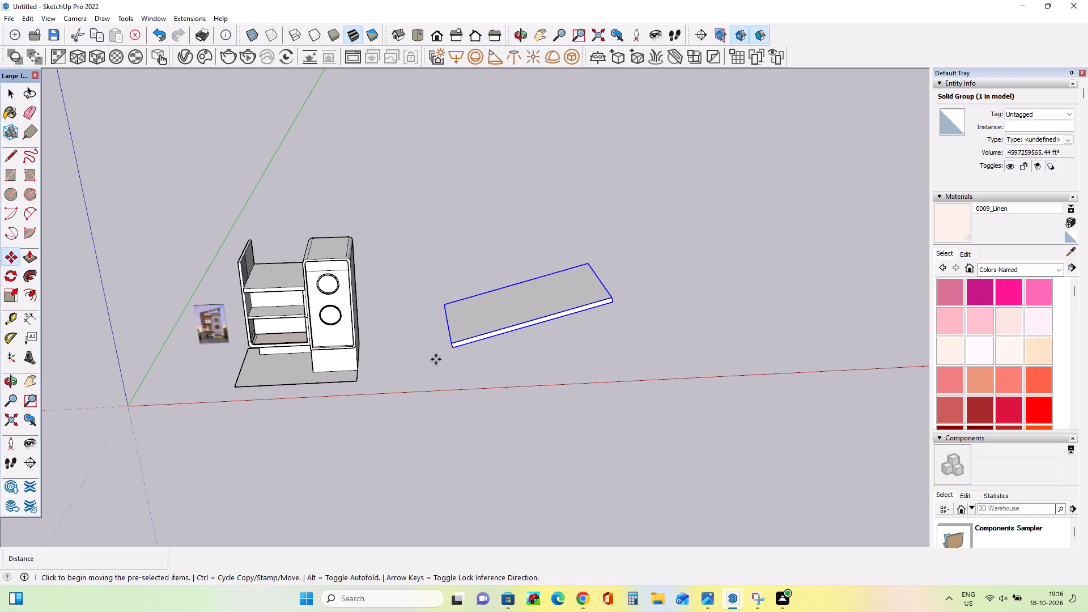
pyautogui.click(452, 345)
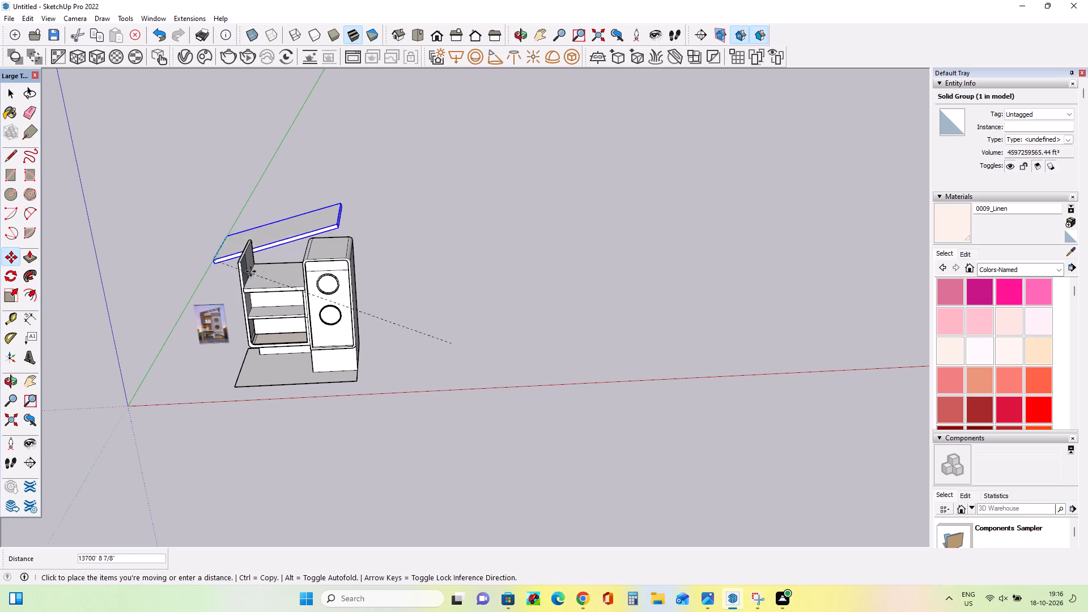
pyautogui.click(239, 265)
# Scale the slab group uniformly about its opposite corner to about 0.57 so it better fits the house's footprint.
pyautogui.moveTo(318, 316); pyautogui.dragTo(432, 325, button='middle')
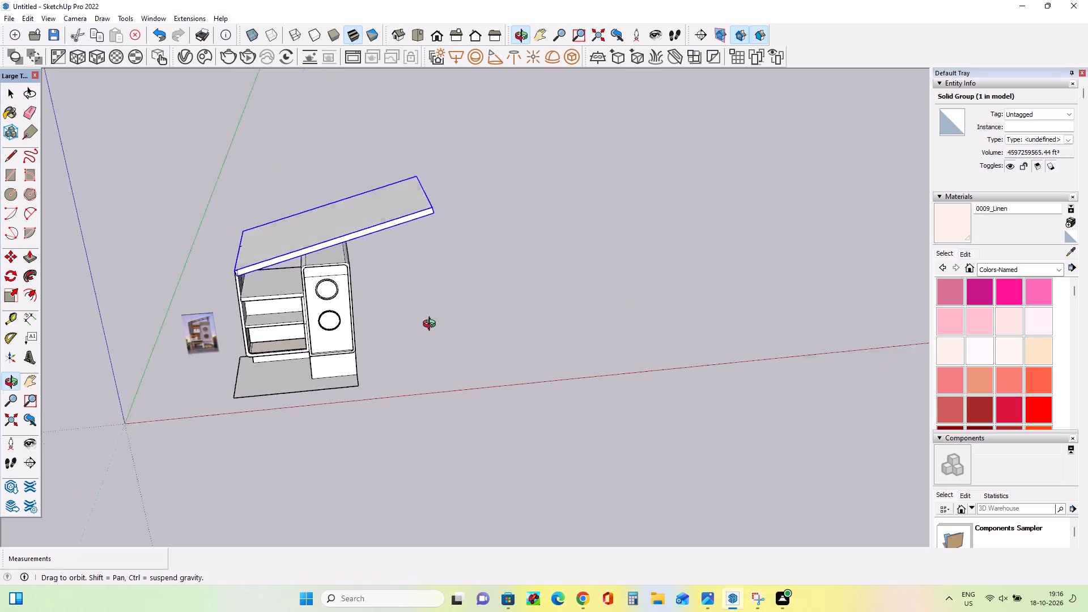
pyautogui.moveTo(432, 325); pyautogui.dragTo(134, 359, button='middle')
pyautogui.moveTo(359, 266); pyautogui.dragTo(542, 227, button='middle')
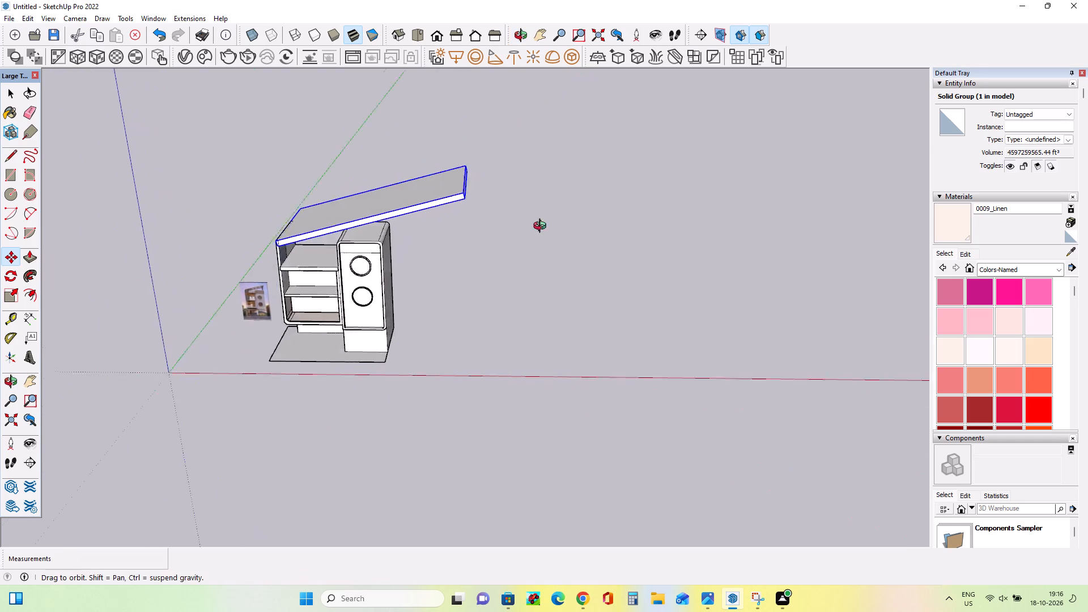
pyautogui.moveTo(542, 227); pyautogui.dragTo(634, 285, button='middle')
pyautogui.moveTo(372, 294); pyautogui.dragTo(655, 220, button='middle')
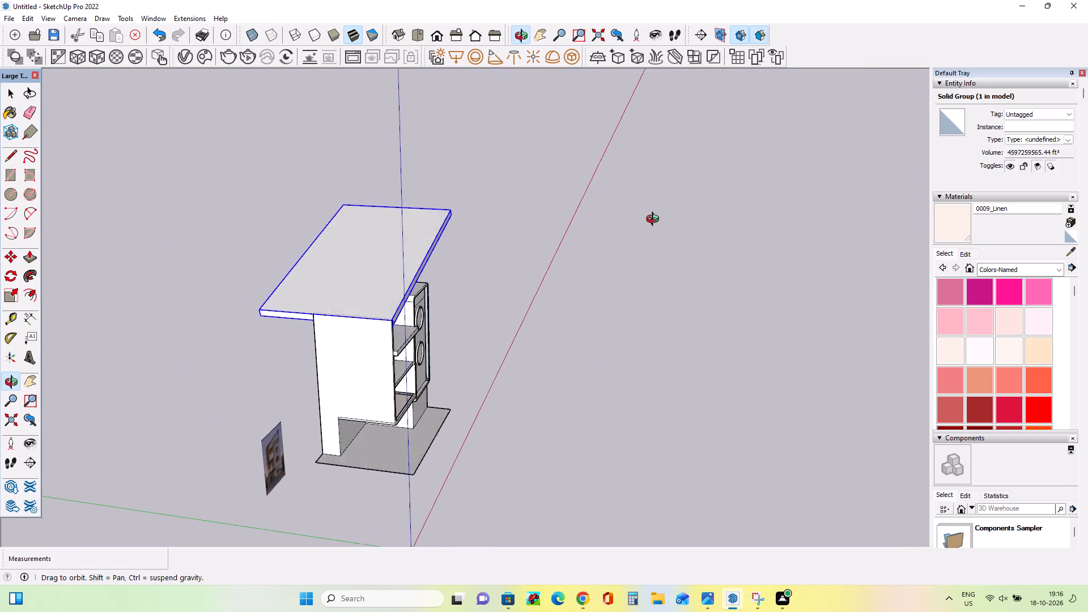
pyautogui.moveTo(655, 220); pyautogui.dragTo(244, 318, button='middle')
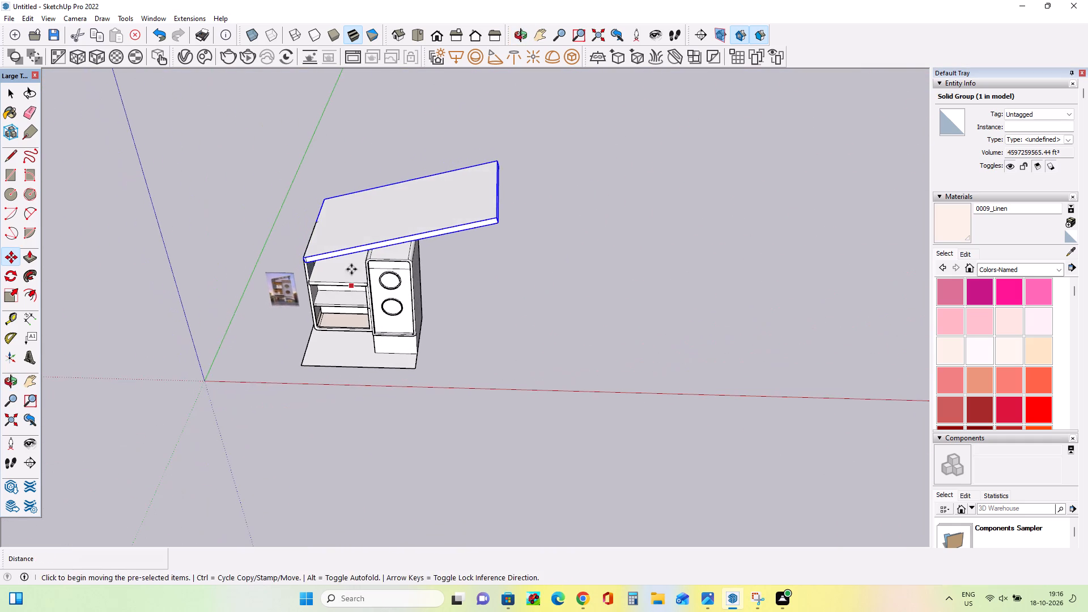
pyautogui.moveTo(351, 263); pyautogui.dragTo(358, 209, button='middle')
pyautogui.moveTo(523, 218); pyautogui.dragTo(525, 246, button='middle')
pyautogui.click(5, 296)
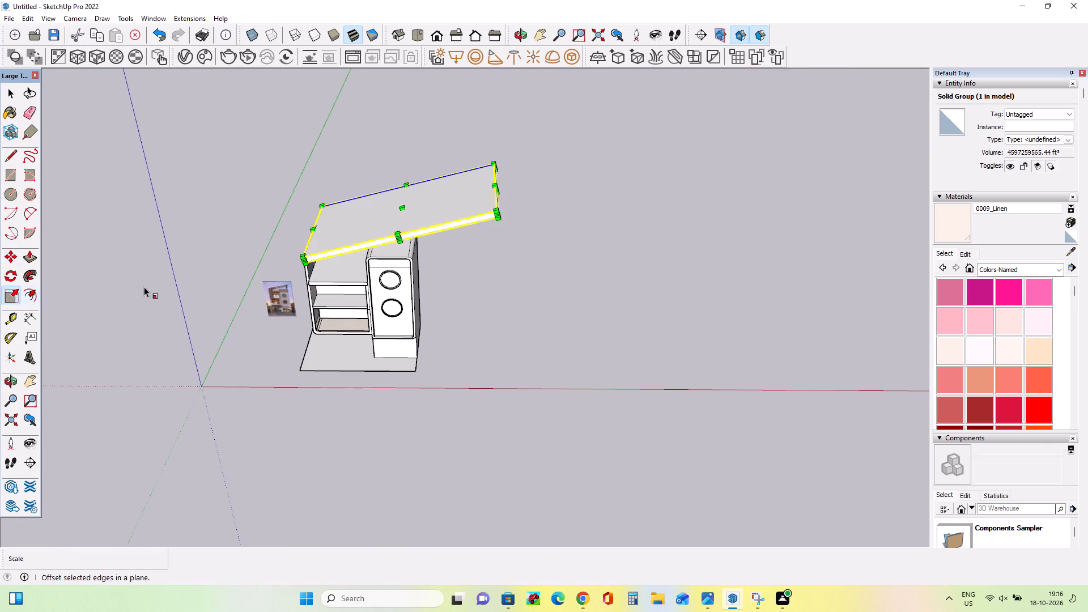
pyautogui.moveTo(515, 199); pyautogui.dragTo(150, 297, button='middle')
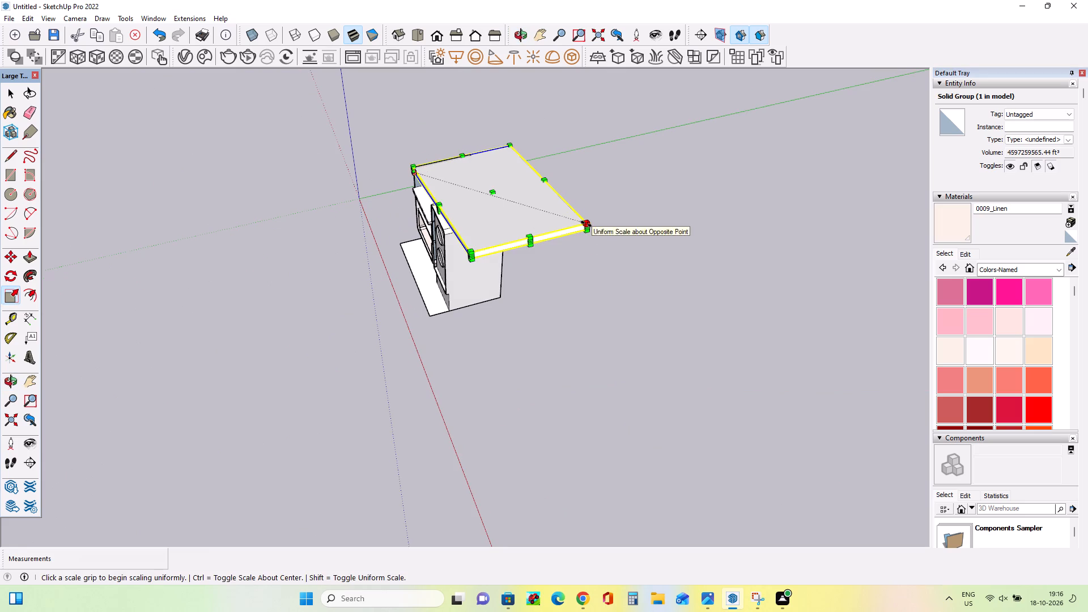
pyautogui.click(586, 224)
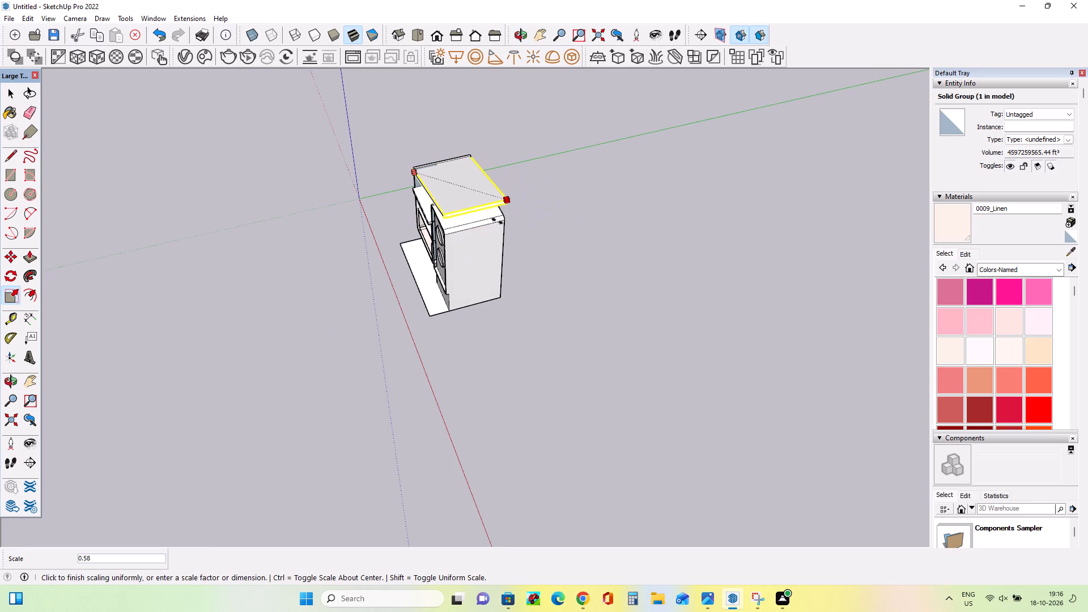
pyautogui.click(498, 221)
# Move the slab so the upper front corner of its low end meets the side wall's top outer front corner.
pyautogui.moveTo(418, 244); pyautogui.dragTo(738, 76, button='middle')
pyautogui.scroll(4, 355, 258)
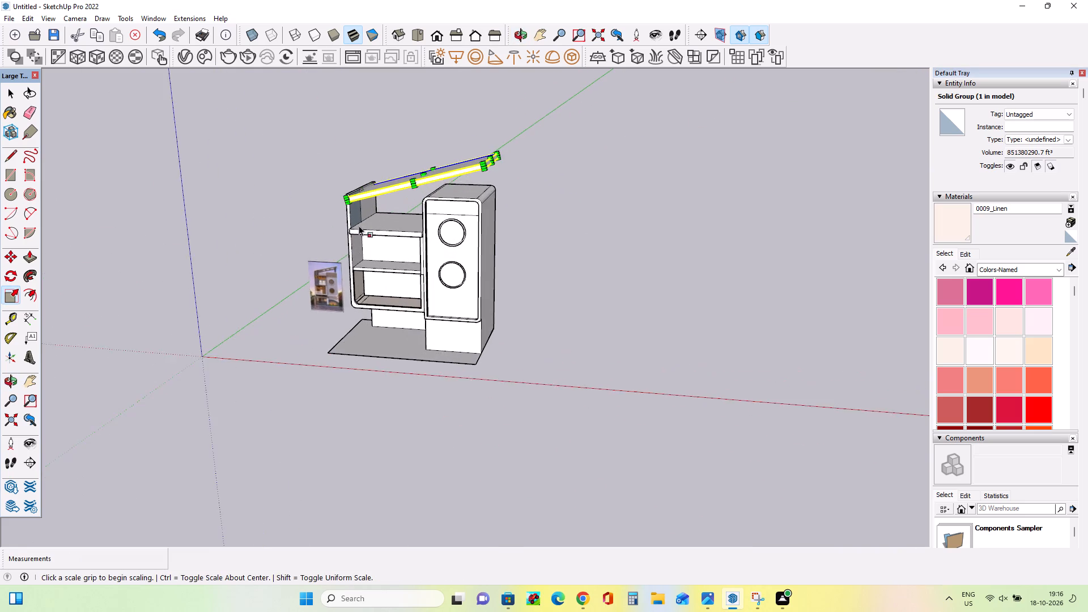
pyautogui.scroll(3, 359, 226)
pyautogui.moveTo(373, 212); pyautogui.dragTo(542, 207, button='middle')
pyautogui.scroll(7, 354, 193)
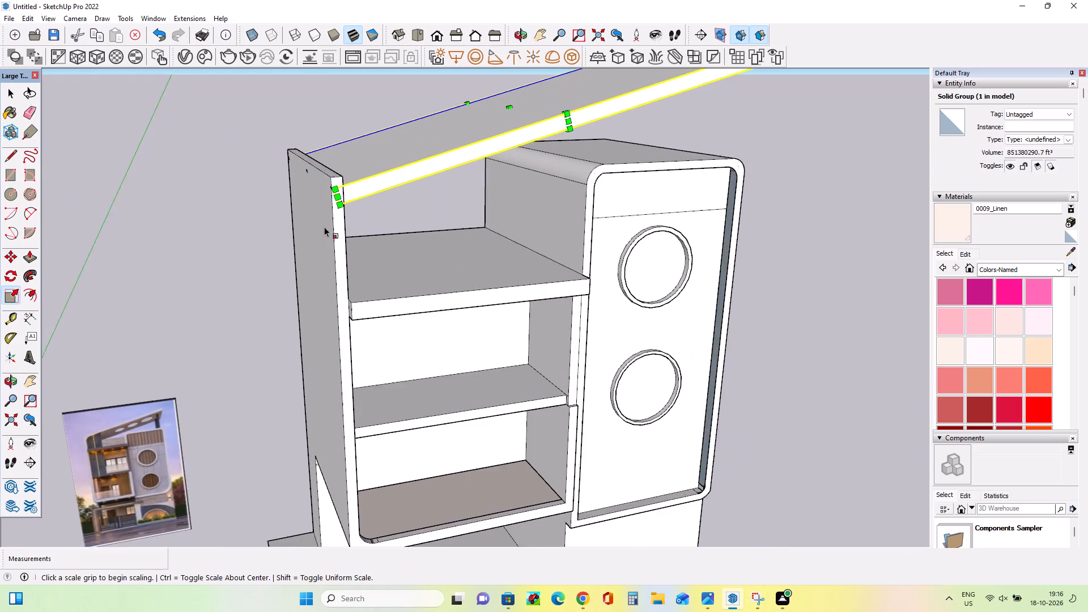
pyautogui.scroll(2, 324, 227)
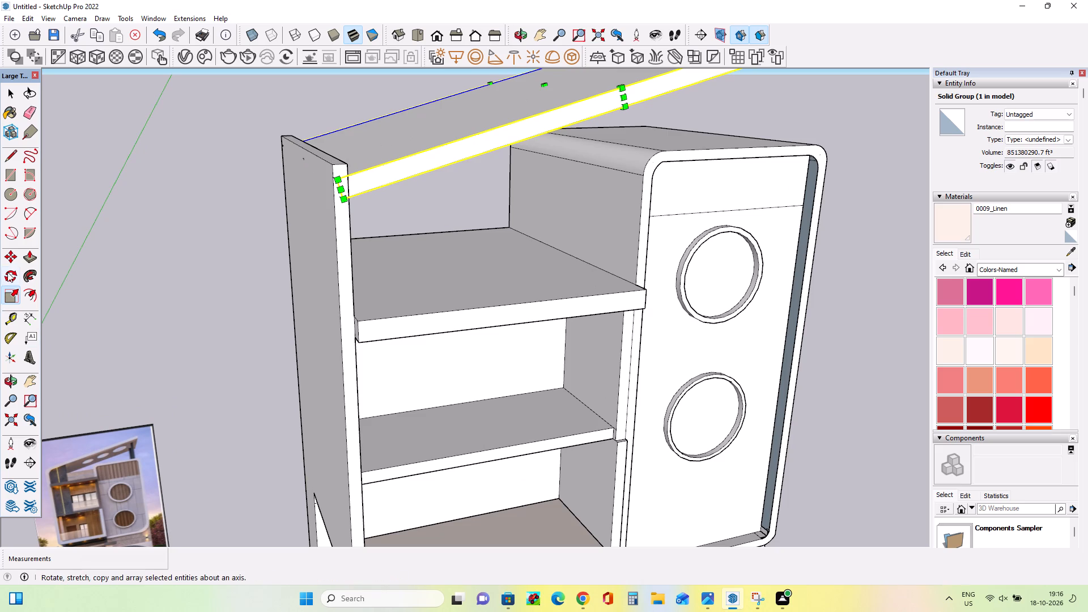
pyautogui.click(11, 257)
pyautogui.click(347, 201)
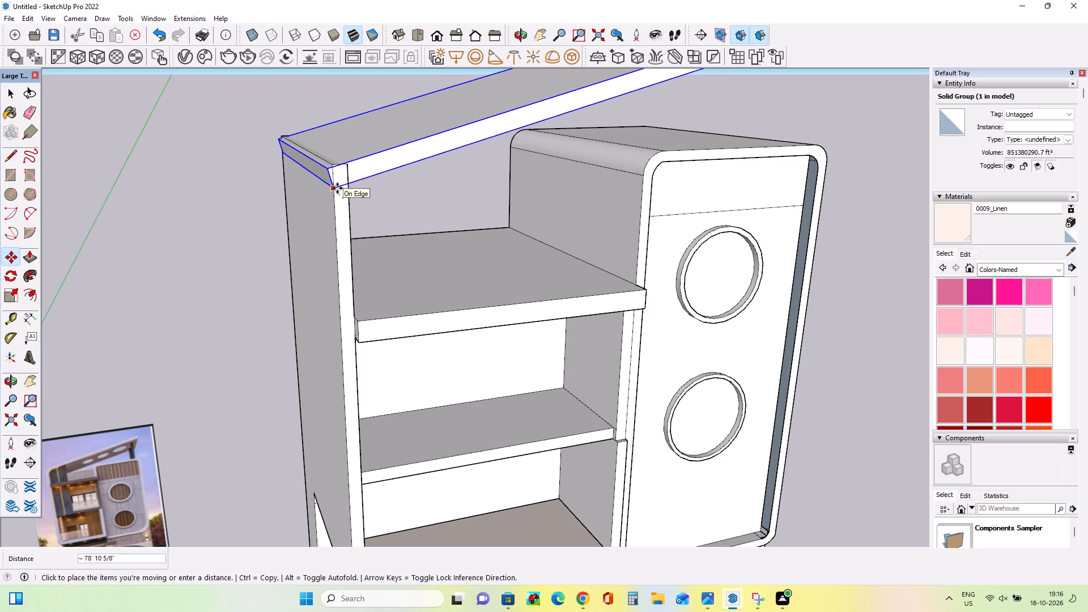
pyautogui.click(337, 188)
pyautogui.scroll(8, 332, 185)
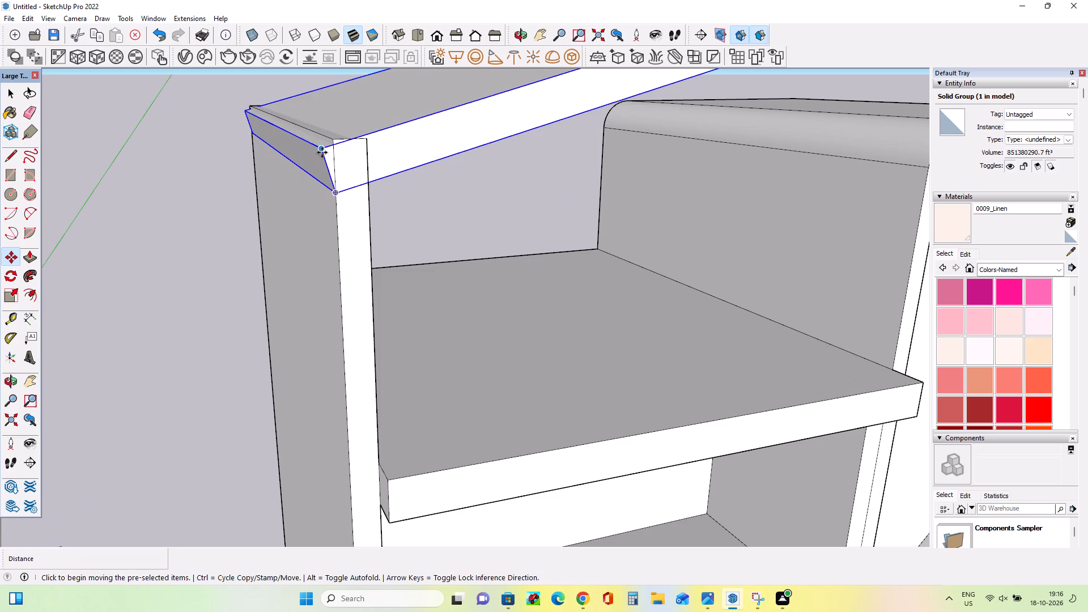
pyautogui.click(322, 152)
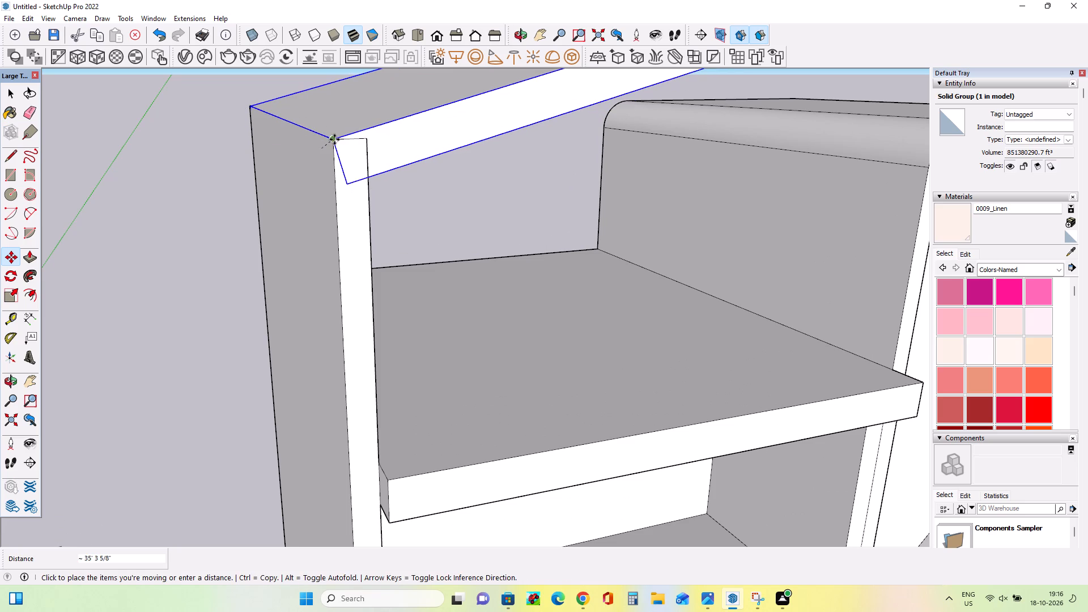
pyautogui.click(334, 139)
# Scale the slab's length along its slope to 0.88, shortening its raised end over the tall block.
pyautogui.scroll(-13, 300, 284)
pyautogui.scroll(1, 267, 298)
pyautogui.scroll(-1, 267, 298)
pyautogui.moveTo(503, 289); pyautogui.dragTo(436, 296, button='middle')
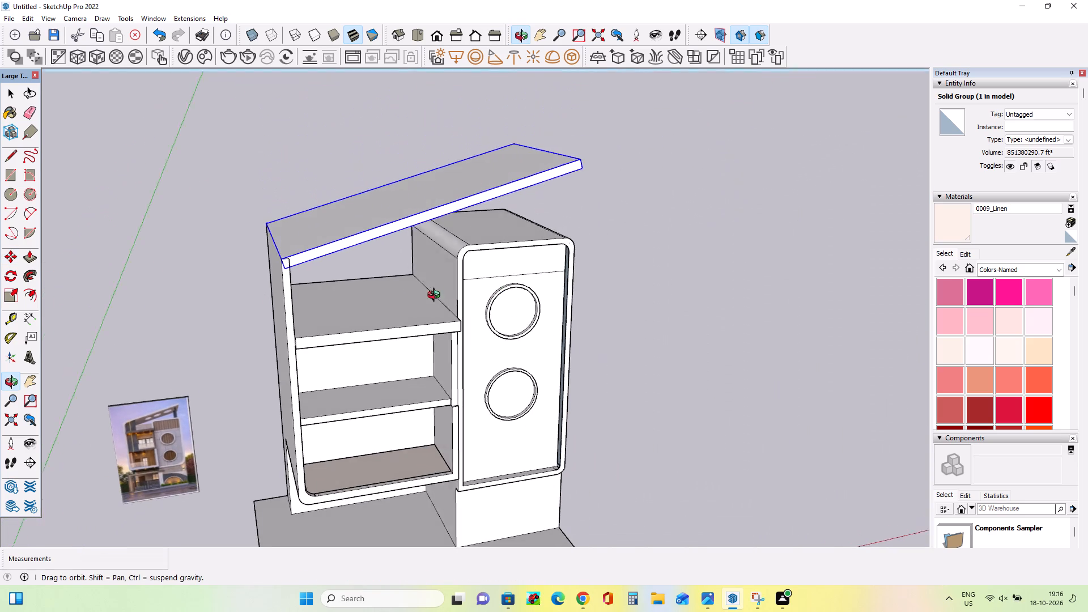
pyautogui.moveTo(436, 296); pyautogui.dragTo(404, 297, button='middle')
pyautogui.moveTo(534, 226); pyautogui.dragTo(347, 247, button='middle')
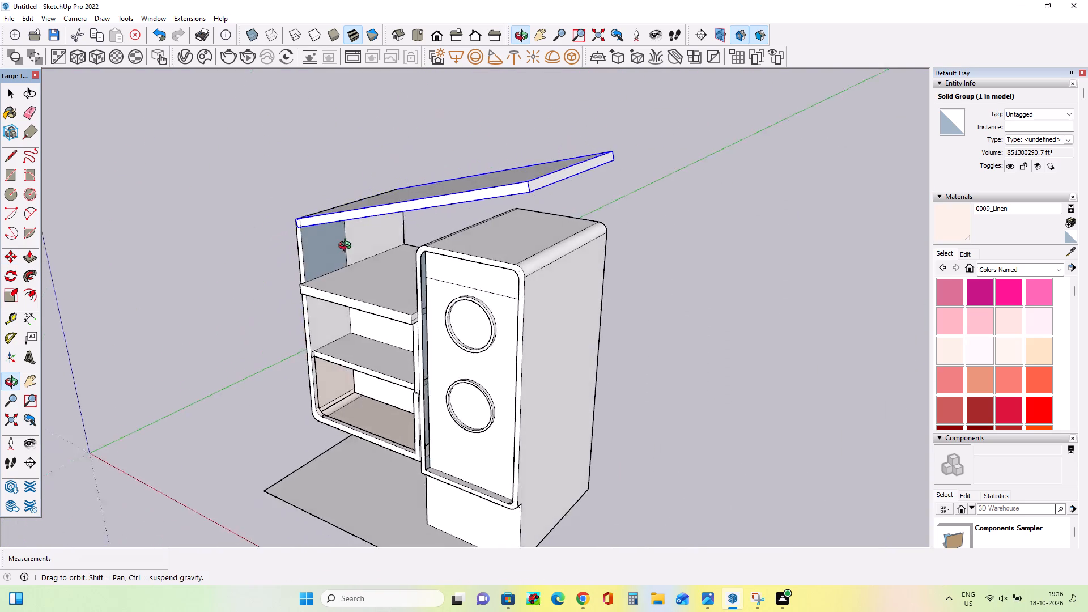
pyautogui.moveTo(347, 247); pyautogui.dragTo(573, 211, button='middle')
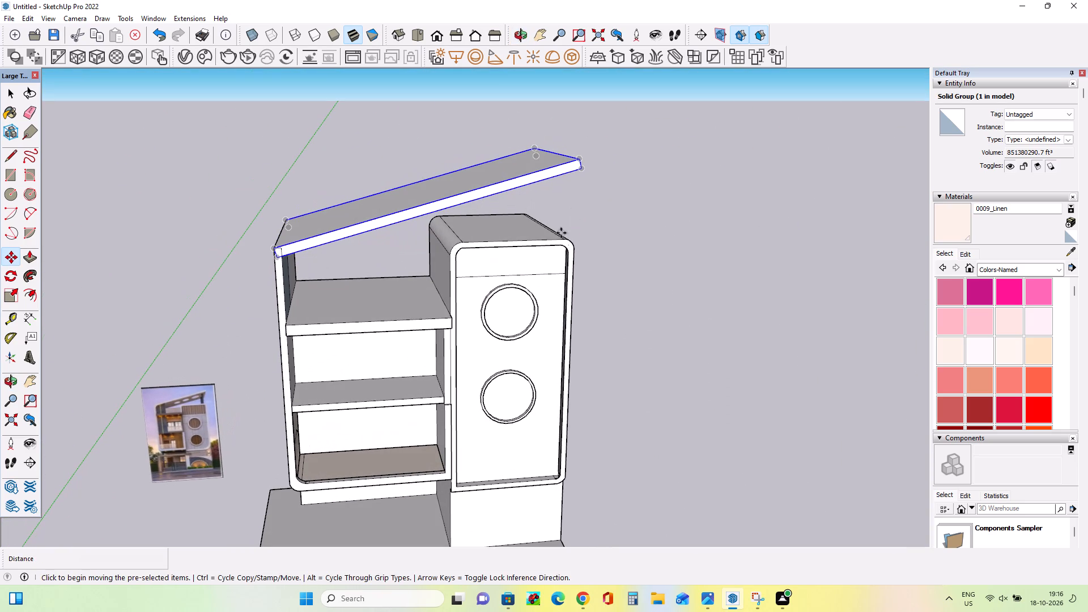
pyautogui.moveTo(541, 249); pyautogui.dragTo(226, 328, button='middle')
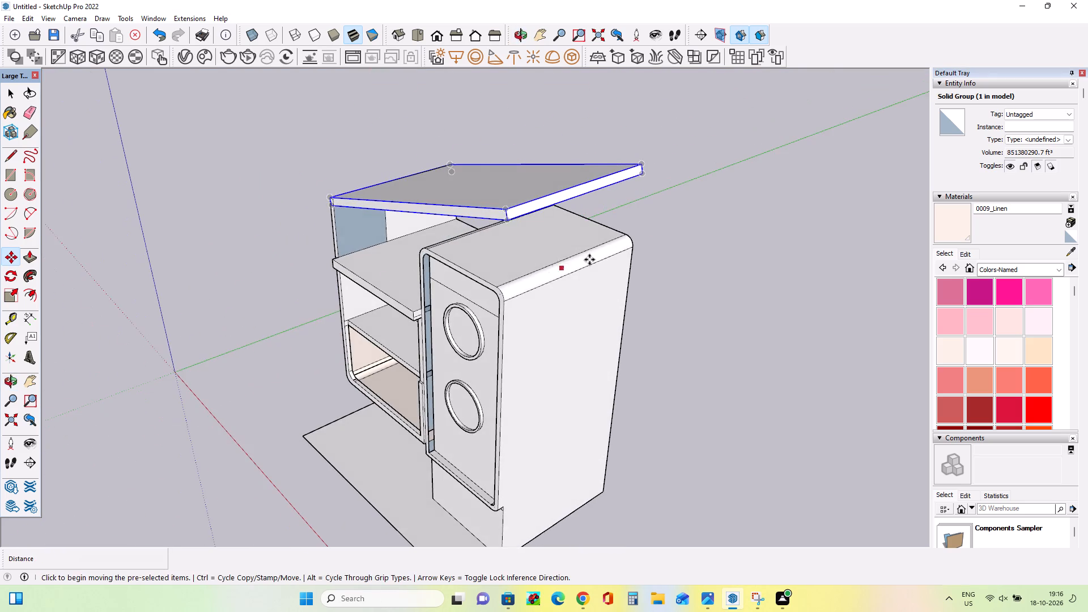
pyautogui.moveTo(589, 260); pyautogui.dragTo(839, 210, button='middle')
pyautogui.moveTo(765, 246); pyautogui.dragTo(503, 341, button='middle')
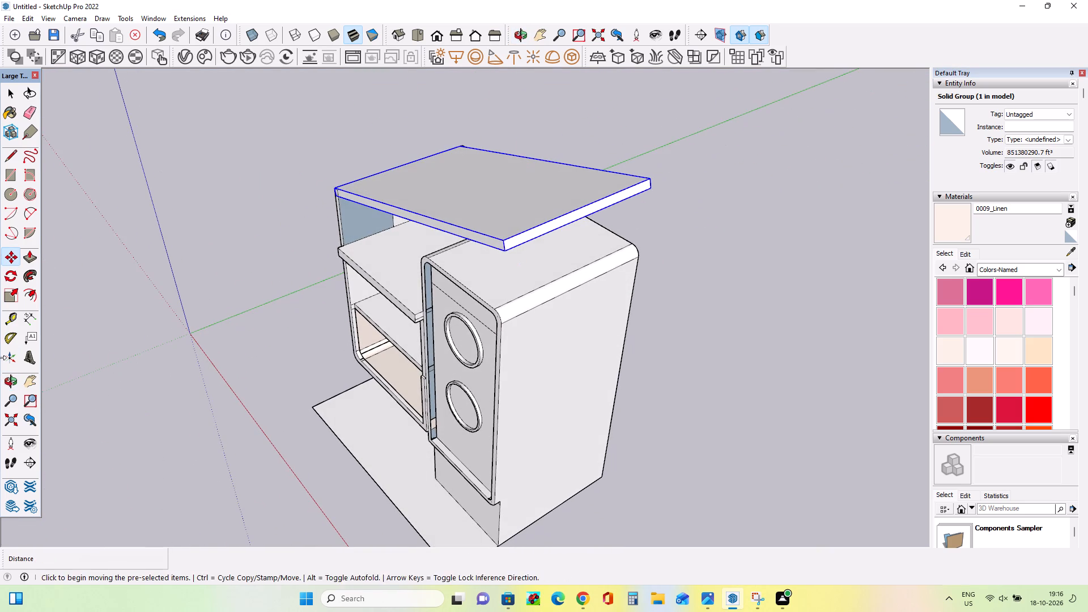
pyautogui.click(11, 293)
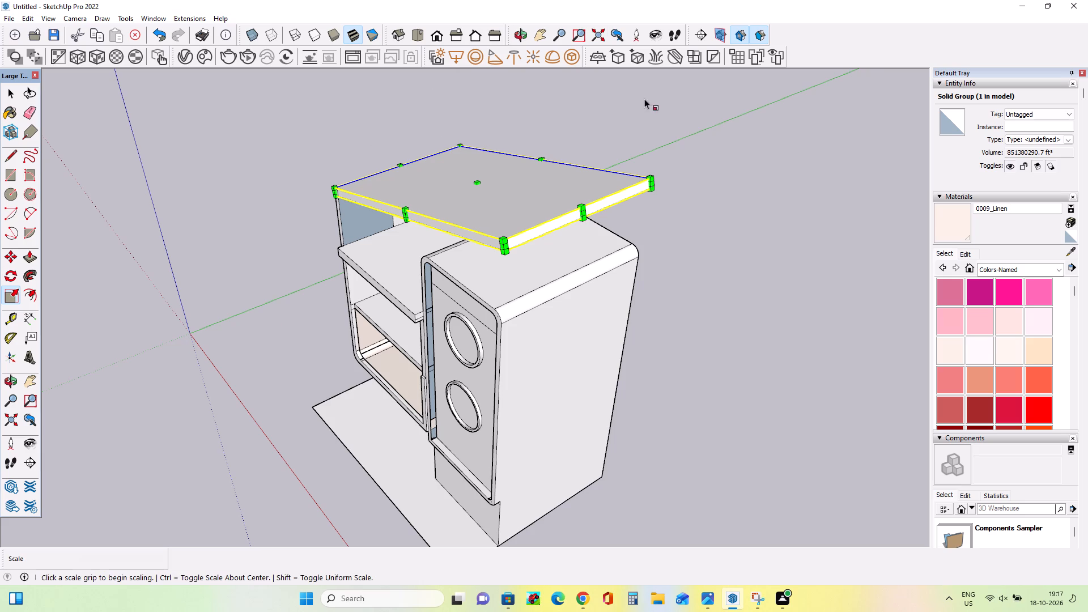
pyautogui.click(583, 218)
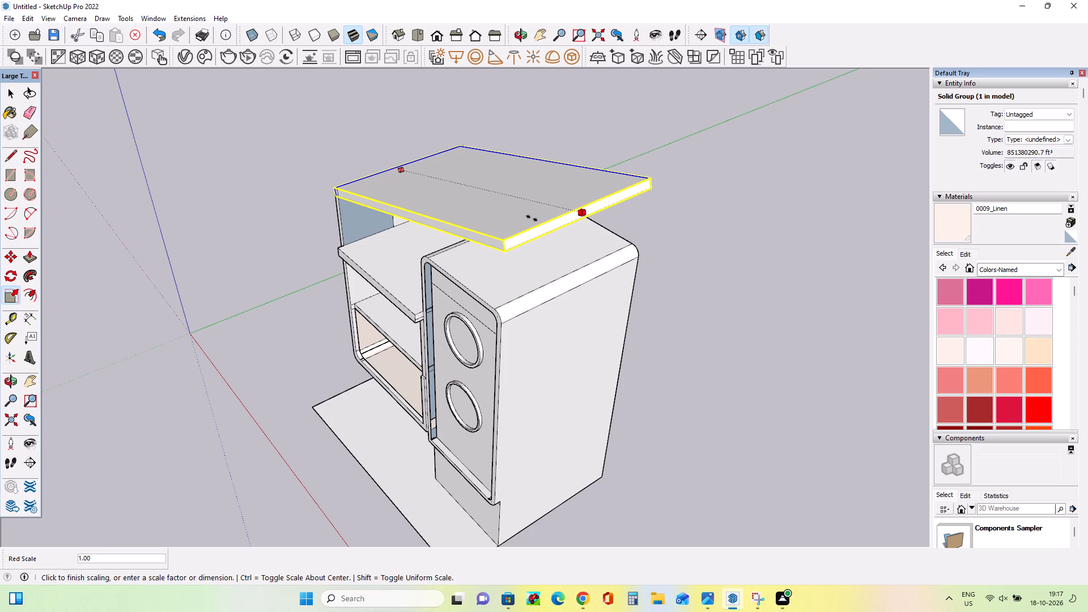
pyautogui.click(541, 245)
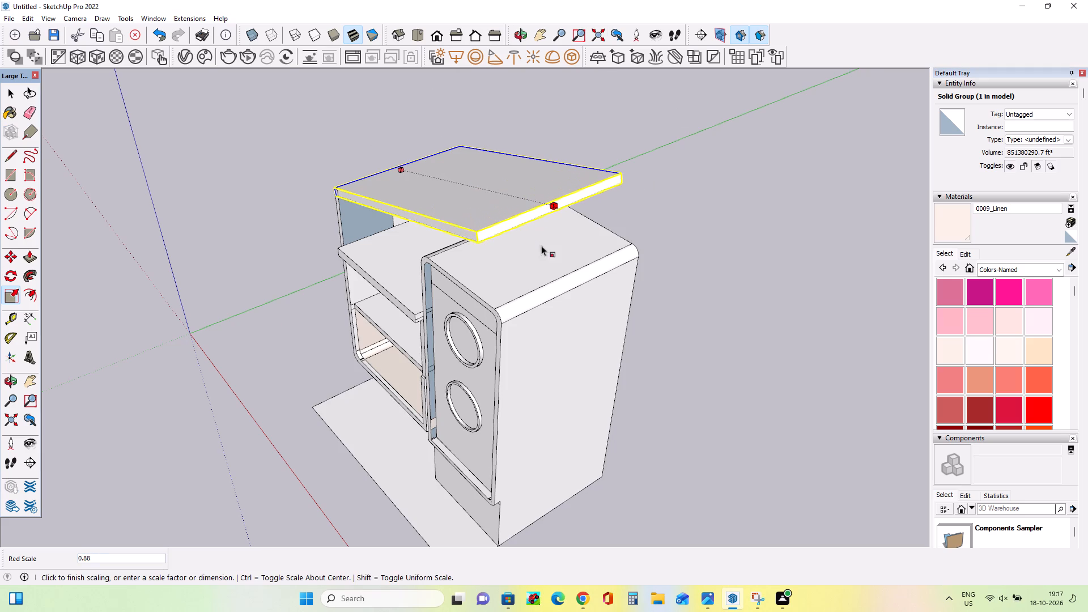
# Examine the sloped roof slab and its supports above the tall block in the reference image.
pyautogui.moveTo(414, 341); pyautogui.dragTo(700, 223, button='middle')
pyautogui.scroll(-6, 607, 240)
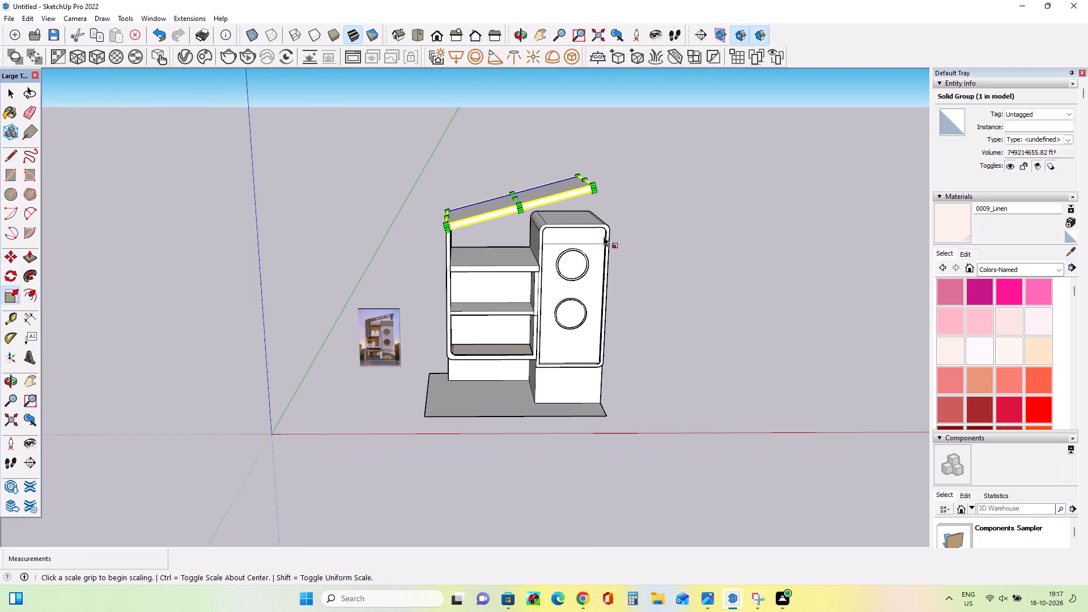
pyautogui.scroll(4, 358, 336)
pyautogui.scroll(8, 397, 304)
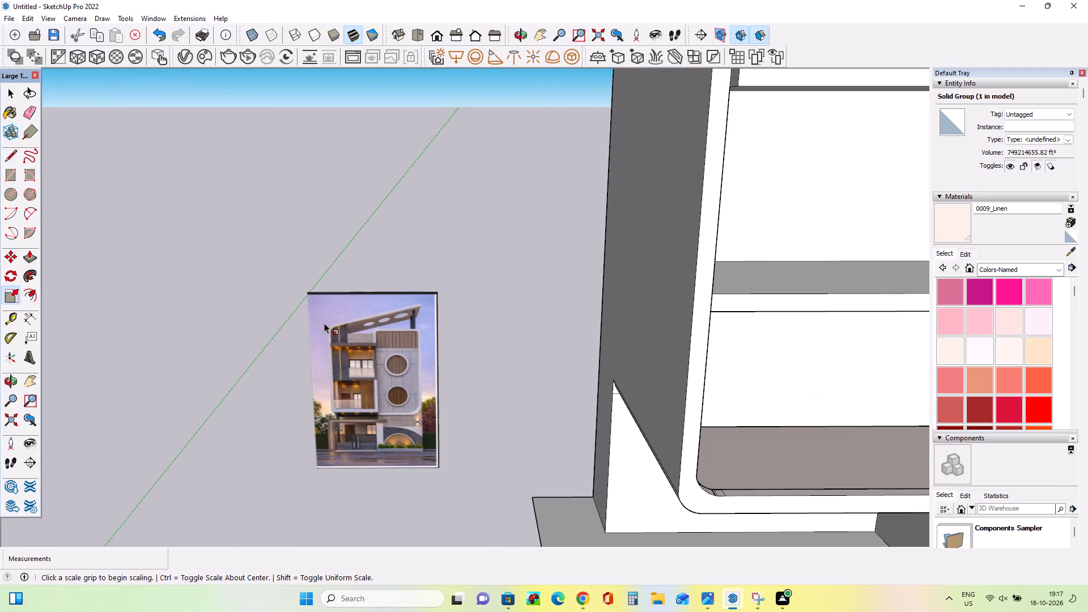
pyautogui.scroll(13, 426, 295)
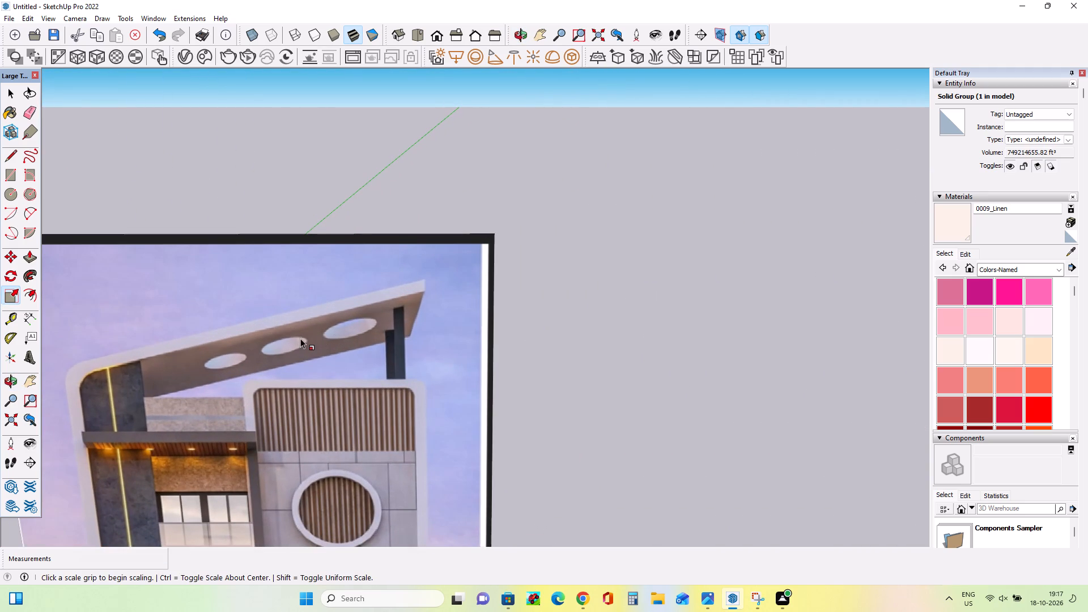
pyautogui.scroll(-18, 300, 338)
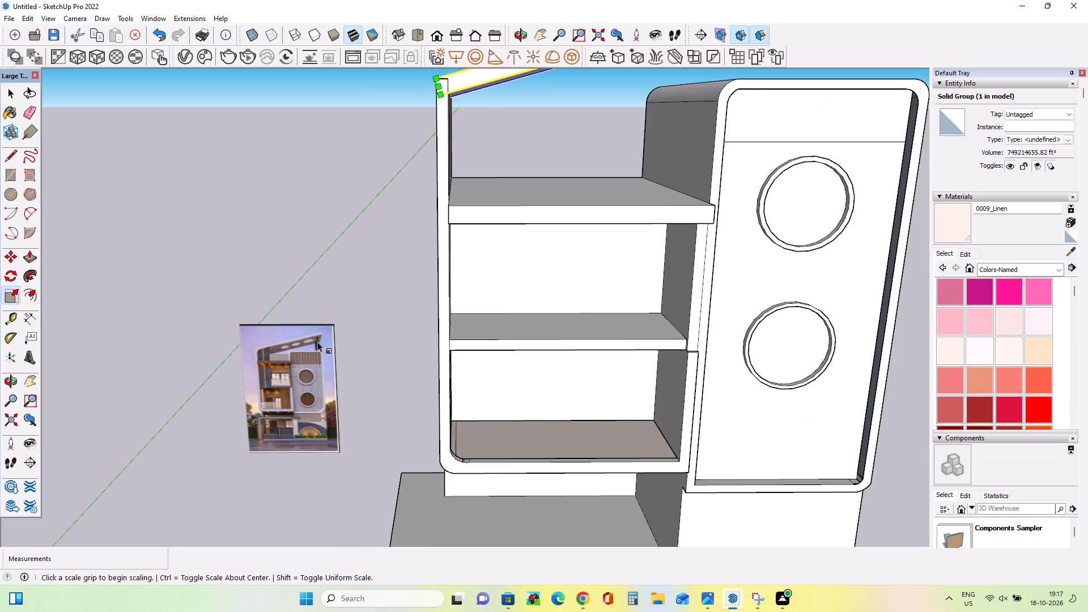
# Scale the slab's length along its slope to about 1.05, extending its raised end slightly.
pyautogui.moveTo(712, 280); pyautogui.dragTo(546, 347, button='middle')
pyautogui.scroll(-6, 558, 343)
pyautogui.moveTo(767, 309); pyautogui.dragTo(741, 269, button='middle')
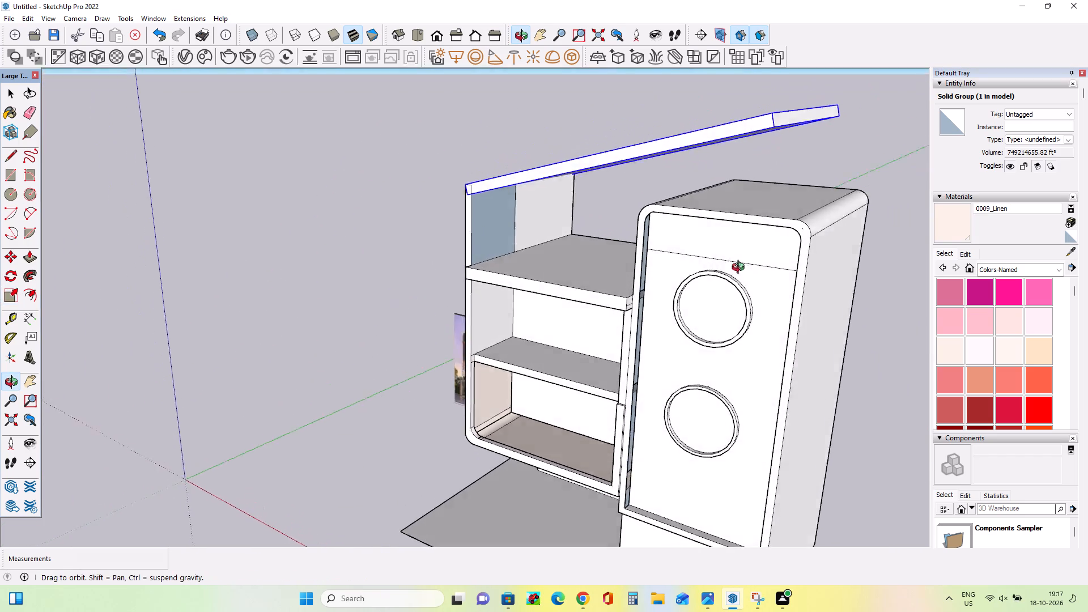
pyautogui.moveTo(741, 269); pyautogui.dragTo(836, 256, button='middle')
pyautogui.moveTo(782, 153); pyautogui.dragTo(603, 199, button='middle')
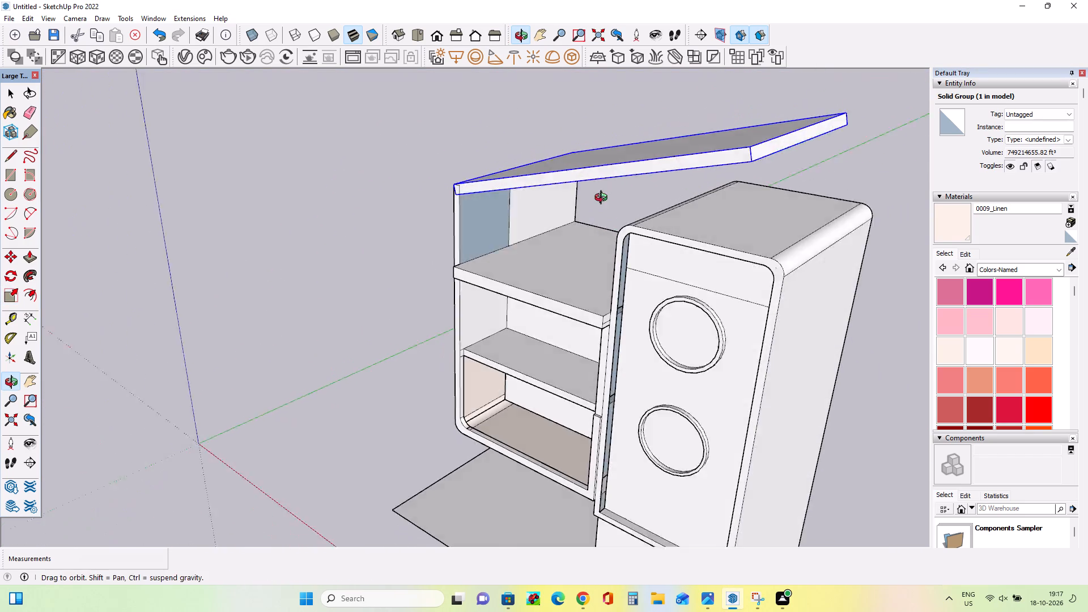
pyautogui.moveTo(603, 199); pyautogui.dragTo(602, 199, button='middle')
pyautogui.moveTo(719, 221); pyautogui.dragTo(920, 127, button='middle')
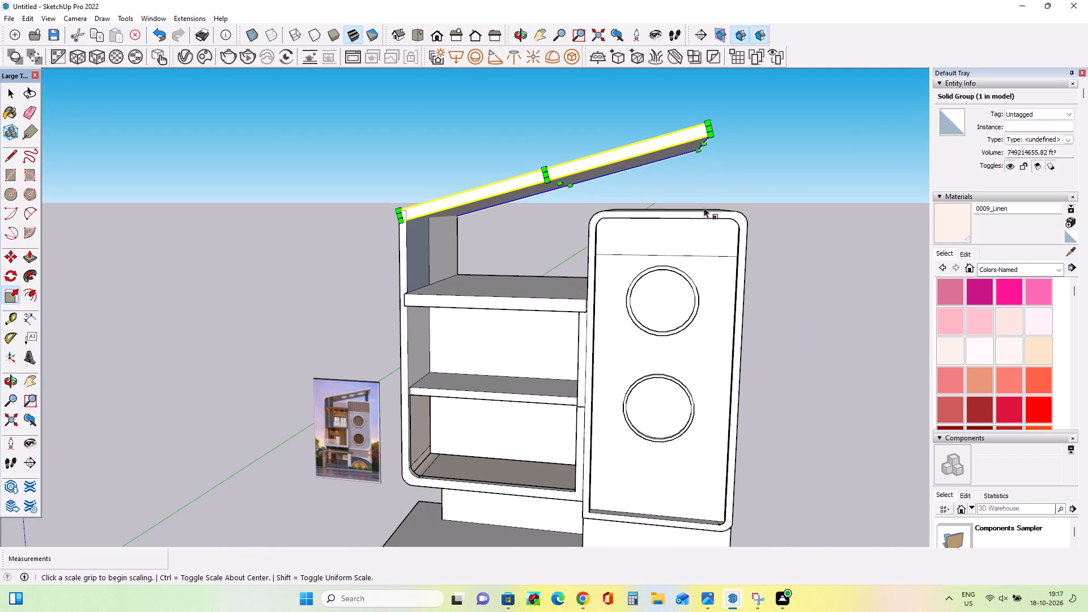
pyautogui.moveTo(717, 202); pyautogui.dragTo(719, 214, button='middle')
pyautogui.scroll(3, 740, 181)
pyautogui.moveTo(746, 193); pyautogui.dragTo(551, 270, button='middle')
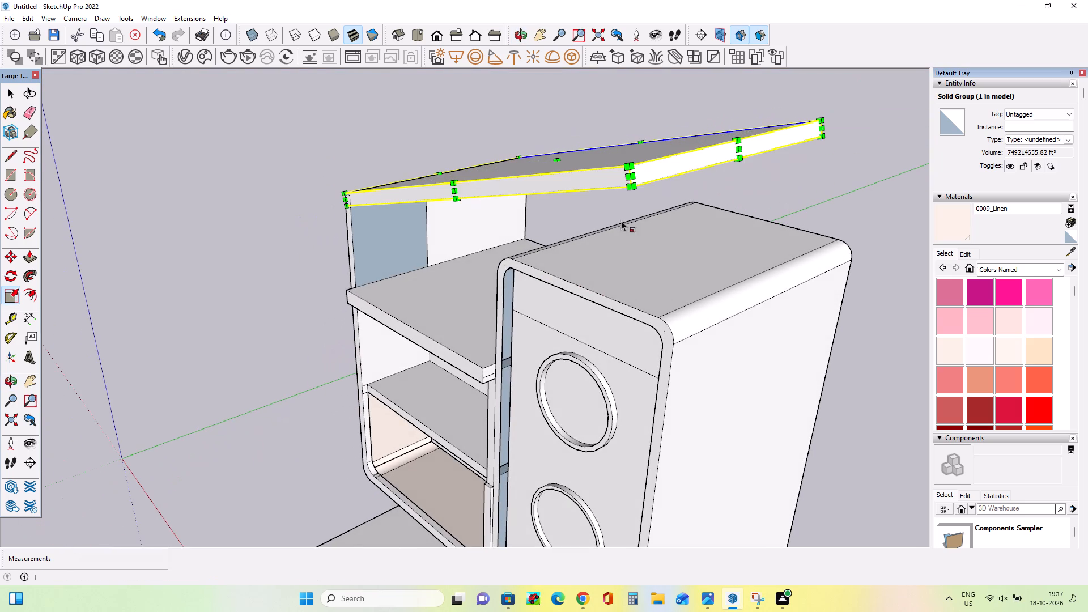
pyautogui.moveTo(741, 149); pyautogui.dragTo(758, 153)
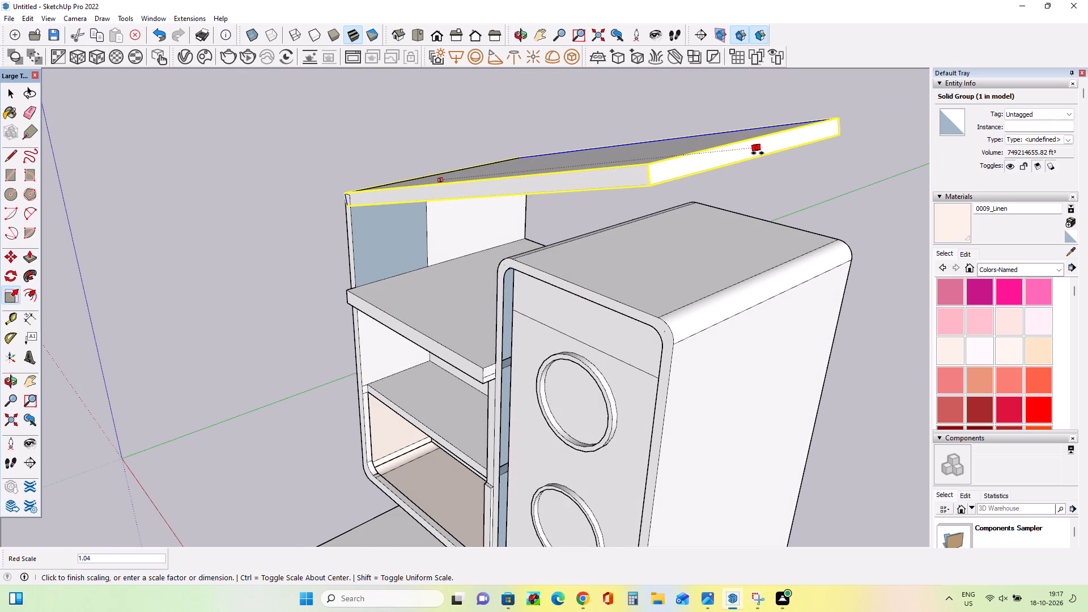
pyautogui.moveTo(758, 153); pyautogui.dragTo(762, 154)
# Draw two rectangles on the tall block's top: front about 219' 7" by 116' 1", rear about 208' 7" by 159' 4".
pyautogui.moveTo(646, 305); pyautogui.dragTo(785, 226, button='middle')
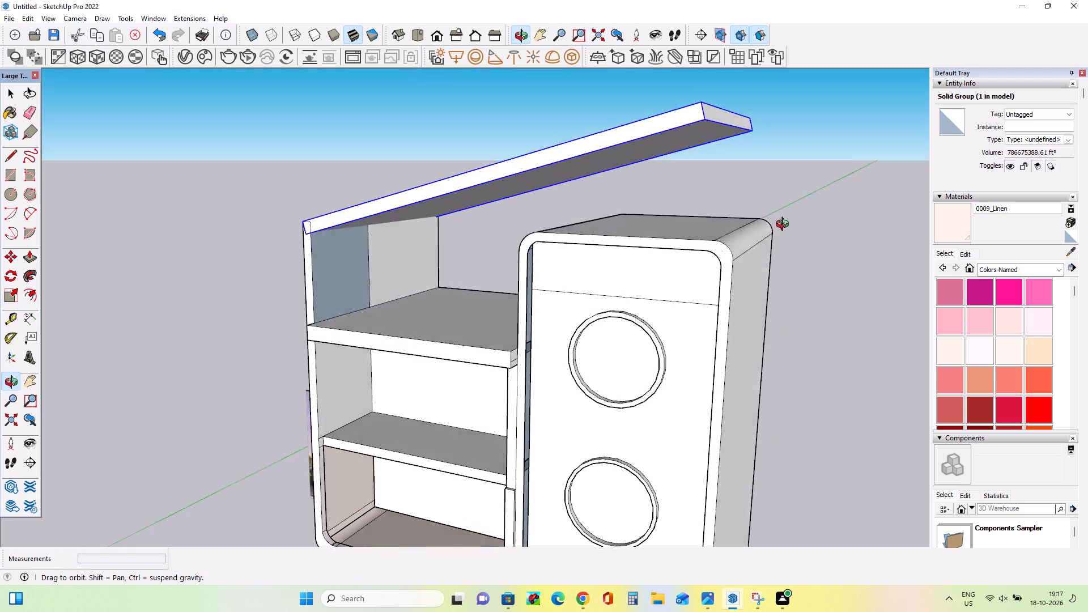
pyautogui.moveTo(785, 226); pyautogui.dragTo(862, 240, button='middle')
pyautogui.moveTo(739, 247); pyautogui.dragTo(758, 261, button='middle')
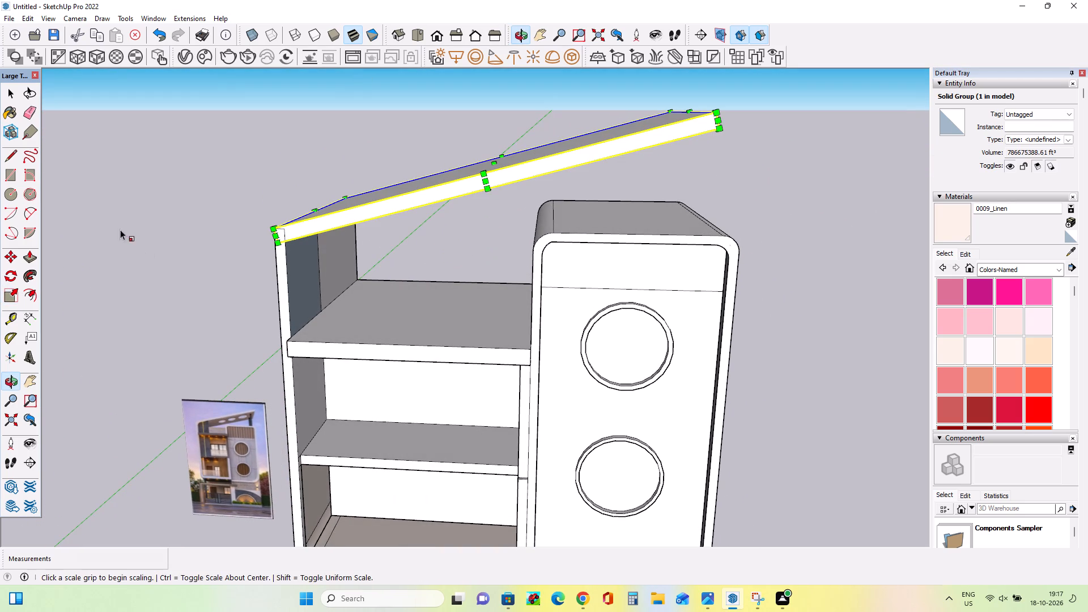
pyautogui.click(6, 175)
pyautogui.moveTo(624, 313); pyautogui.dragTo(547, 375, button='middle')
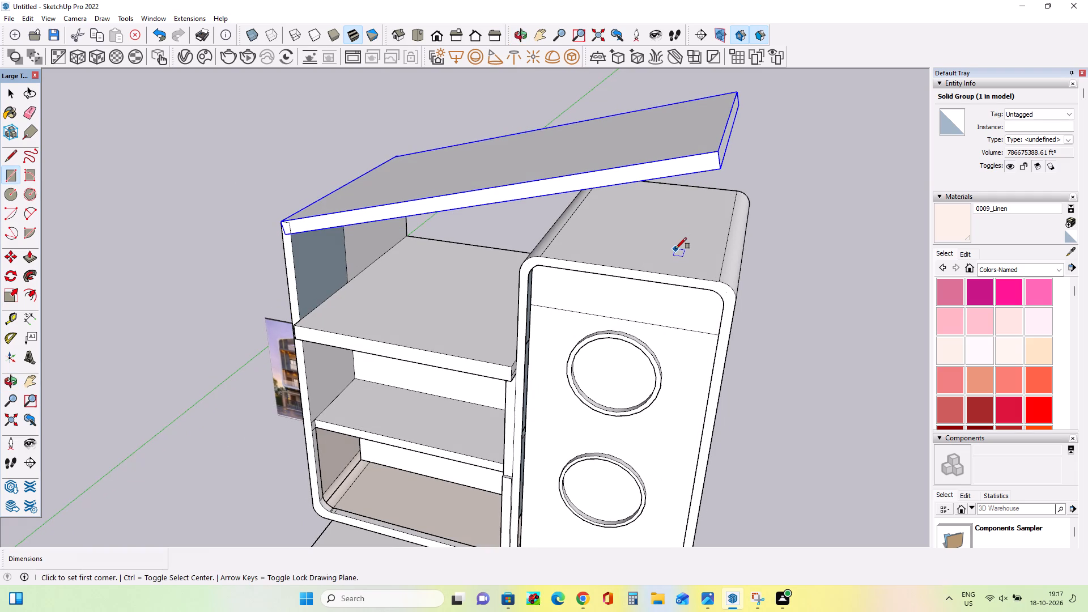
pyautogui.click(675, 249)
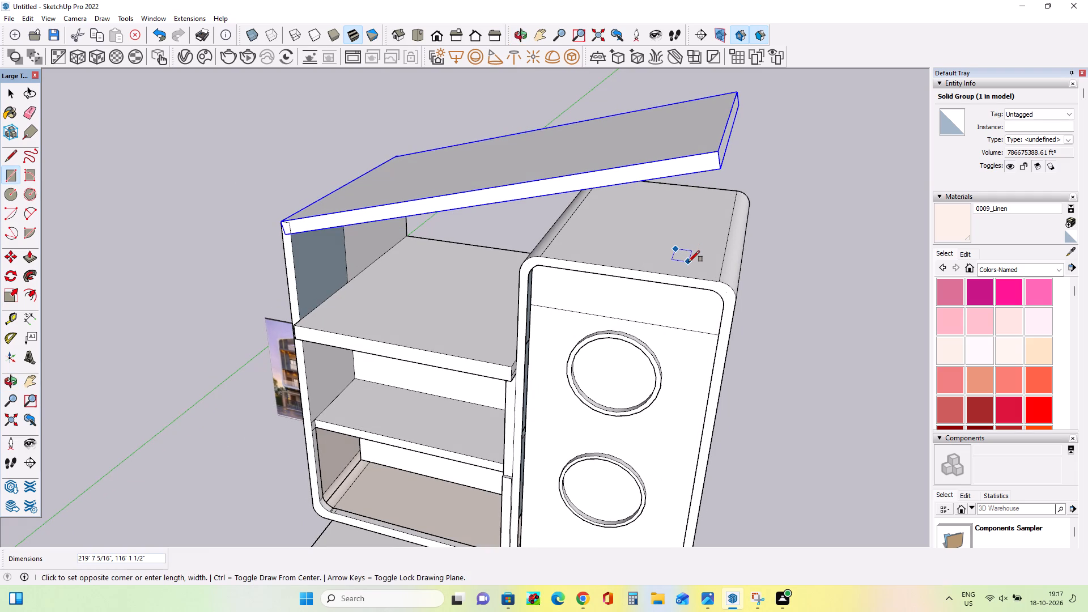
pyautogui.click(688, 262)
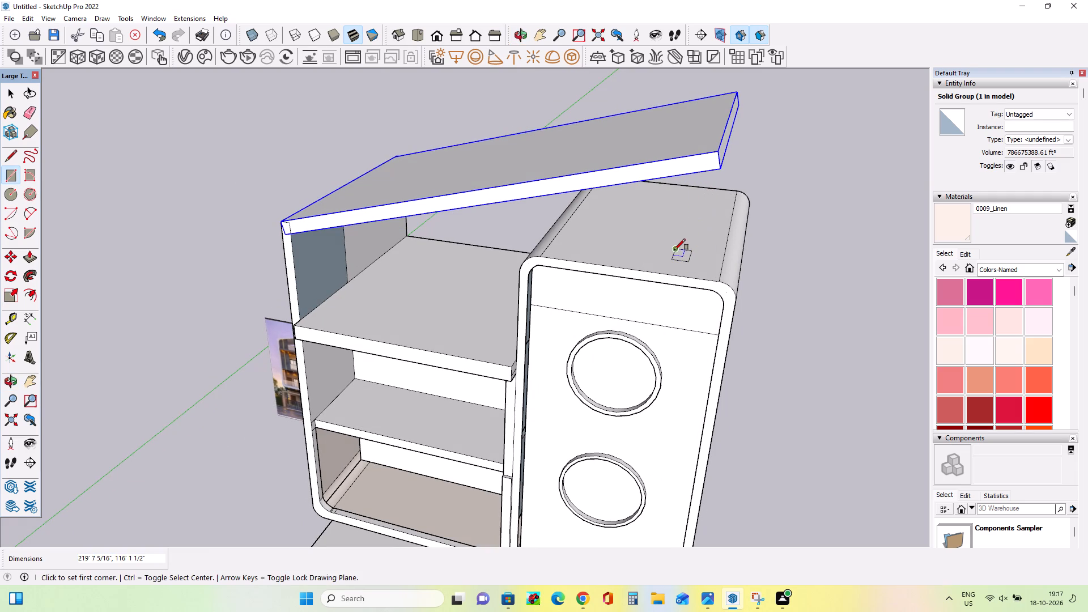
pyautogui.click(689, 205)
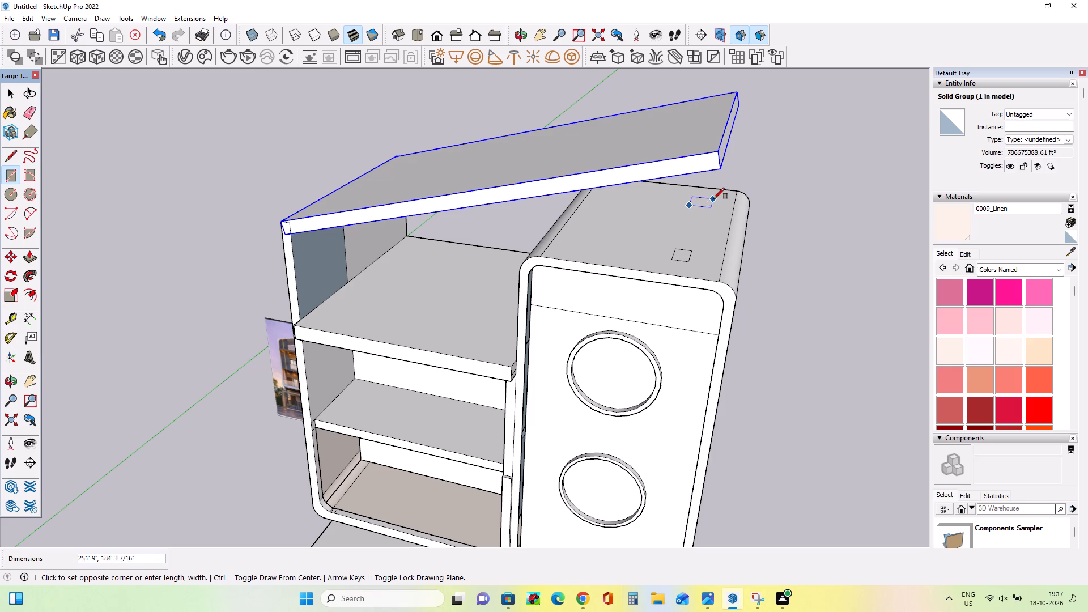
pyautogui.click(711, 200)
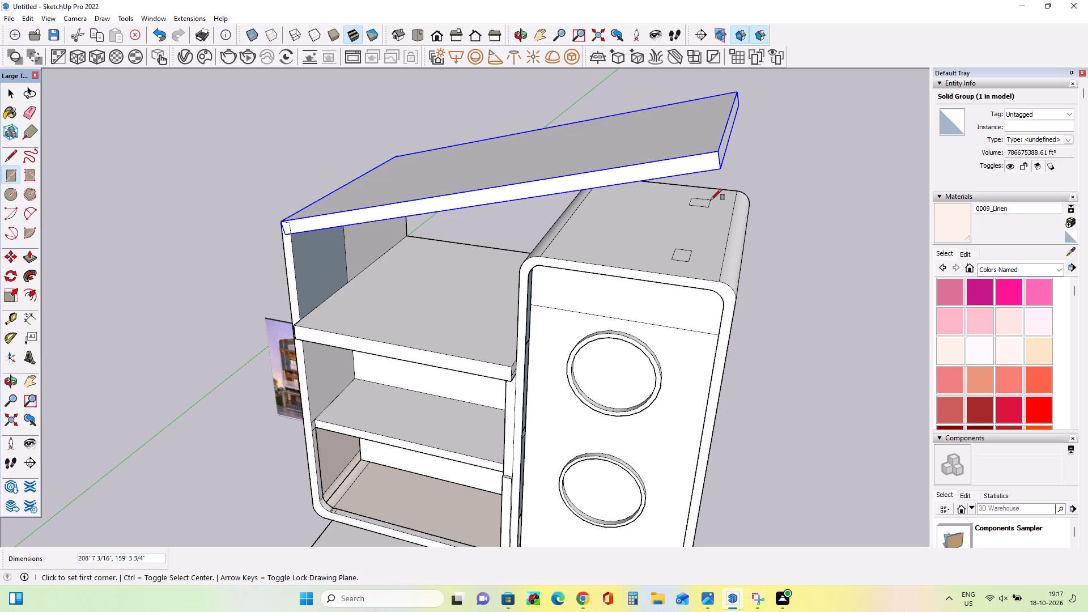
# Extrude the front rectangle on the tall block into a post, extending it a further 155' 5" or so to reach the sloped slab's underside.
pyautogui.moveTo(700, 308); pyautogui.dragTo(767, 317, button='middle')
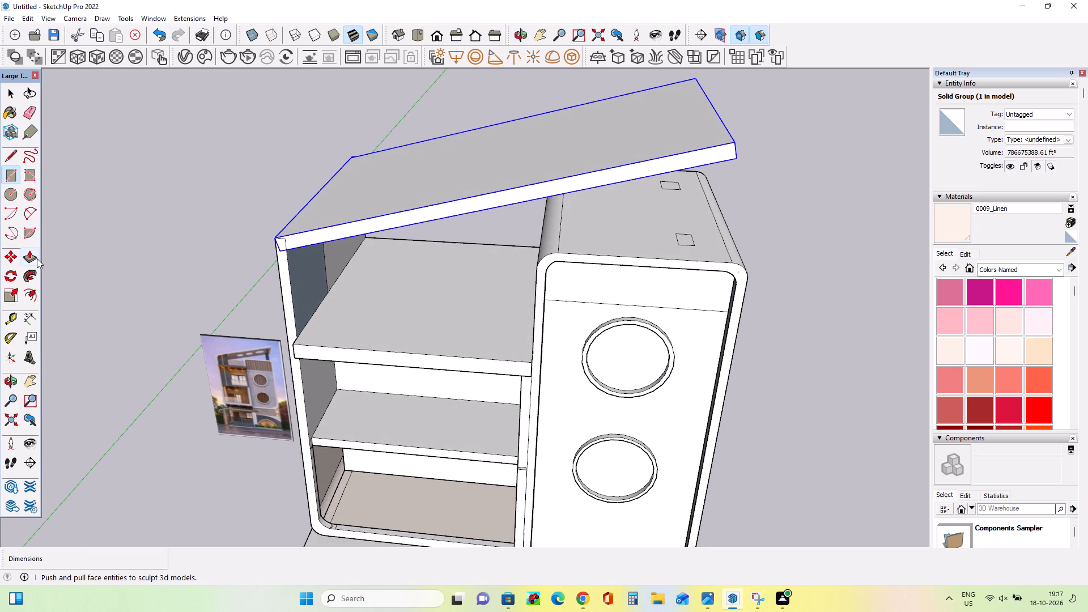
pyautogui.click(37, 258)
pyautogui.click(683, 240)
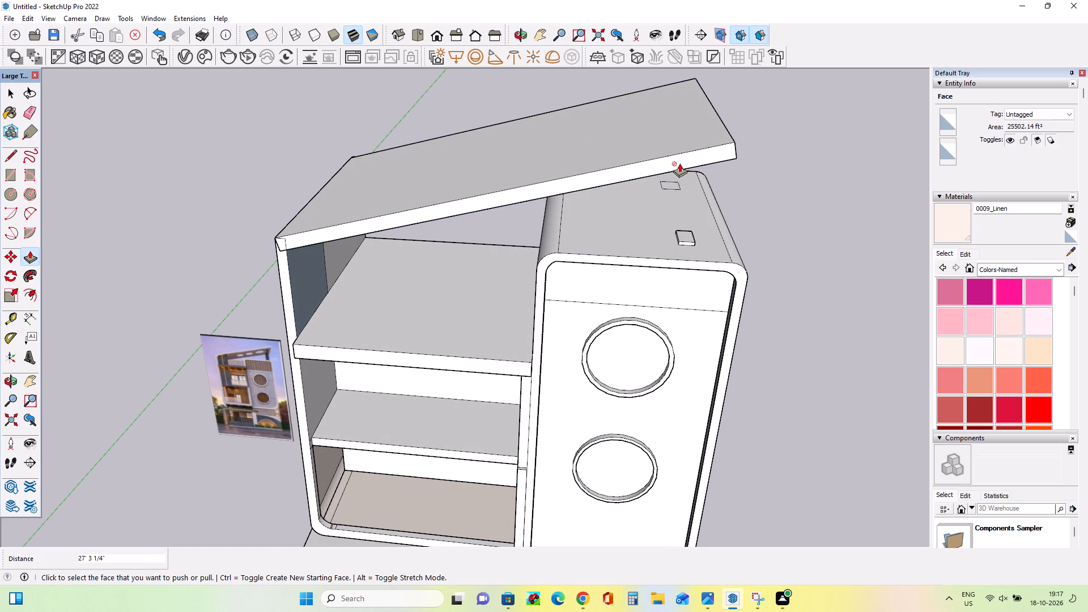
pyautogui.moveTo(688, 235); pyautogui.dragTo(671, 164)
pyautogui.moveTo(758, 193); pyautogui.dragTo(467, 209, button='middle')
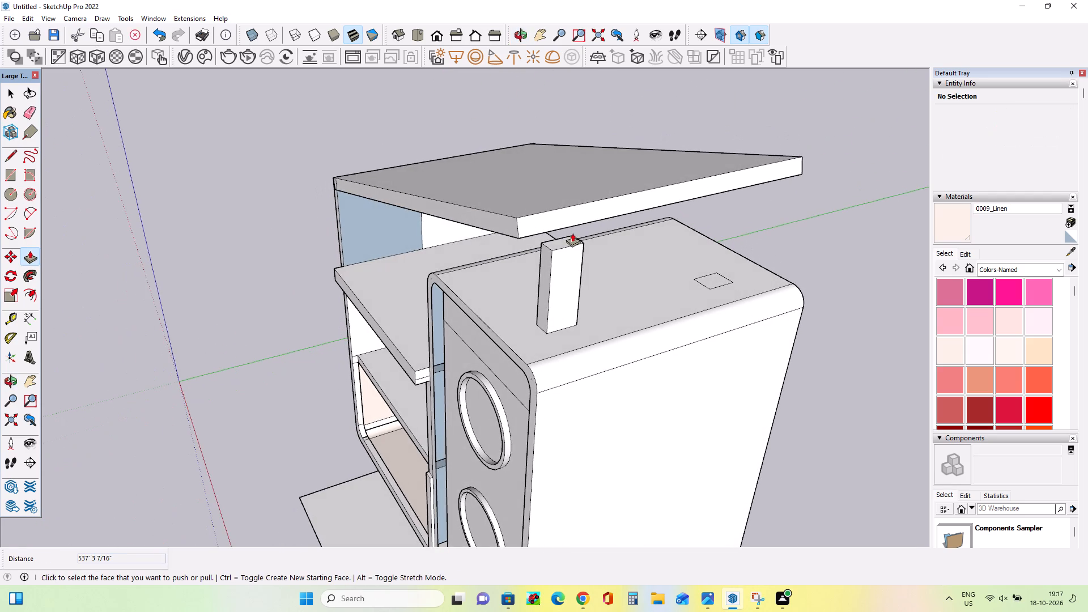
pyautogui.scroll(1, 569, 240)
pyautogui.click(568, 240)
pyautogui.click(568, 213)
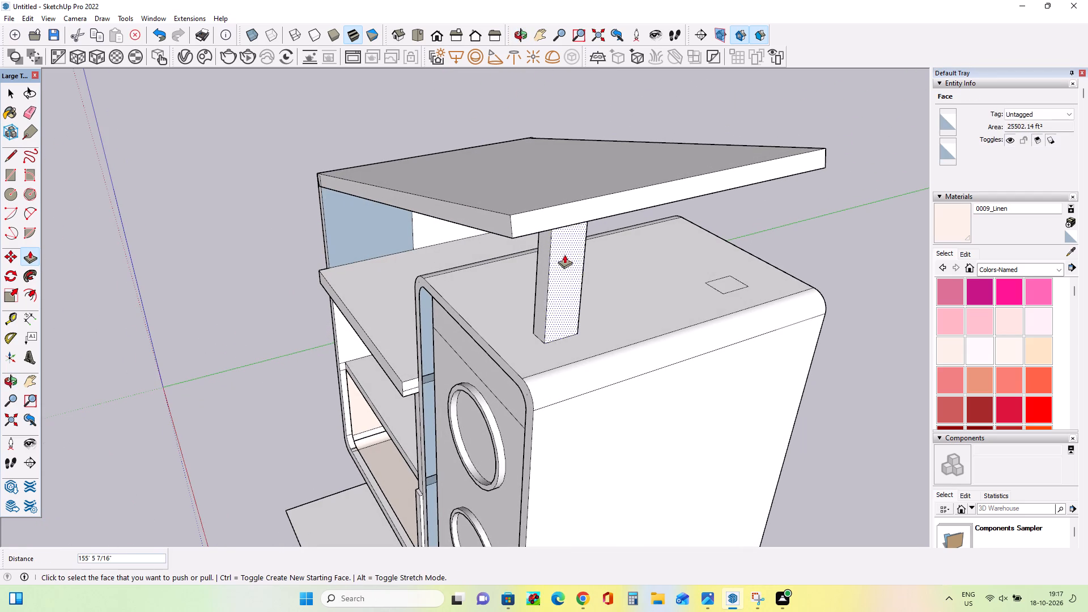
# Extrude the rear rectangle up about 713' 2" and extend the post about 25' more to meet the slab's underside.
pyautogui.moveTo(550, 296); pyautogui.dragTo(562, 269, button='middle')
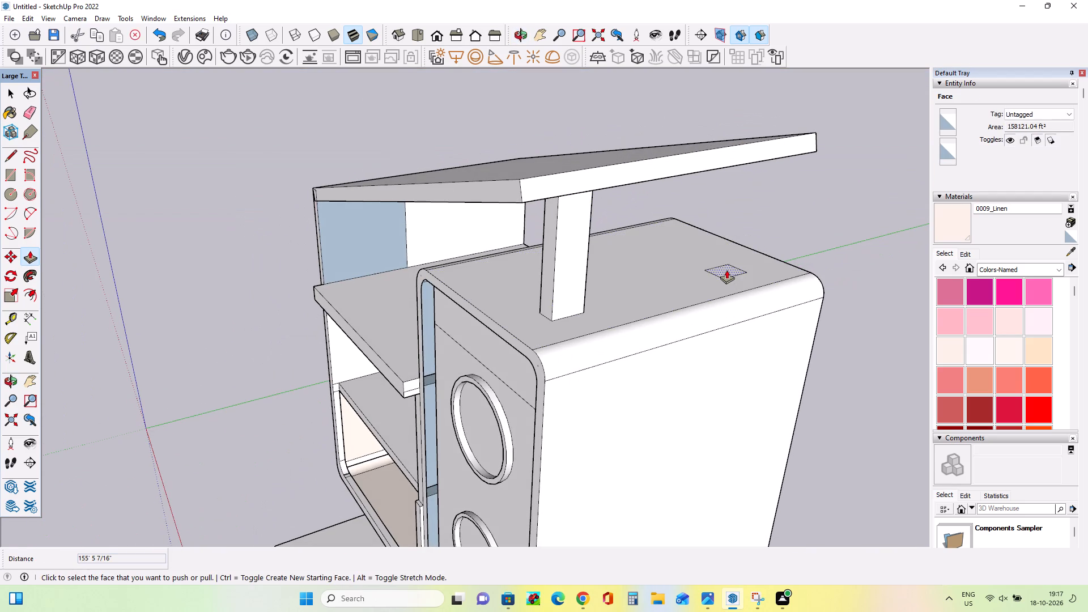
pyautogui.click(726, 270)
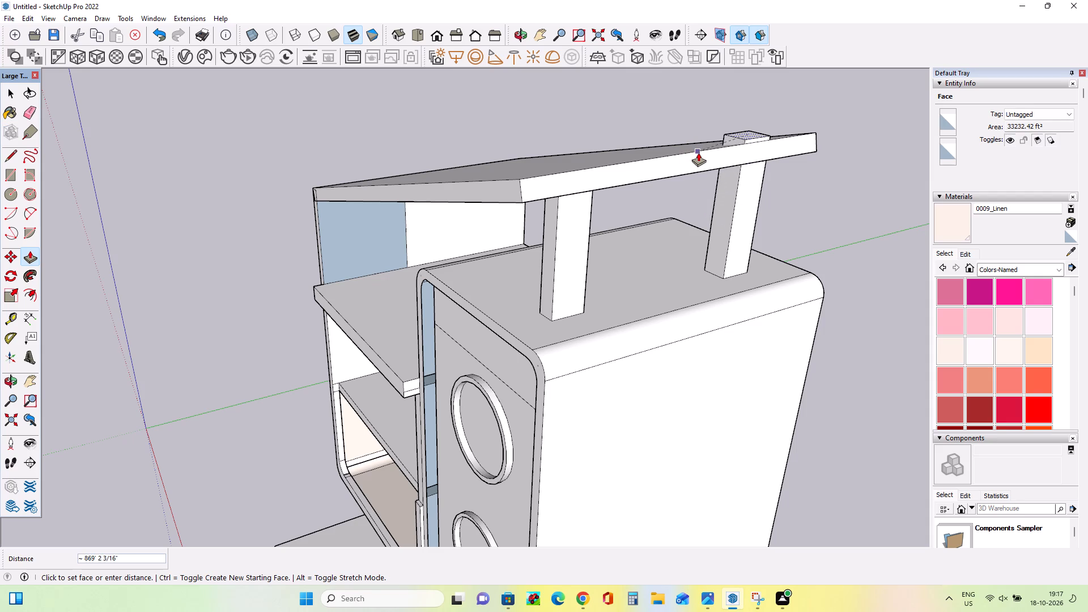
pyautogui.click(702, 158)
pyautogui.moveTo(825, 224); pyautogui.dragTo(675, 236, button='middle')
pyautogui.scroll(6, 694, 215)
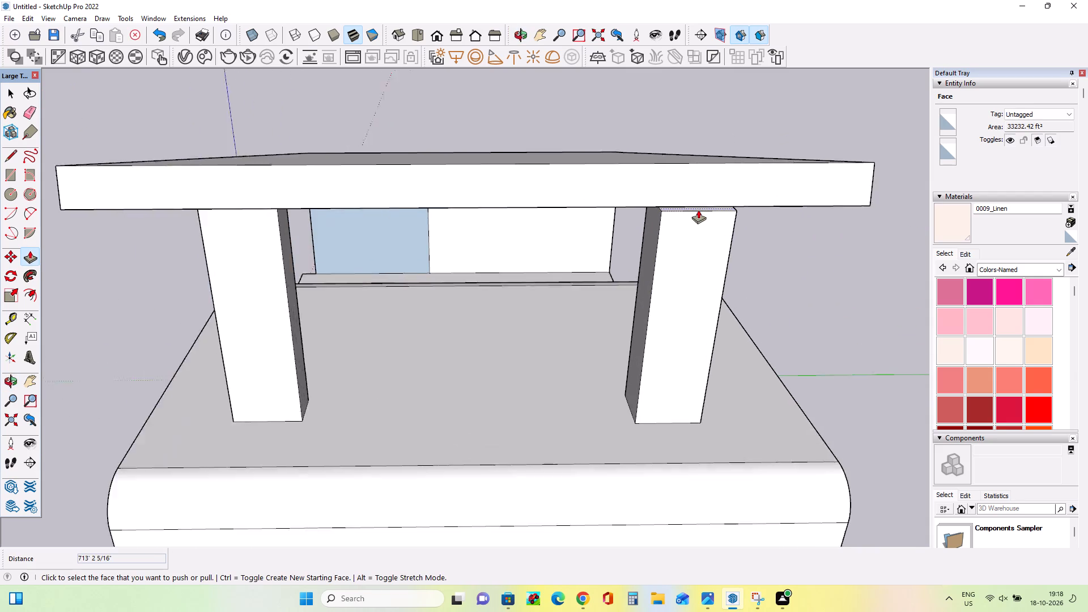
pyautogui.scroll(4, 698, 210)
pyautogui.moveTo(662, 211); pyautogui.dragTo(663, 198)
pyautogui.scroll(-5, 592, 306)
pyautogui.scroll(1, 596, 310)
pyautogui.scroll(-4, 596, 310)
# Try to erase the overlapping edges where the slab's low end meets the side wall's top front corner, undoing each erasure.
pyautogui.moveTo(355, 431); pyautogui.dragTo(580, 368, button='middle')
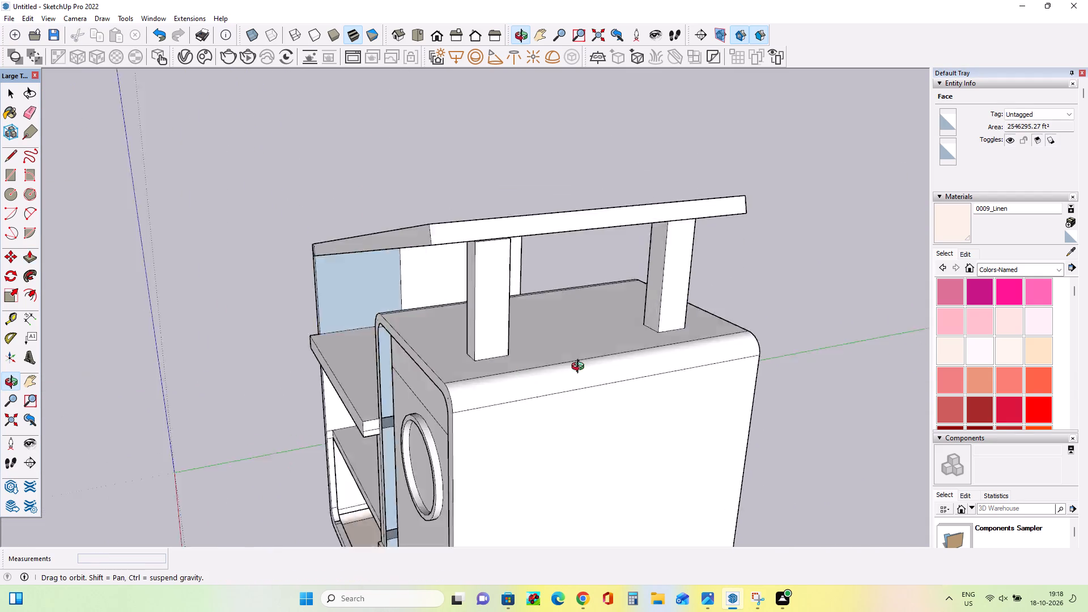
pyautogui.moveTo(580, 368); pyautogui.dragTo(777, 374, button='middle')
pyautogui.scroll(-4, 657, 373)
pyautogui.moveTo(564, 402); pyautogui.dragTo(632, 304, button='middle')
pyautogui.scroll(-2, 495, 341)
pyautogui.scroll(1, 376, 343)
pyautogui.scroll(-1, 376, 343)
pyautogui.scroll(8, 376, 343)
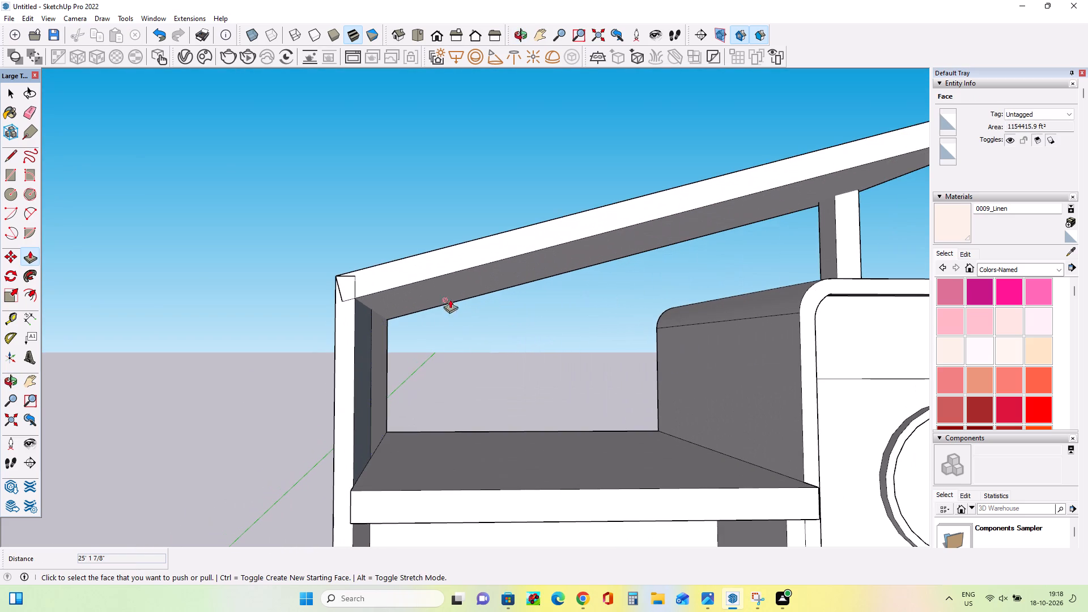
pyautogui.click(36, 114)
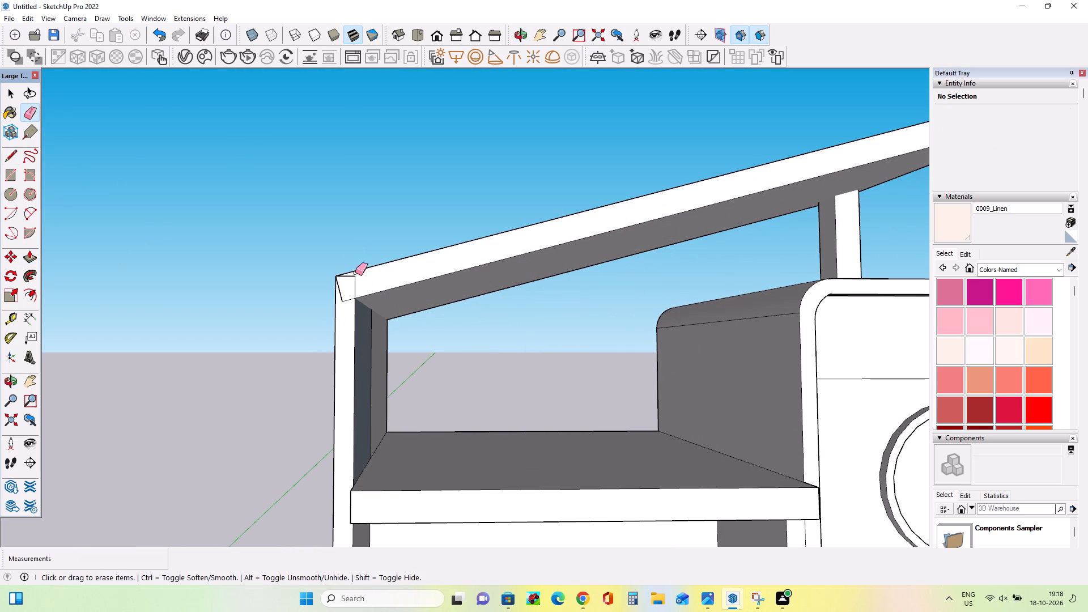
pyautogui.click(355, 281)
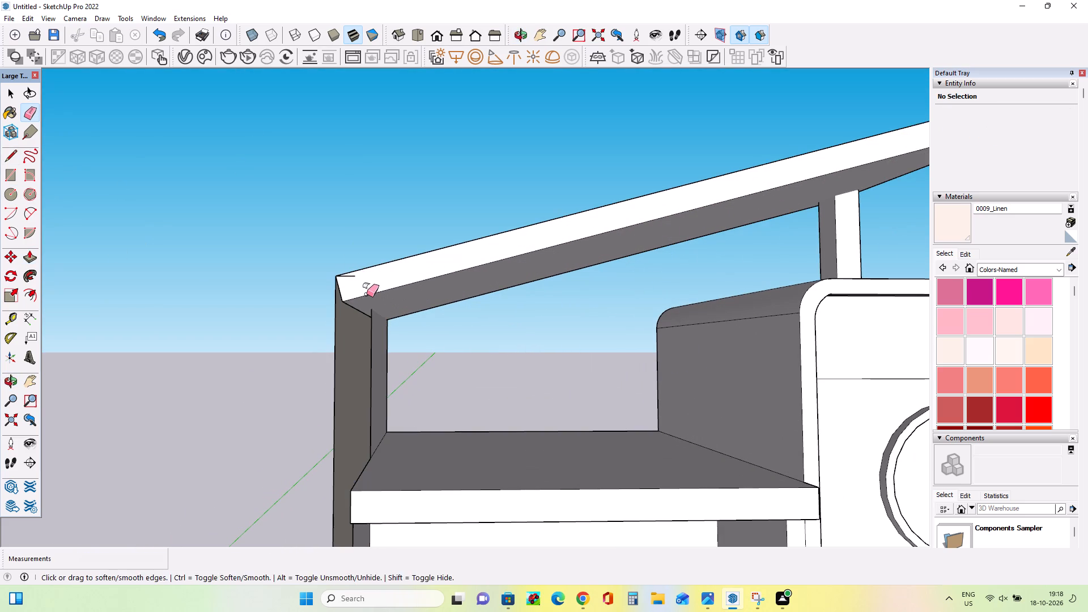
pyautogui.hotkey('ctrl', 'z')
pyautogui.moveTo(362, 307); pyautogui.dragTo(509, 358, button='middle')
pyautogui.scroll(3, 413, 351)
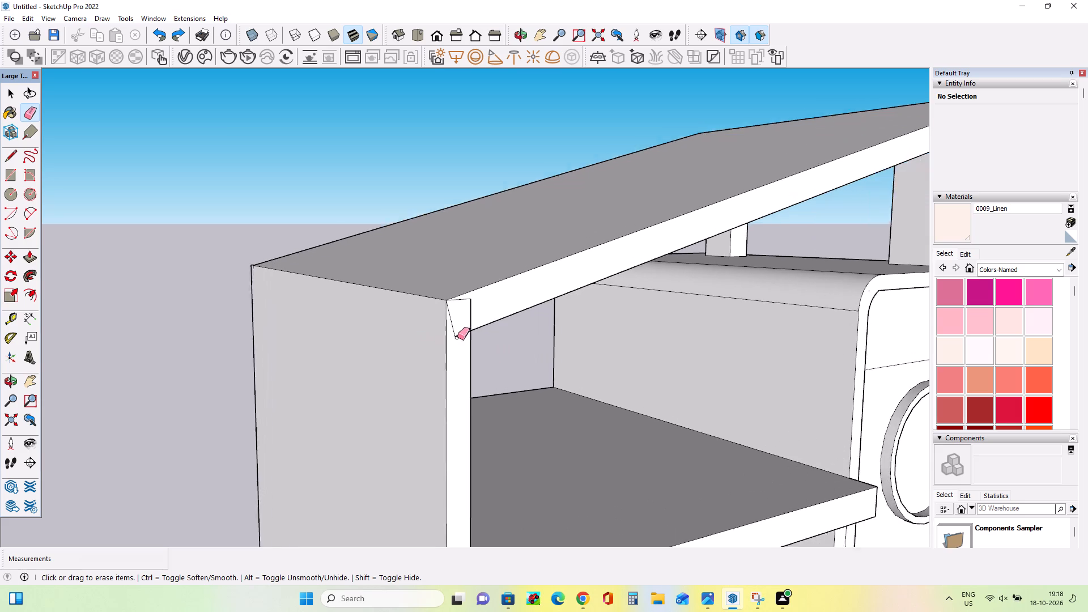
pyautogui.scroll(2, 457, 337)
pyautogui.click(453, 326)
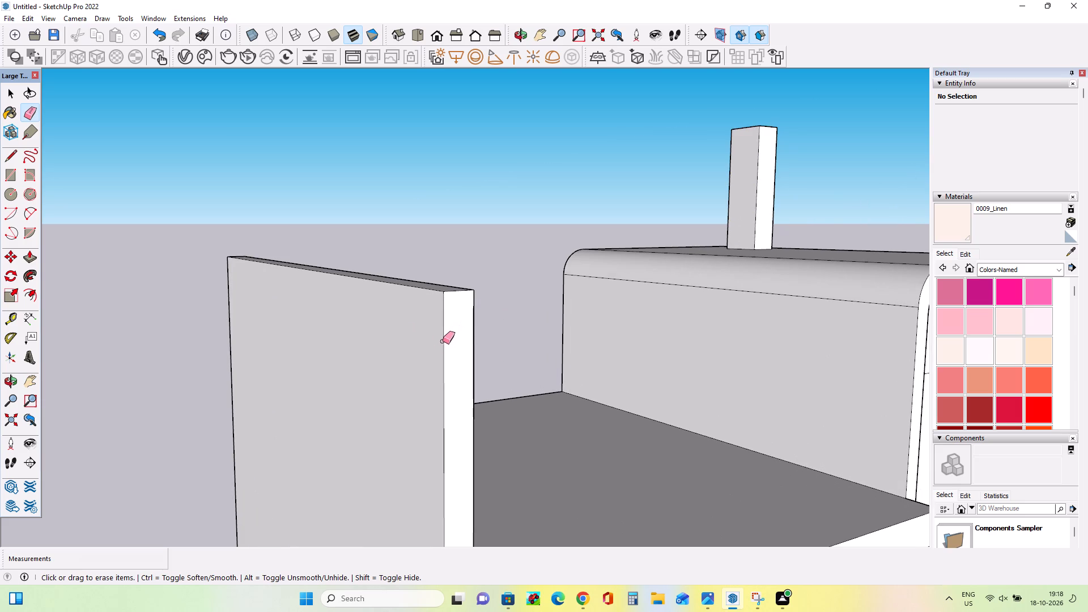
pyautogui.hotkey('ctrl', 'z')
# Compare the roof slab's junction with the side wall against the same corner in the reference image.
pyautogui.moveTo(450, 354); pyautogui.dragTo(374, 325, button='middle')
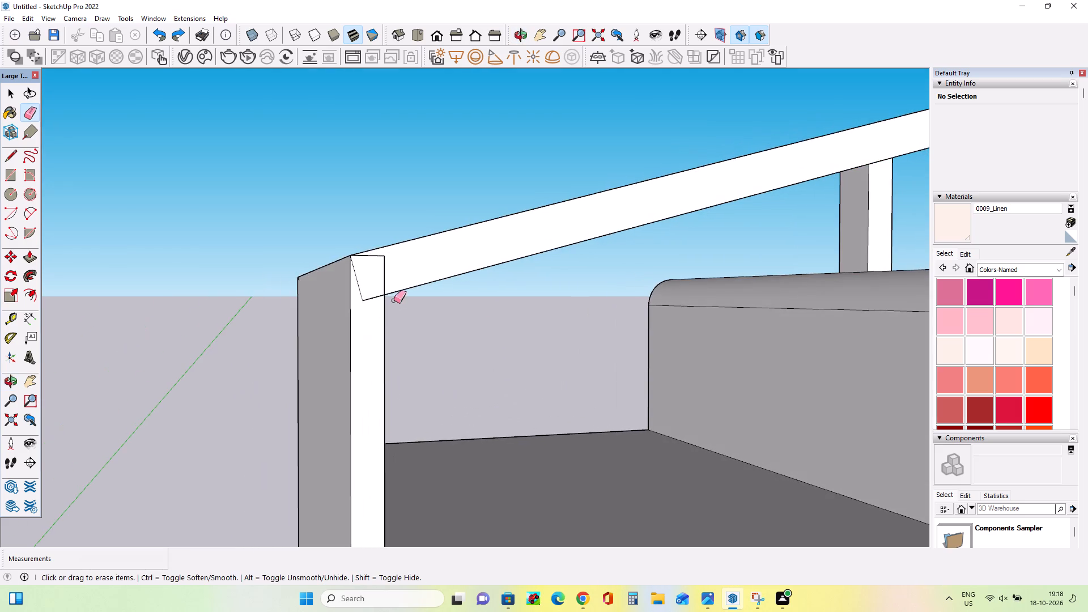
pyautogui.scroll(-16, 394, 300)
pyautogui.moveTo(480, 302); pyautogui.dragTo(466, 336, button='middle')
pyautogui.moveTo(465, 342); pyautogui.dragTo(423, 327, button='middle')
pyautogui.scroll(-2, 423, 327)
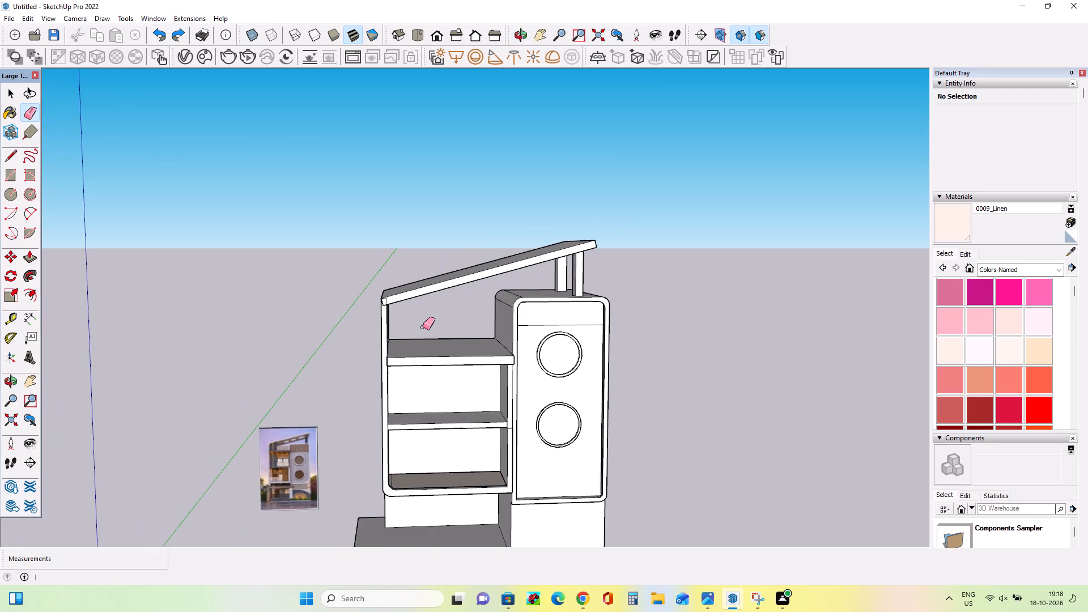
pyautogui.moveTo(487, 302); pyautogui.dragTo(482, 373, button='middle')
pyautogui.scroll(9, 338, 423)
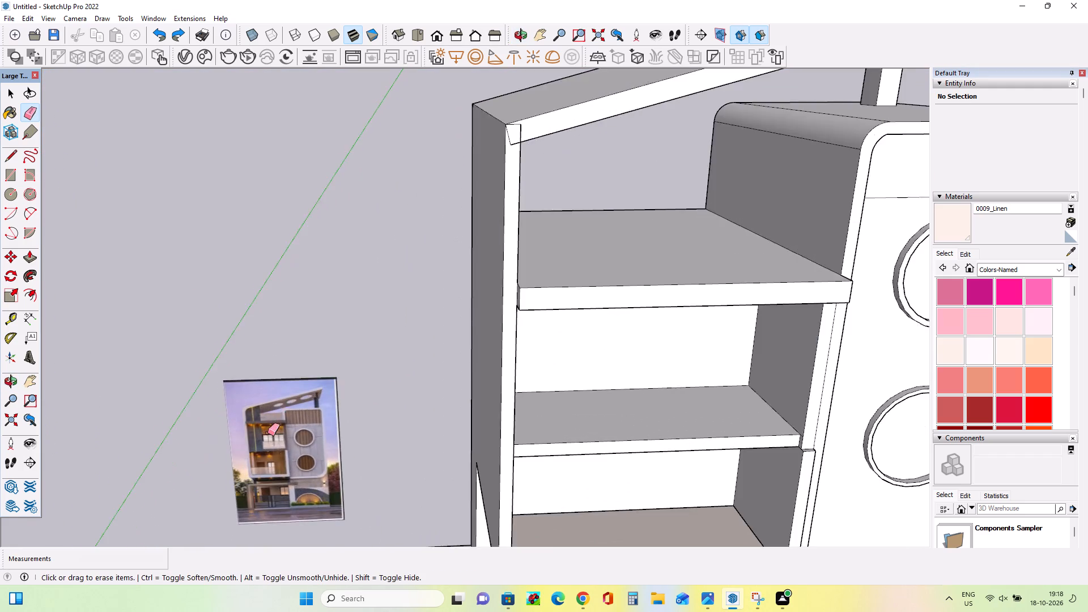
pyautogui.scroll(10, 267, 433)
pyautogui.scroll(-6, 291, 402)
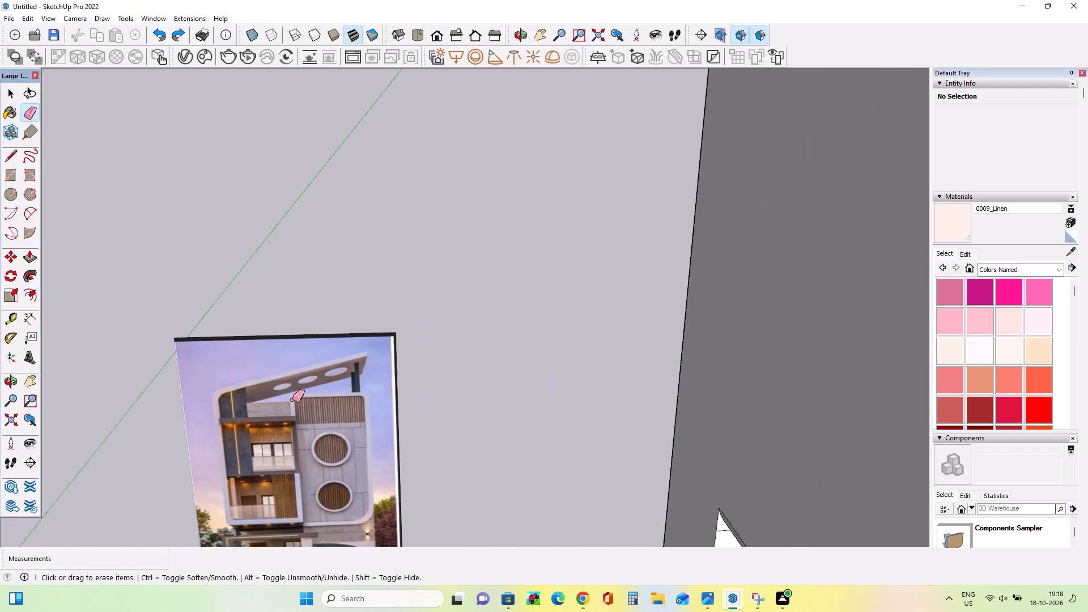
pyautogui.scroll(-9, 292, 399)
pyautogui.moveTo(460, 384); pyautogui.dragTo(456, 415, button='middle')
pyautogui.moveTo(455, 340); pyautogui.dragTo(498, 341, button='middle')
pyautogui.scroll(7, 254, 415)
pyautogui.scroll(-13, 257, 403)
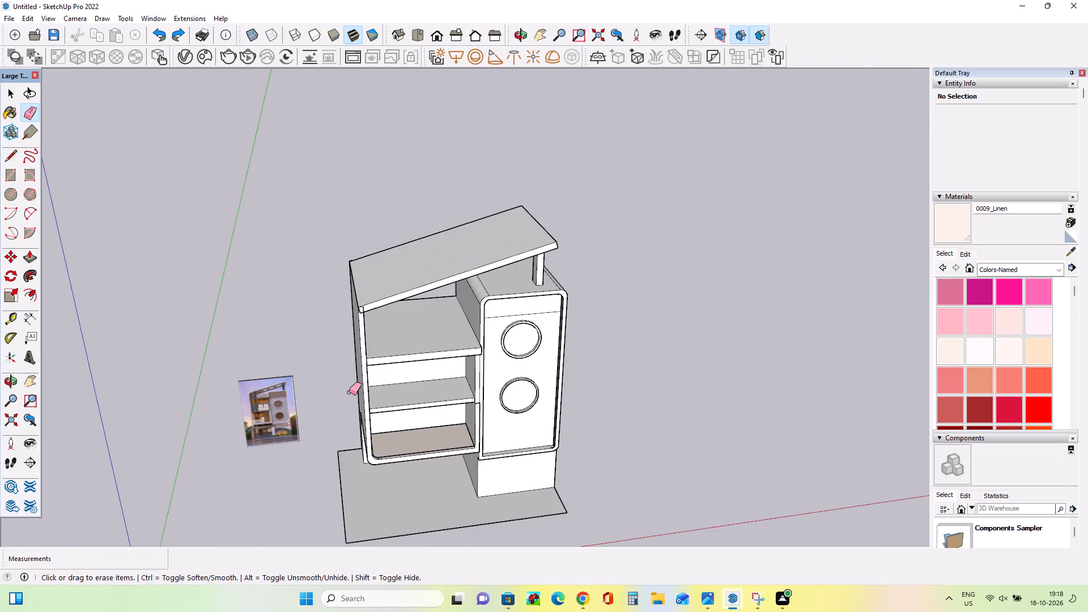
# Open the sloped roof slab's group for editing at its low front corner.
pyautogui.moveTo(399, 382); pyautogui.dragTo(488, 352, button='middle')
pyautogui.scroll(11, 365, 330)
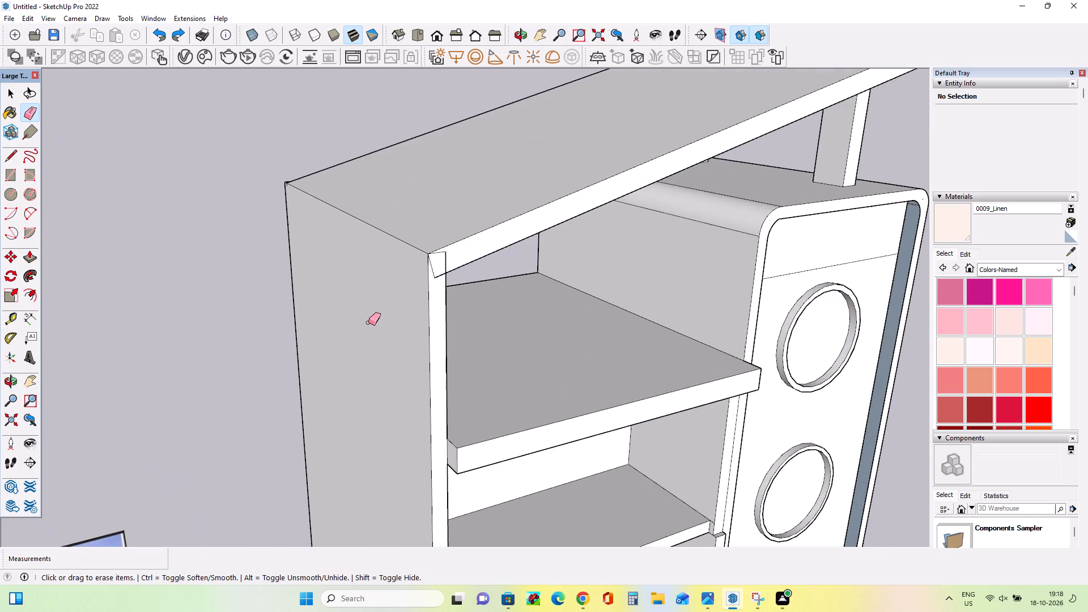
pyautogui.moveTo(393, 322); pyautogui.dragTo(401, 344, button='middle')
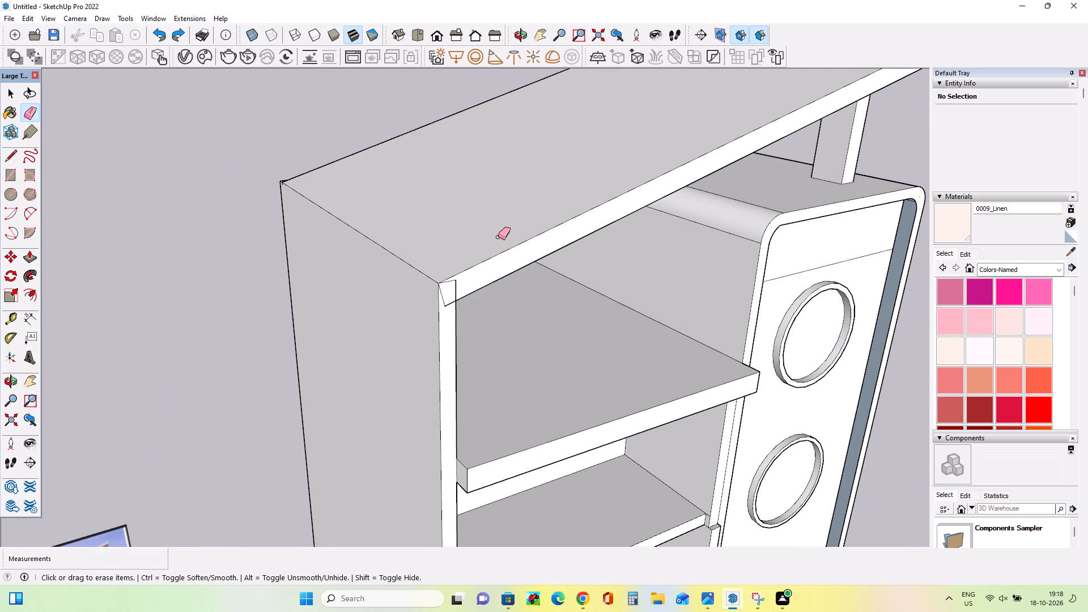
pyautogui.rightClick(498, 237)
pyautogui.rightClick(498, 237)
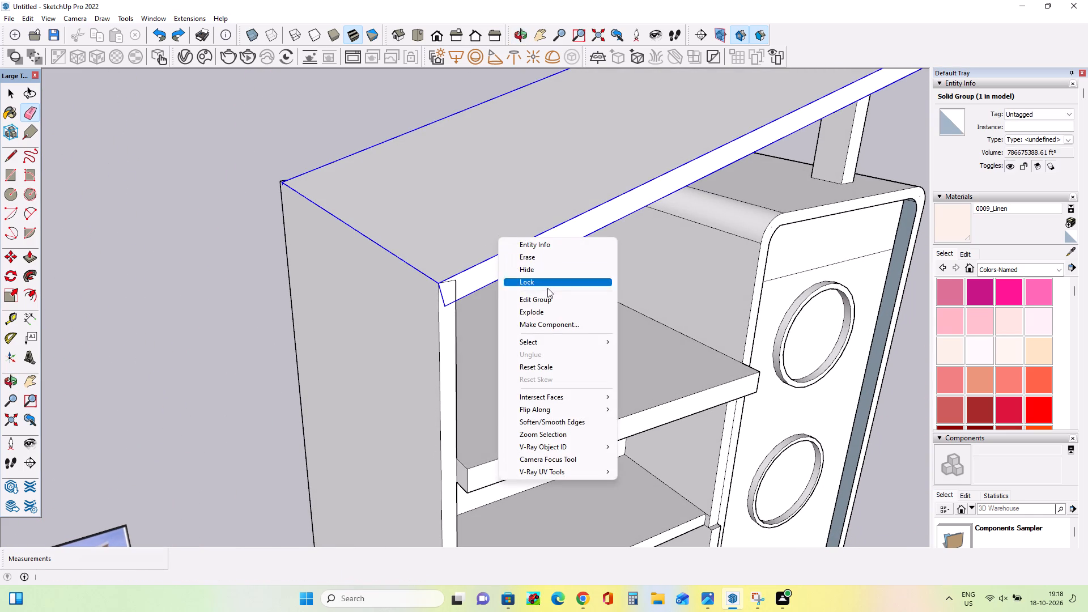
pyautogui.click(561, 297)
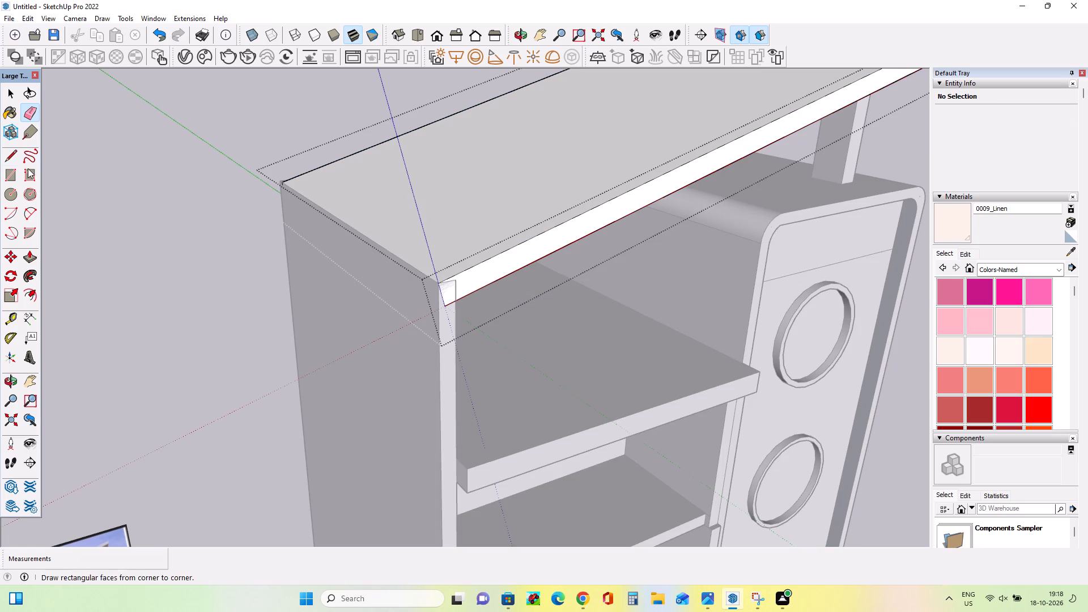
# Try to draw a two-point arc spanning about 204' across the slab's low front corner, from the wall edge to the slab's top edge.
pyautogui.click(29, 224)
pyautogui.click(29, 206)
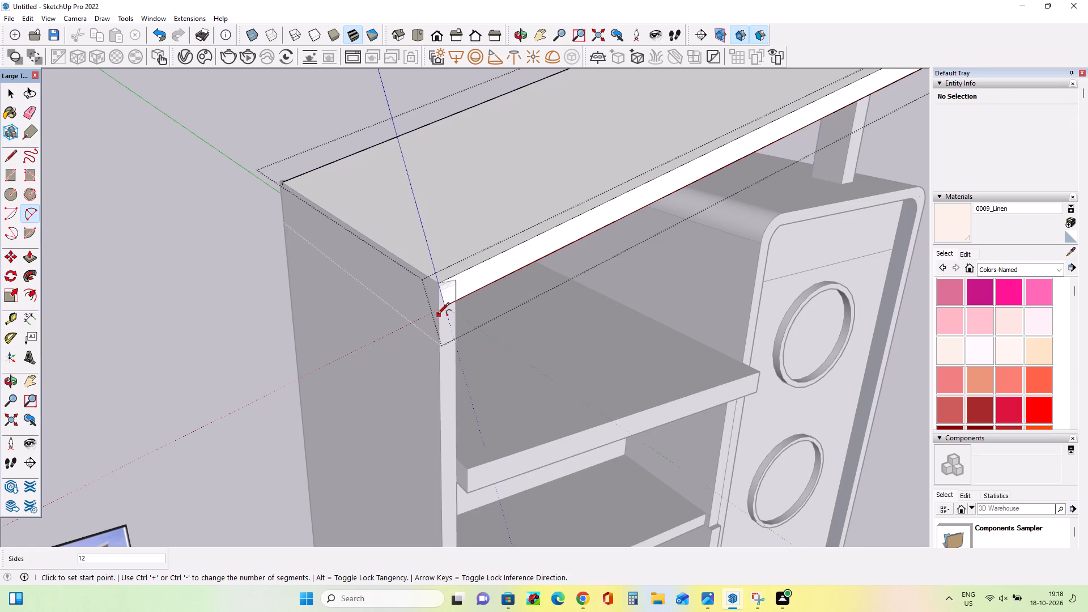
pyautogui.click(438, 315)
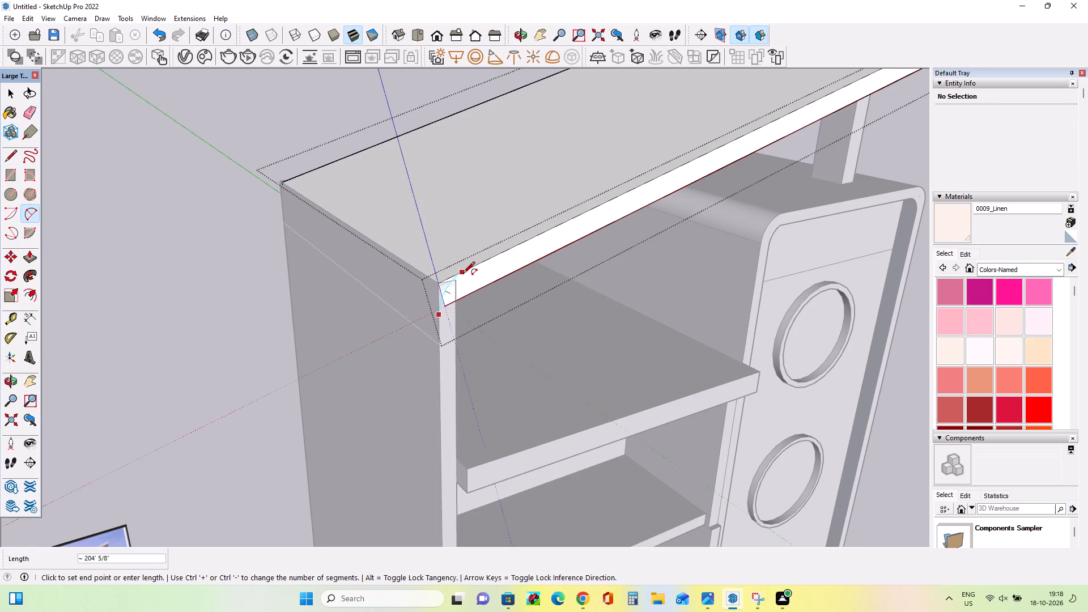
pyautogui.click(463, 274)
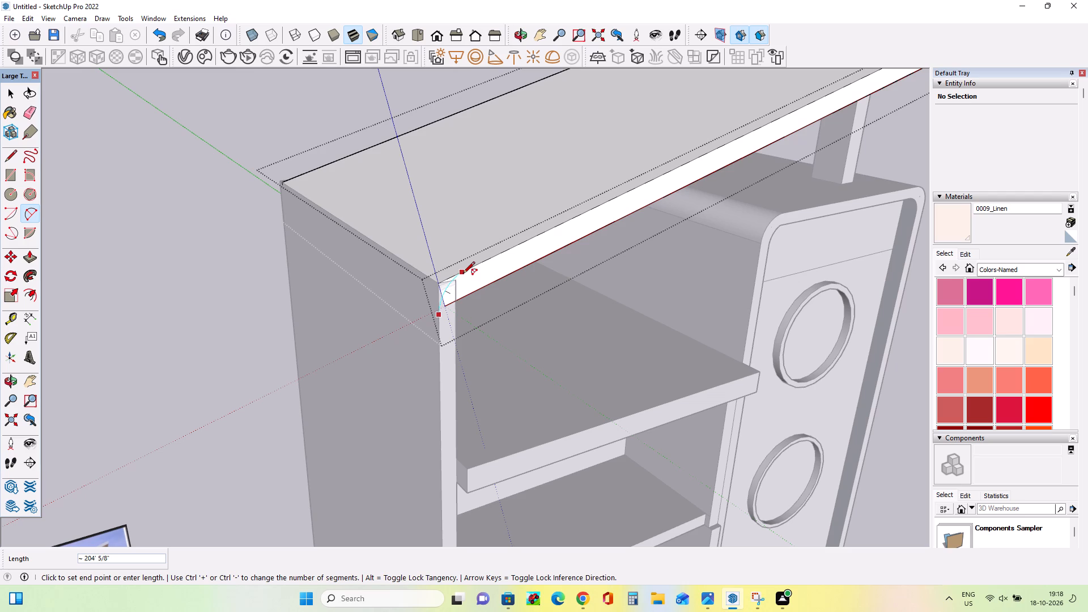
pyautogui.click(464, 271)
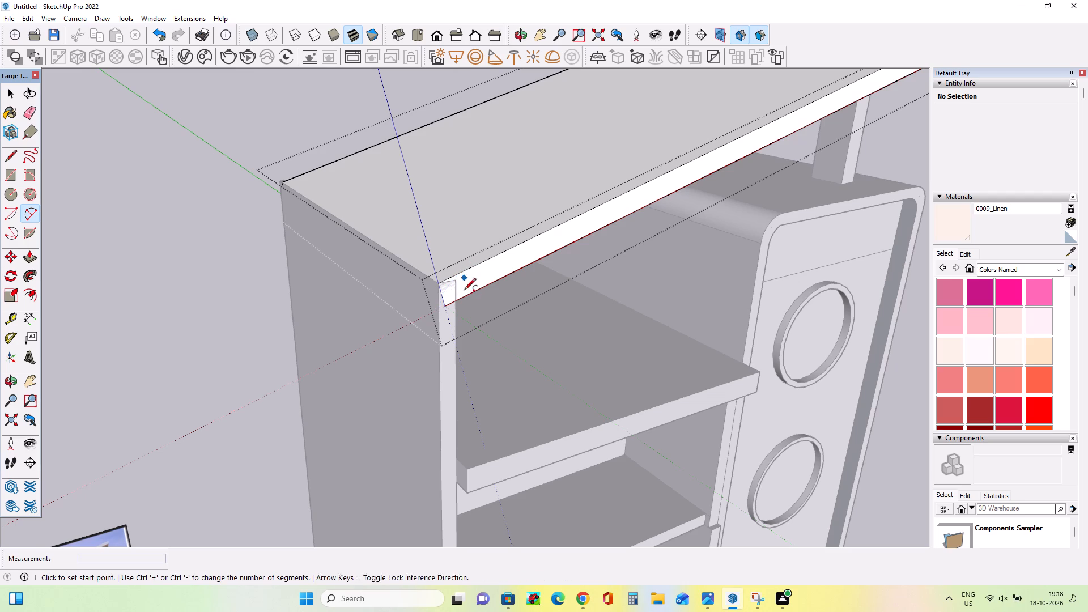
# Draw a two-point arc with a radius of about 190' across the slab's low front corner, from the wall edge to the slab's top edge.
pyautogui.moveTo(437, 326); pyautogui.dragTo(327, 352, button='middle')
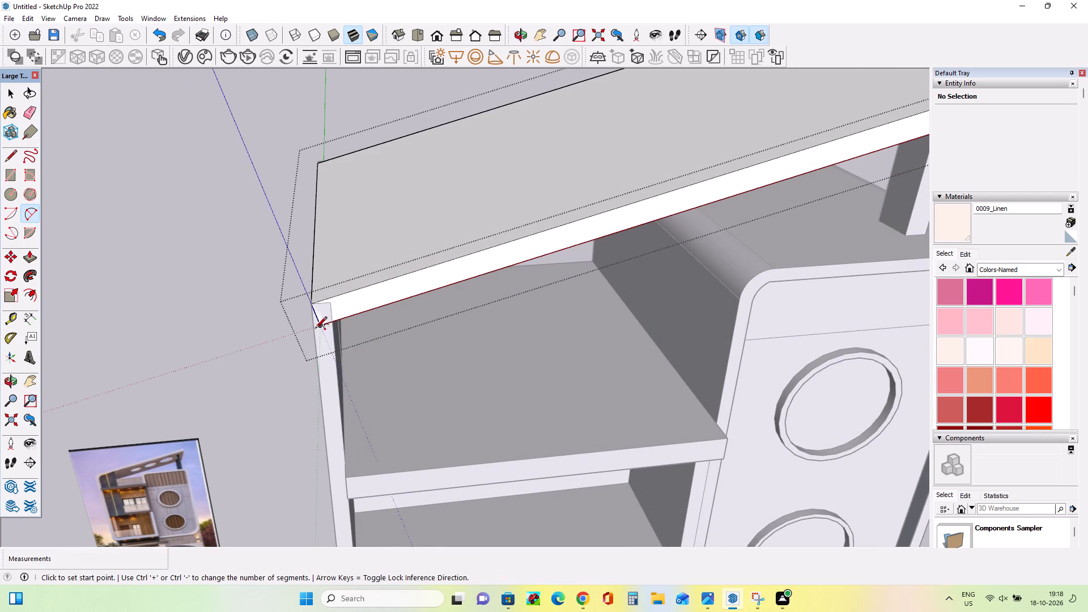
pyautogui.click(314, 334)
pyautogui.click(343, 294)
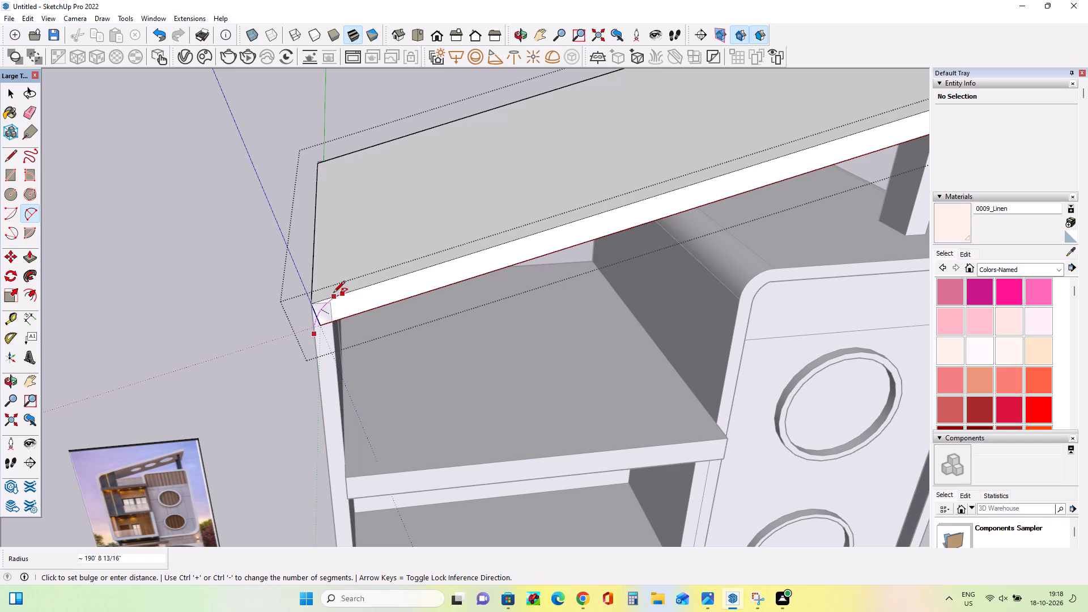
pyautogui.click(333, 294)
# Push the slab's corner piece outside the arc back about 2106' through the full depth to round the low edge.
pyautogui.moveTo(362, 327); pyautogui.dragTo(389, 332, button='middle')
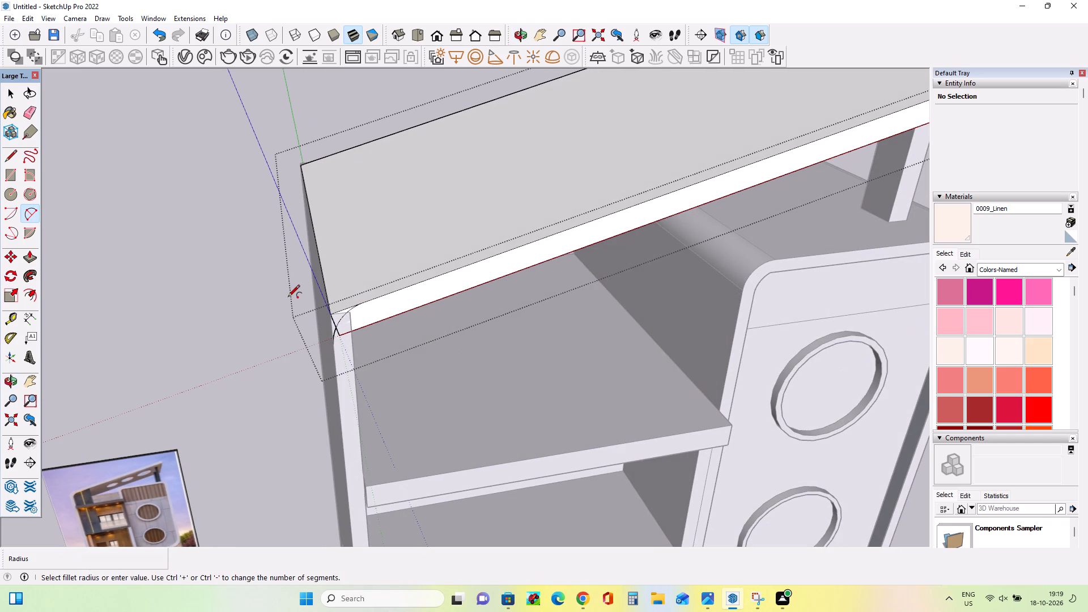
pyautogui.moveTo(288, 297); pyautogui.dragTo(305, 308, button='middle')
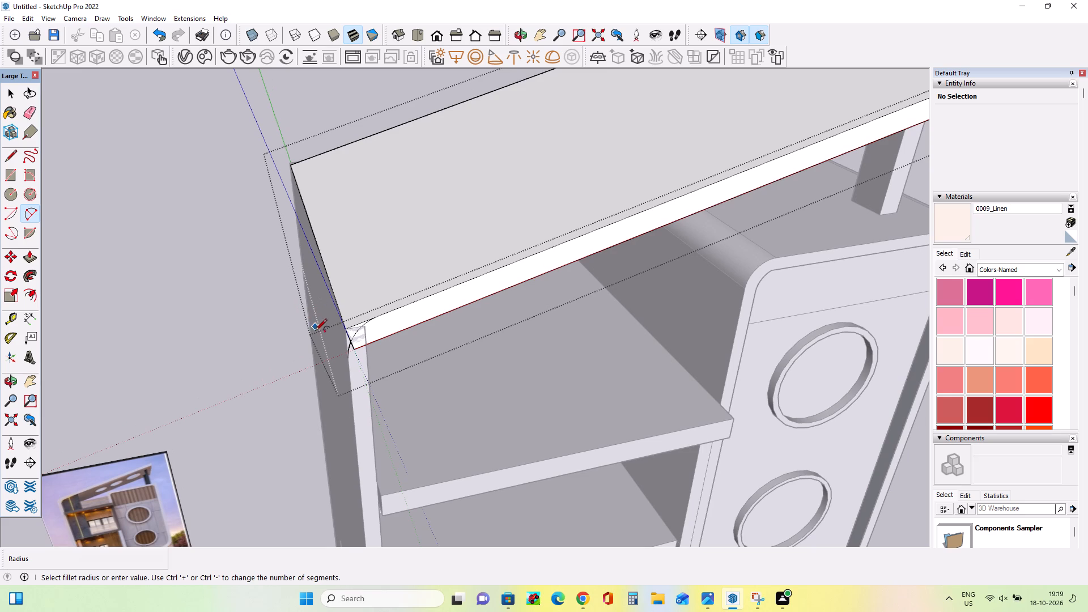
pyautogui.click(29, 252)
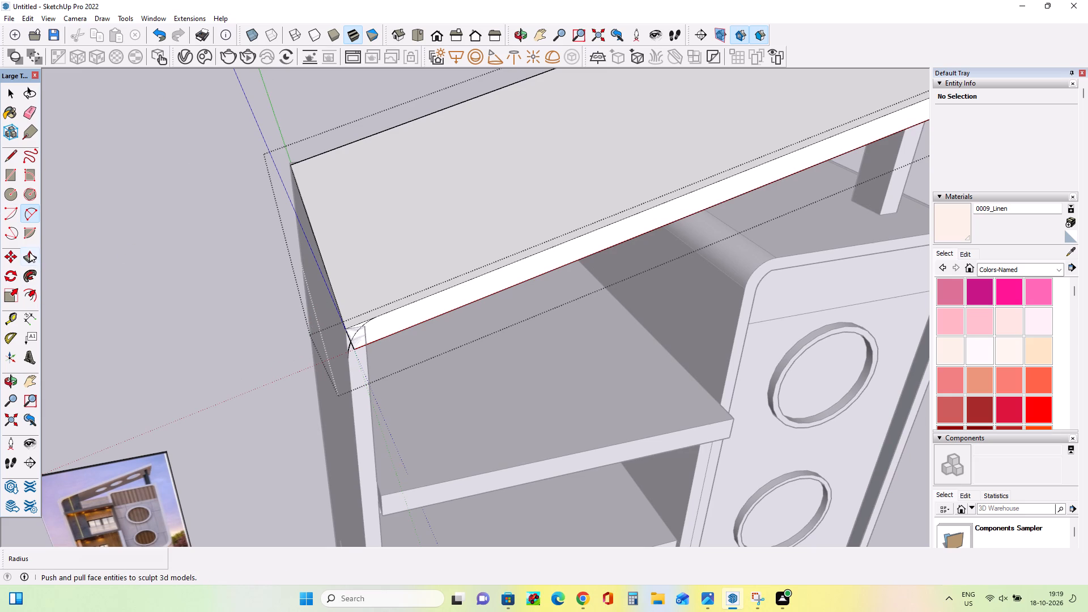
pyautogui.scroll(6, 367, 317)
pyautogui.moveTo(369, 342); pyautogui.dragTo(417, 349, button='middle')
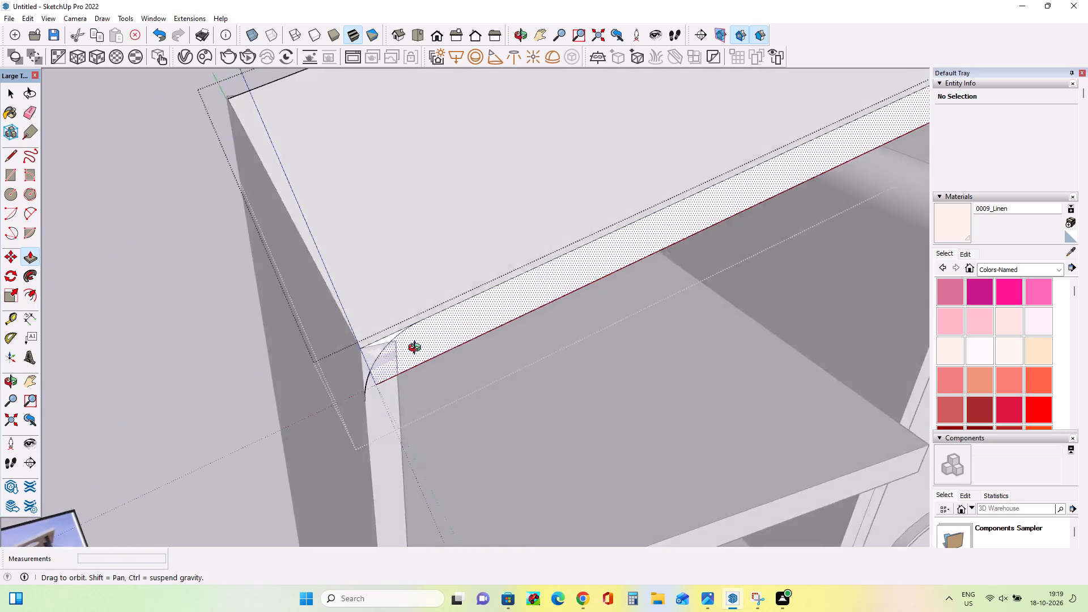
pyautogui.moveTo(417, 349); pyautogui.dragTo(515, 346, button='middle')
pyautogui.click(512, 357)
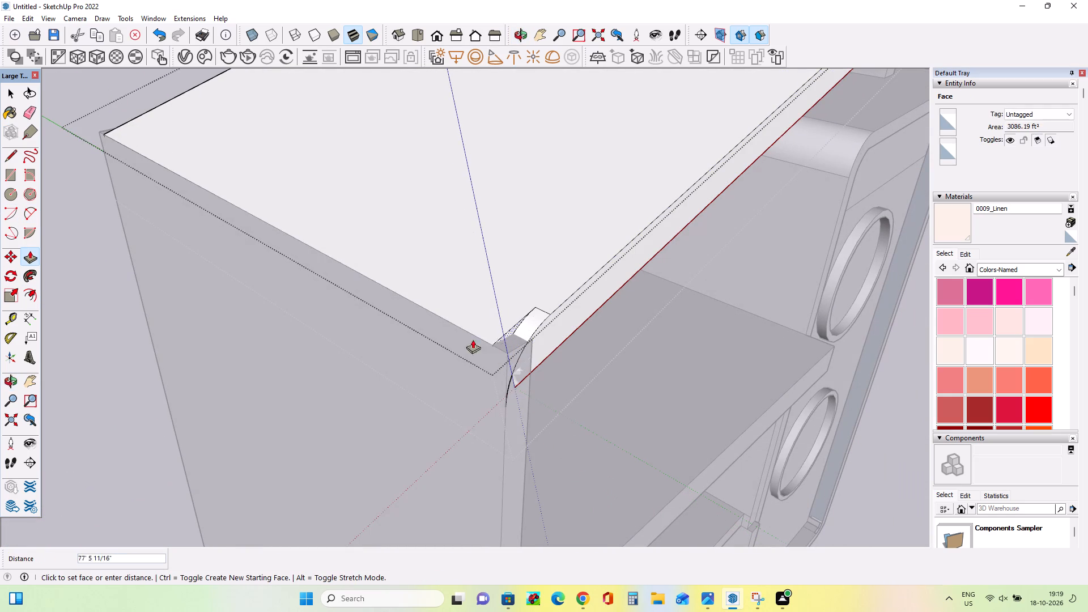
pyautogui.press('Escape')
pyautogui.moveTo(491, 364); pyautogui.dragTo(301, 360, button='middle')
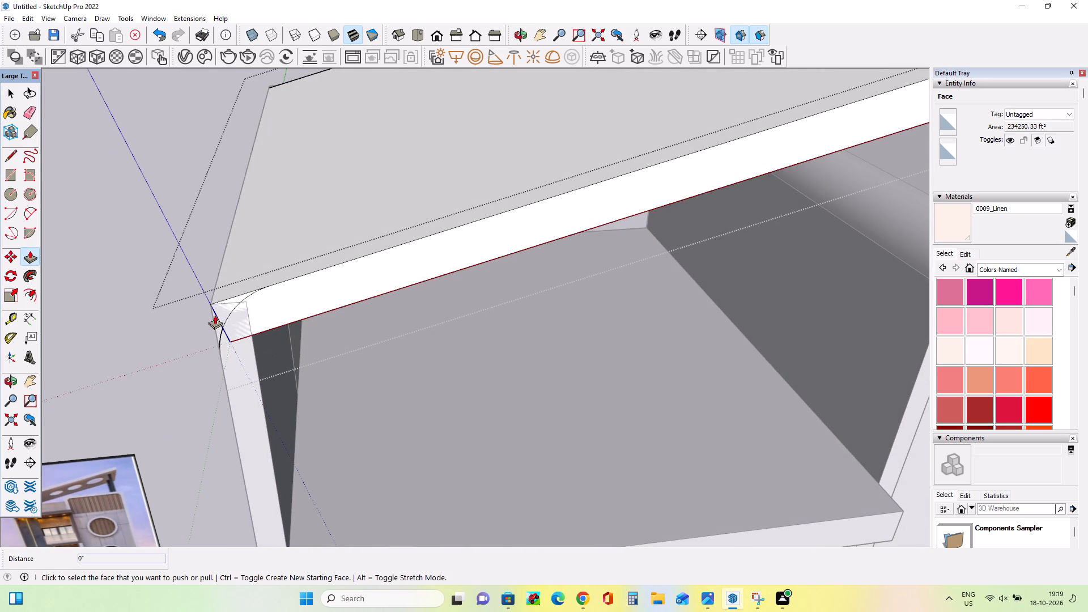
pyautogui.moveTo(220, 314); pyautogui.dragTo(326, 301, button='middle')
pyautogui.moveTo(315, 342); pyautogui.dragTo(272, 298)
pyautogui.press('Escape')
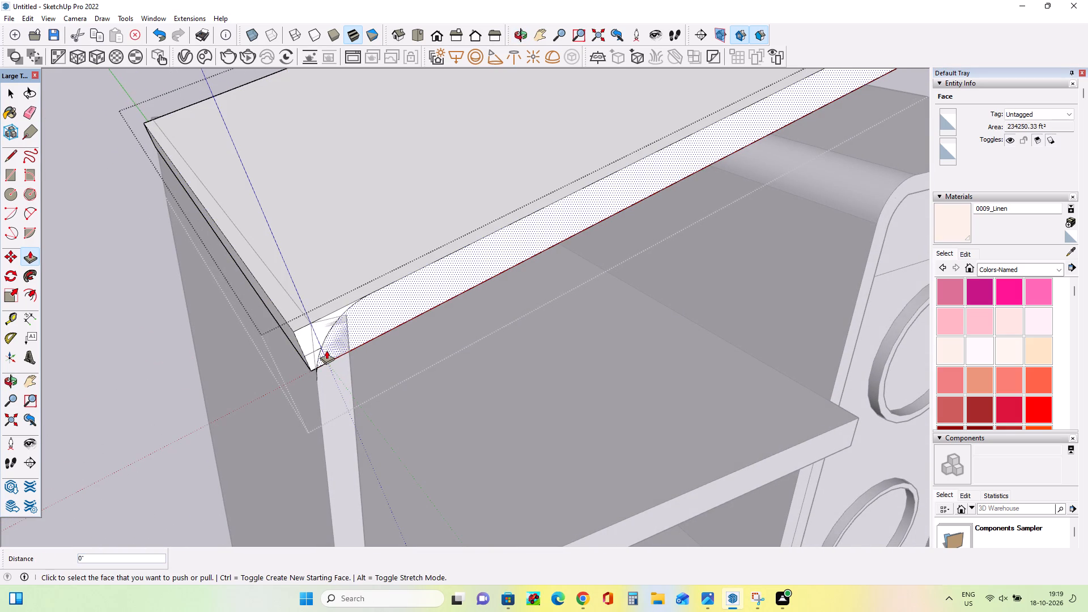
pyautogui.hotkey('ctrl', 'z')
pyautogui.moveTo(322, 337); pyautogui.dragTo(188, 147)
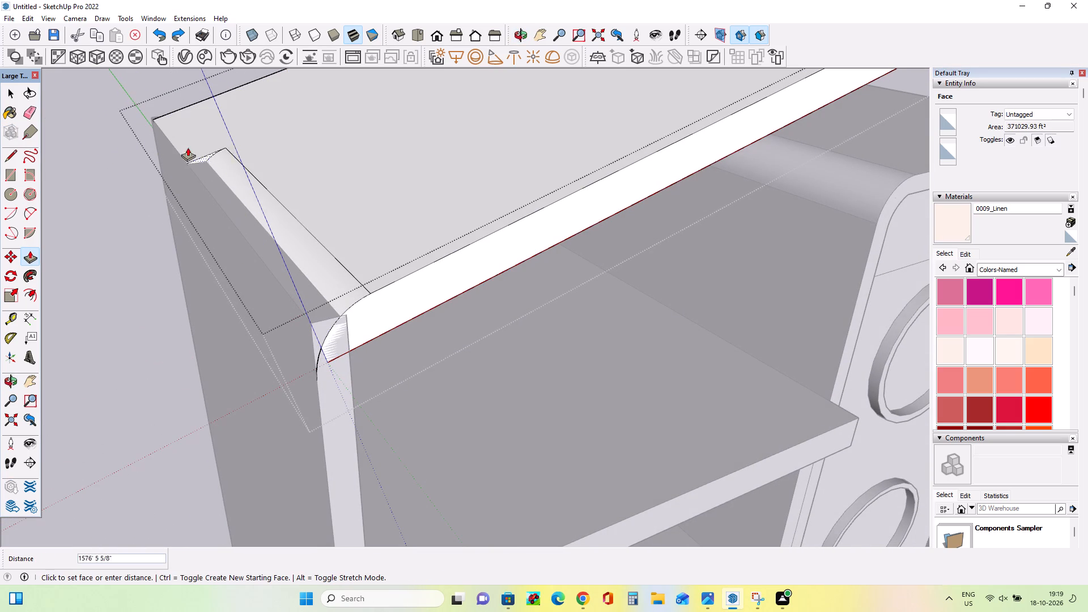
pyautogui.moveTo(188, 147); pyautogui.dragTo(151, 103)
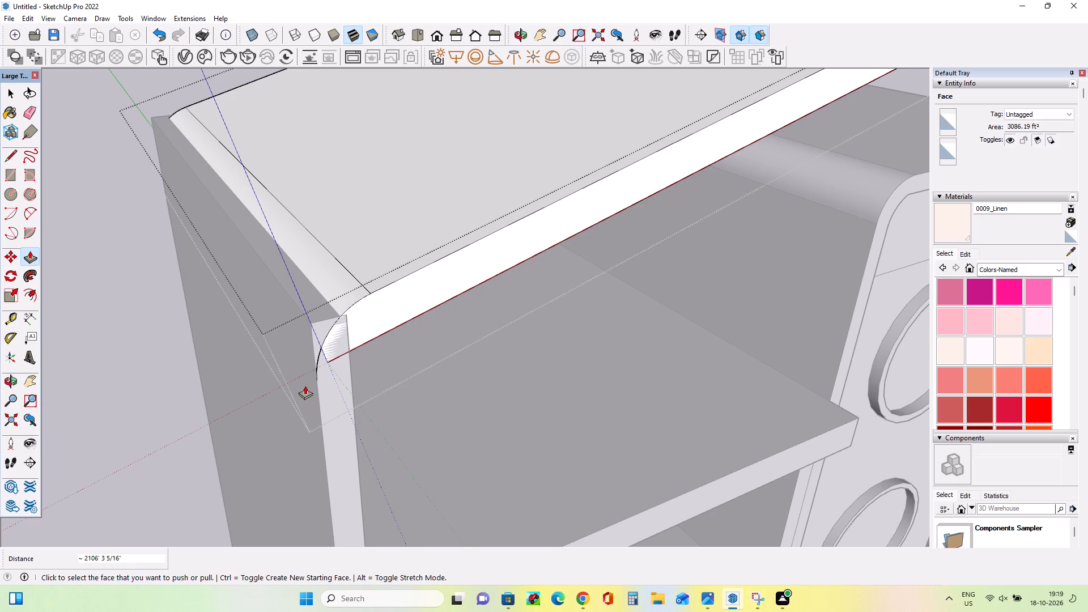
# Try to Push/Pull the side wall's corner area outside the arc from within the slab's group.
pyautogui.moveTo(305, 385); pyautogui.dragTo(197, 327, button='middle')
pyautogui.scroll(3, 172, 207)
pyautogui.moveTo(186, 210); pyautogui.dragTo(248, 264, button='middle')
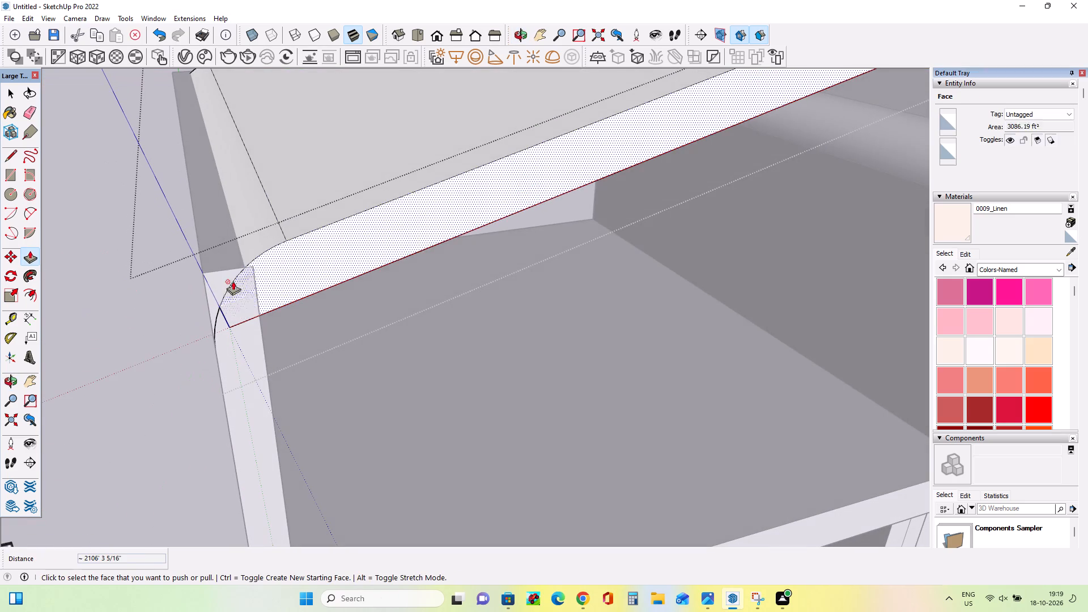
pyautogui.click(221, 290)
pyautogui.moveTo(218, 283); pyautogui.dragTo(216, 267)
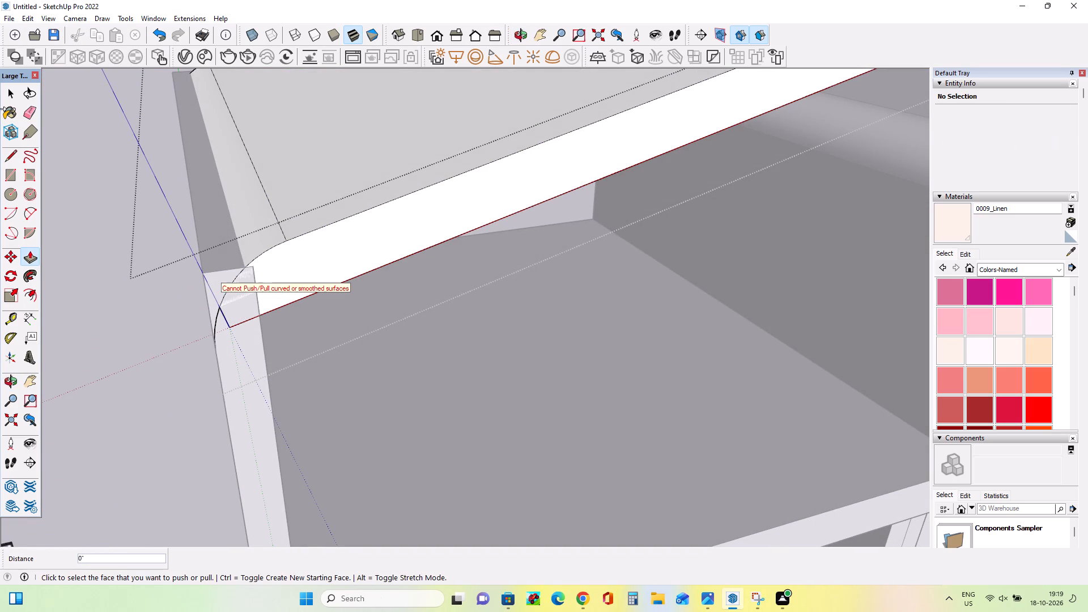
# Close the roof slab's group.
pyautogui.click(14, 92)
pyautogui.doubleClick(68, 166)
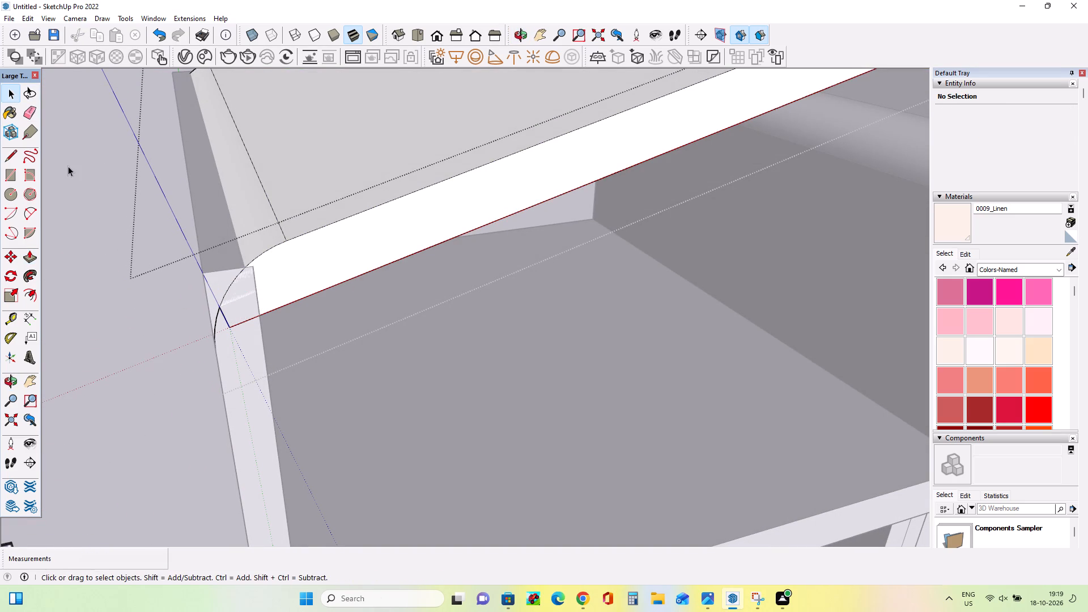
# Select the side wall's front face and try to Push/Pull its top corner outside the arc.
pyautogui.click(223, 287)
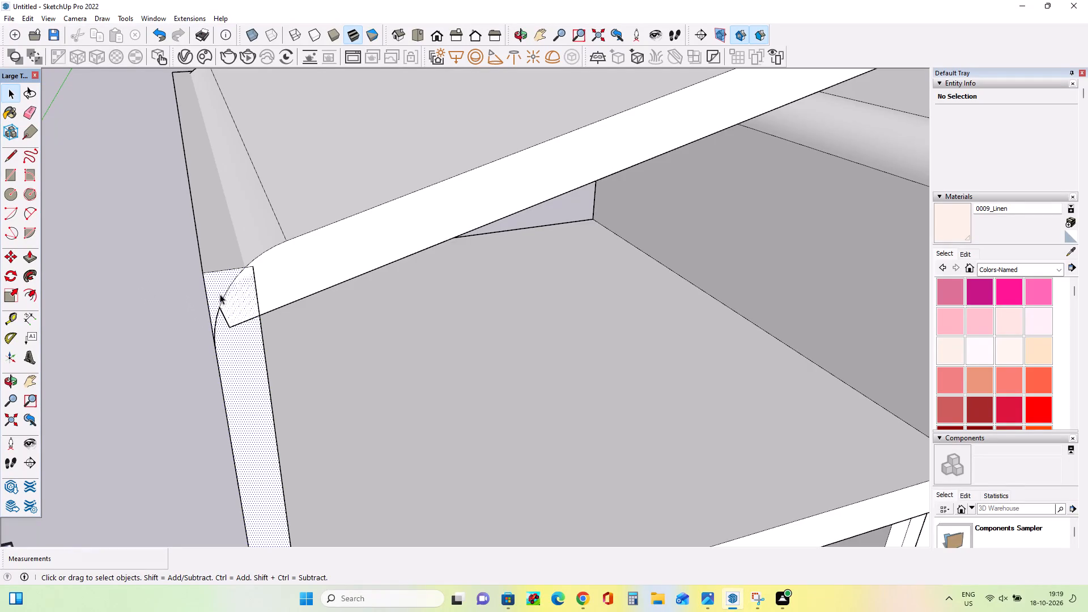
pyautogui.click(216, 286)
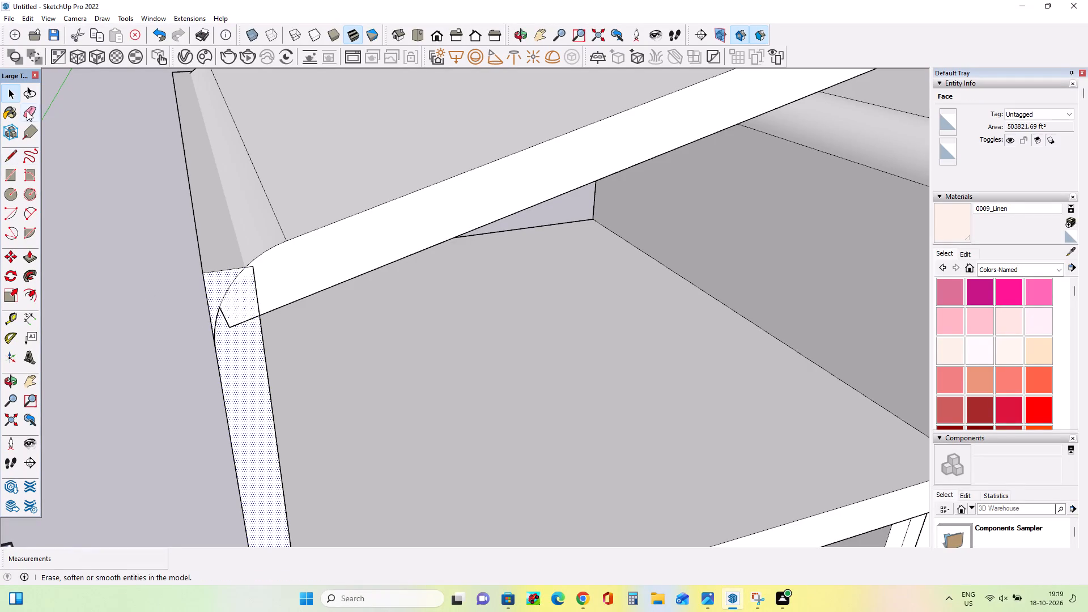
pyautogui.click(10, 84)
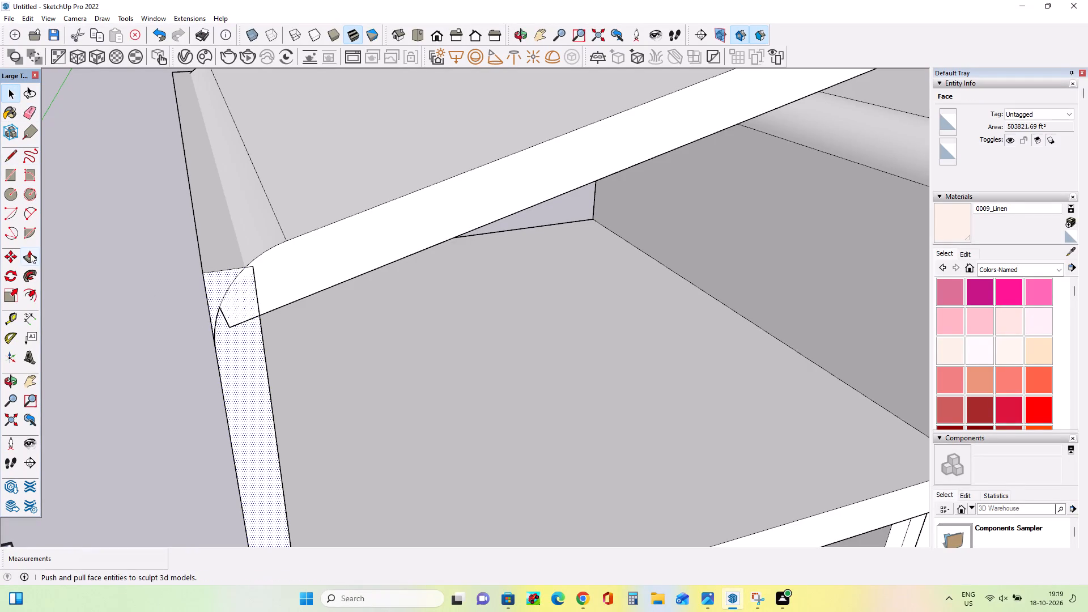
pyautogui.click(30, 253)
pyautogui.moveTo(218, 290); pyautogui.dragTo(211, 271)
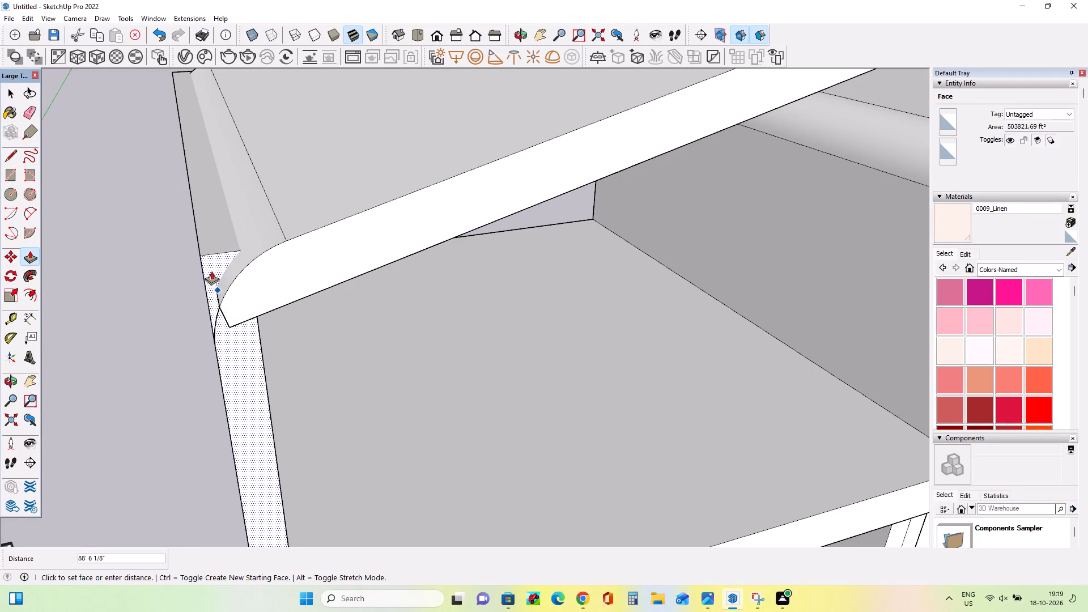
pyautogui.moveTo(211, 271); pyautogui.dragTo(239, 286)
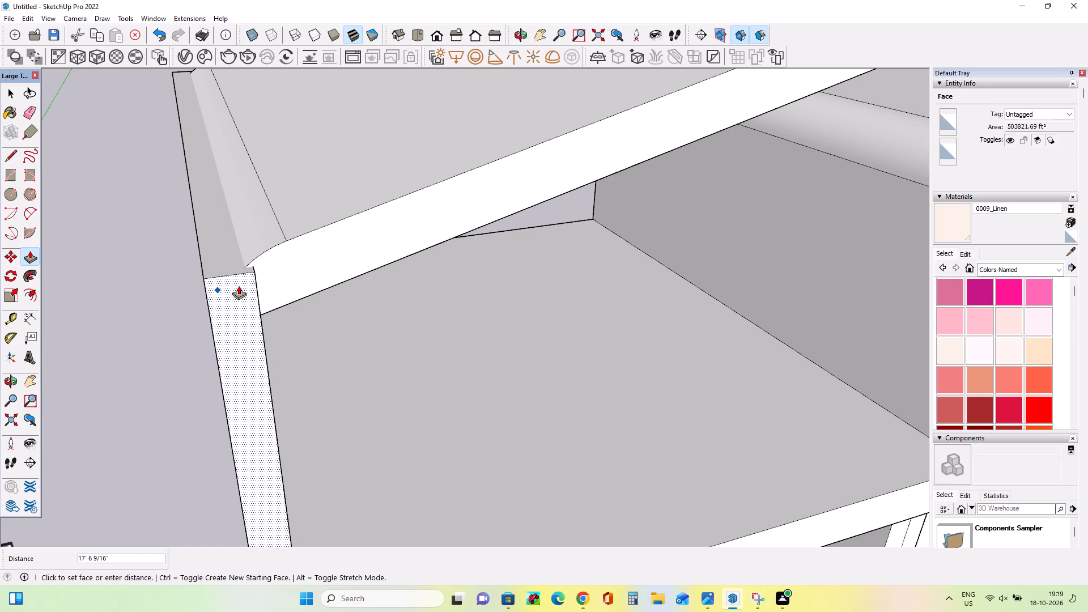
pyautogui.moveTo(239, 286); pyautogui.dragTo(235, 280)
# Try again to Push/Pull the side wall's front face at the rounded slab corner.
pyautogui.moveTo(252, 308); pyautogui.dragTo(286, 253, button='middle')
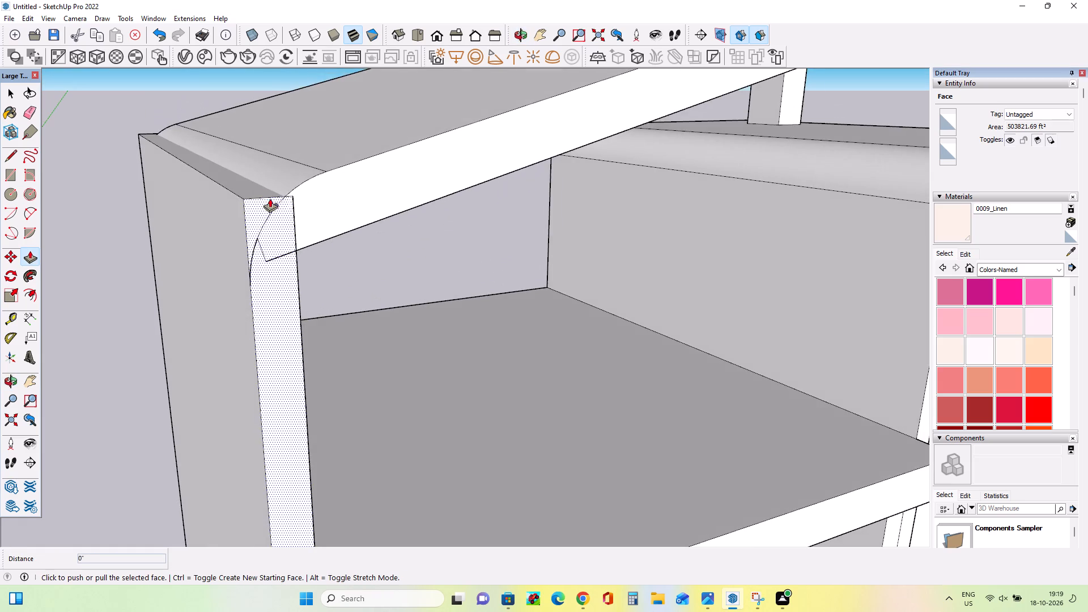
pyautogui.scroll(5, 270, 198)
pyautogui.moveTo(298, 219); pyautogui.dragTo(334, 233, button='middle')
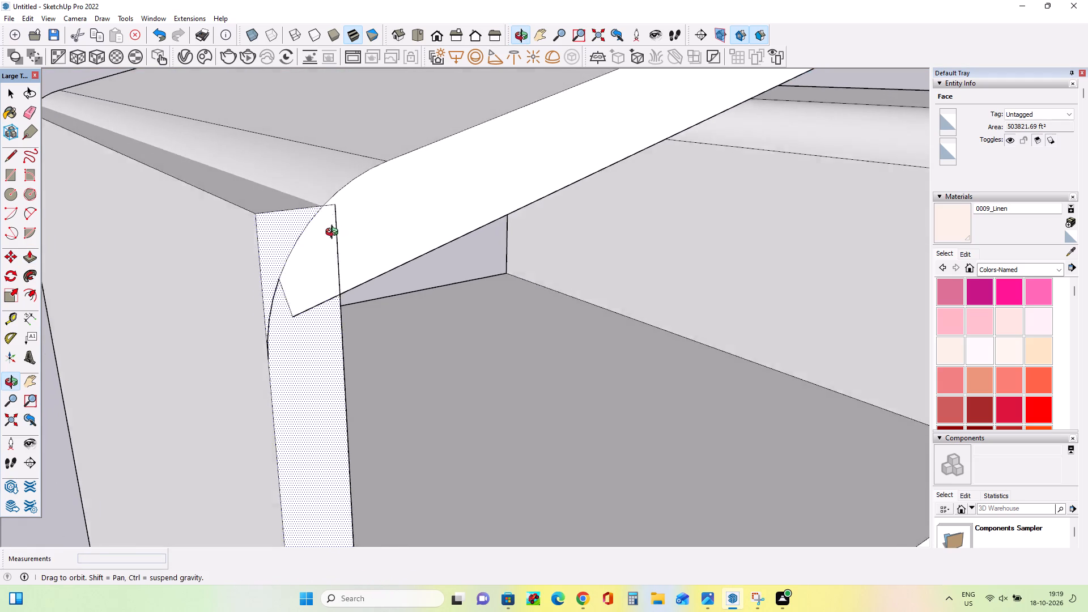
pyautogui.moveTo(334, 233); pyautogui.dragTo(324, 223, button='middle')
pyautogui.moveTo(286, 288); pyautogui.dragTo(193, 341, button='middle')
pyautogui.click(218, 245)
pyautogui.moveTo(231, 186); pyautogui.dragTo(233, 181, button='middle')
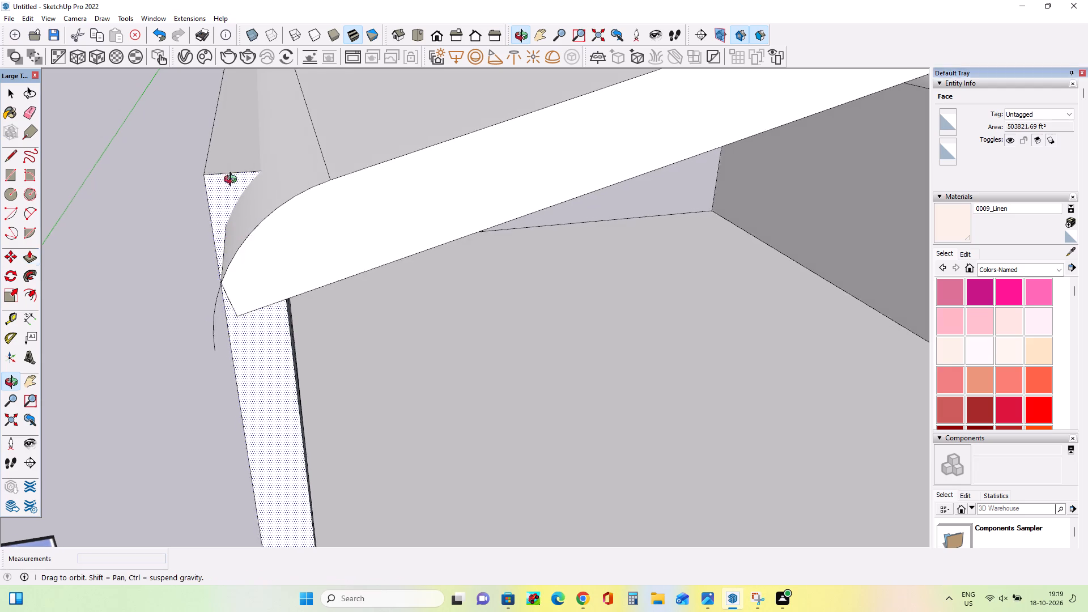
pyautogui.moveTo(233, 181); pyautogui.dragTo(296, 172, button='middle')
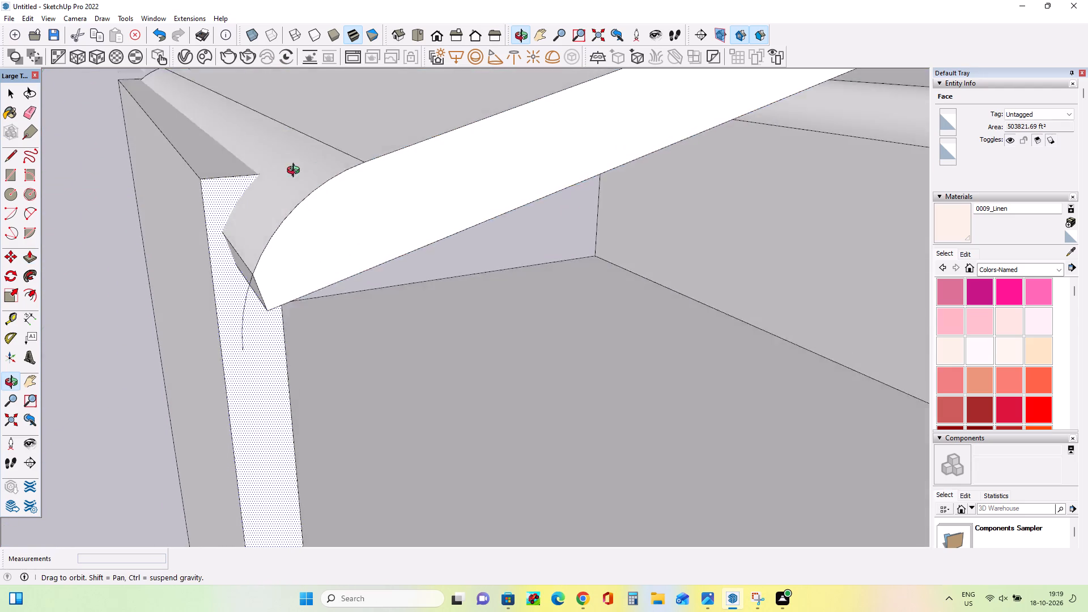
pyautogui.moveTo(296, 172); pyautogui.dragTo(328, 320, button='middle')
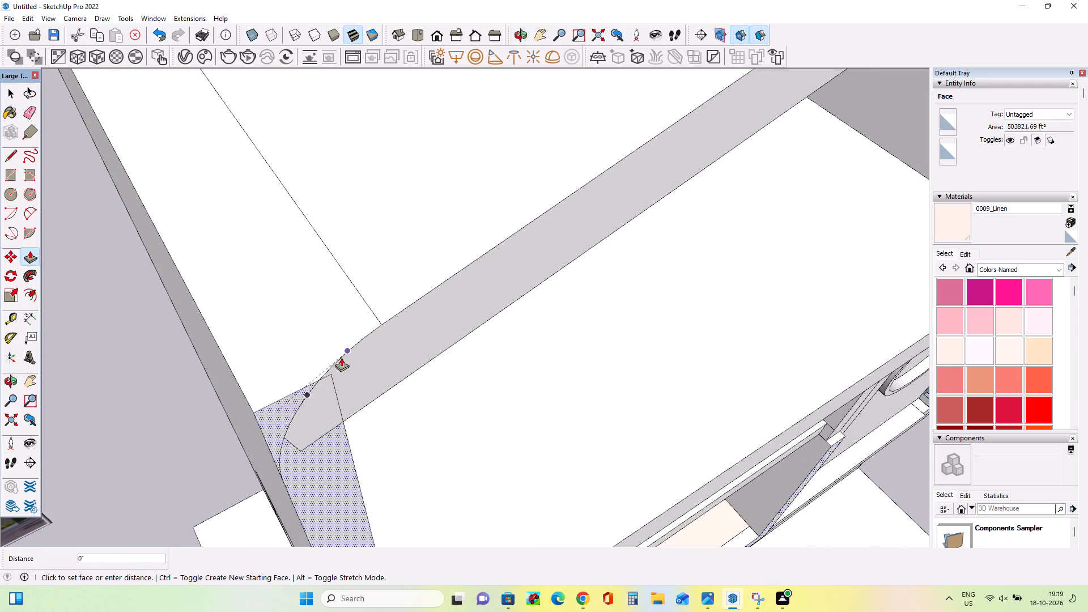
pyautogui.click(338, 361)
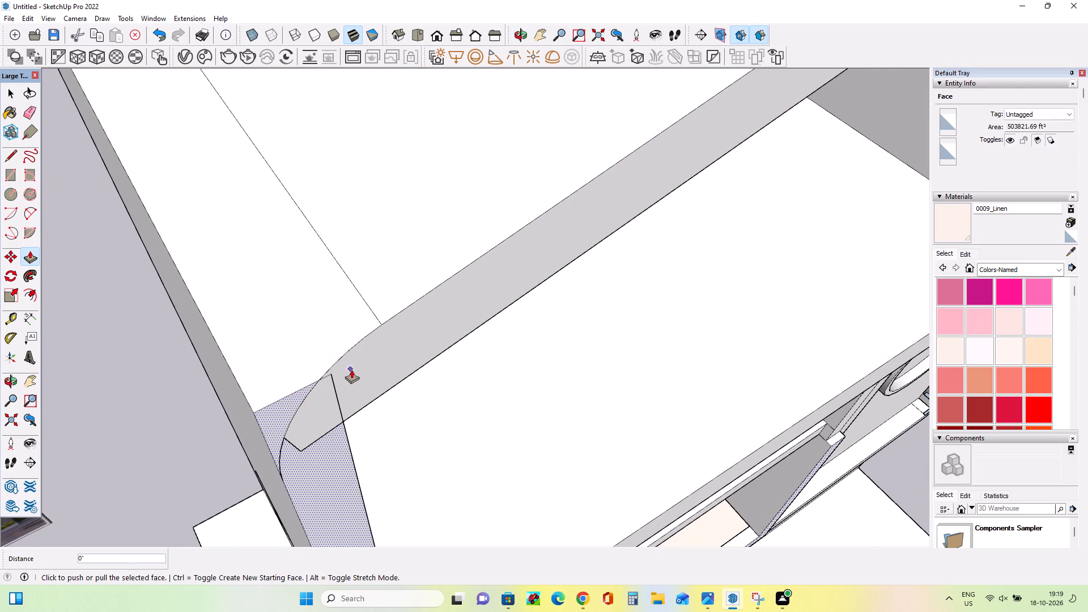
# Examine how the arc's lower end meets the side wall's outer front edge.
pyautogui.moveTo(350, 369); pyautogui.dragTo(277, 209, button='middle')
pyautogui.scroll(-2, 277, 249)
pyautogui.scroll(-5, 306, 360)
pyautogui.scroll(2, 266, 400)
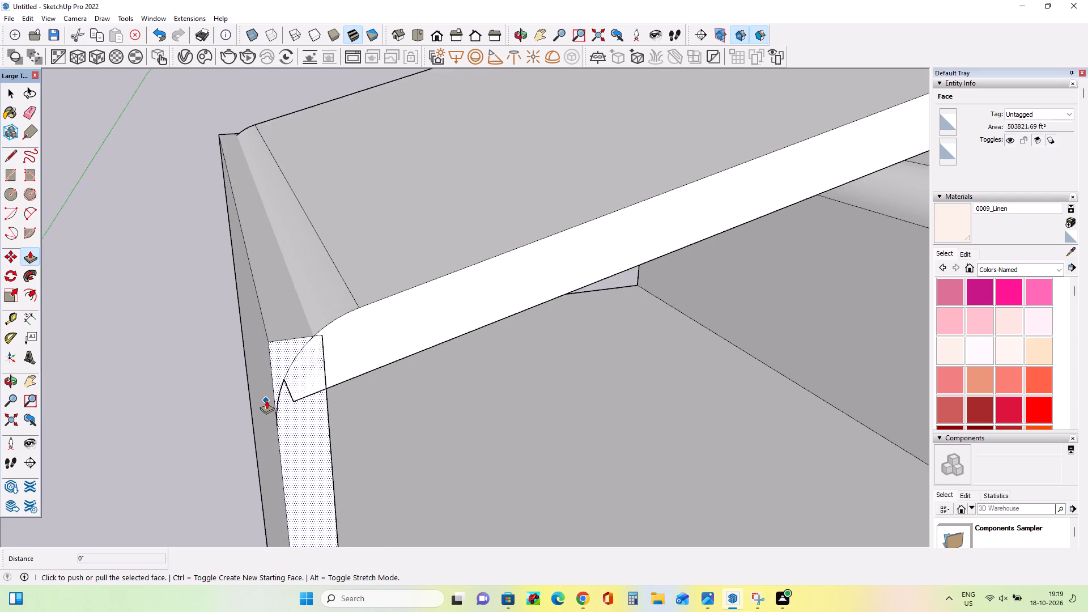
pyautogui.scroll(4, 266, 400)
pyautogui.moveTo(313, 430); pyautogui.dragTo(235, 371, button='middle')
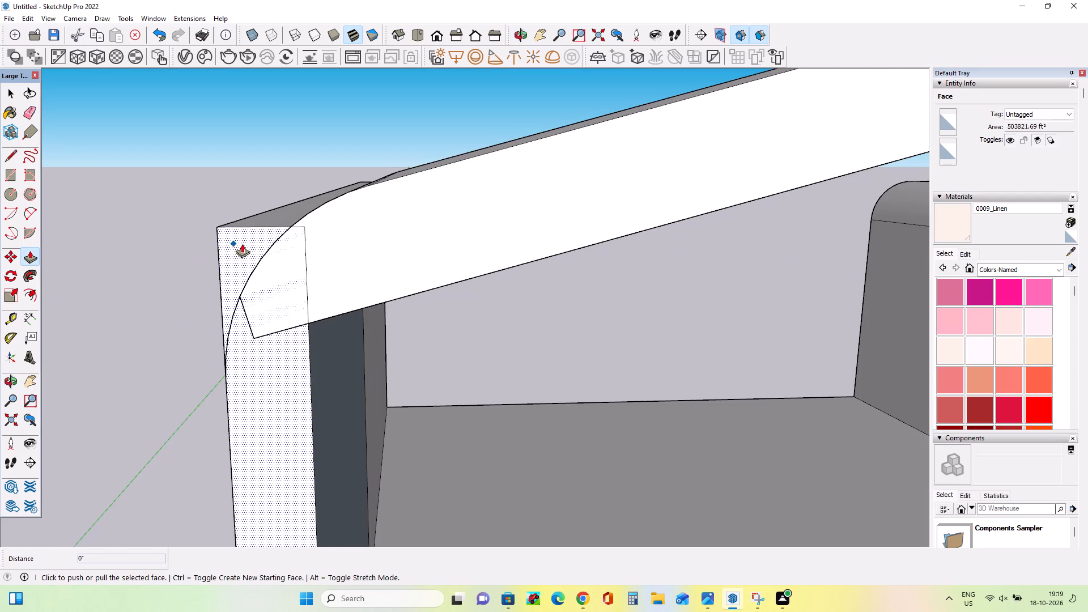
pyautogui.moveTo(291, 362); pyautogui.dragTo(381, 336, button='middle')
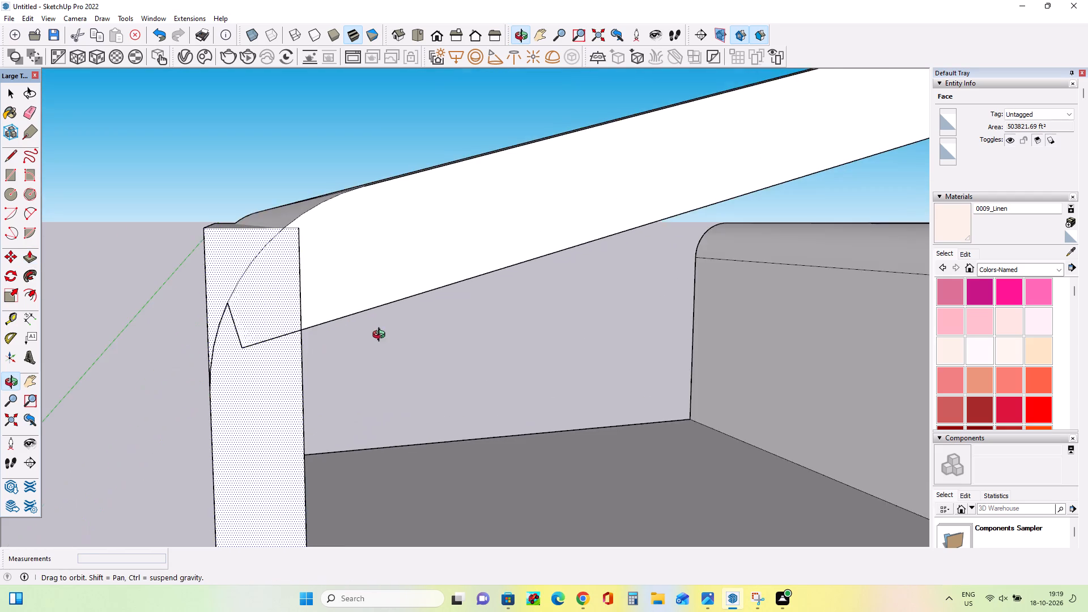
pyautogui.moveTo(381, 336); pyautogui.dragTo(462, 353, button='middle')
pyautogui.scroll(14, 198, 410)
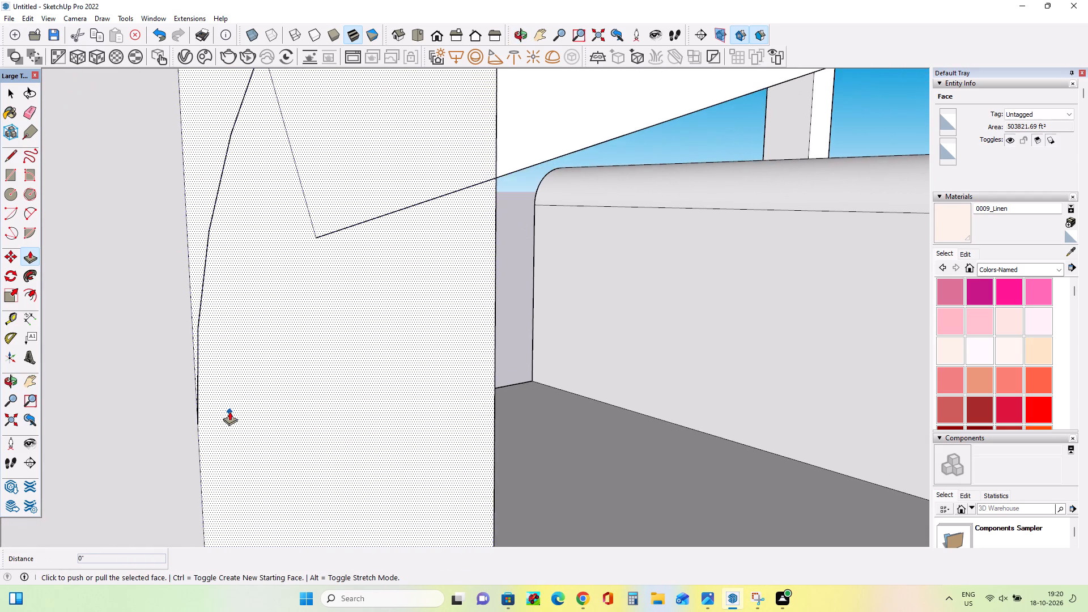
pyautogui.scroll(3, 229, 411)
pyautogui.scroll(-6, 230, 410)
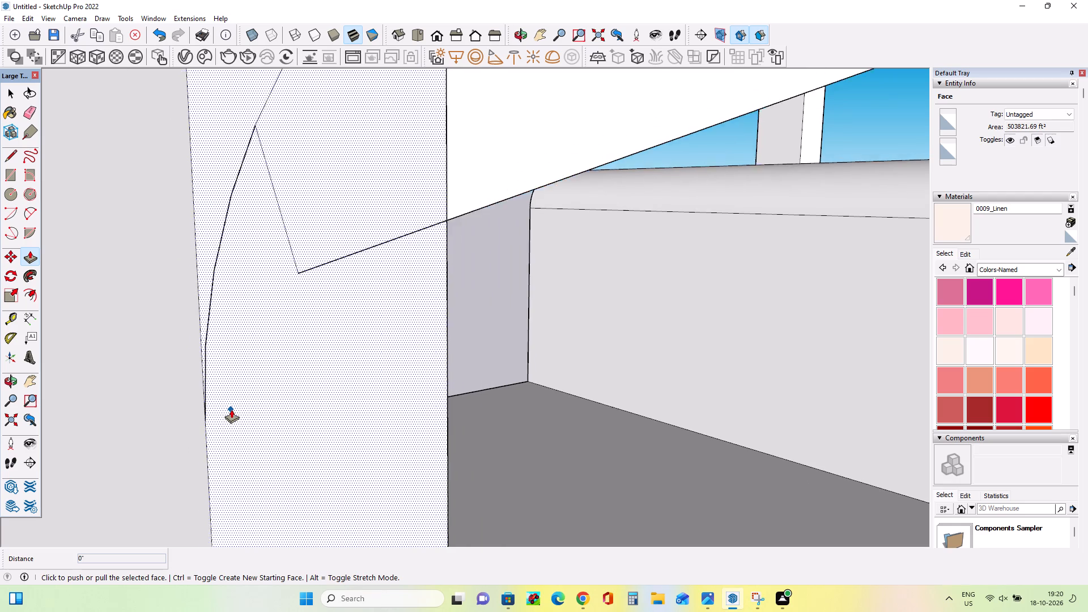
pyautogui.scroll(-13, 231, 409)
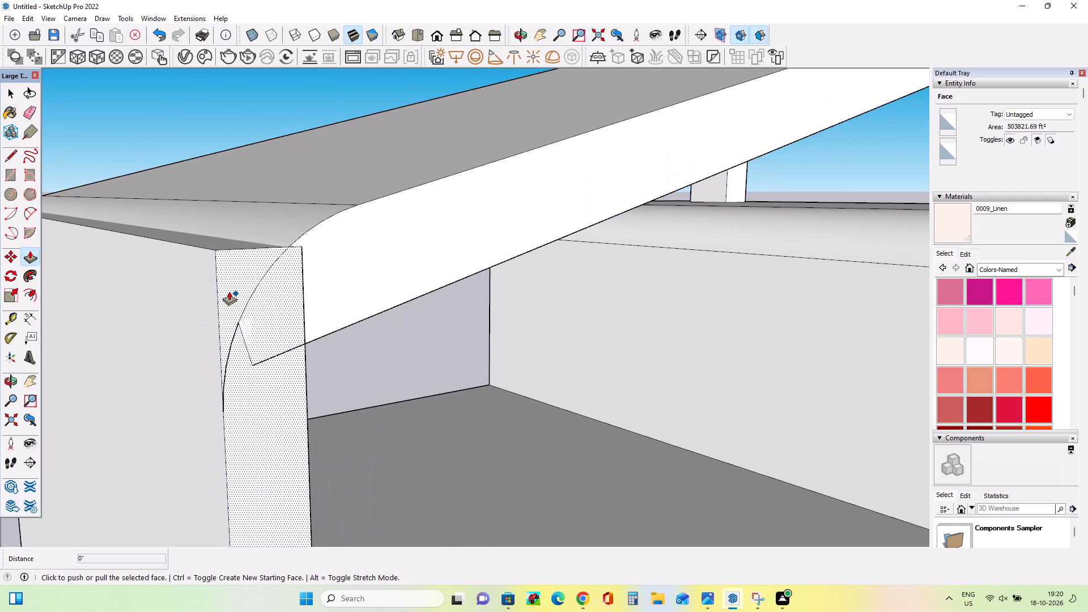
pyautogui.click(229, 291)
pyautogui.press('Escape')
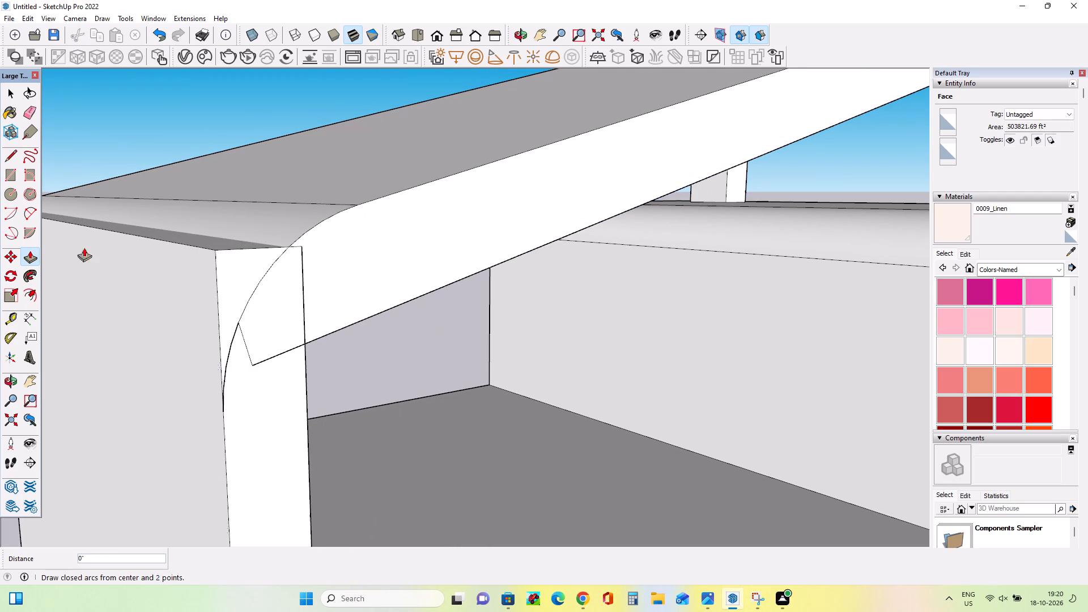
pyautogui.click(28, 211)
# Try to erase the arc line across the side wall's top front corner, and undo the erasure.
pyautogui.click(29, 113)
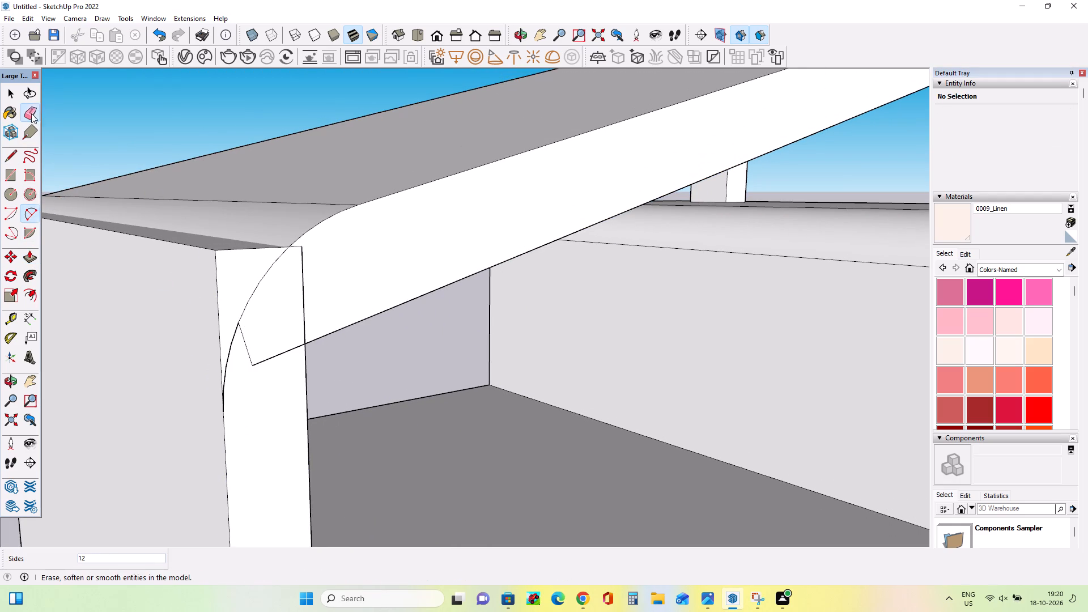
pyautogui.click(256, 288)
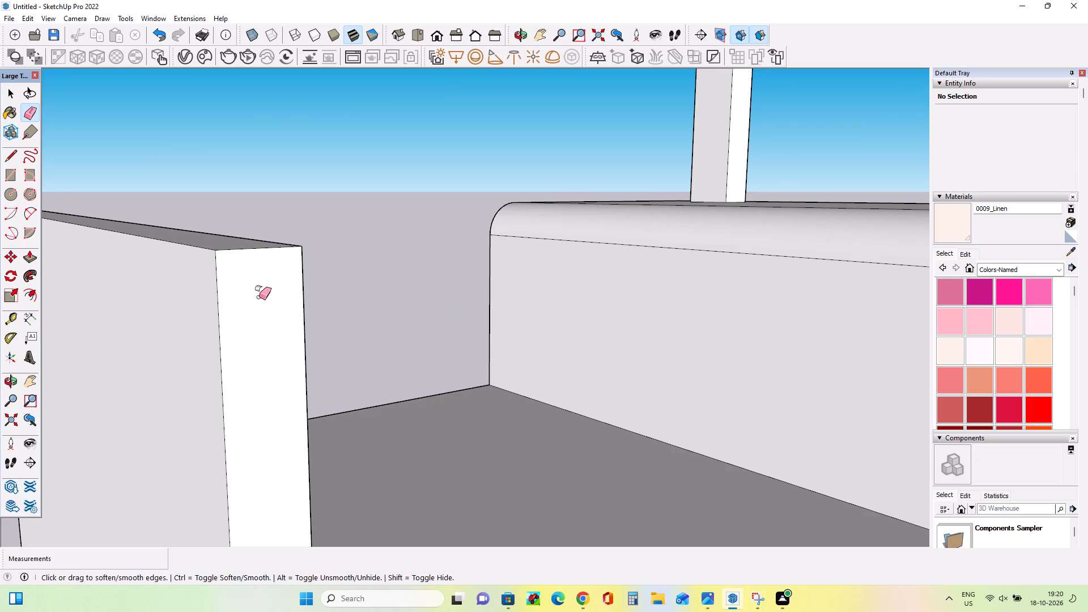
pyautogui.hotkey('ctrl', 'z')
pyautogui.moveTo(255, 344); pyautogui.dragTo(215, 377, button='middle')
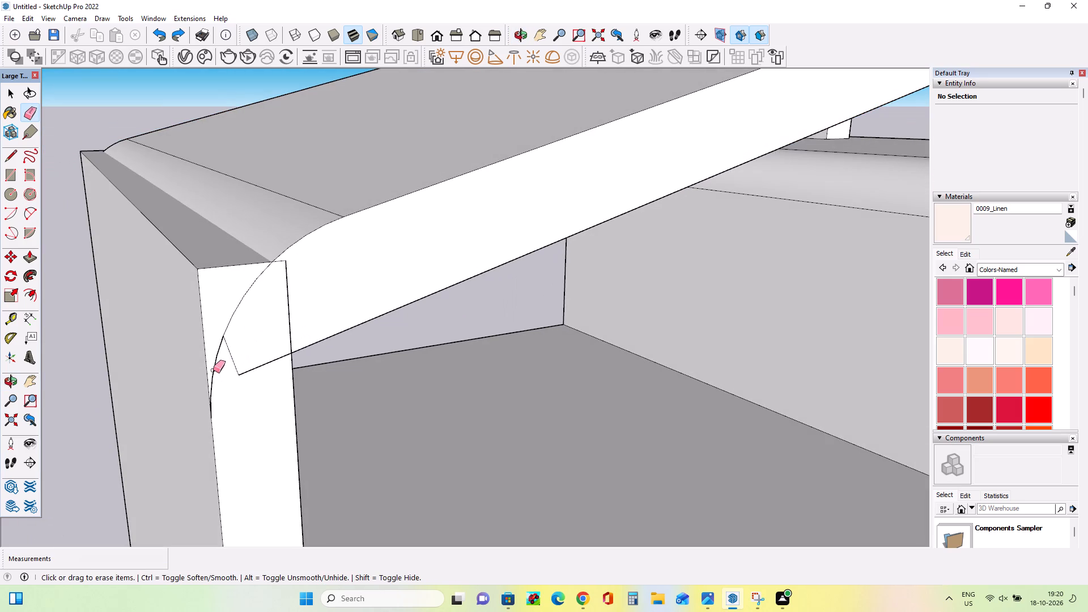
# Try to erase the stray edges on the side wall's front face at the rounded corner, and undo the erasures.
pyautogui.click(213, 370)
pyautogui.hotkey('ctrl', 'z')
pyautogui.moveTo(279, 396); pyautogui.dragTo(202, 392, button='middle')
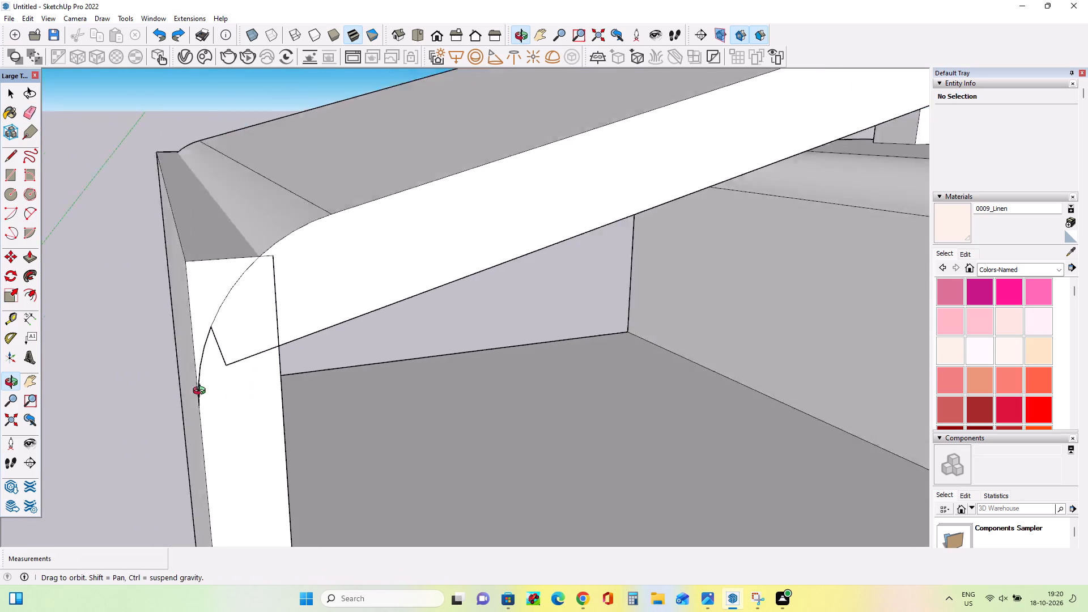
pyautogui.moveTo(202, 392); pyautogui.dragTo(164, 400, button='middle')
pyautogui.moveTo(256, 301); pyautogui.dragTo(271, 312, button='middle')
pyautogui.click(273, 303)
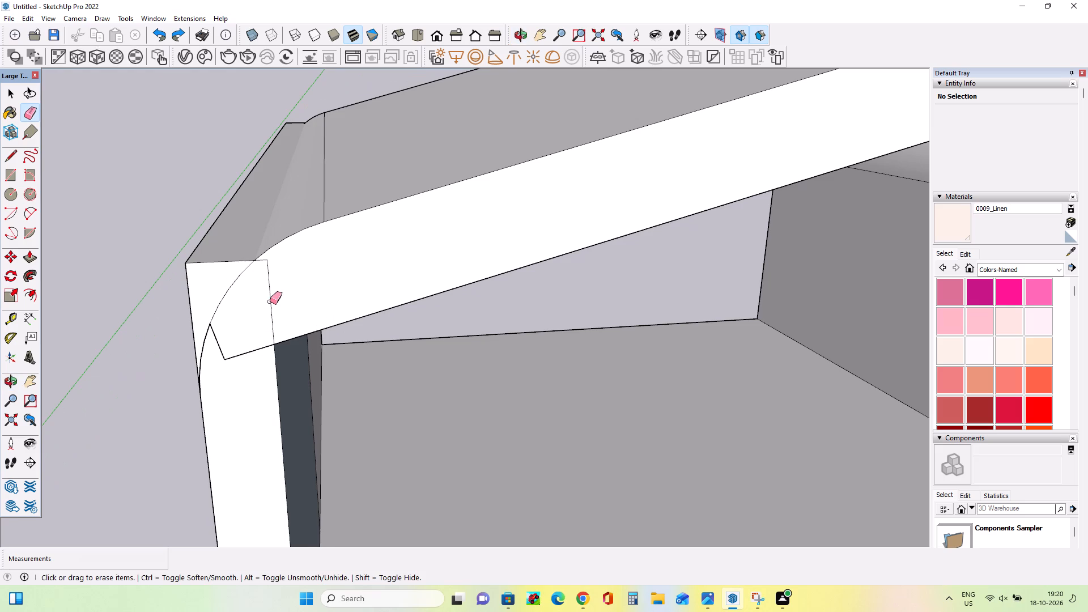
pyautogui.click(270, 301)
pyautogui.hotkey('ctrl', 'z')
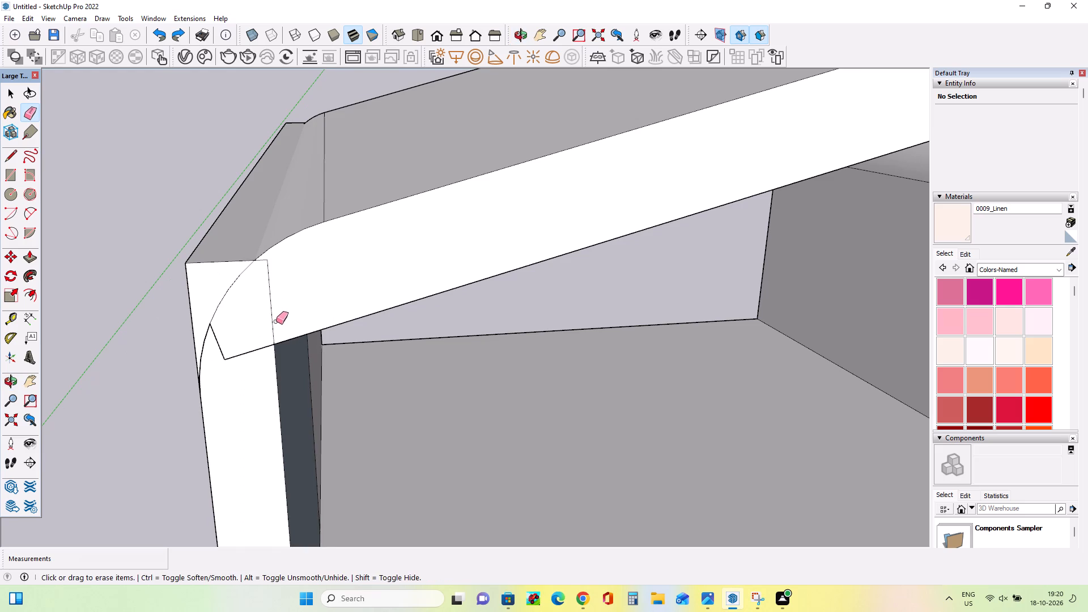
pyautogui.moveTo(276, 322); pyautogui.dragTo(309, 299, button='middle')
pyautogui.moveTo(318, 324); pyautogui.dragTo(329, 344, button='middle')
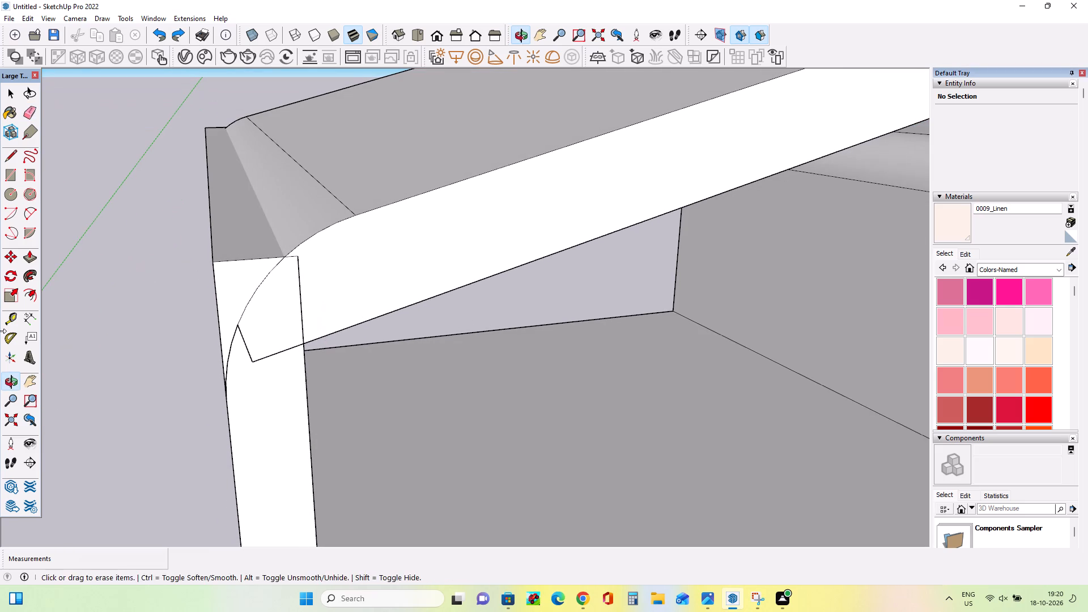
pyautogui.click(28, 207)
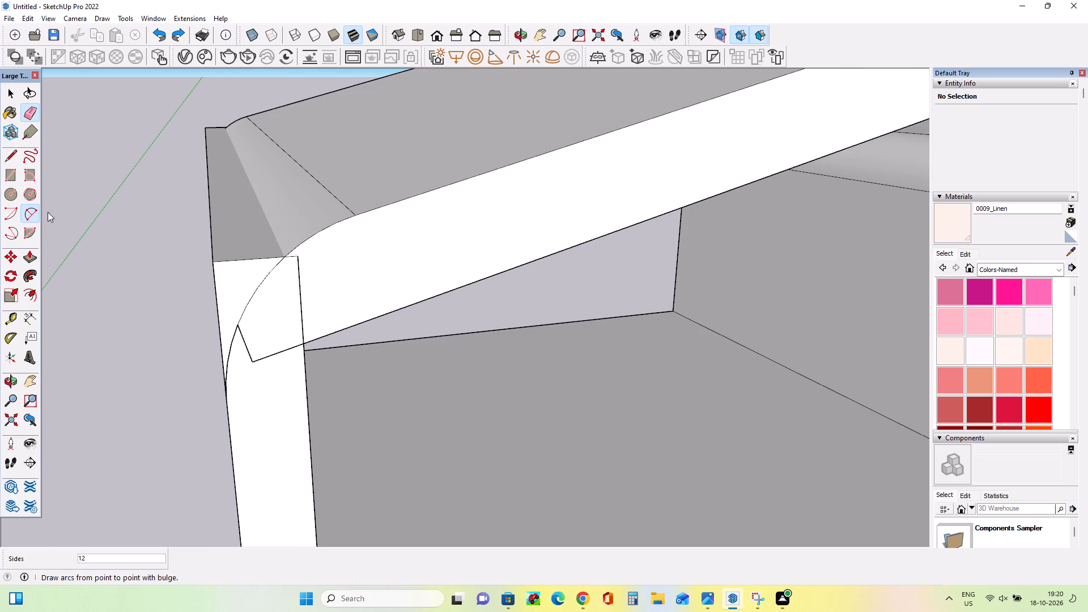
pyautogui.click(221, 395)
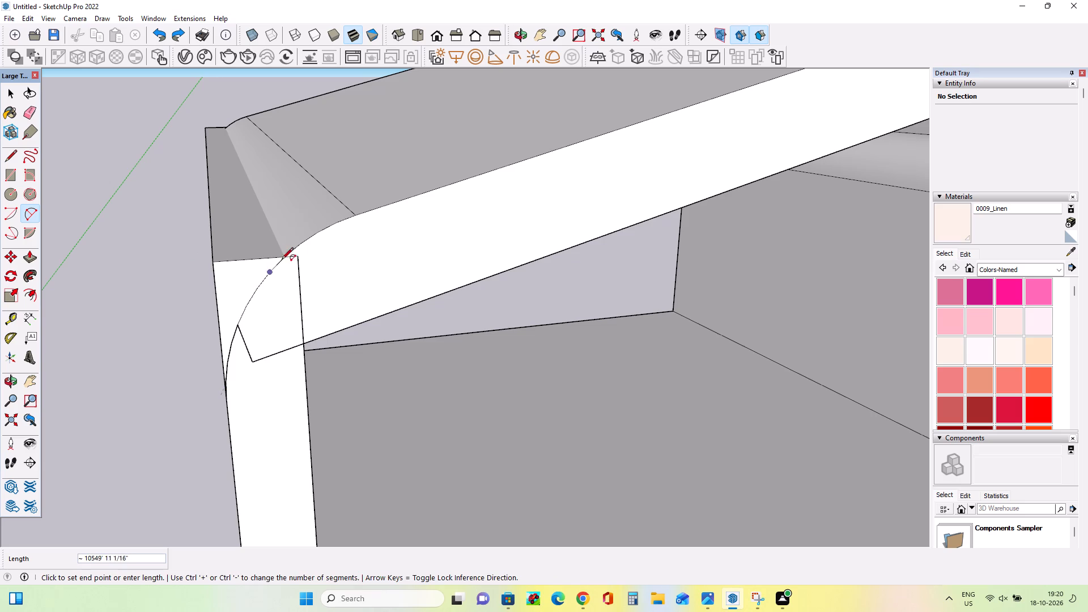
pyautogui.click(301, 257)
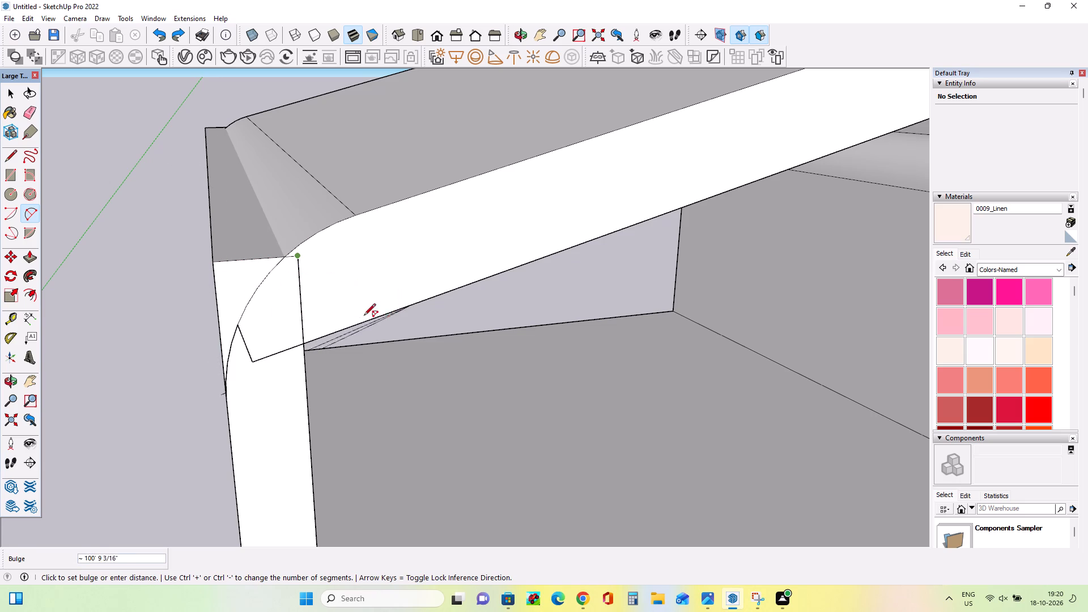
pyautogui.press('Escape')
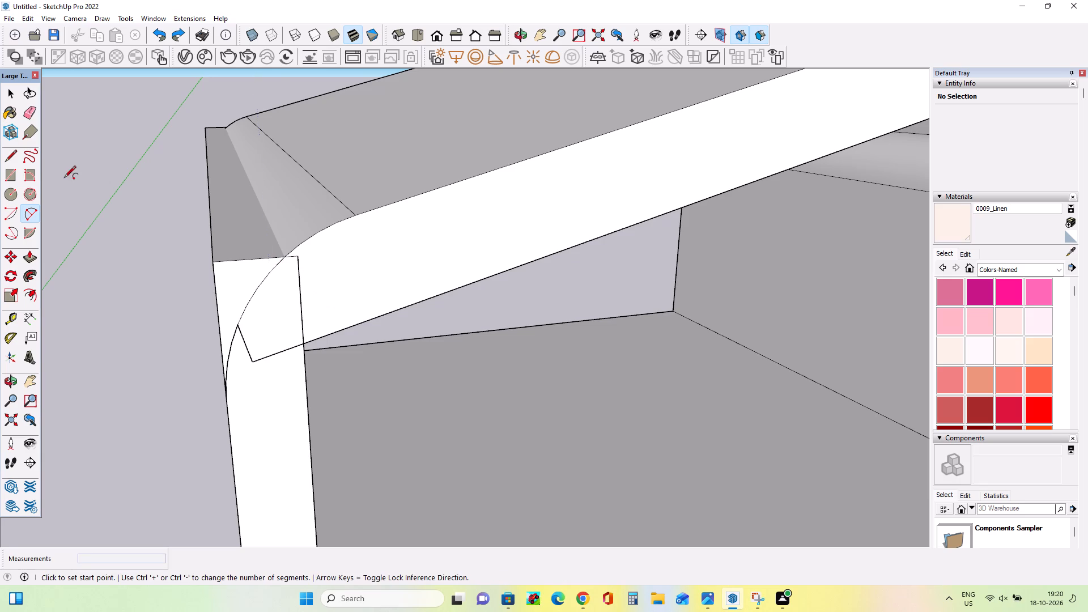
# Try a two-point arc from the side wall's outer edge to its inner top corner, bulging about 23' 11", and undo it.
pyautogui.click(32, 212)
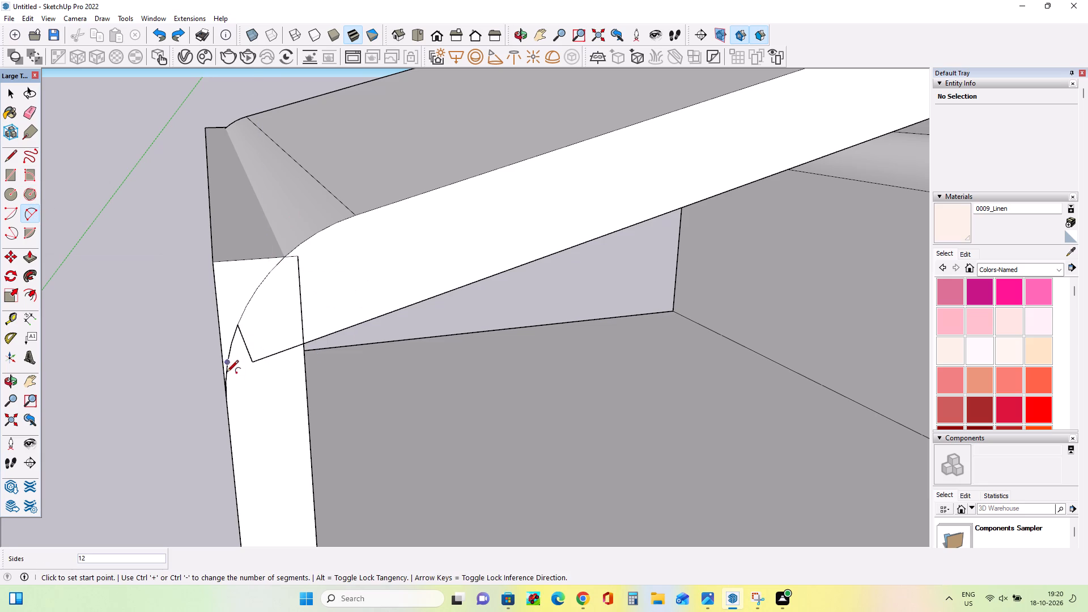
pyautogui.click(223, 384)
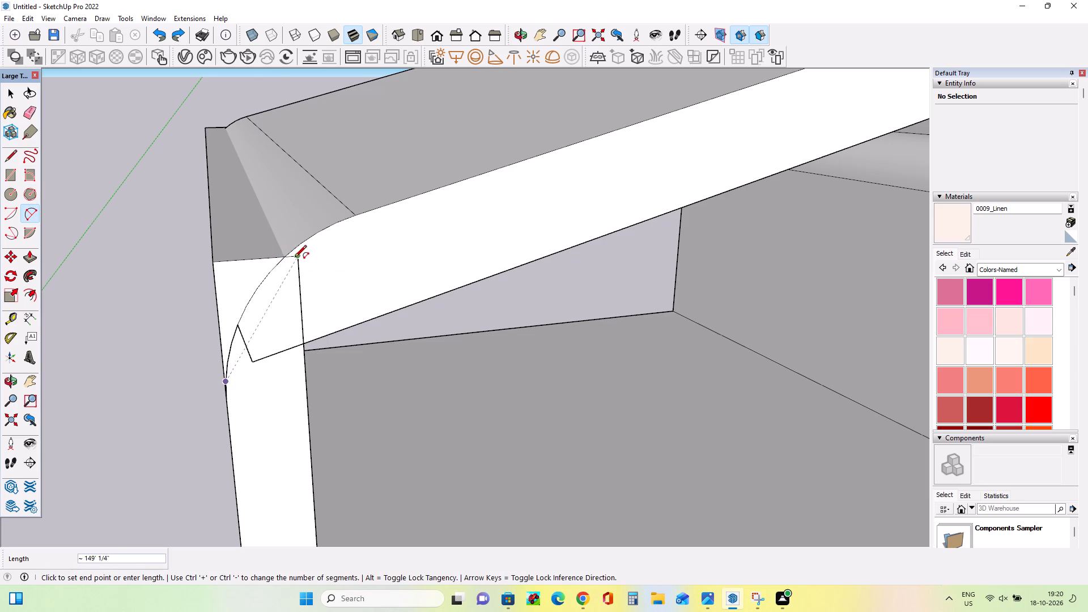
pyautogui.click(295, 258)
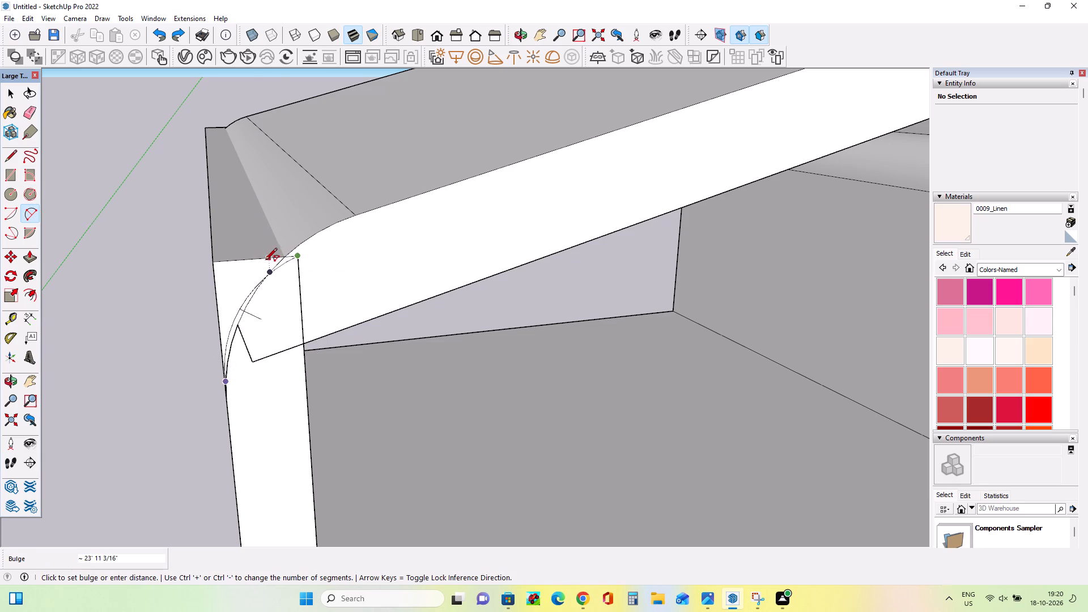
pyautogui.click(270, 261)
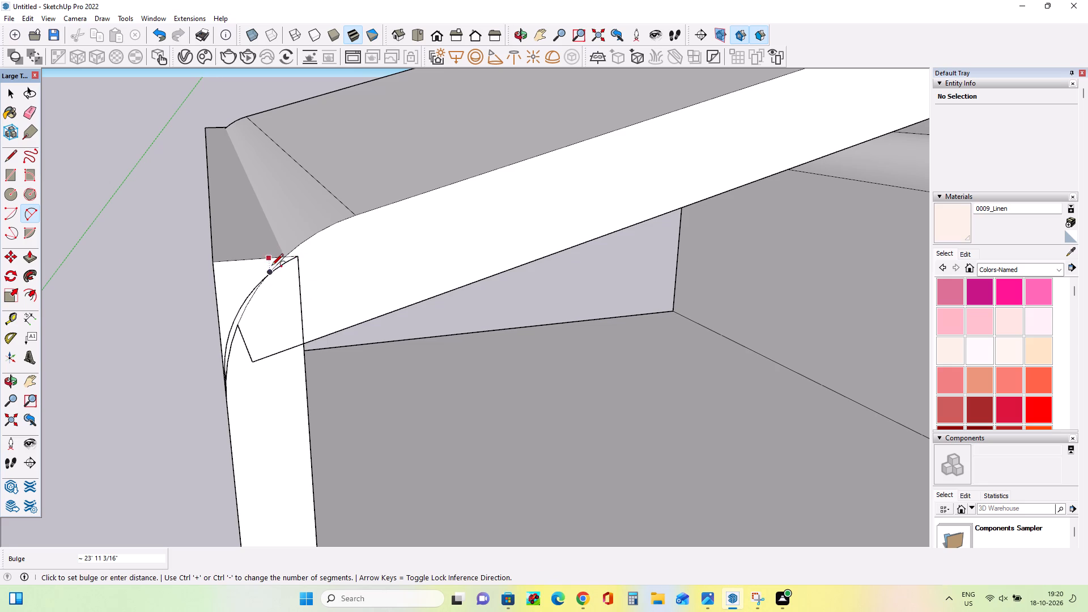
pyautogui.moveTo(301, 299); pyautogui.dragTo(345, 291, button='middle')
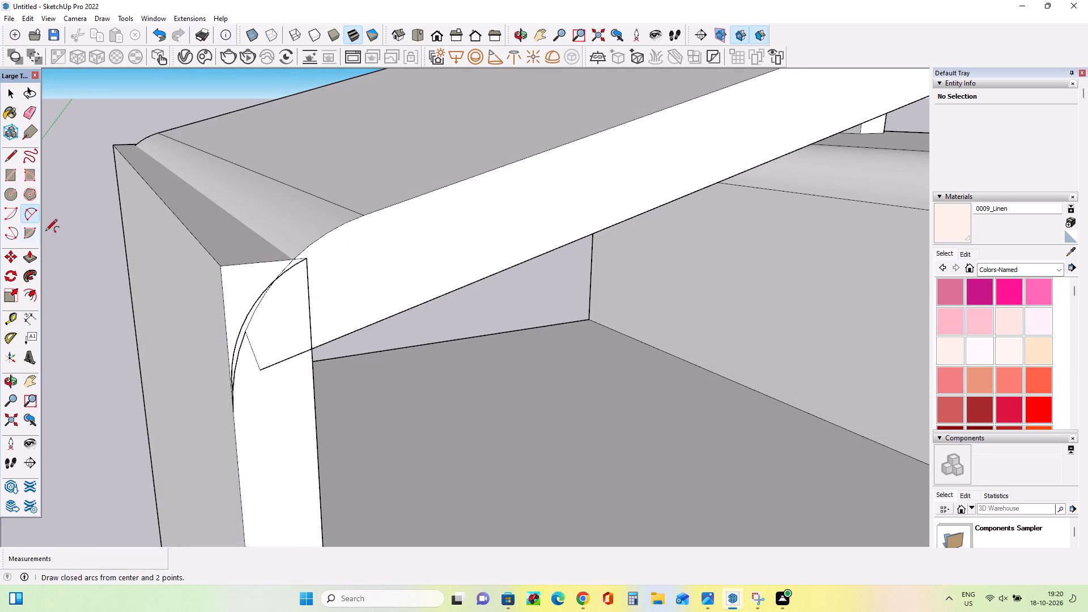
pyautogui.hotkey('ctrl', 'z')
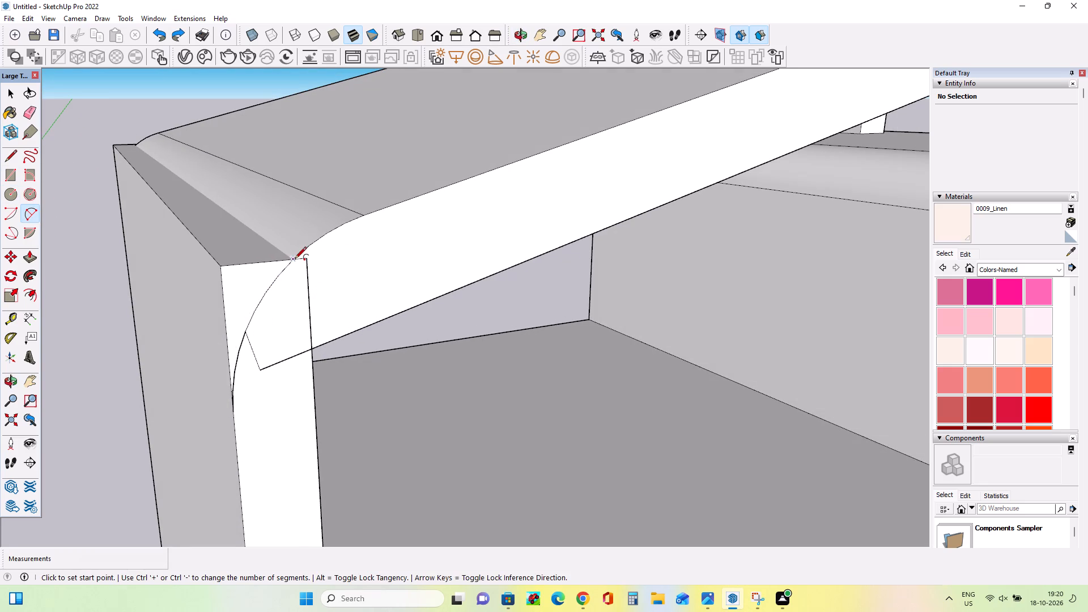
# Draw a two-point arc following the slab's curve from the wall's top edge to its outer edge, with a bulge of about 14' 7".
pyautogui.click(295, 260)
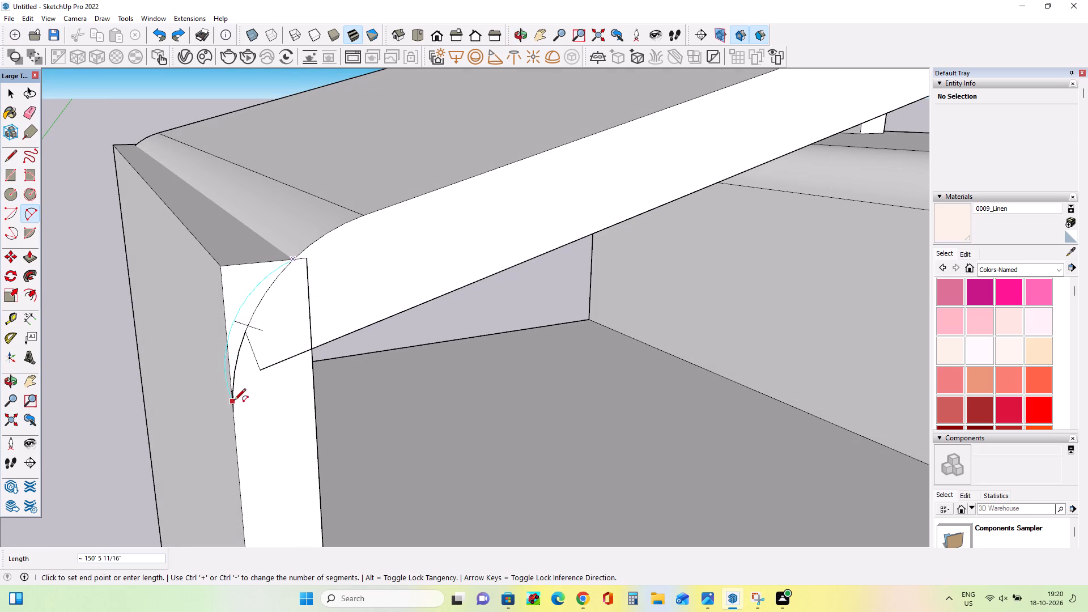
pyautogui.click(234, 401)
pyautogui.click(243, 329)
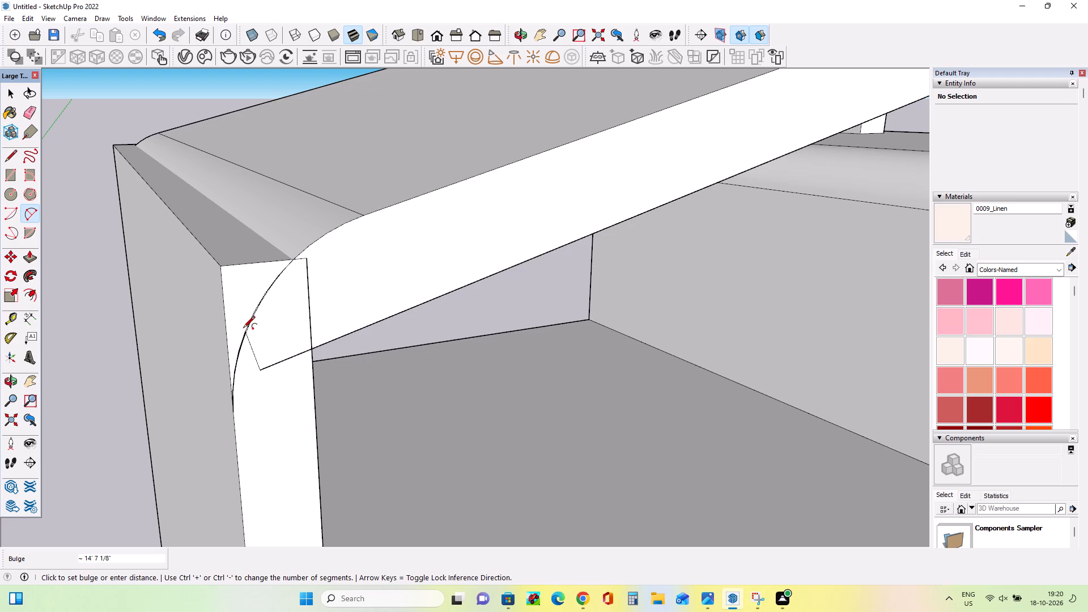
# Push/Pull the wall's top corner face outside the arc about 2150' back through the wall's full depth to cut it away.
pyautogui.moveTo(291, 352); pyautogui.dragTo(300, 364, button='middle')
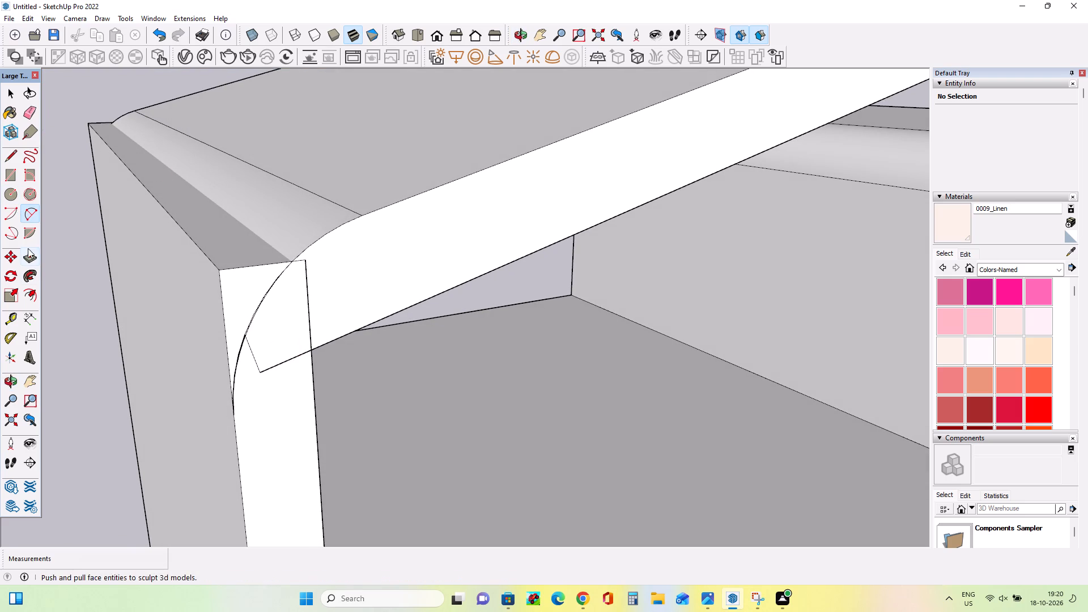
pyautogui.click(28, 248)
pyautogui.click(252, 291)
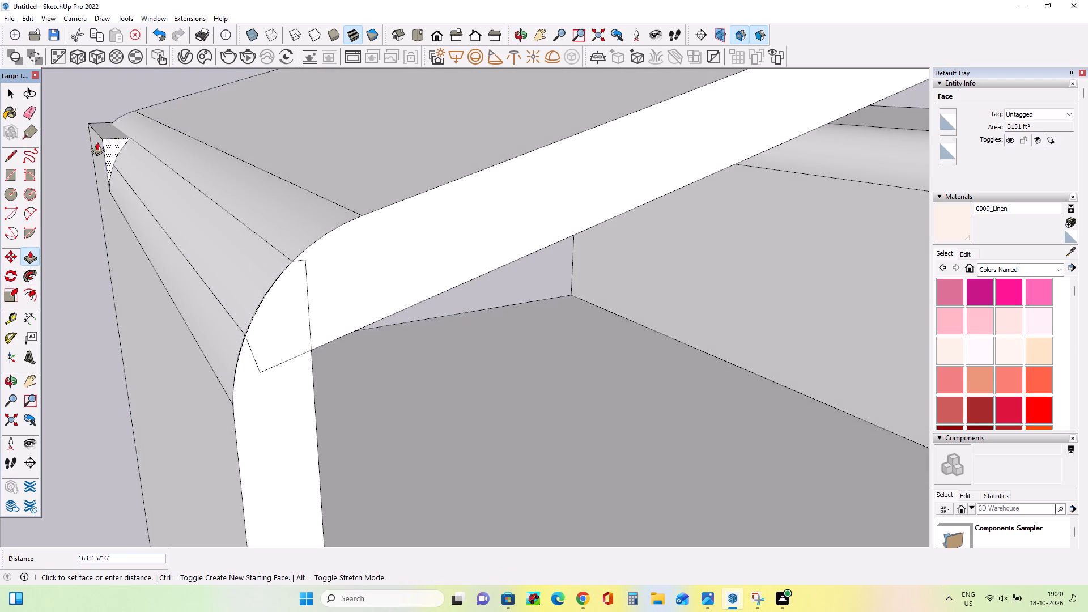
pyautogui.click(84, 121)
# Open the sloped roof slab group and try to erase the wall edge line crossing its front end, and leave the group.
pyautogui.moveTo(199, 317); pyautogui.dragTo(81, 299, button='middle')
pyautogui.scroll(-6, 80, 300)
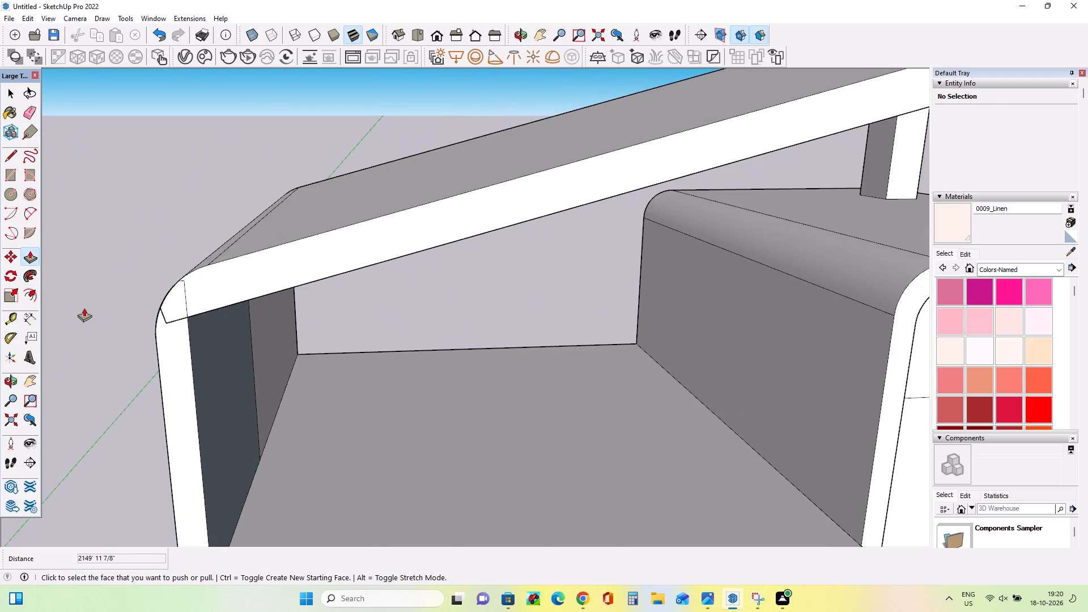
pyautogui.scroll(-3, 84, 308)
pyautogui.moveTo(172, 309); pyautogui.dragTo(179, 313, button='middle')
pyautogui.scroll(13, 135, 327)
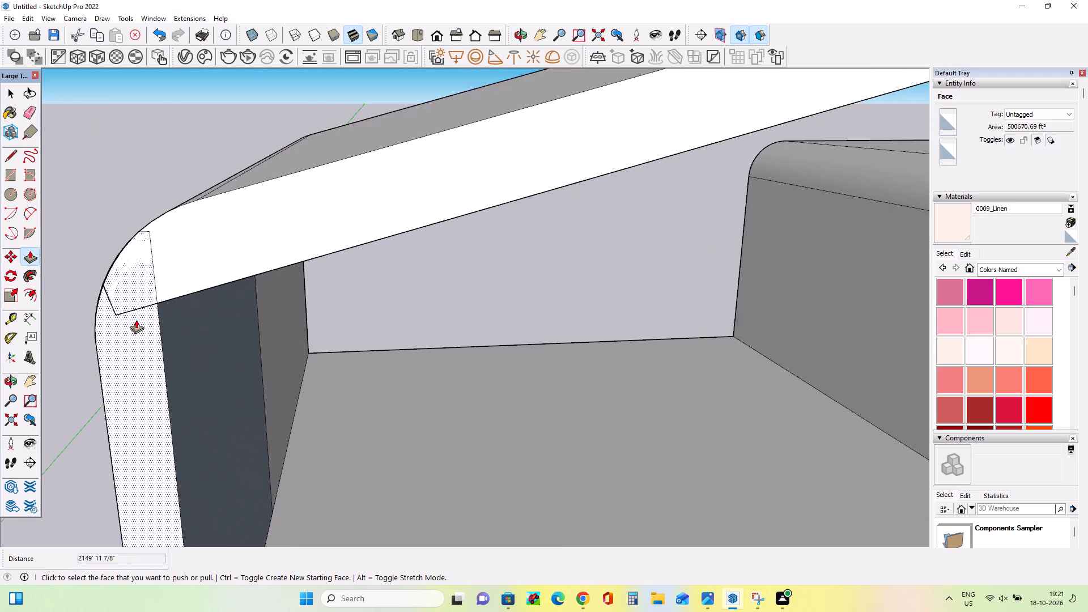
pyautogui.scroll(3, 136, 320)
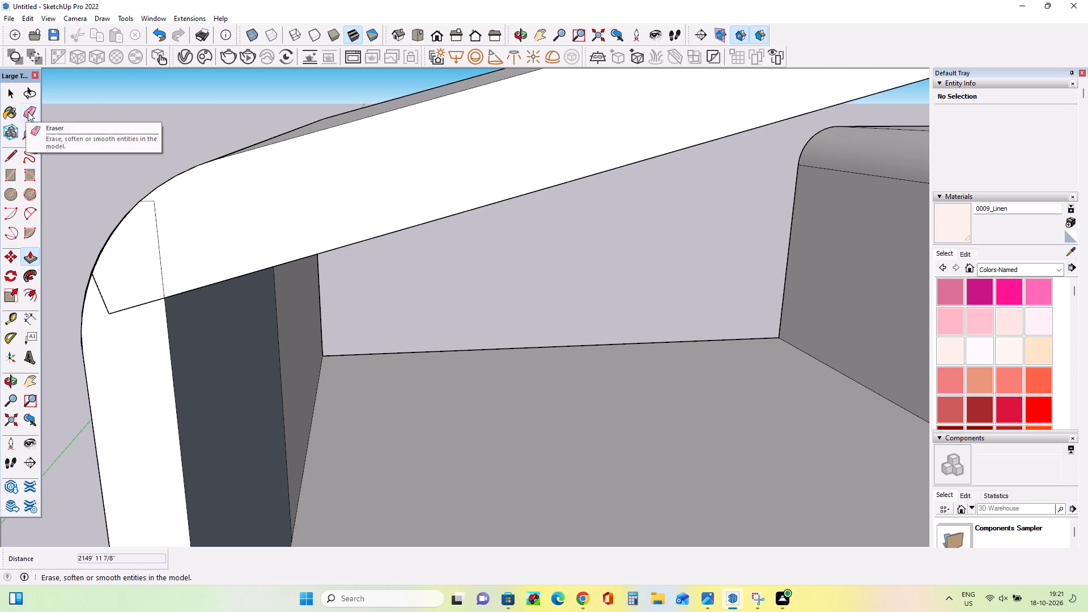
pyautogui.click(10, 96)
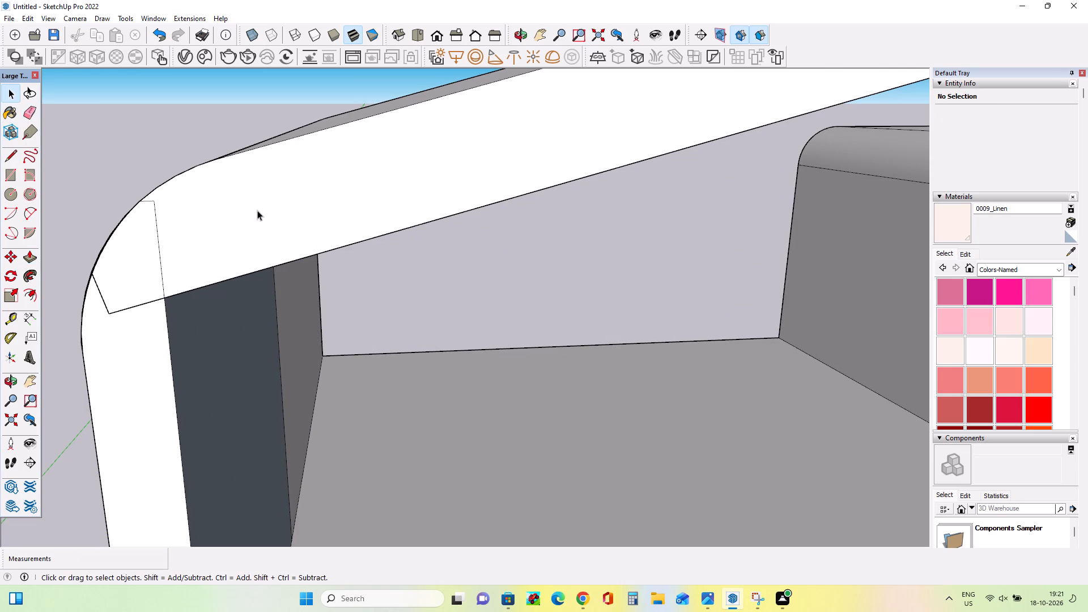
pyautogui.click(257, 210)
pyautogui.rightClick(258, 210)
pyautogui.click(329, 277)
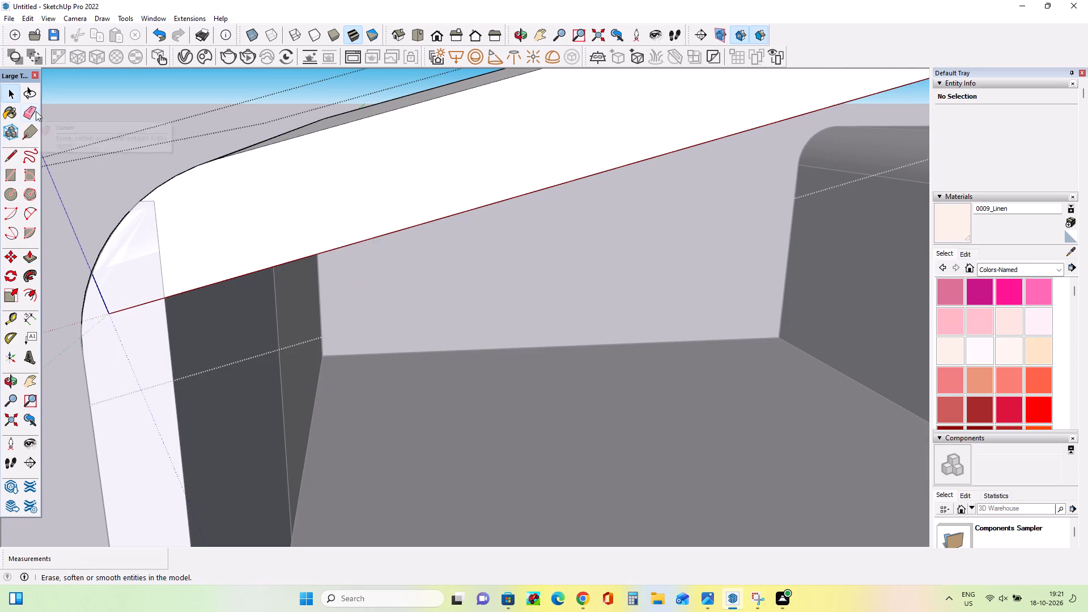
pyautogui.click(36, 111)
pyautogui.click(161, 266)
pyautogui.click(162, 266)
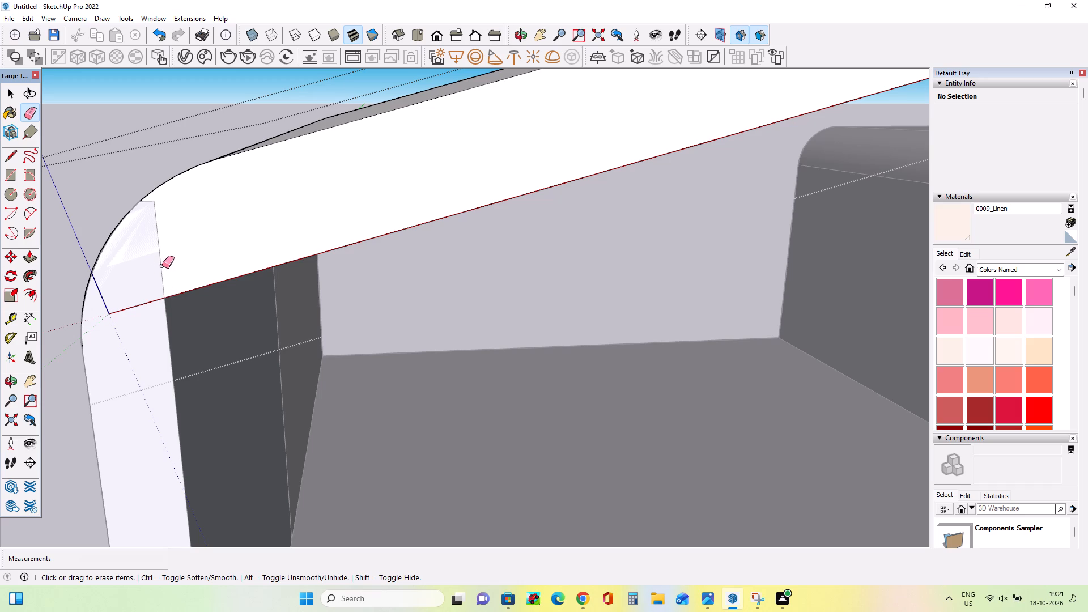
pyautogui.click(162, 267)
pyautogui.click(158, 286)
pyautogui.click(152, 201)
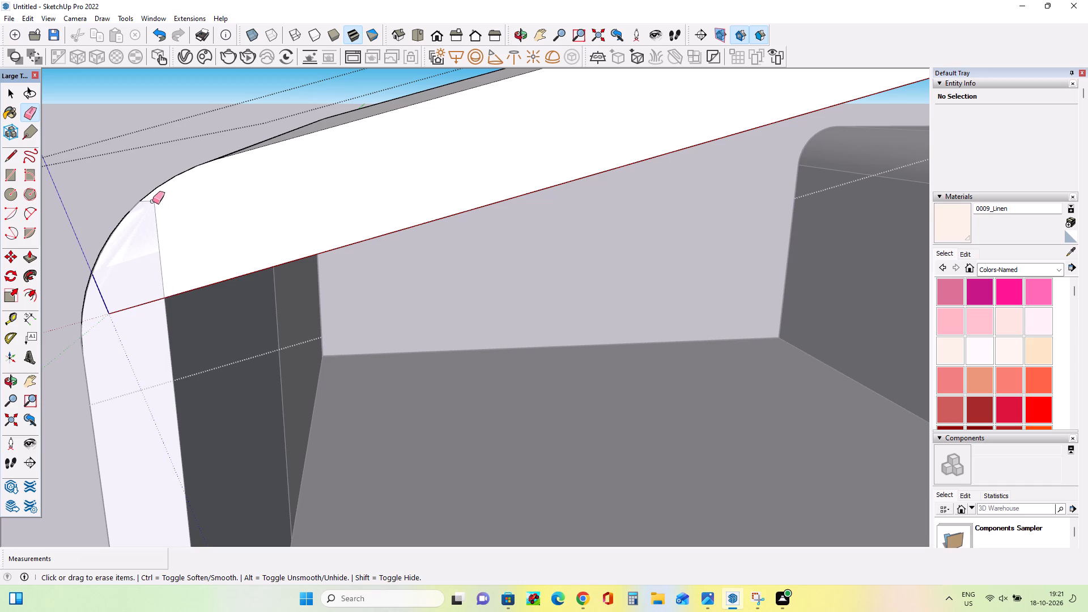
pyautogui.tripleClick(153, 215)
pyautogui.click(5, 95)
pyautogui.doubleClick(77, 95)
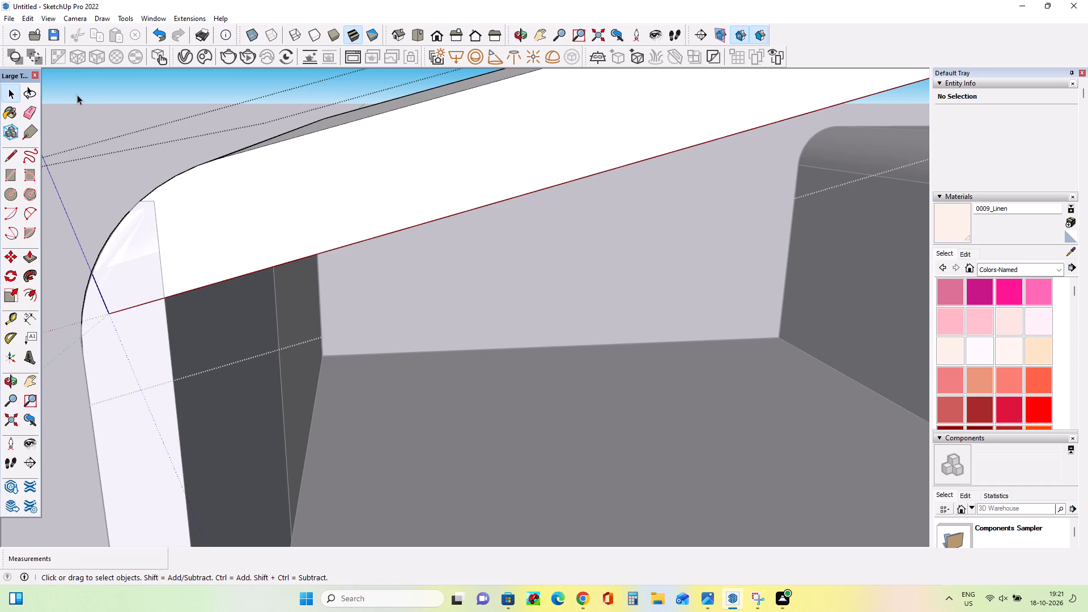
# Examine the whole facade from the front, including the rounded roof corner, beside the reference image.
pyautogui.scroll(-16, 147, 492)
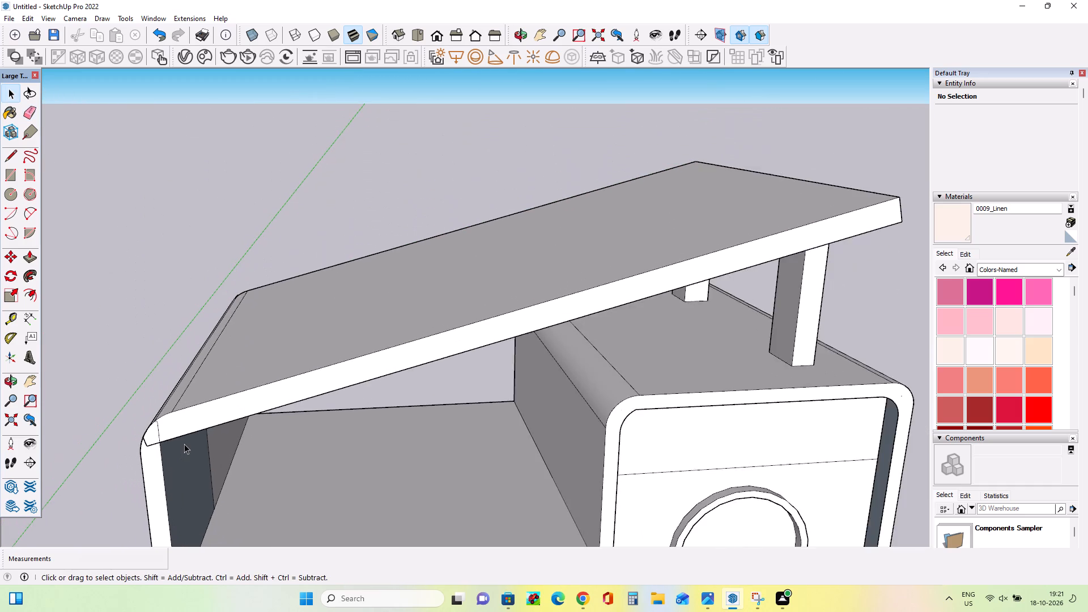
pyautogui.scroll(-7, 184, 444)
pyautogui.scroll(1, 186, 443)
pyautogui.scroll(-2, 186, 443)
pyautogui.click(41, 379)
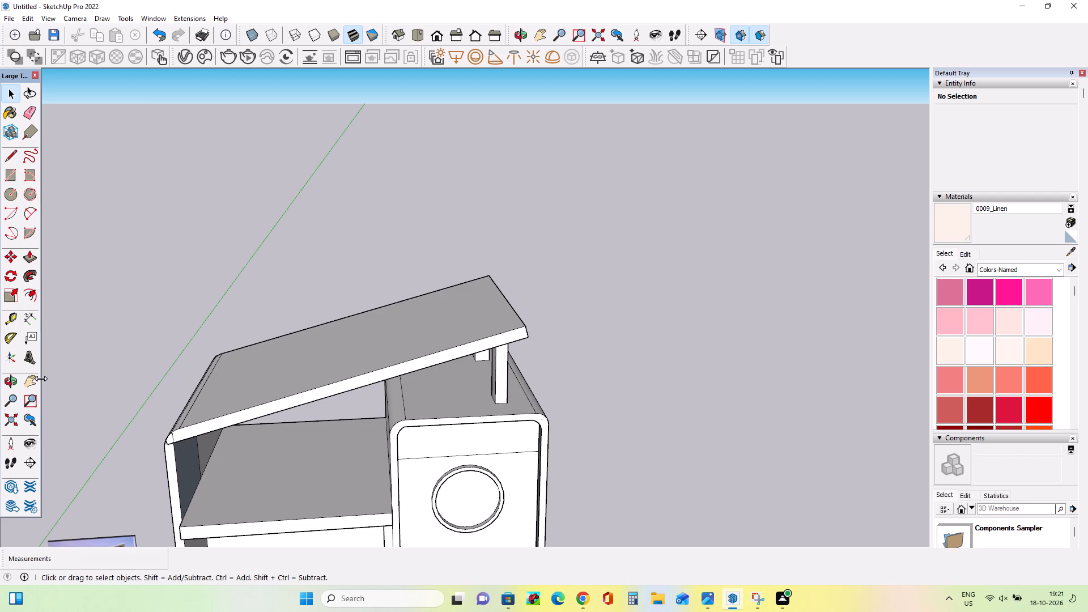
pyautogui.click(32, 384)
pyautogui.moveTo(345, 488); pyautogui.dragTo(382, 275)
pyautogui.scroll(-2, 389, 274)
pyautogui.moveTo(416, 366); pyautogui.dragTo(423, 317, button='middle')
pyautogui.scroll(2, 385, 362)
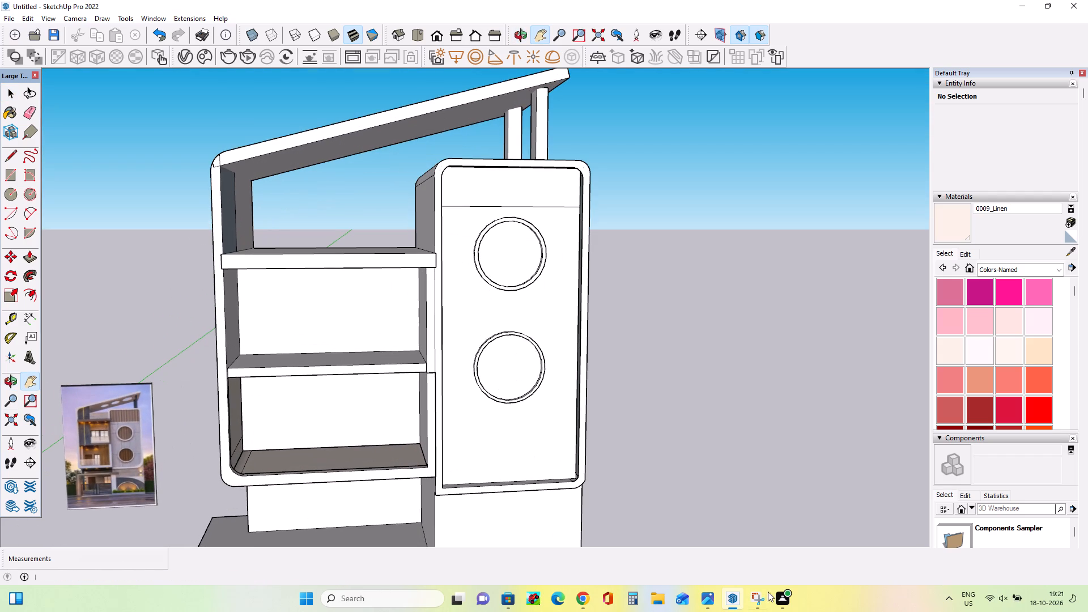
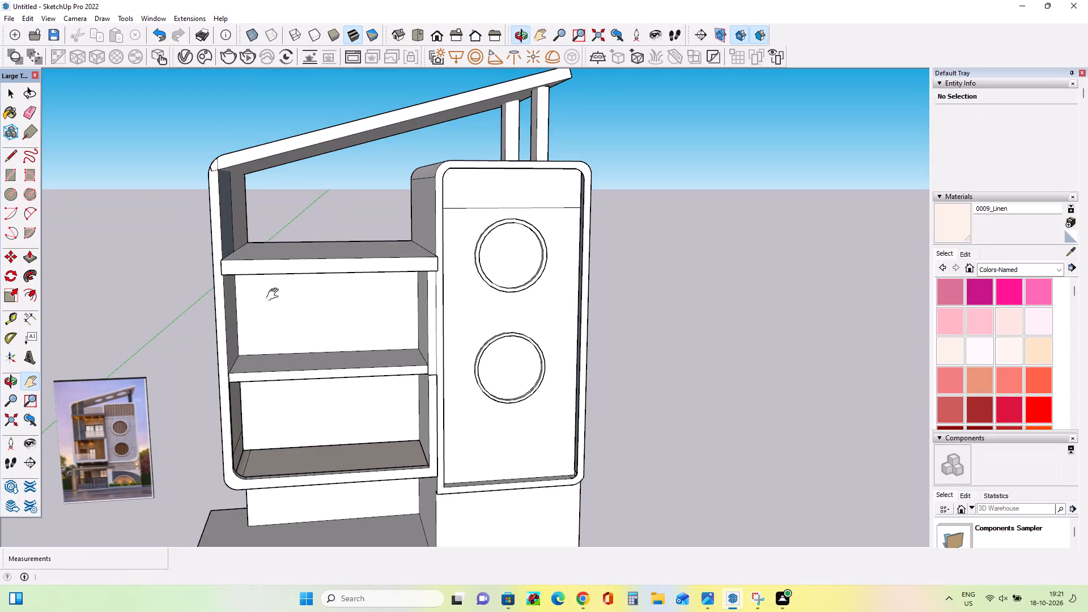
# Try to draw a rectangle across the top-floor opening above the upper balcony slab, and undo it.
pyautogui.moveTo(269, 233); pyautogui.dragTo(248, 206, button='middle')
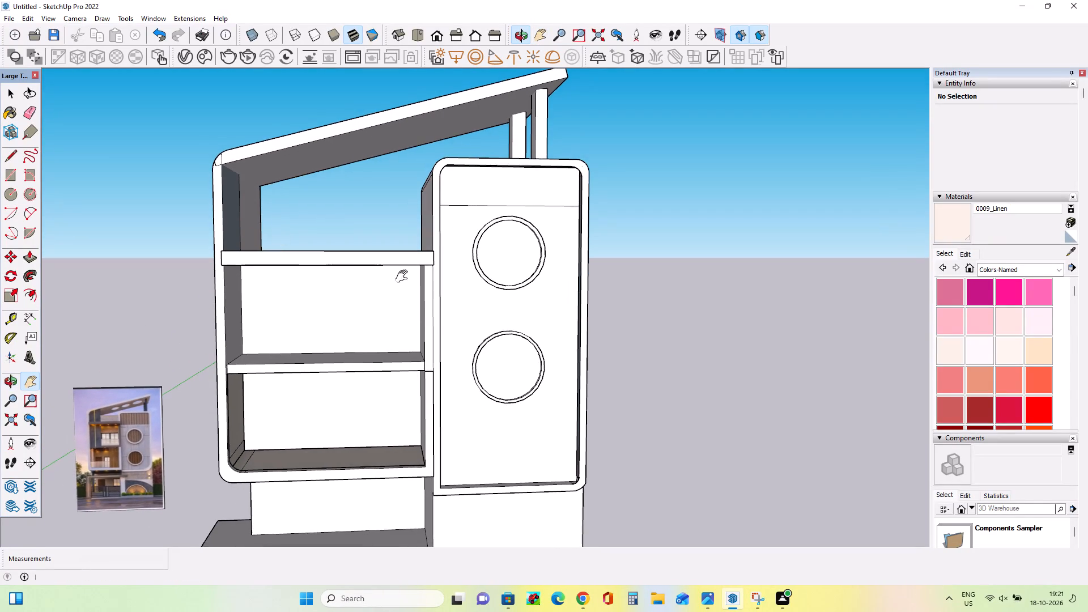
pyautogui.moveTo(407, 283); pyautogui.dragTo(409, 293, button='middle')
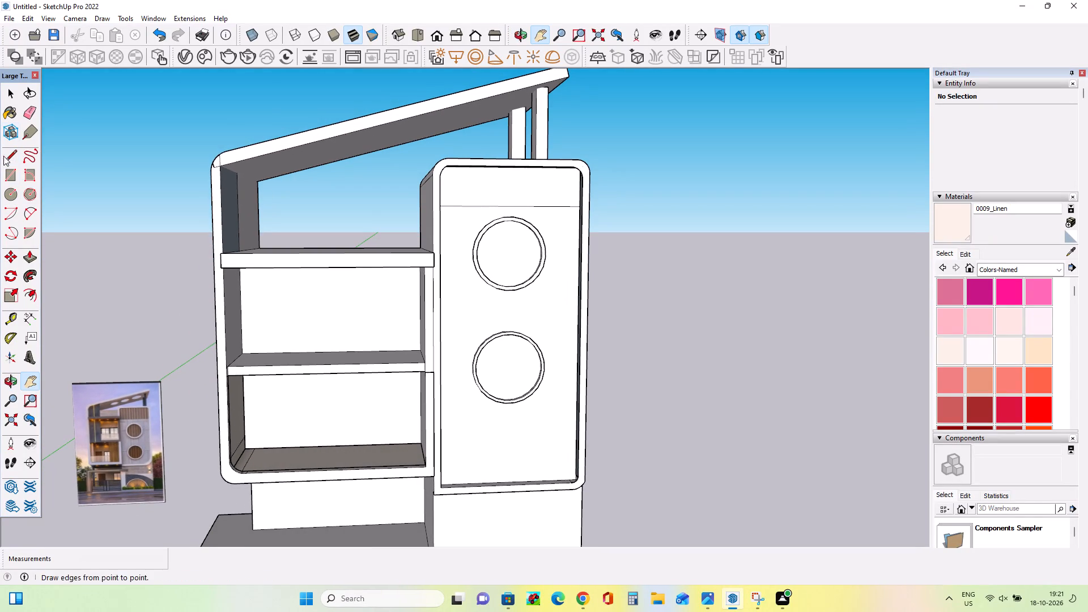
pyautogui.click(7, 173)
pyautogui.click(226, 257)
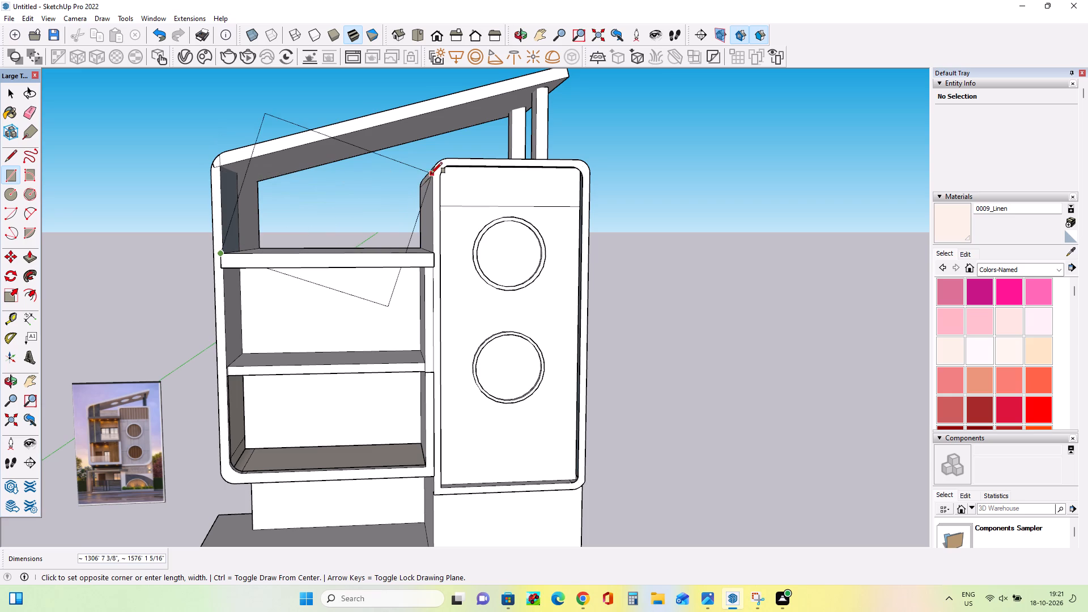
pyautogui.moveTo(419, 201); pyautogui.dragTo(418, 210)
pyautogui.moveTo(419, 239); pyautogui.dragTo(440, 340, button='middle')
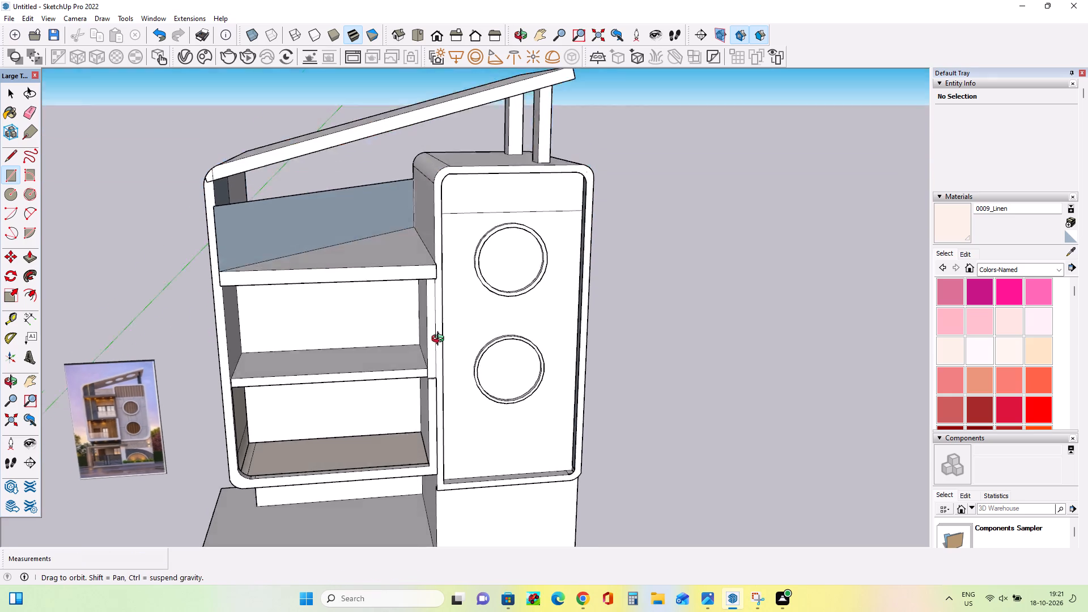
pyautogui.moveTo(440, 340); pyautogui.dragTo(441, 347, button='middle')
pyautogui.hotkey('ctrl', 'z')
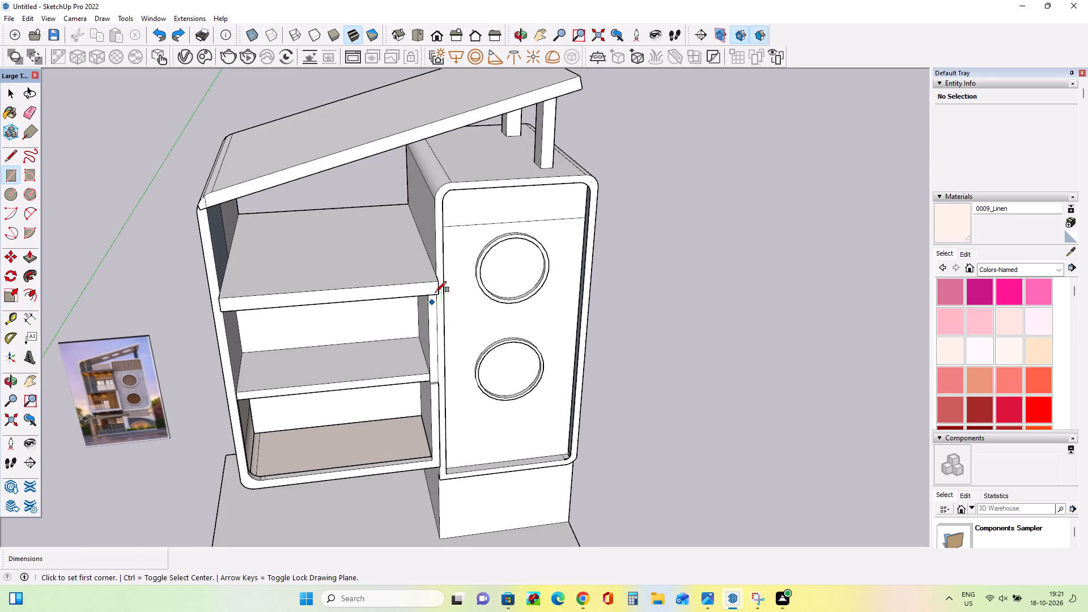
# Draw a rectangle about 781' high across the top-floor opening, from the side wall's top inner corner to the balcony slab's opposite corner.
pyautogui.click(438, 283)
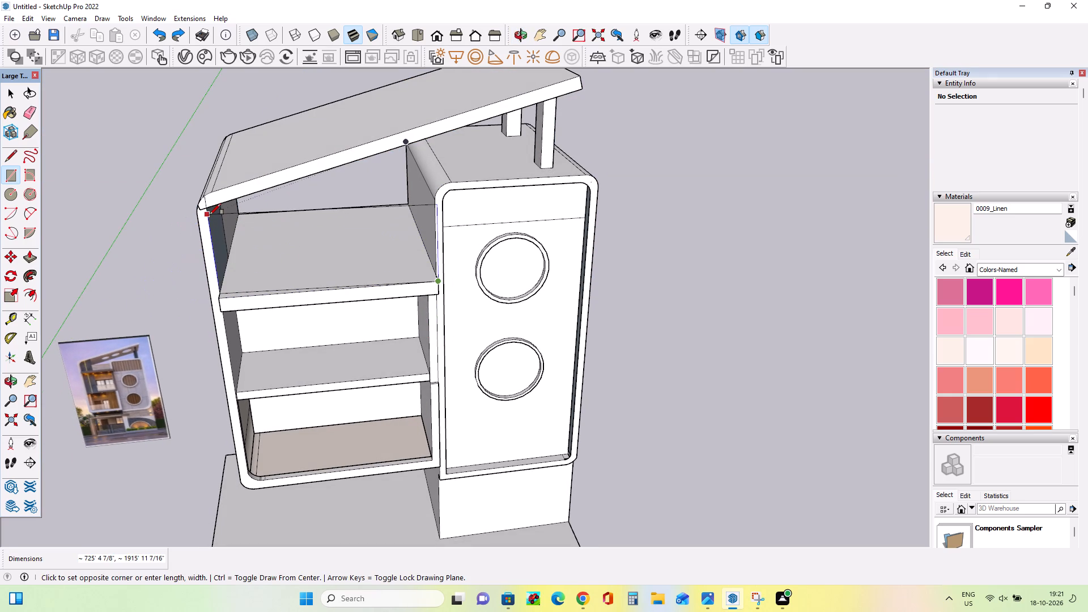
pyautogui.press('Escape')
pyautogui.click(209, 207)
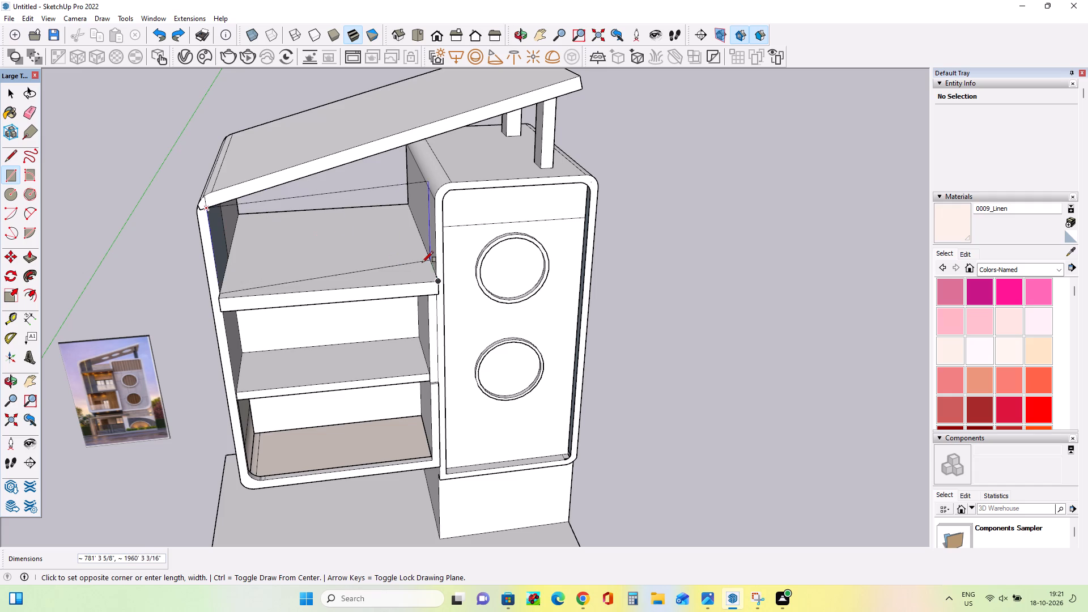
pyautogui.moveTo(437, 276); pyautogui.dragTo(420, 188, button='middle')
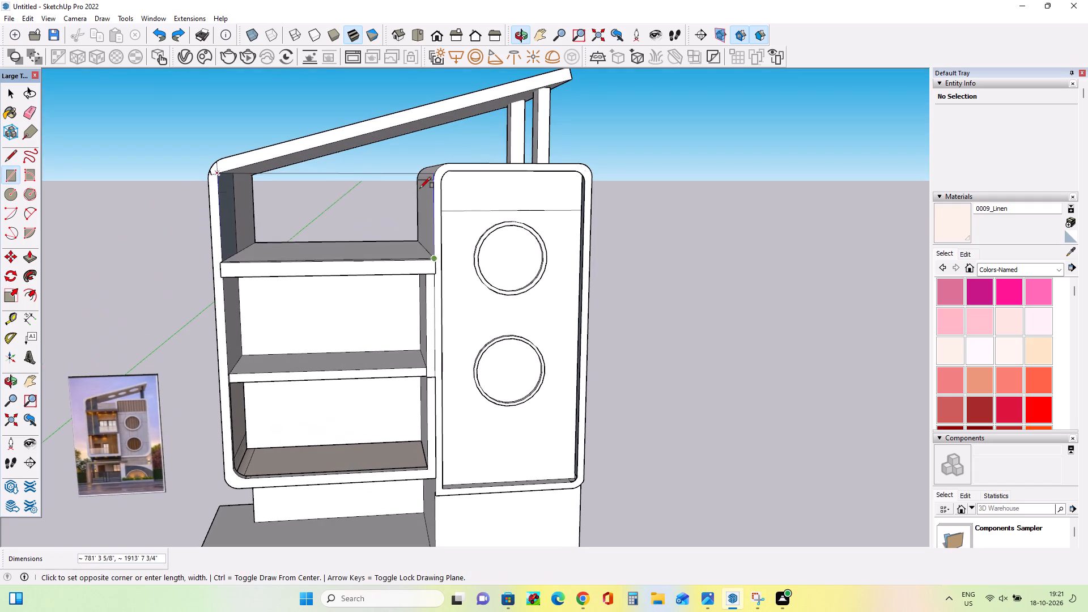
pyautogui.middleClick(430, 261)
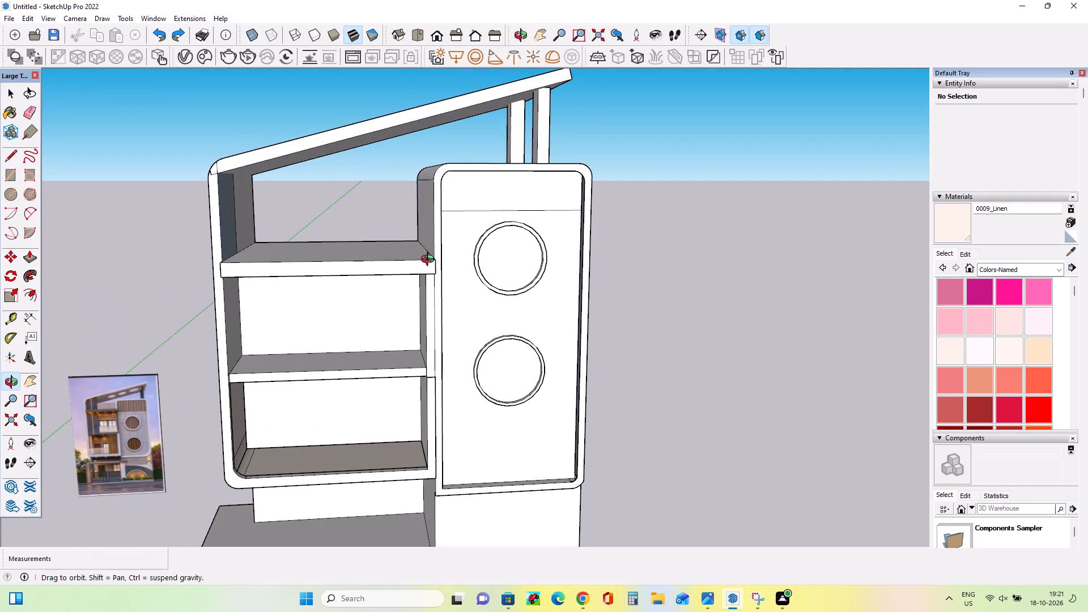
pyautogui.click(433, 254)
# Draw a narrow rectangle about 344' wide and 781' high on the top-floor infill face, beside the side wall and above the balcony slab.
pyautogui.moveTo(427, 270); pyautogui.dragTo(427, 321, button='middle')
pyautogui.moveTo(236, 318); pyautogui.dragTo(242, 303, button='middle')
pyautogui.scroll(2, 237, 286)
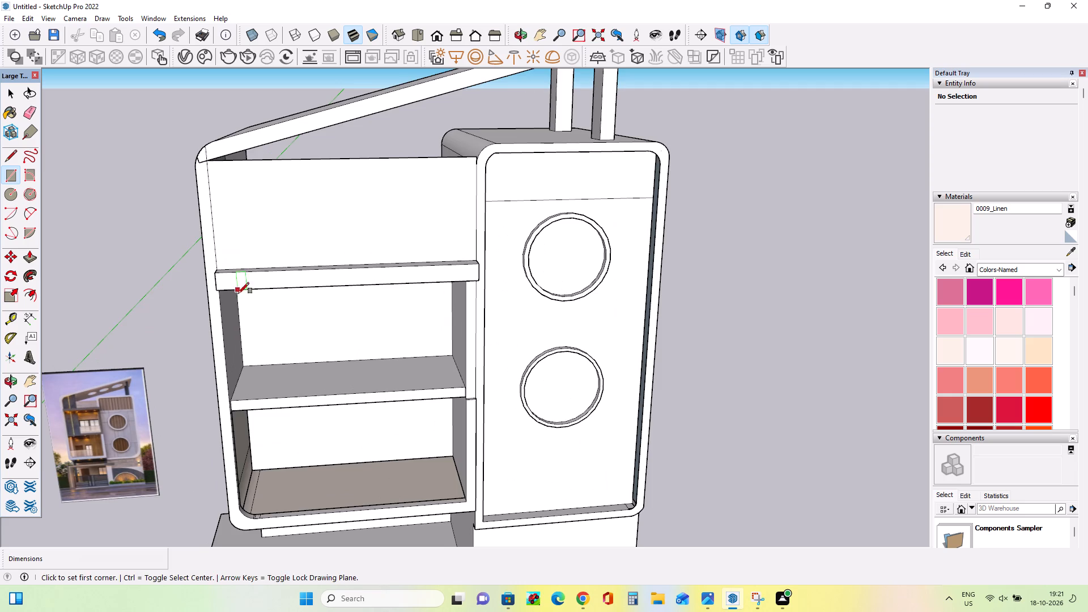
pyautogui.moveTo(240, 297); pyautogui.dragTo(246, 378, button='middle')
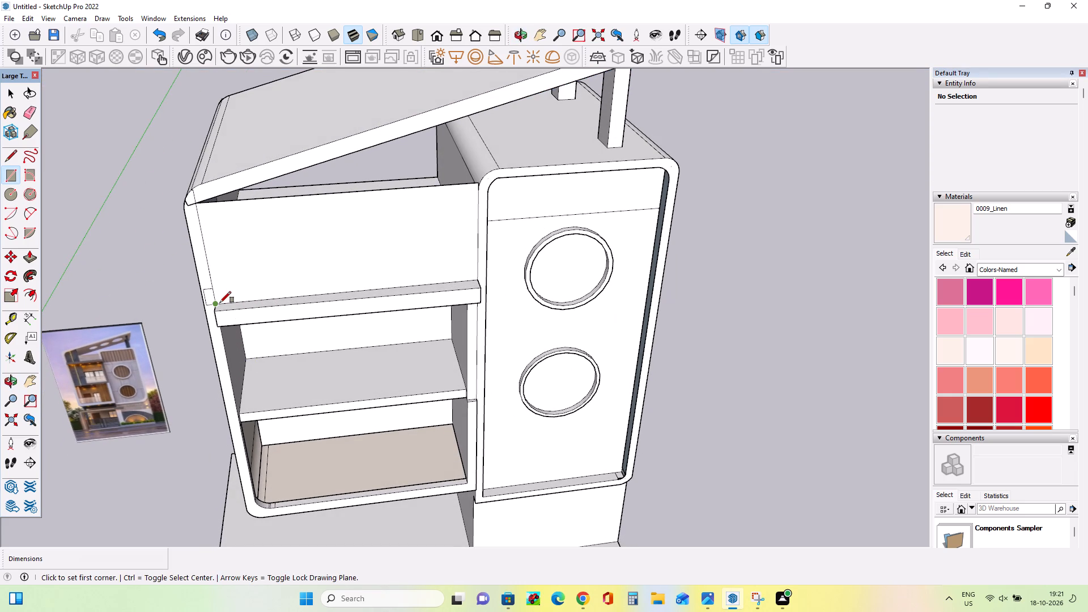
pyautogui.click(220, 303)
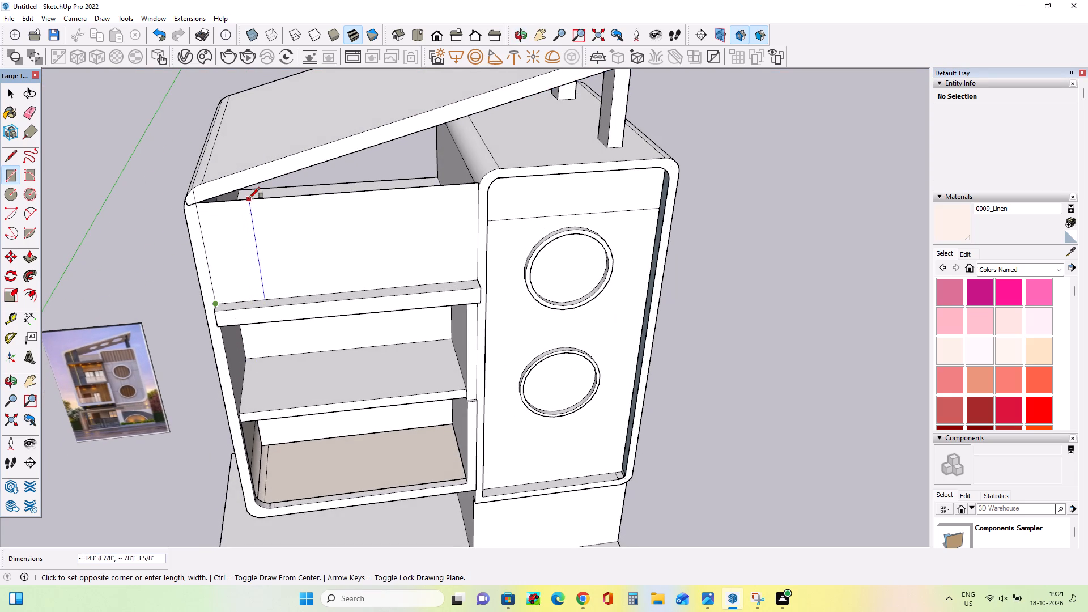
pyautogui.click(249, 198)
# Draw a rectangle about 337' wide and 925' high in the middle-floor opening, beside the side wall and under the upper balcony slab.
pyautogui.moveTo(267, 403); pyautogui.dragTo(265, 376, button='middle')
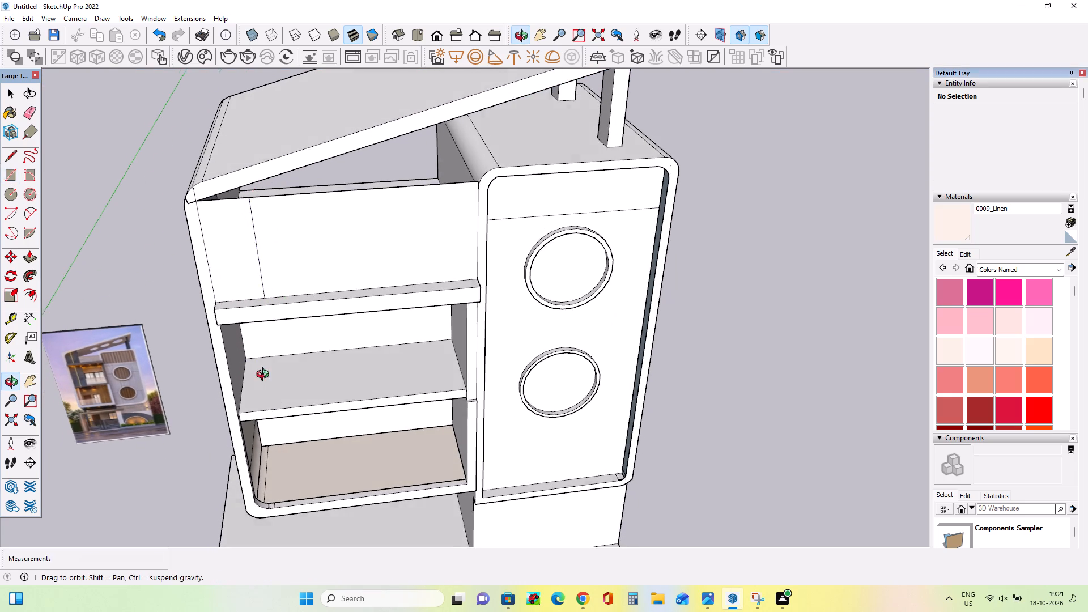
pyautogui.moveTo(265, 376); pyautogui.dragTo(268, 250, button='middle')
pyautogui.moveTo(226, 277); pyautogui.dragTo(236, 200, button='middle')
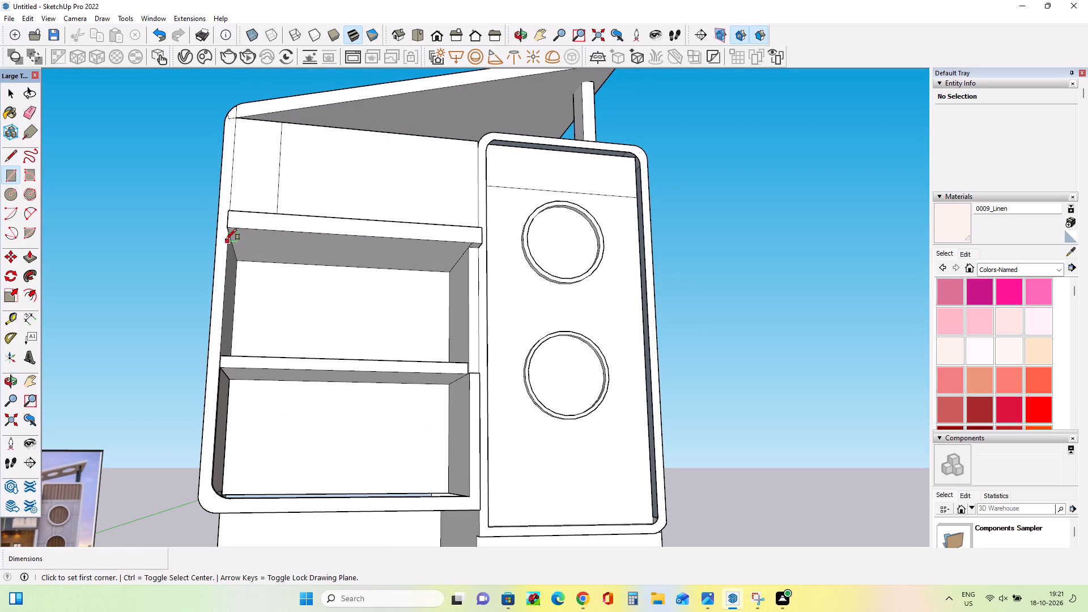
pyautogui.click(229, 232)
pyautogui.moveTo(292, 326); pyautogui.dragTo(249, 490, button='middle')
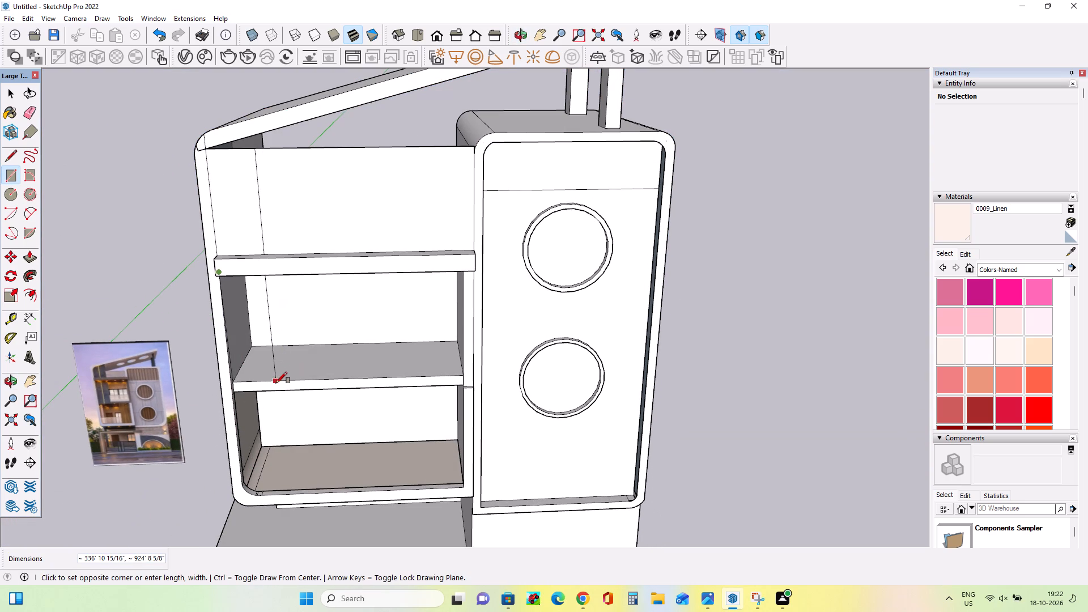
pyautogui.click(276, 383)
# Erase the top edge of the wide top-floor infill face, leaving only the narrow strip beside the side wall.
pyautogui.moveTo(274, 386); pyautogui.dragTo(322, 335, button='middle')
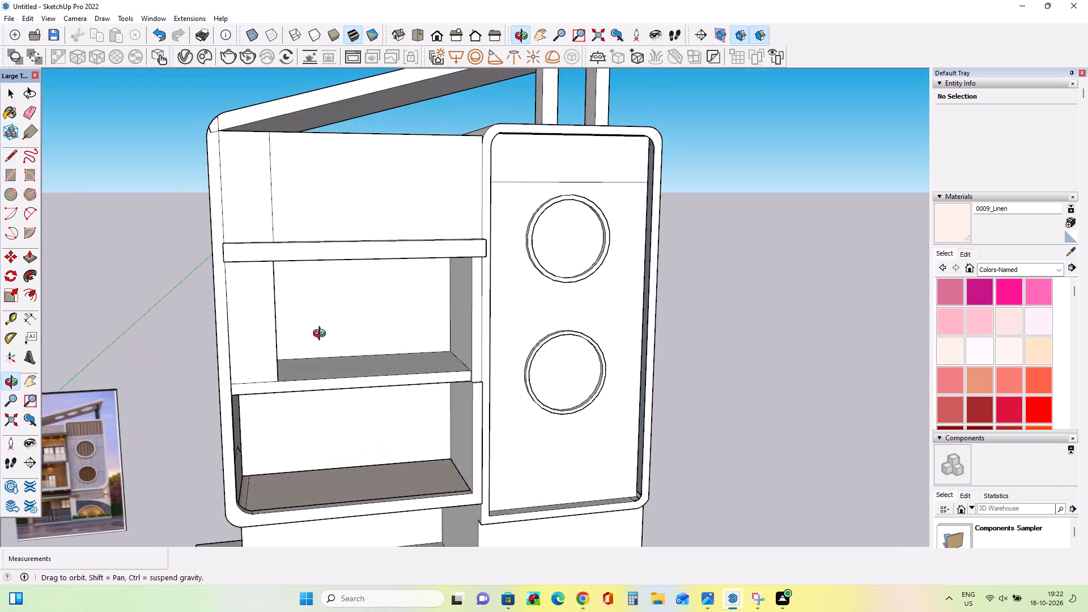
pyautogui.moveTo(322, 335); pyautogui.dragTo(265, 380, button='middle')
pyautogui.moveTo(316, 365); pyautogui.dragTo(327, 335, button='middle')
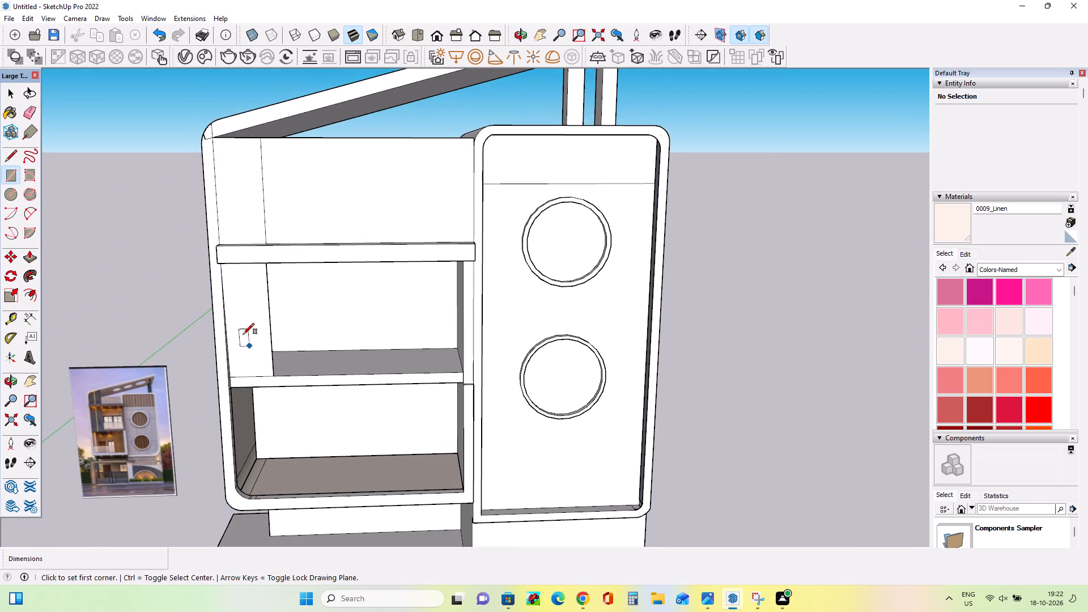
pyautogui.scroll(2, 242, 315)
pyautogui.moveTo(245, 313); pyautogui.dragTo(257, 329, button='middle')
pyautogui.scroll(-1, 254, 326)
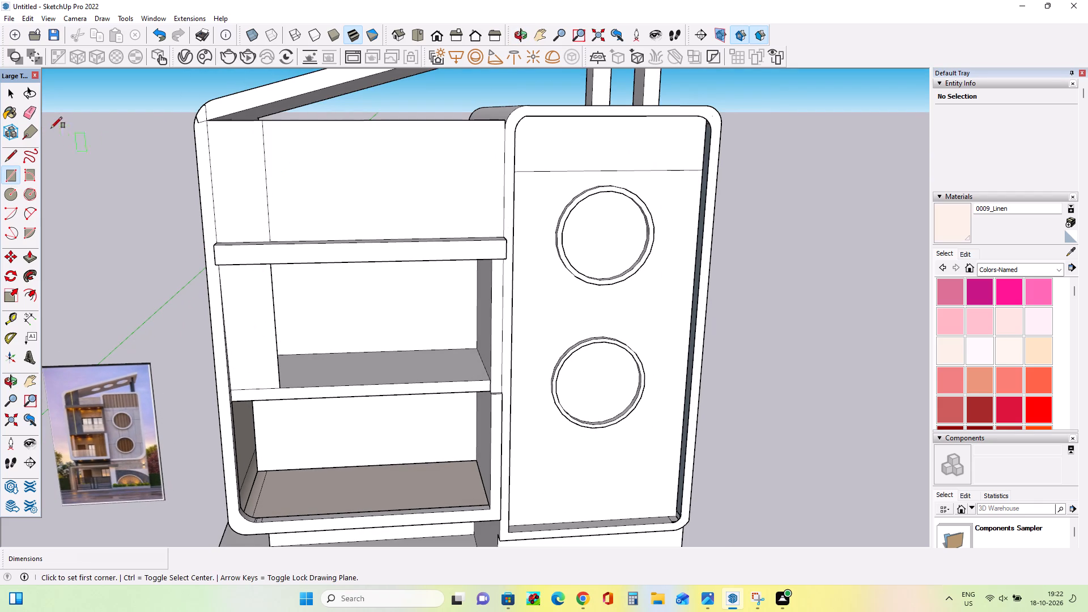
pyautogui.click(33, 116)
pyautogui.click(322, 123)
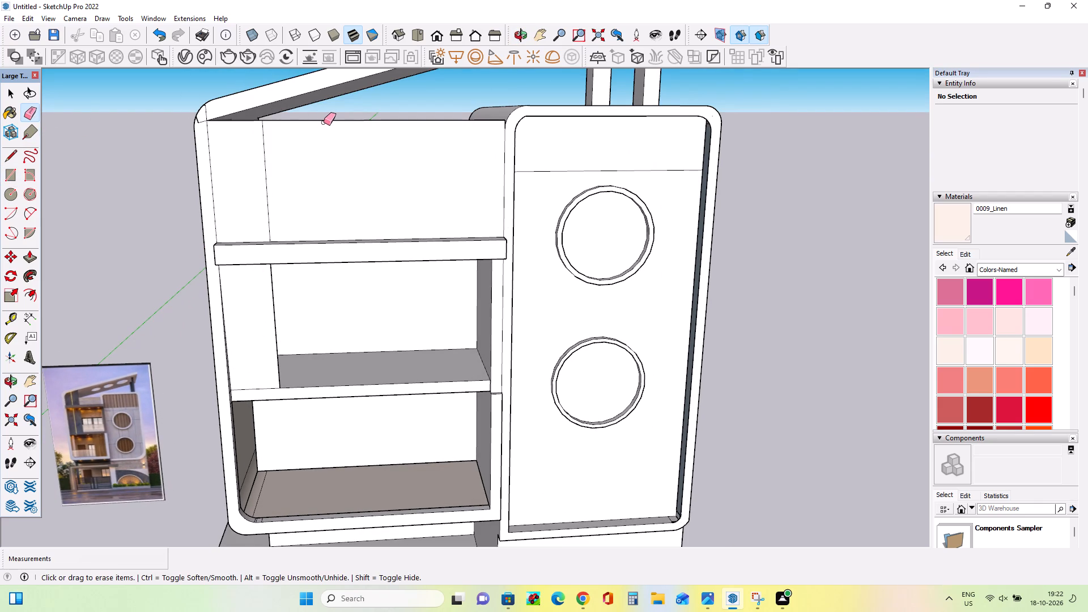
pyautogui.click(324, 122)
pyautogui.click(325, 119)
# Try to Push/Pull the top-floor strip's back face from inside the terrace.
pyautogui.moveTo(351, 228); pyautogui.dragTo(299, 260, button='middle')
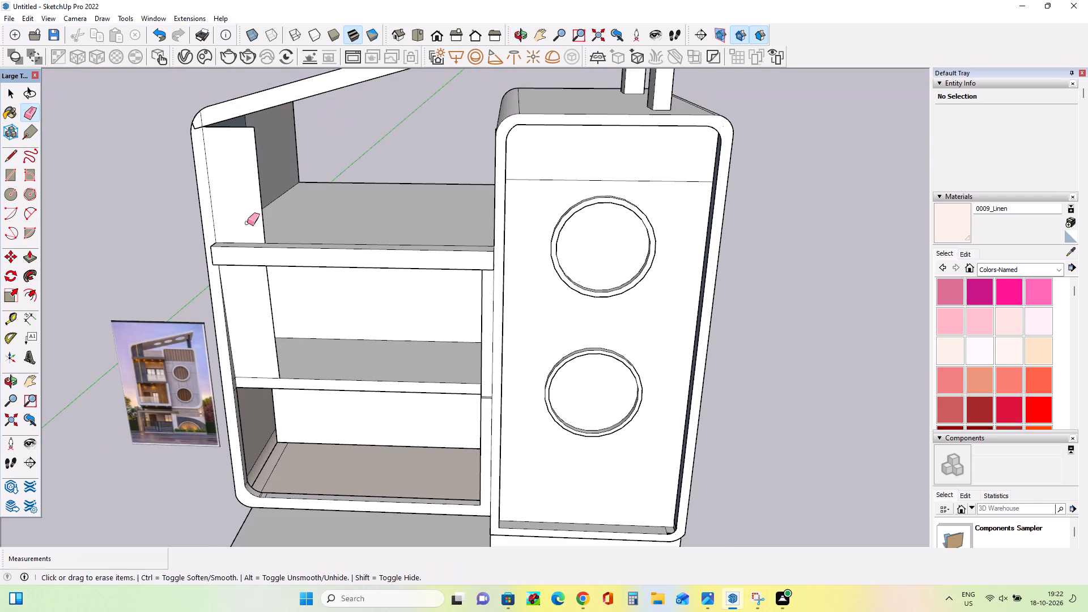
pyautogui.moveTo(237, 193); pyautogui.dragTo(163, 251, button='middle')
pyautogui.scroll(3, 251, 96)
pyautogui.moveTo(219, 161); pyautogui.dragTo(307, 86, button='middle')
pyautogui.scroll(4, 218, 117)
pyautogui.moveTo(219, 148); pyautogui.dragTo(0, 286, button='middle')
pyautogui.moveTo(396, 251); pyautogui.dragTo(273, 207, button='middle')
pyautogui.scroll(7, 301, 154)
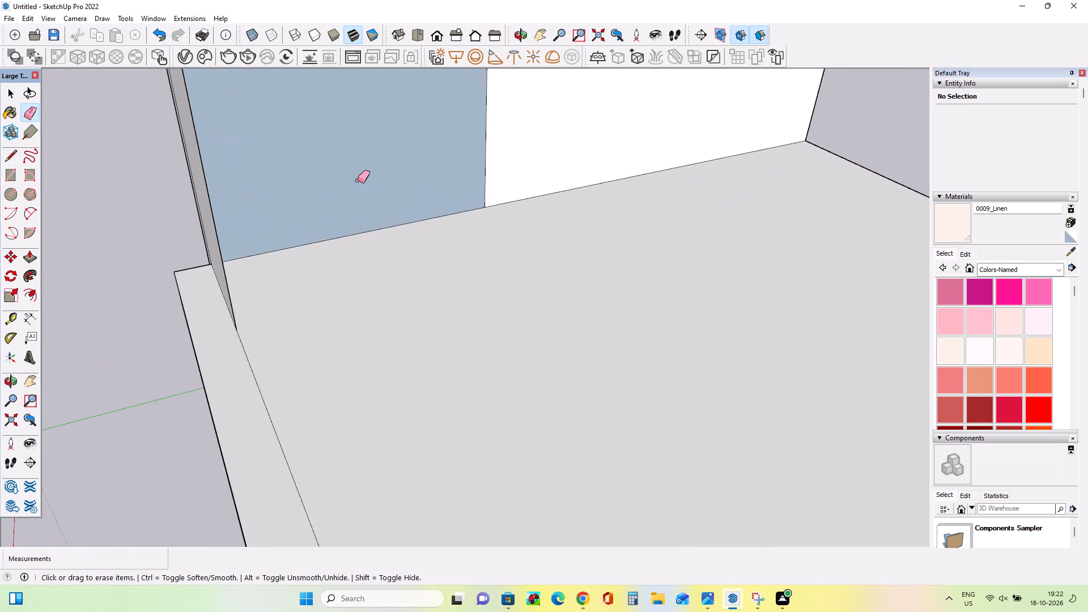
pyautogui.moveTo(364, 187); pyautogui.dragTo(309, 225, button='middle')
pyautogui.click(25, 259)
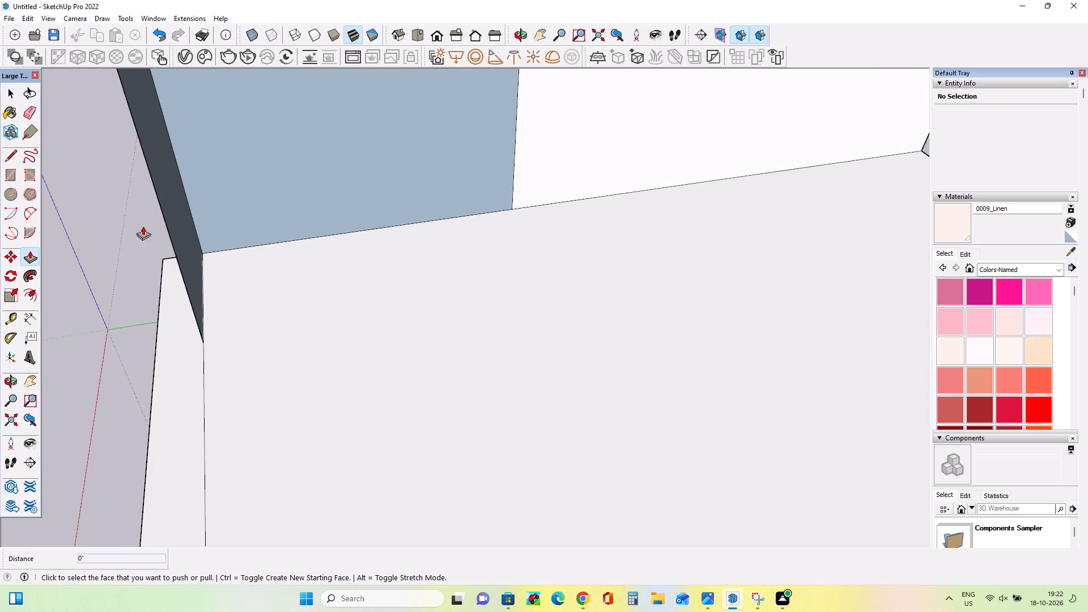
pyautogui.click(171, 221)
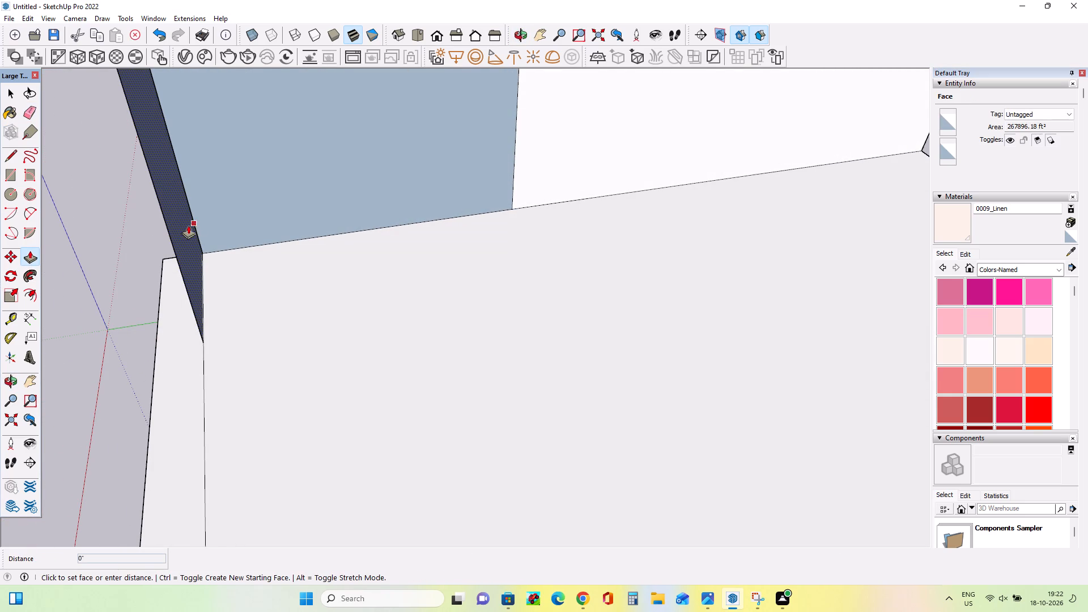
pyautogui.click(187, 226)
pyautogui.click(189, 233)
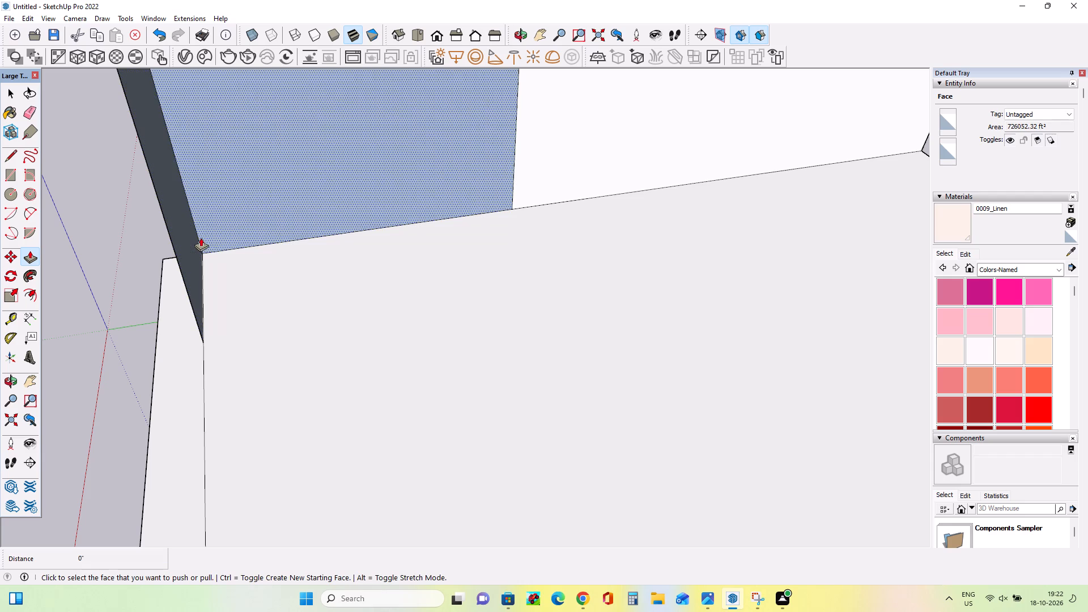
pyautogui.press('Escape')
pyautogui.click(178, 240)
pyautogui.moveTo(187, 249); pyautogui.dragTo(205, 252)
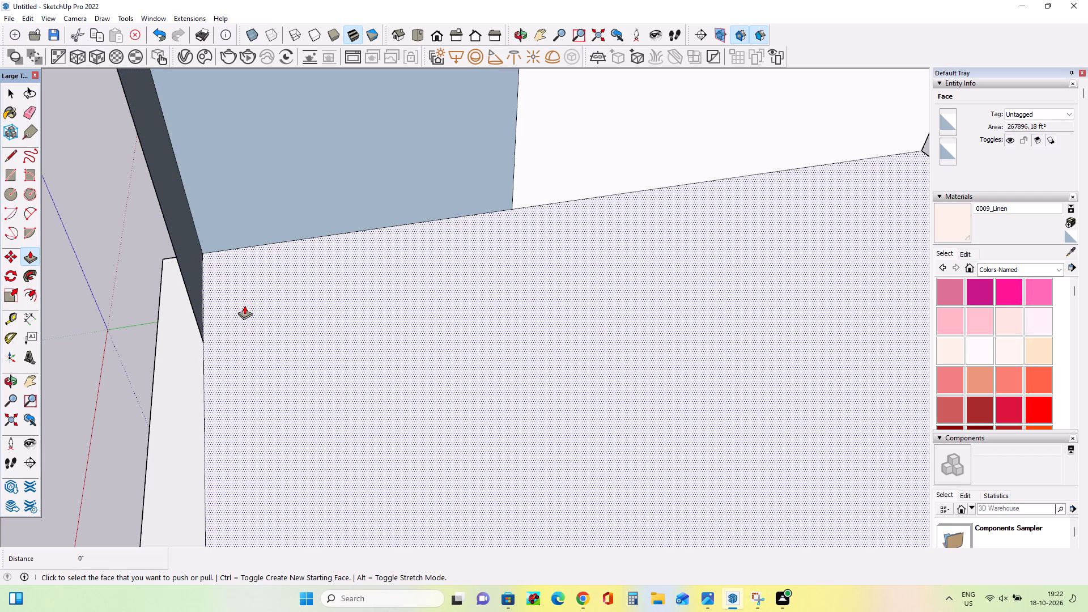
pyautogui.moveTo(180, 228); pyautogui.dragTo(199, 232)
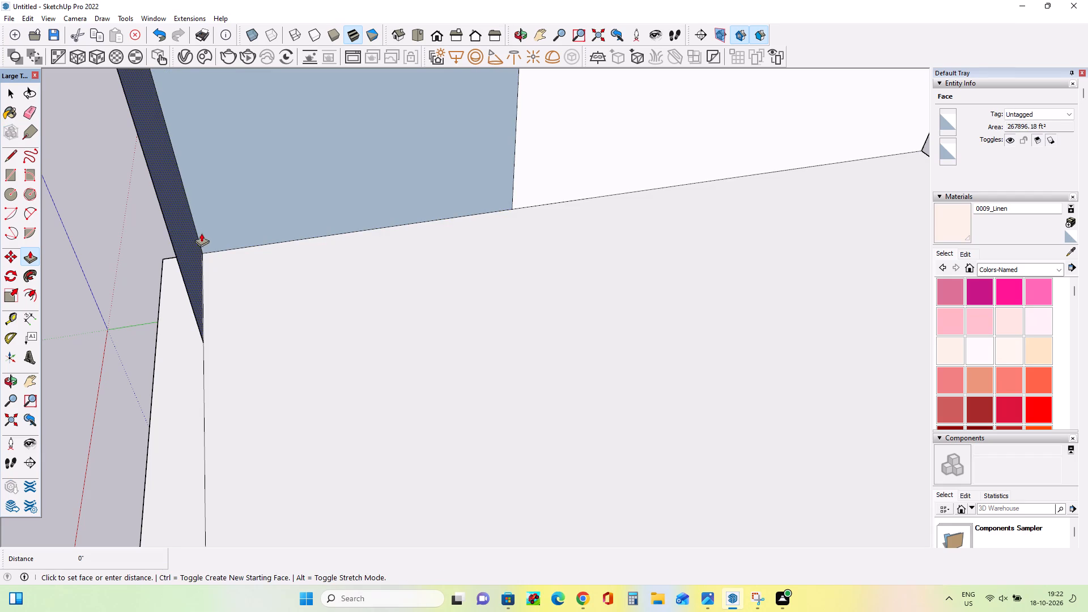
# Examine the facade from outside, from the roof slab down to the top-floor and middle-floor strips beside the side wall.
pyautogui.scroll(-20, 224, 239)
pyautogui.scroll(-2, 390, 279)
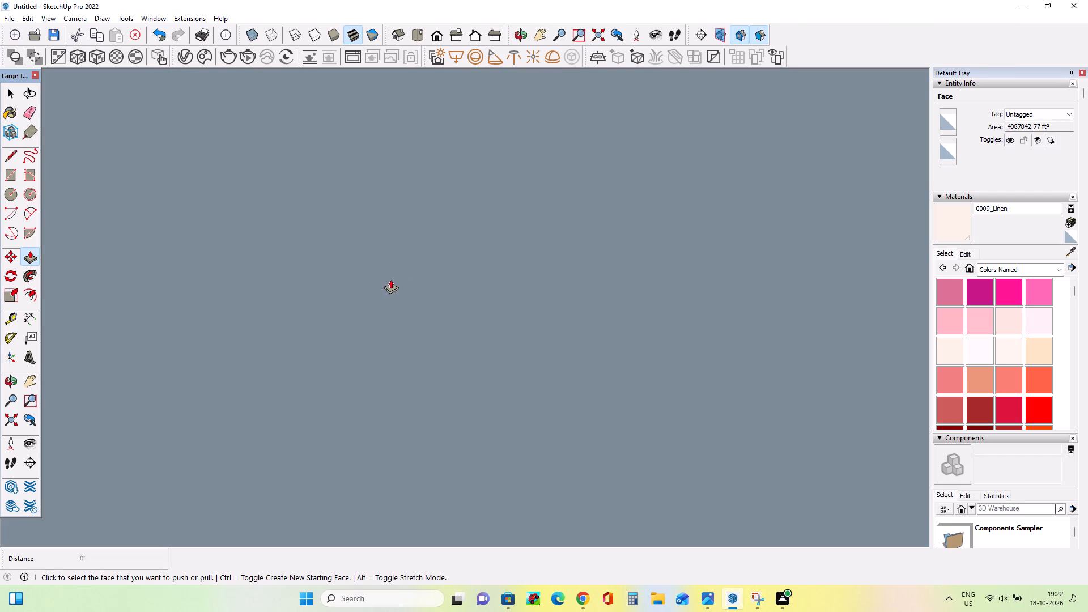
pyautogui.scroll(-2, 390, 279)
pyautogui.moveTo(377, 262); pyautogui.dragTo(564, 228, button='middle')
pyautogui.scroll(-3, 561, 224)
pyautogui.scroll(-3, 338, 232)
pyautogui.scroll(-6, 193, 242)
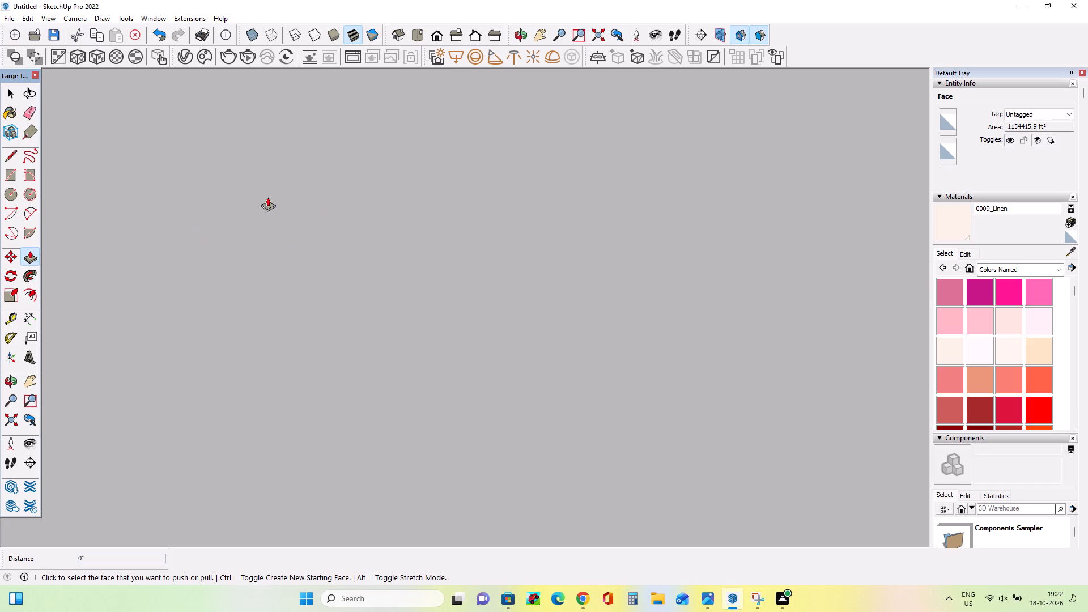
pyautogui.scroll(-2, 267, 197)
pyautogui.scroll(-4, 223, 246)
pyautogui.scroll(-11, 275, 249)
pyautogui.scroll(-20, 278, 250)
pyautogui.scroll(-7, 278, 250)
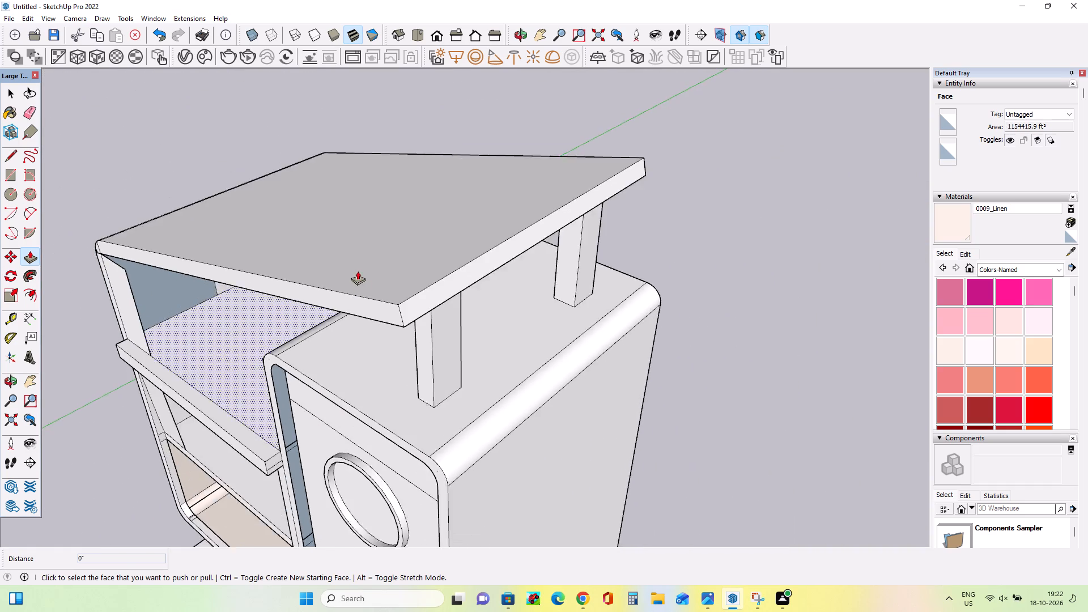
pyautogui.moveTo(194, 380); pyautogui.dragTo(413, 256, button='middle')
pyautogui.moveTo(373, 396); pyautogui.dragTo(255, 262, button='middle')
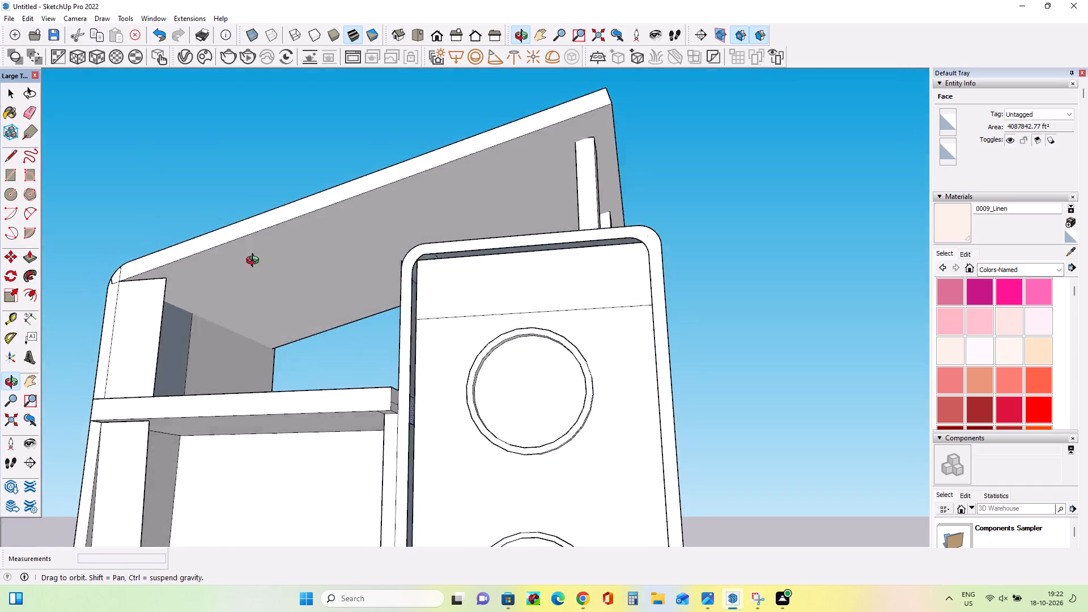
pyautogui.moveTo(255, 262); pyautogui.dragTo(174, 383, button='middle')
pyautogui.scroll(6, 223, 483)
pyautogui.scroll(-1, 220, 494)
pyautogui.scroll(1, 220, 494)
pyautogui.moveTo(226, 487); pyautogui.dragTo(241, 460, button='middle')
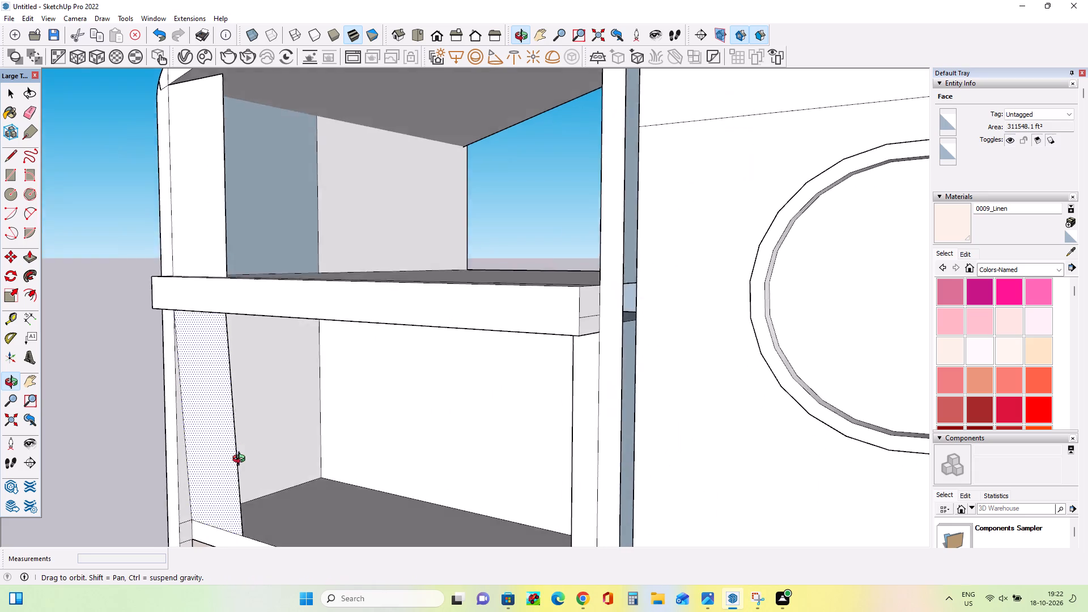
pyautogui.moveTo(241, 460); pyautogui.dragTo(249, 445, button='middle')
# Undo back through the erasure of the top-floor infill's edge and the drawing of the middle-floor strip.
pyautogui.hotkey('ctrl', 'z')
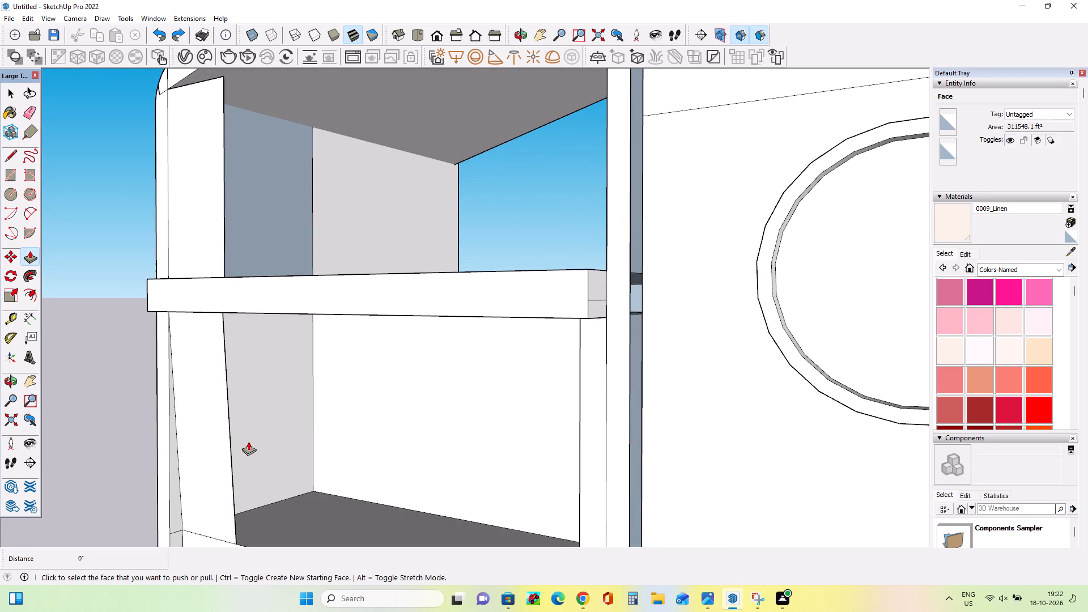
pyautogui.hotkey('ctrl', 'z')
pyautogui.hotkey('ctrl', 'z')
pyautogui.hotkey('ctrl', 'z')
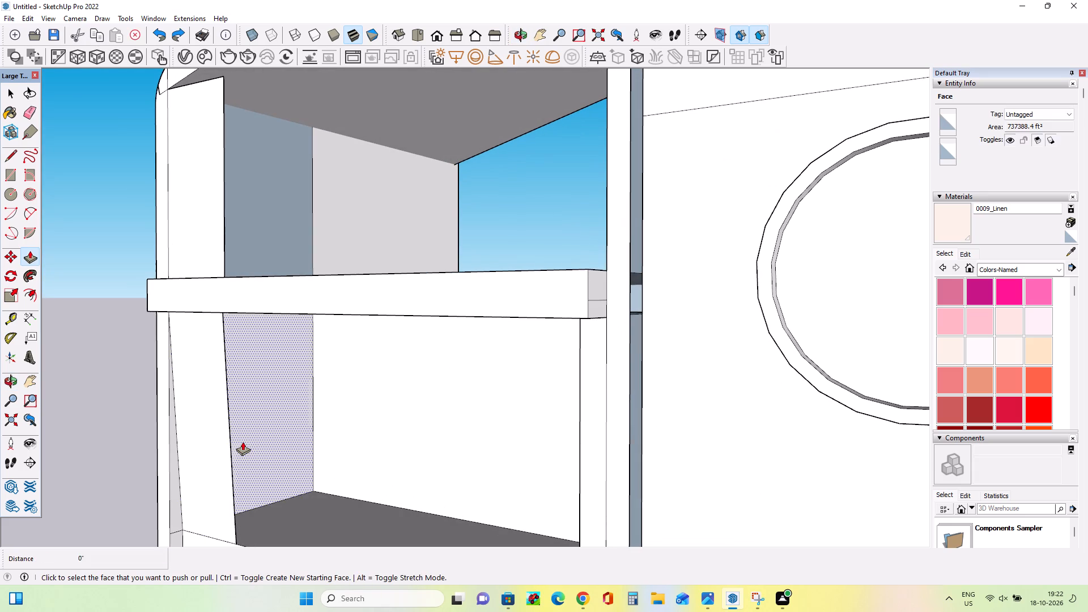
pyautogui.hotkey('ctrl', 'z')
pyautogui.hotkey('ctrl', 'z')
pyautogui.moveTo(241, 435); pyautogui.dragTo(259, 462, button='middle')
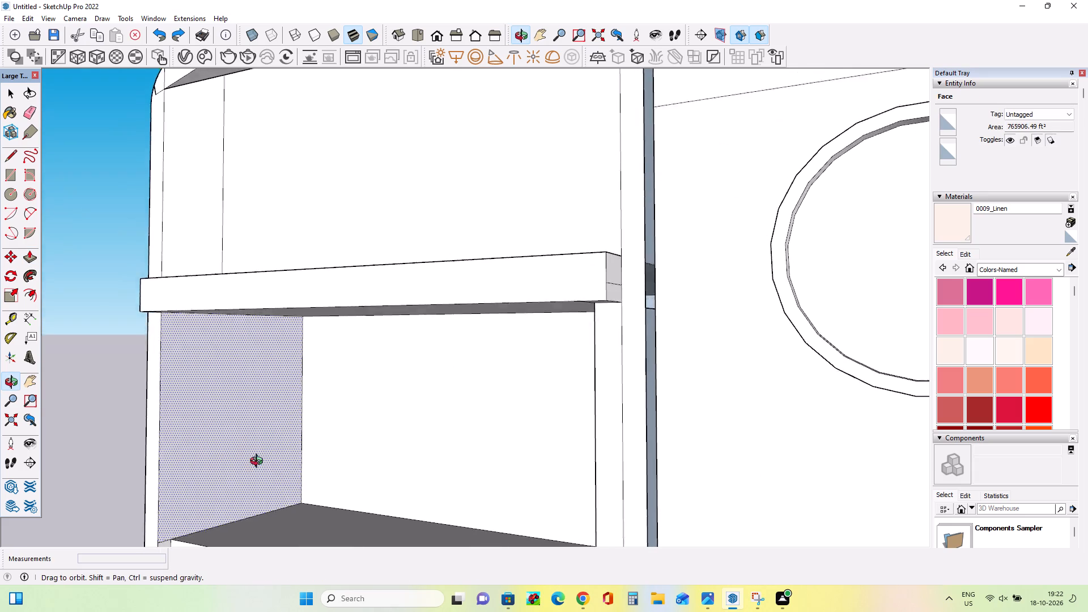
# Draw a narrow full-height rectangle, about 922' 8" by 60' 7", on the side wall's inner face in the middle-floor opening.
pyautogui.moveTo(259, 462); pyautogui.dragTo(261, 468, button='middle')
pyautogui.scroll(-7, 257, 465)
pyautogui.moveTo(312, 495); pyautogui.dragTo(251, 508, button='middle')
pyautogui.scroll(3, 241, 464)
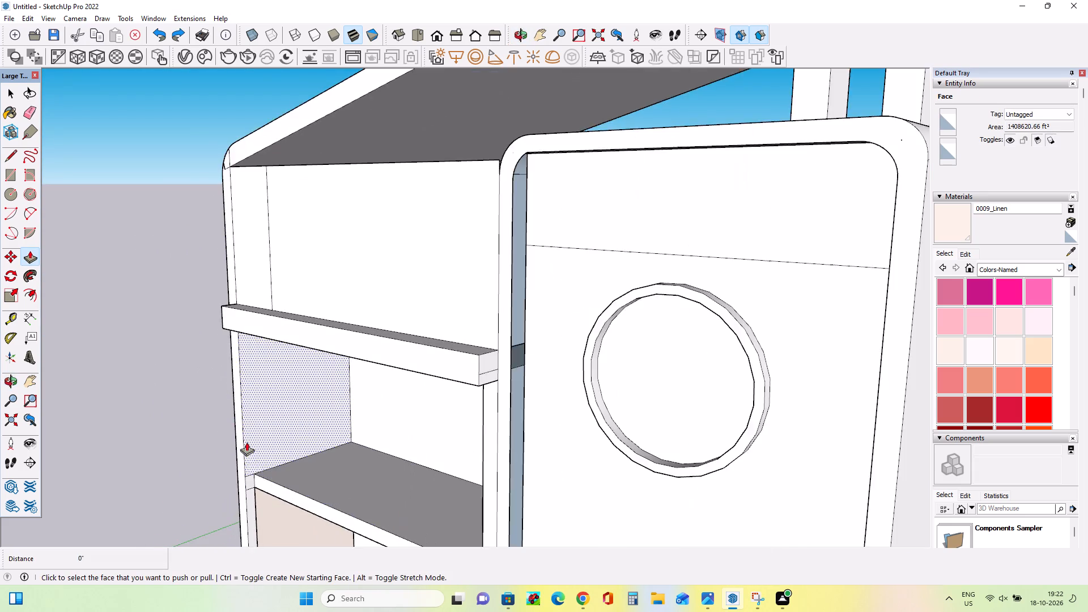
pyautogui.scroll(5, 246, 442)
pyautogui.moveTo(261, 454); pyautogui.dragTo(270, 333, button='middle')
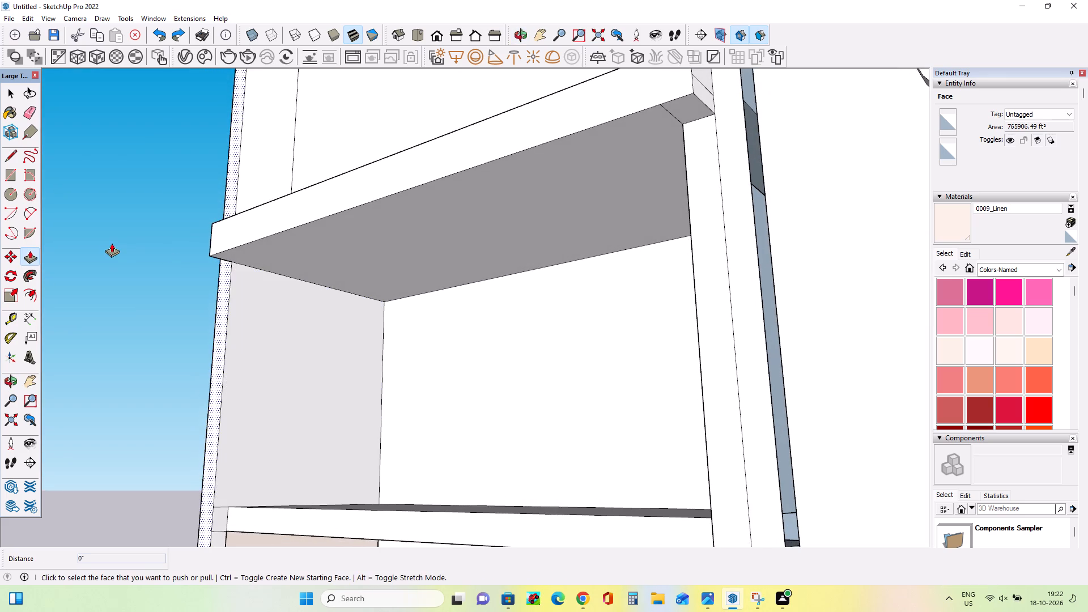
pyautogui.click(9, 180)
pyautogui.click(232, 506)
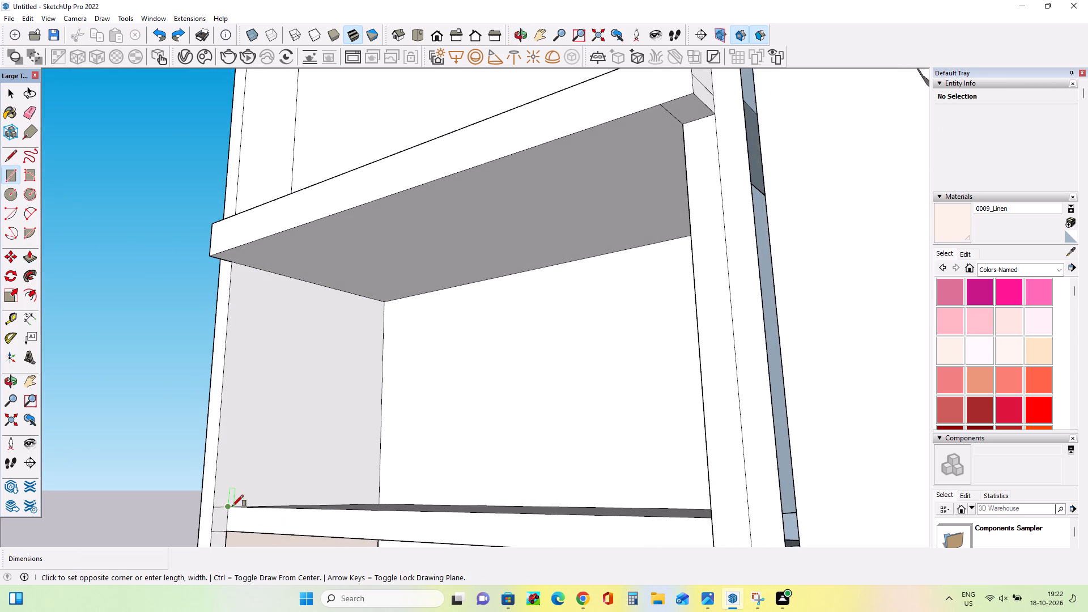
pyautogui.click(258, 270)
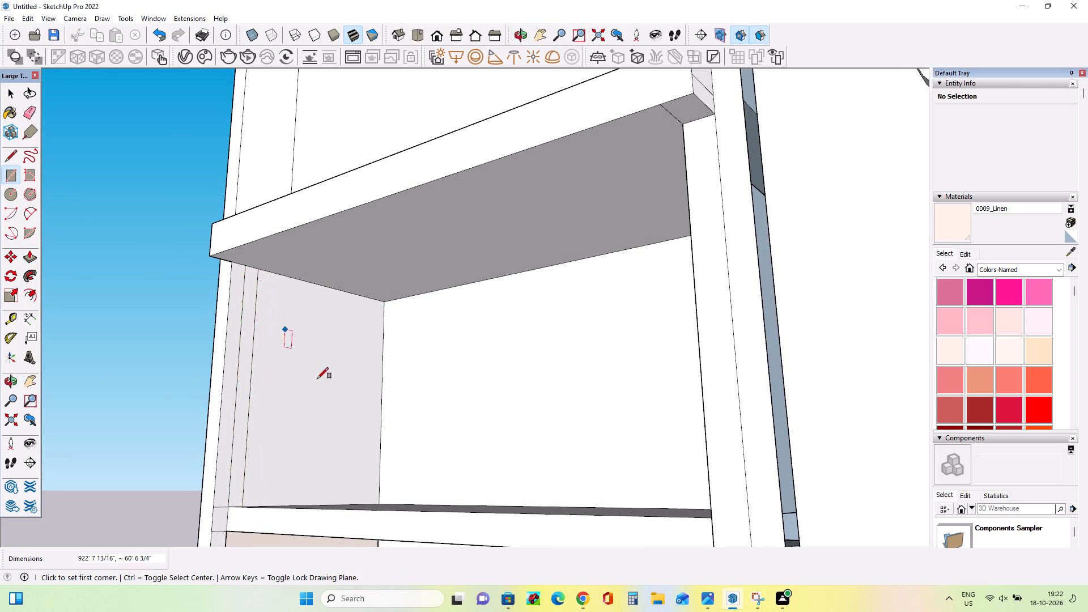
# Erase the edges of the top-floor infill face and its narrow strip to clear the whole terrace opening.
pyautogui.moveTo(326, 403); pyautogui.dragTo(290, 510, button='middle')
pyautogui.click(35, 109)
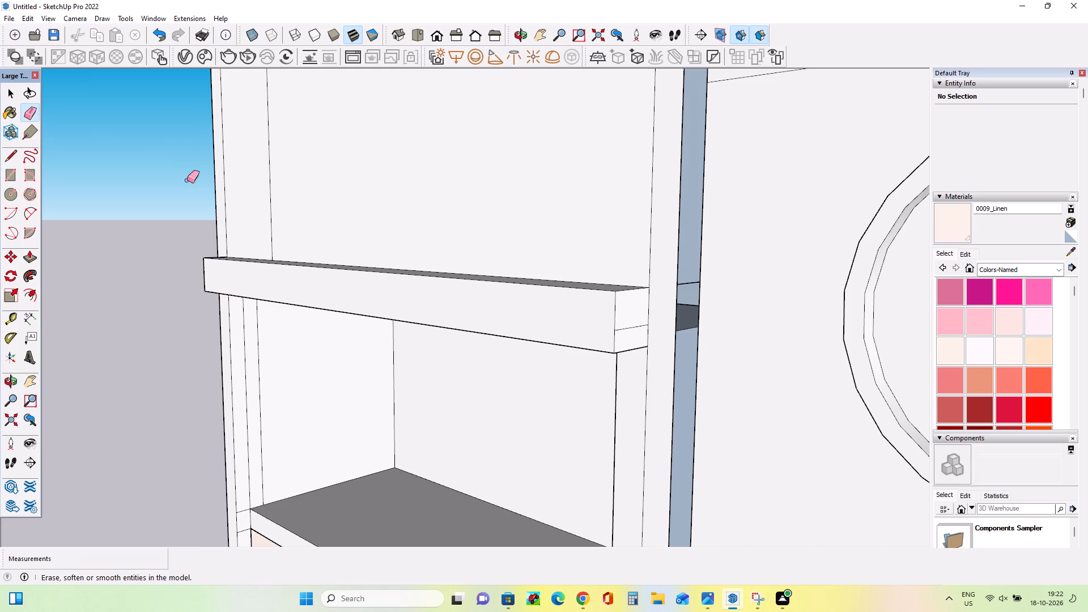
pyautogui.scroll(-4, 326, 328)
pyautogui.moveTo(393, 139); pyautogui.dragTo(393, 144)
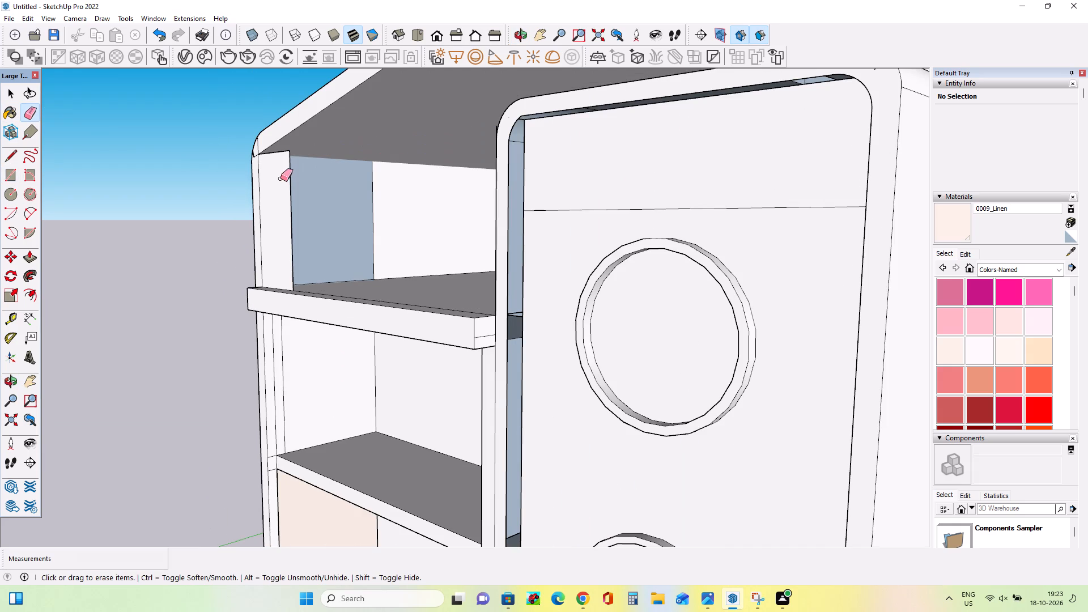
pyautogui.click(290, 191)
pyautogui.moveTo(301, 278); pyautogui.dragTo(291, 288, button='middle')
pyautogui.scroll(6, 299, 136)
pyautogui.click(293, 142)
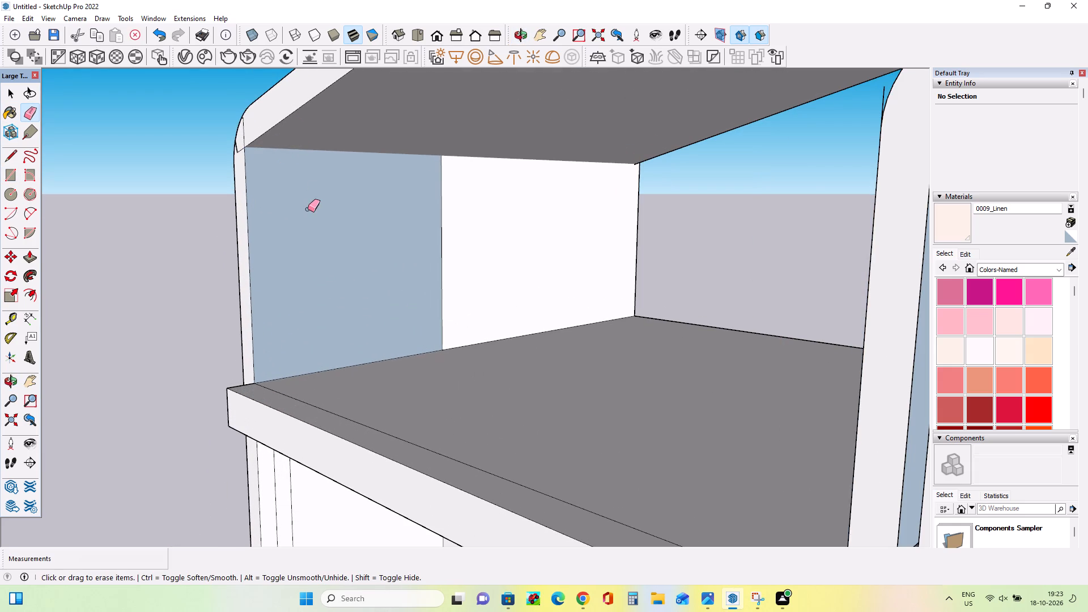
# Draw a narrow full-height rectangle along the front edge of the side wall's inner face in the top-floor opening.
pyautogui.moveTo(307, 216); pyautogui.dragTo(295, 233, button='middle')
pyautogui.moveTo(320, 280); pyautogui.dragTo(311, 271, button='middle')
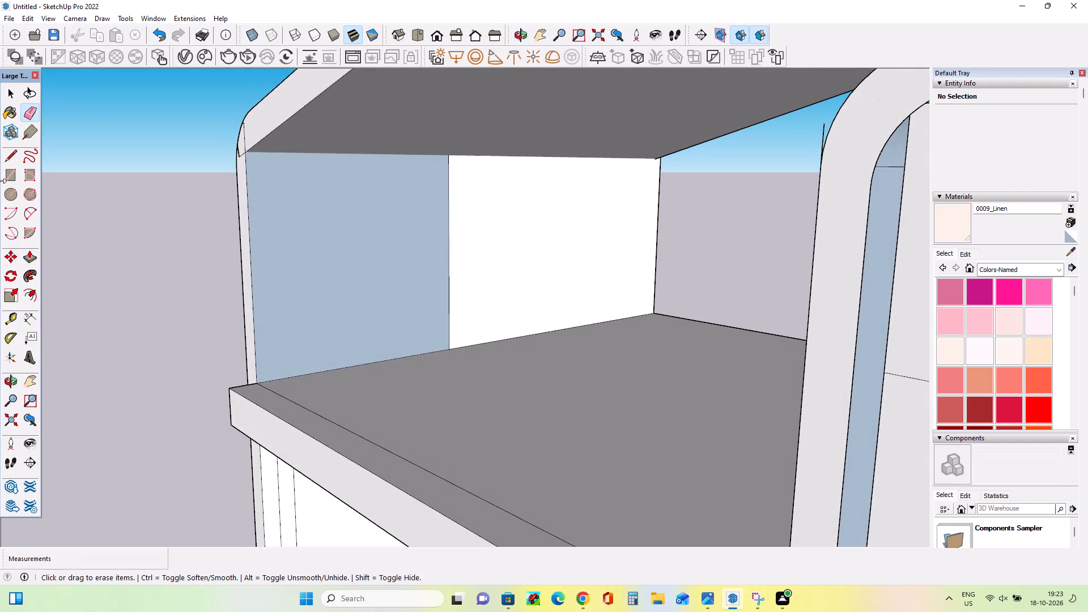
pyautogui.click(8, 174)
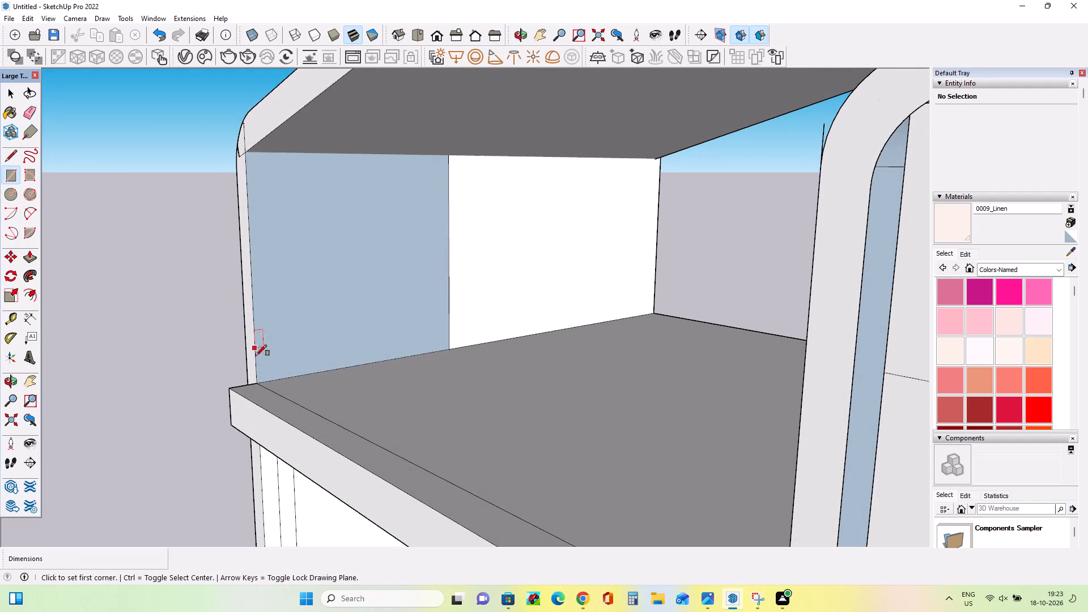
pyautogui.click(257, 384)
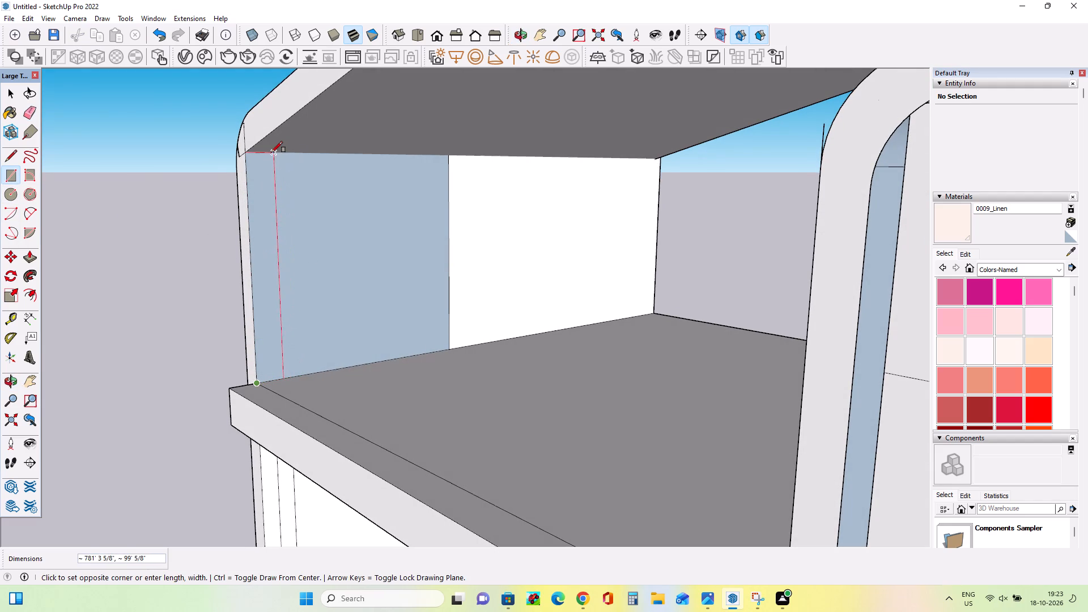
pyautogui.click(266, 151)
# Push/Pull the narrow top-floor rectangle about 350' 11" out from the side wall into the terrace opening.
pyautogui.moveTo(337, 279); pyautogui.dragTo(327, 302, button='middle')
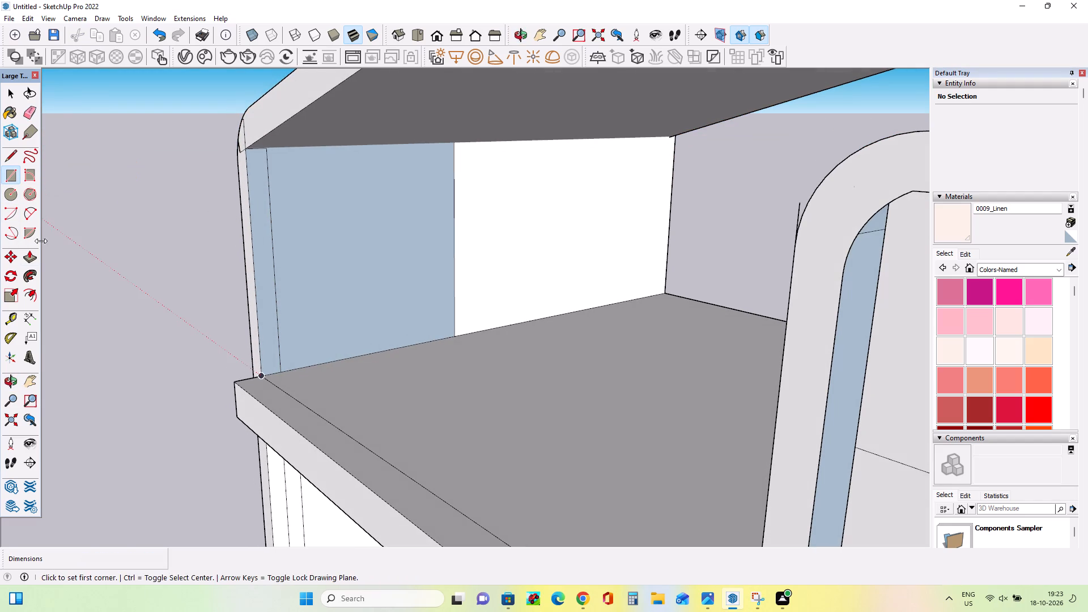
pyautogui.click(32, 253)
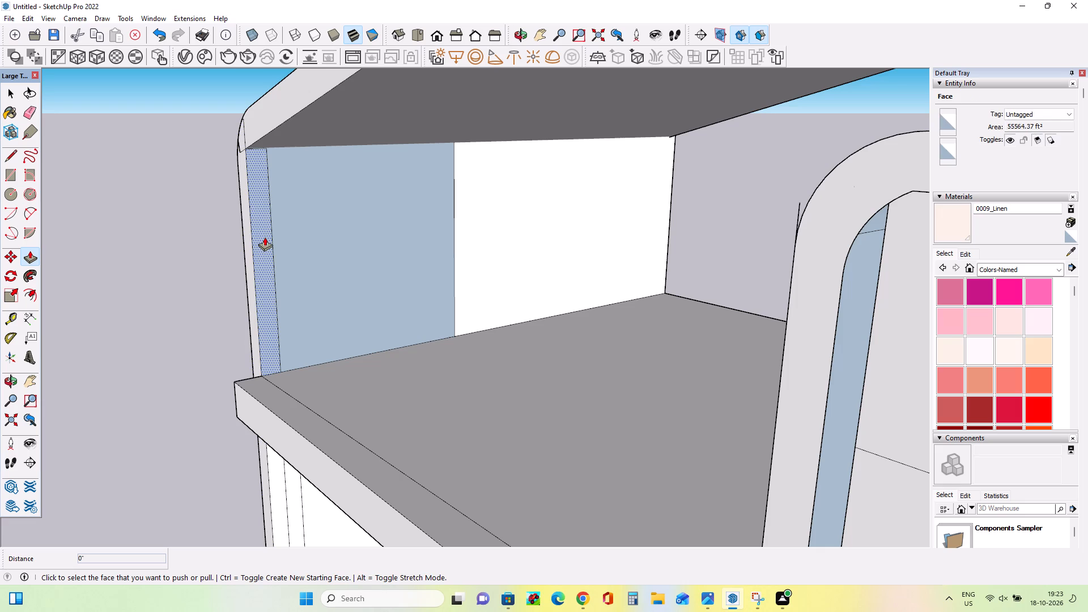
pyautogui.click(269, 242)
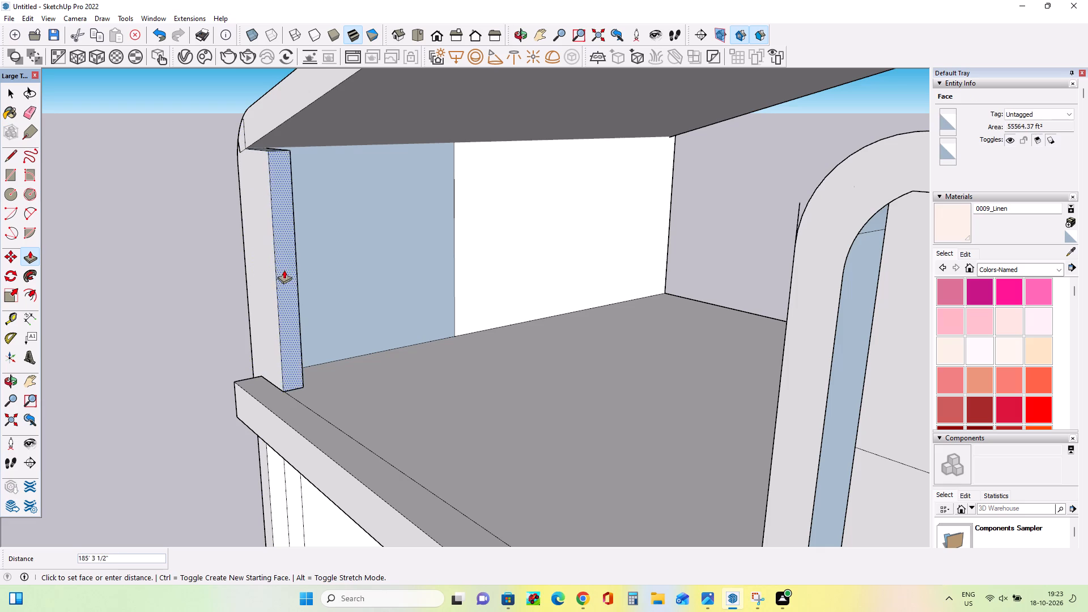
pyautogui.click(295, 295)
# Push/Pull the top face of the top-floor wall strip about 93' 4" up into the sloped roof slab.
pyautogui.moveTo(295, 292); pyautogui.dragTo(592, 393, button='middle')
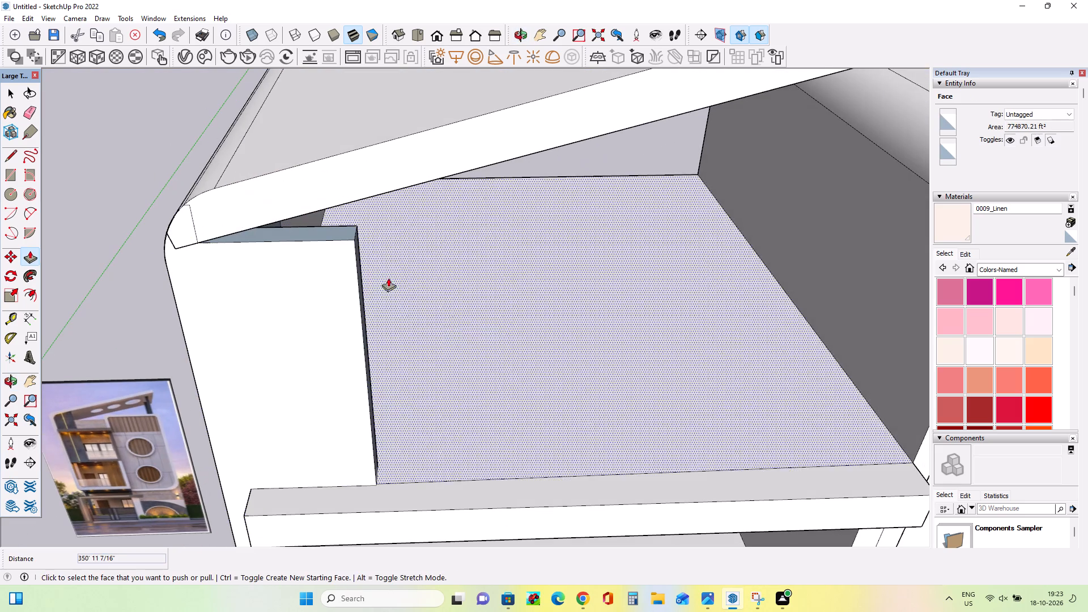
pyautogui.click(318, 234)
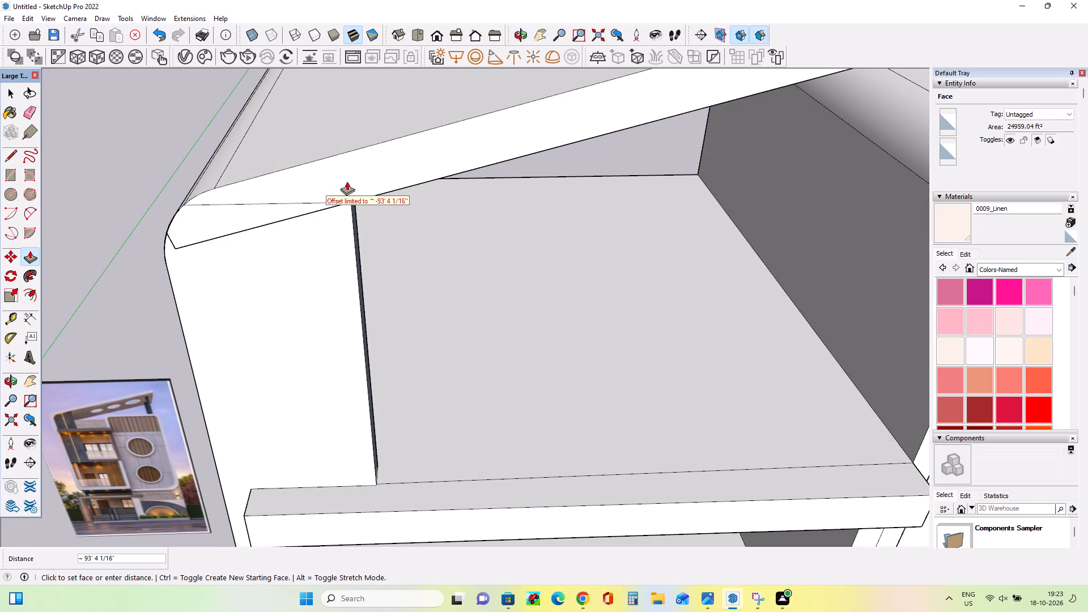
pyautogui.click(347, 181)
# Push/Pull the narrow middle-floor rectangle out from the side wall into the balcony opening to form a wall strip.
pyautogui.moveTo(390, 265); pyautogui.dragTo(395, 252, button='middle')
pyautogui.scroll(-3, 395, 253)
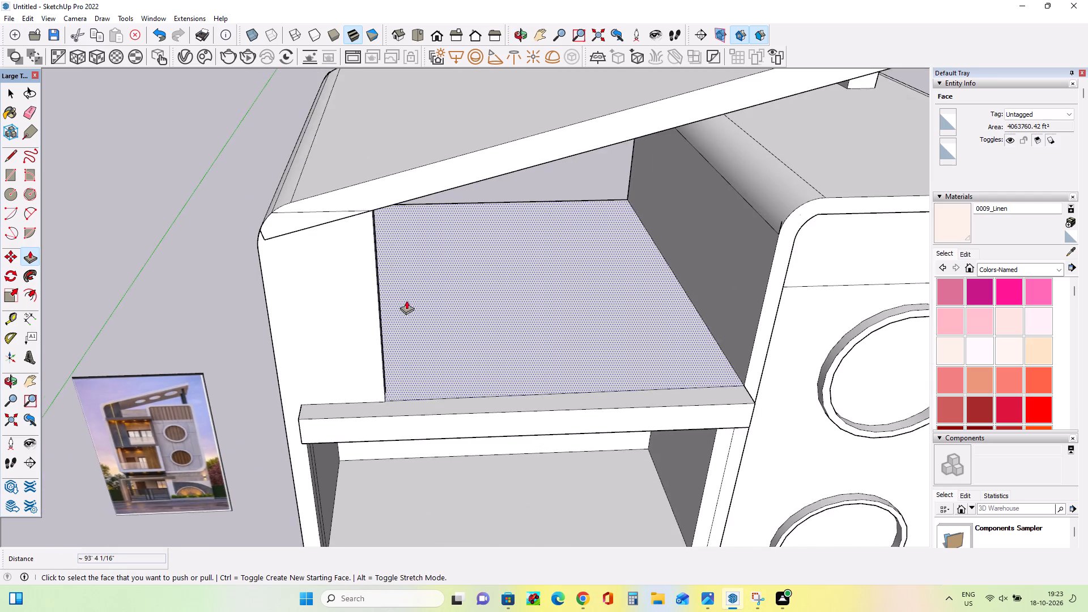
pyautogui.moveTo(405, 303); pyautogui.dragTo(398, 226, button='middle')
pyautogui.scroll(-3, 398, 226)
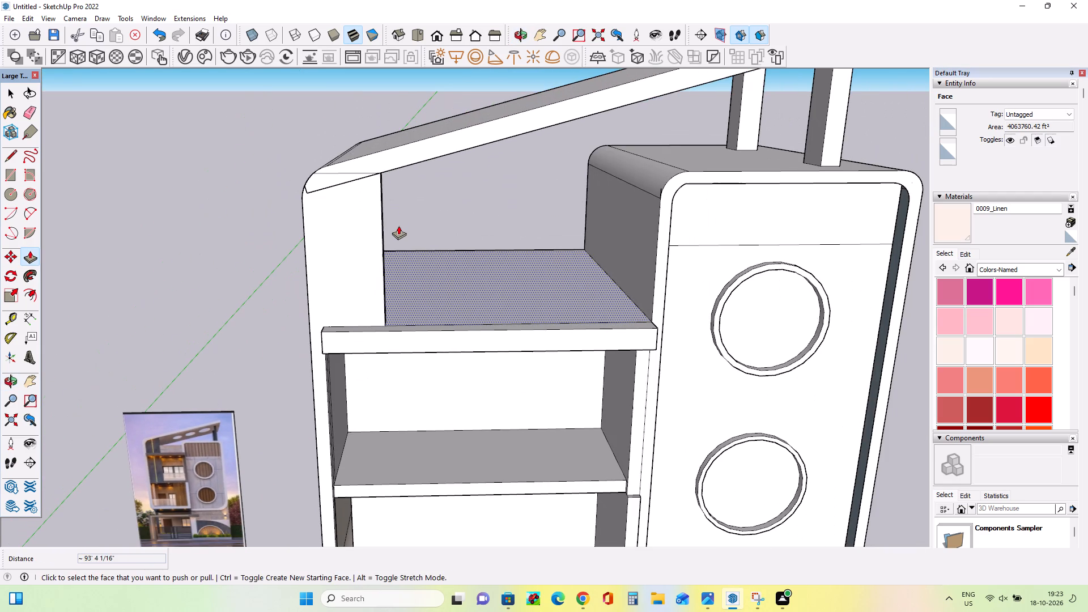
pyautogui.scroll(2, 331, 299)
pyautogui.moveTo(335, 303); pyautogui.dragTo(377, 308, button='middle')
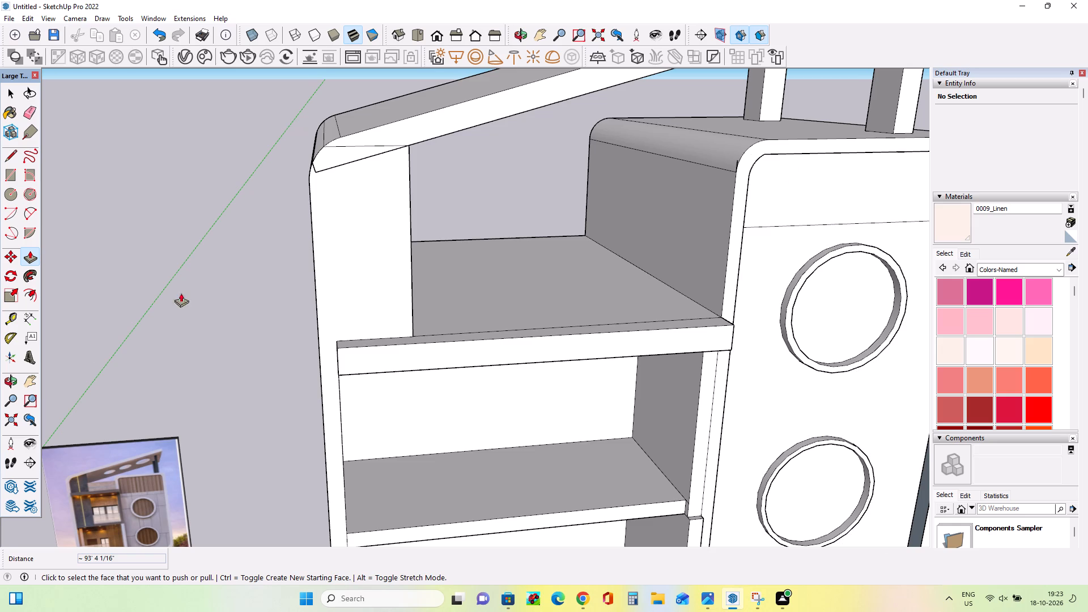
pyautogui.moveTo(398, 413); pyautogui.dragTo(178, 435, button='middle')
pyautogui.moveTo(305, 436); pyautogui.dragTo(363, 441)
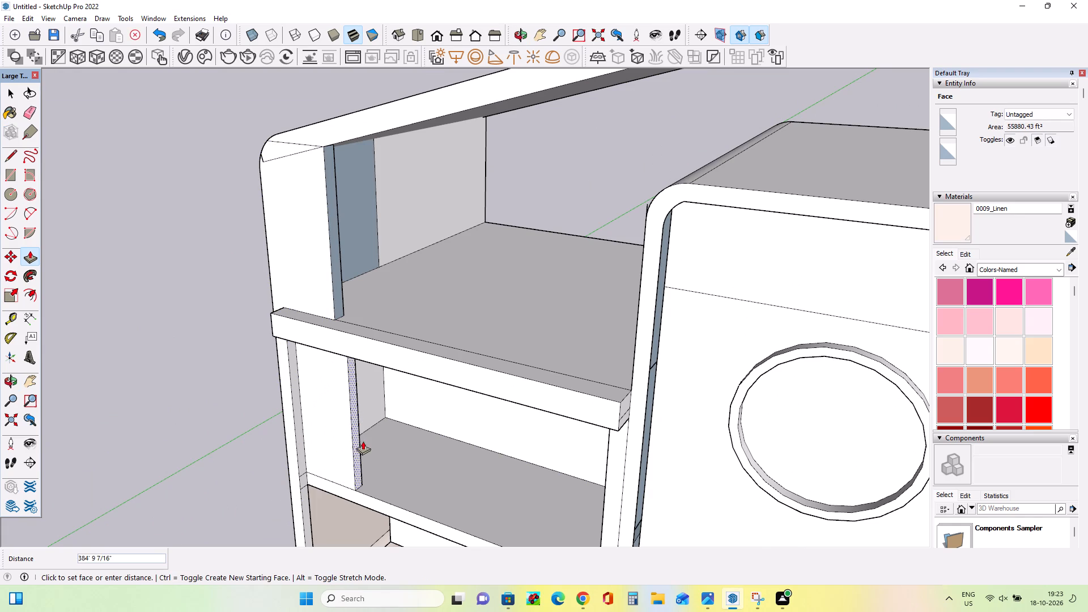
pyautogui.moveTo(363, 441); pyautogui.dragTo(348, 431)
# Adjust the middle-floor strip's width against the top-floor strip with Push/Pull, finishing with an extension of about 57' 1".
pyautogui.moveTo(397, 416); pyautogui.dragTo(585, 405, button='middle')
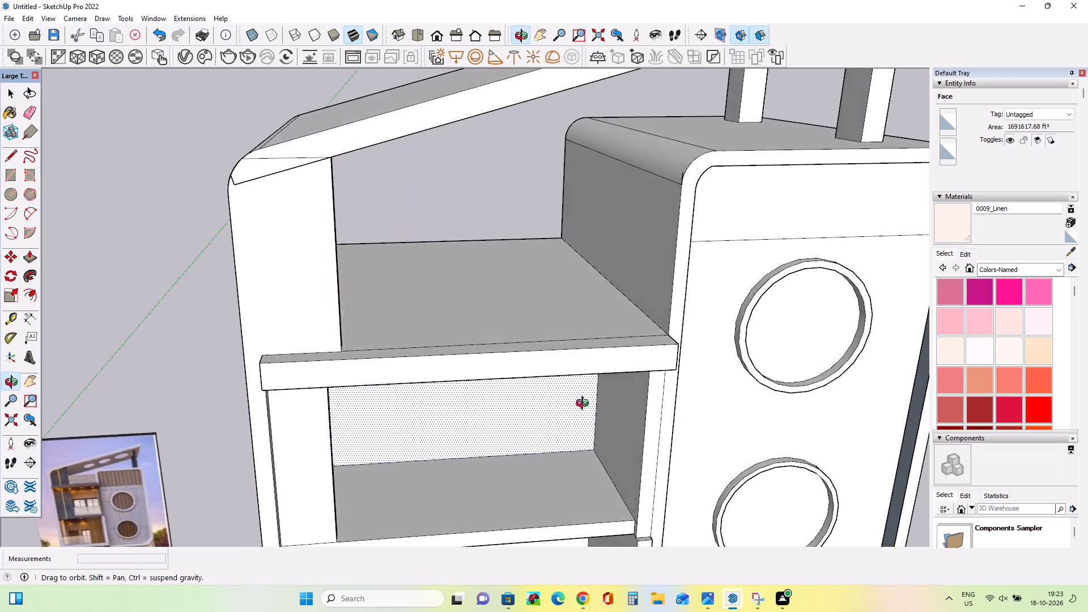
pyautogui.moveTo(585, 405); pyautogui.dragTo(527, 416, button='middle')
pyautogui.click(331, 449)
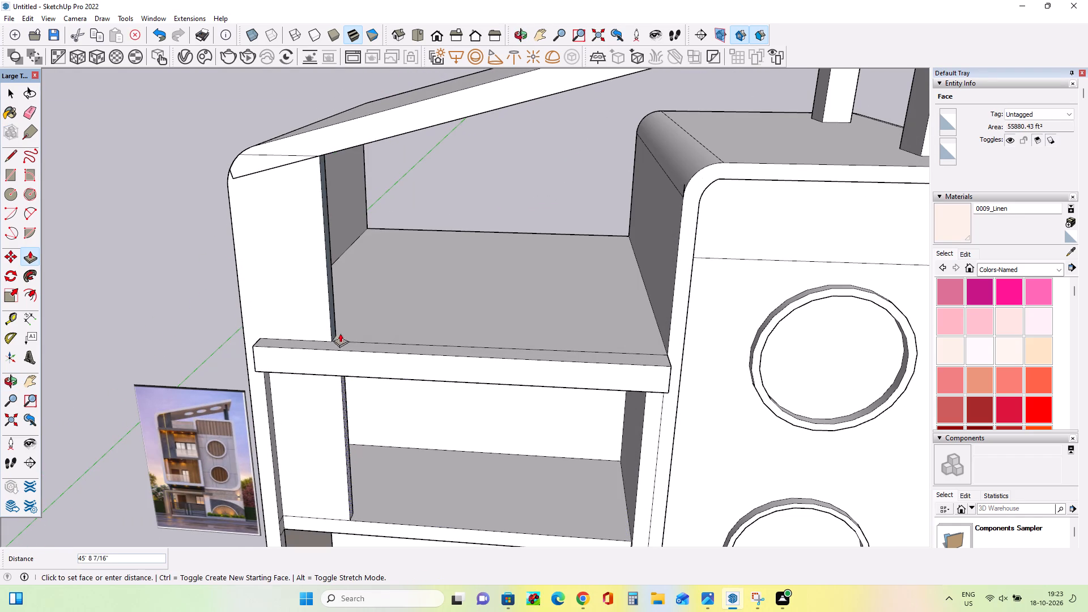
pyautogui.click(339, 324)
pyautogui.moveTo(353, 407); pyautogui.dragTo(309, 413, button='middle')
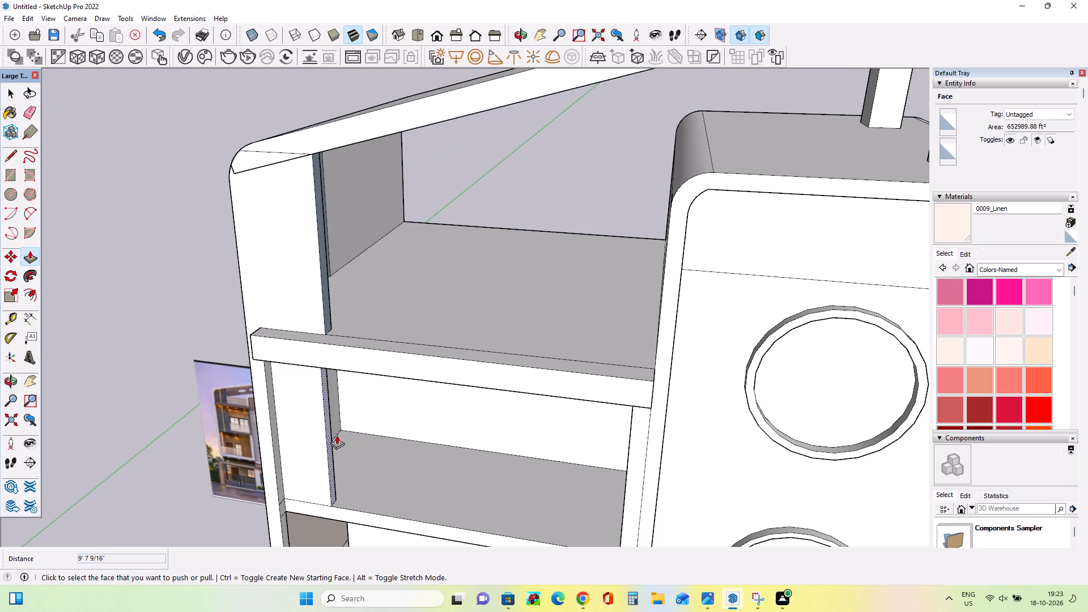
pyautogui.moveTo(329, 439); pyautogui.dragTo(339, 439)
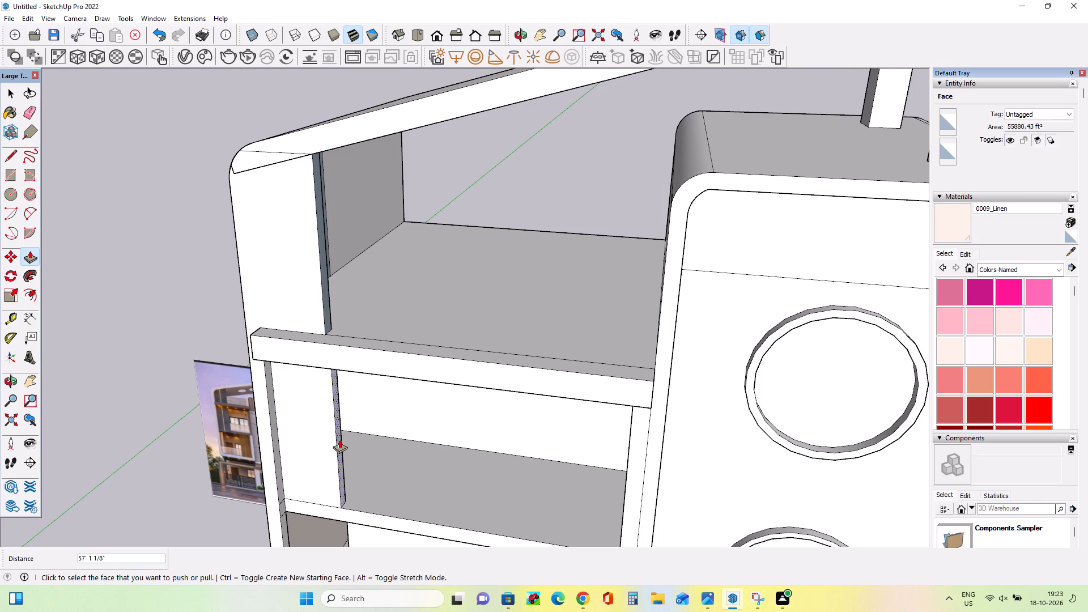
# Draw a narrow rectangle on the side wall's front from the terrace slab's upper corner to just below the roof slab.
pyautogui.moveTo(335, 433); pyautogui.dragTo(367, 437, button='middle')
pyautogui.moveTo(195, 282); pyautogui.dragTo(235, 300, button='middle')
pyautogui.click(8, 177)
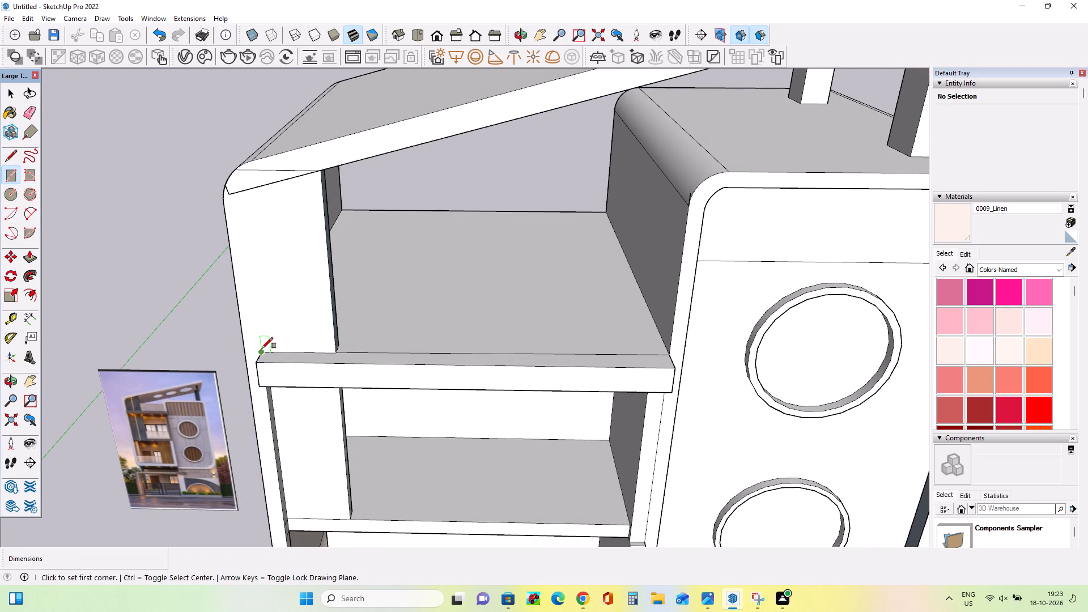
pyautogui.click(262, 348)
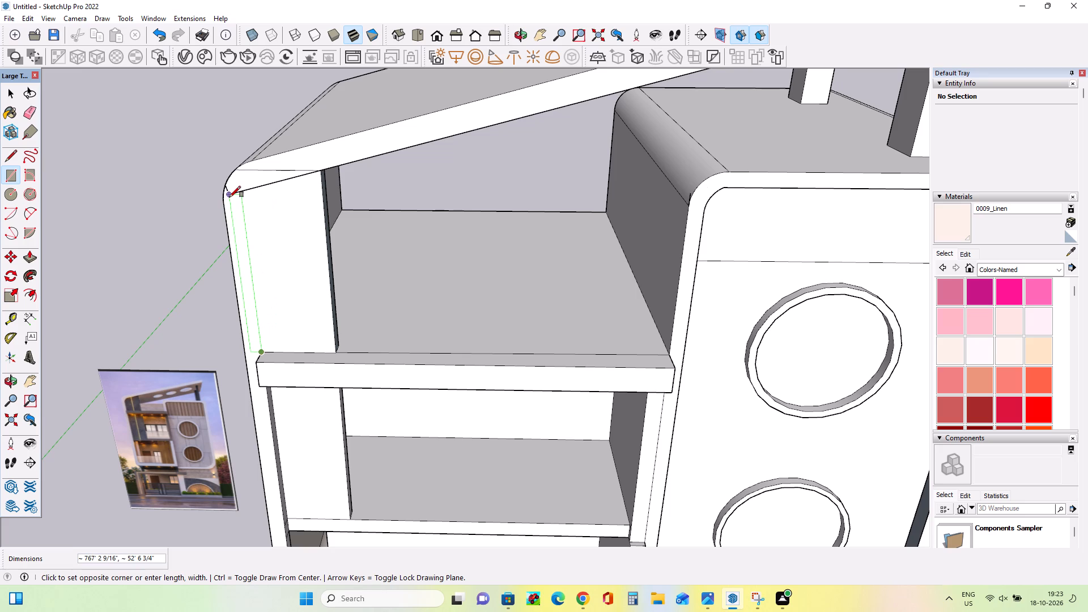
pyautogui.click(222, 199)
# Erase the short horizontal edge across the side wall's front at the level of the terrace slab's top.
pyautogui.moveTo(273, 279); pyautogui.dragTo(296, 280, button='middle')
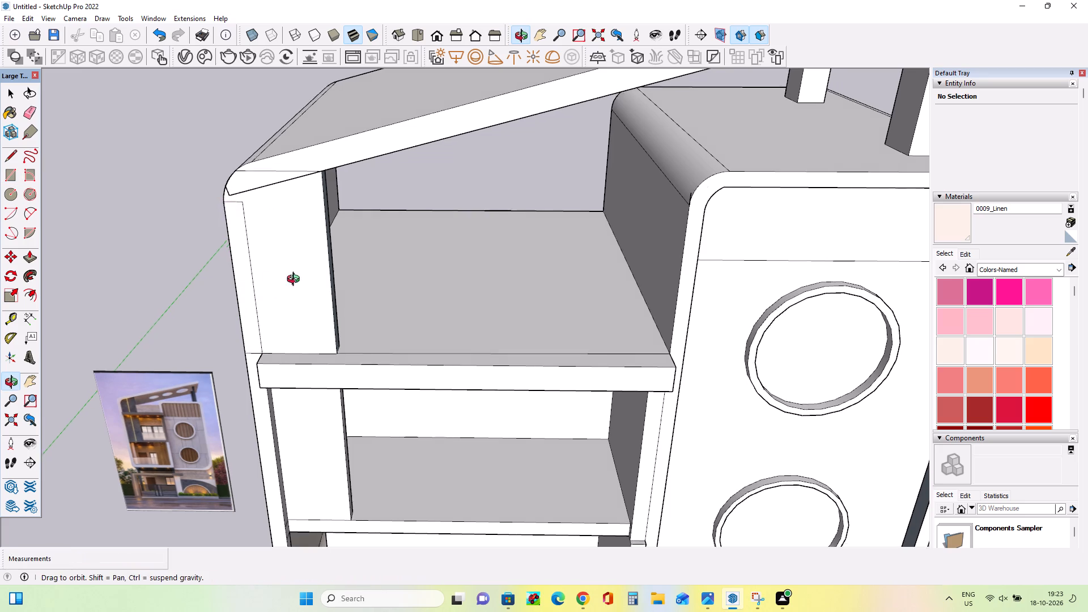
pyautogui.moveTo(296, 280); pyautogui.dragTo(380, 250, button='middle')
pyautogui.moveTo(328, 388); pyautogui.dragTo(305, 351, button='middle')
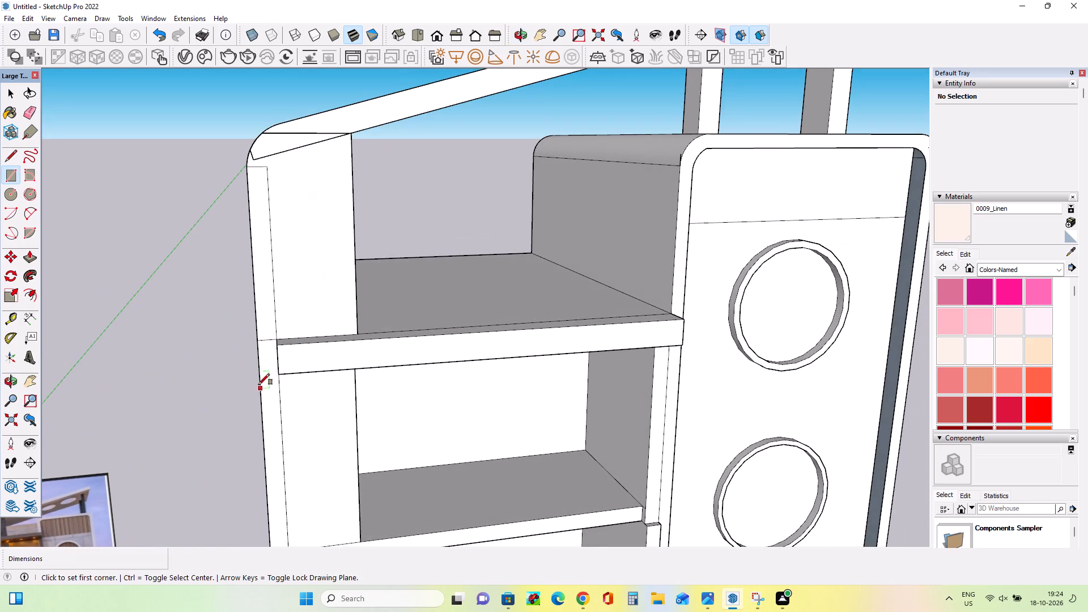
pyautogui.scroll(1, 269, 369)
pyautogui.click(31, 111)
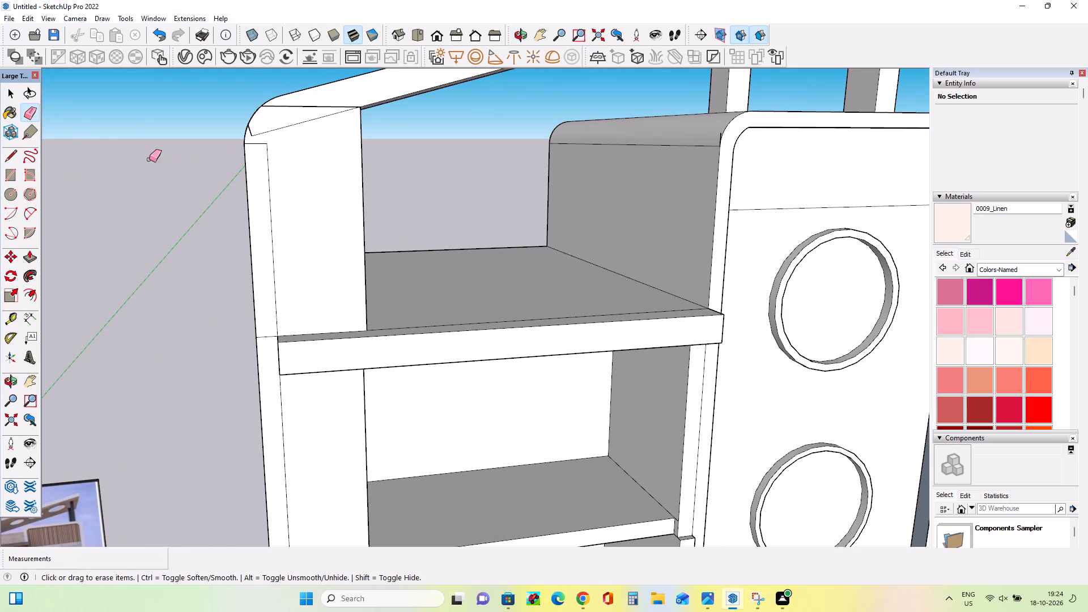
pyautogui.moveTo(270, 335); pyautogui.dragTo(270, 346)
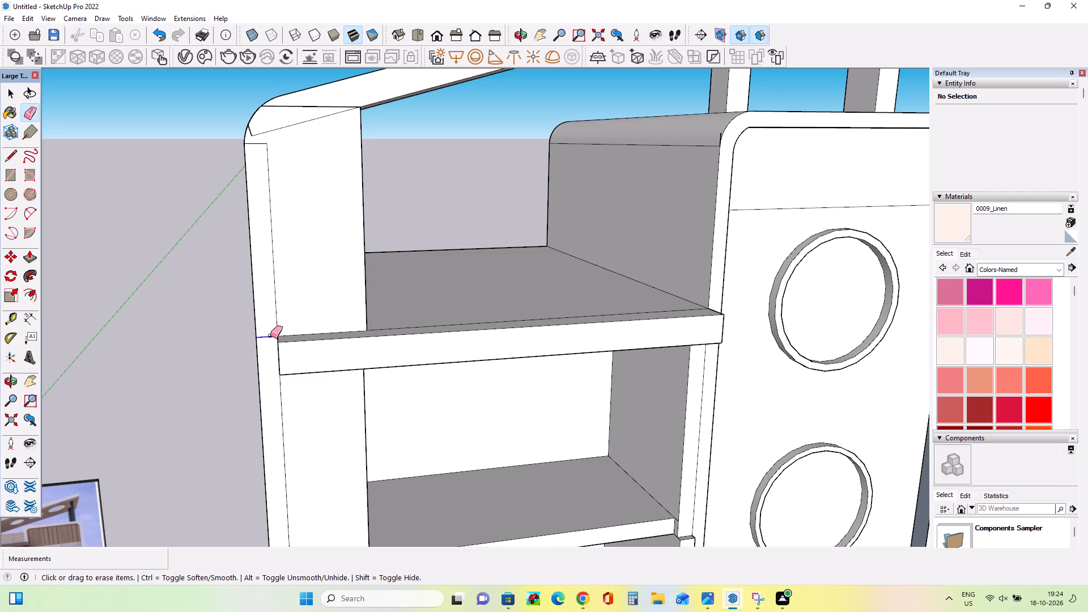
pyautogui.click(270, 335)
# Erase the horizontal line across the roof slab's front end above the top-floor wall strip.
pyautogui.scroll(-4, 234, 352)
pyautogui.moveTo(363, 311); pyautogui.dragTo(267, 411, button='middle')
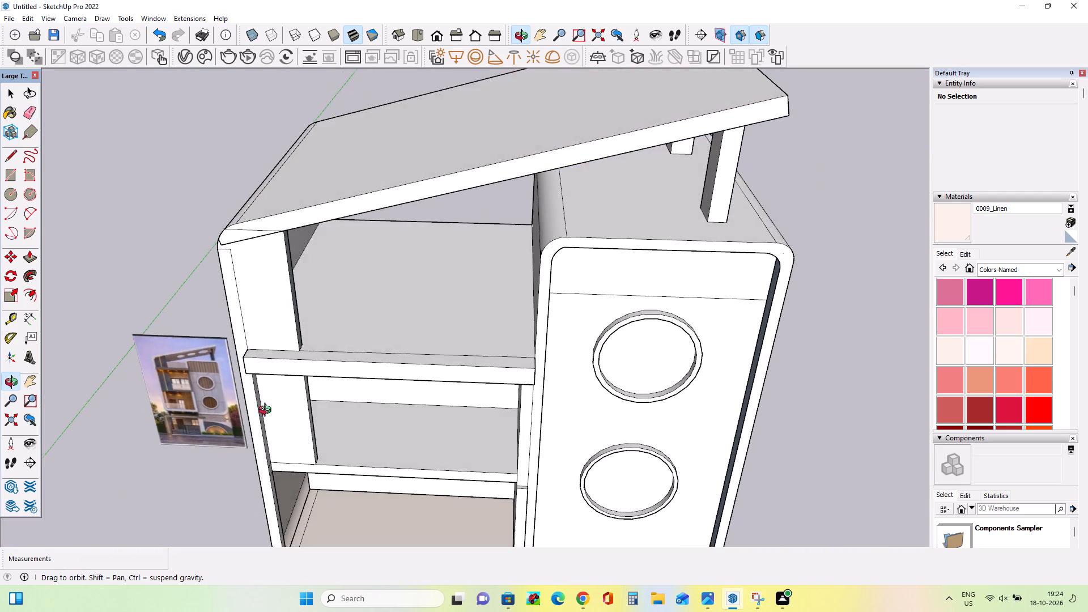
pyautogui.moveTo(267, 411); pyautogui.dragTo(341, 306, button='middle')
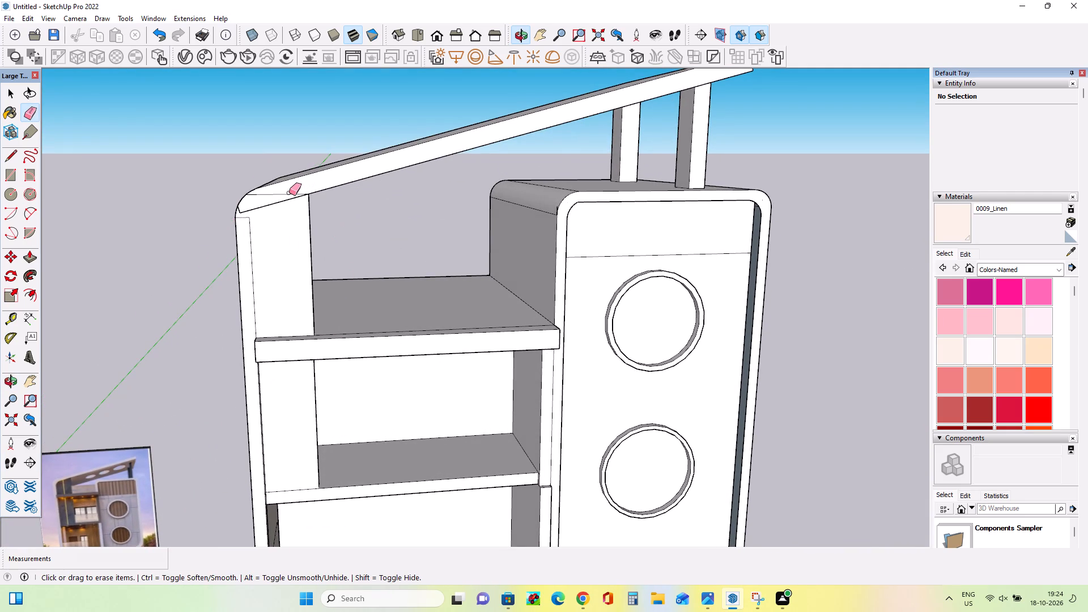
pyautogui.click(288, 194)
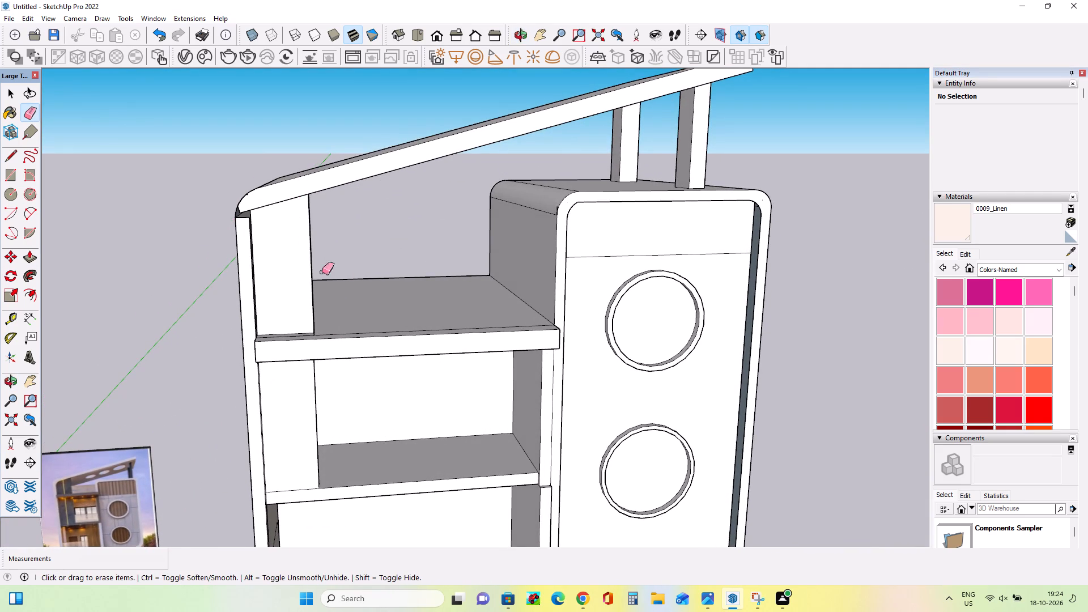
# Examine the corner where the side wall, the roof slab and the top-floor wall strip meet.
pyautogui.moveTo(320, 284); pyautogui.dragTo(247, 334, button='middle')
pyautogui.scroll(2, 240, 219)
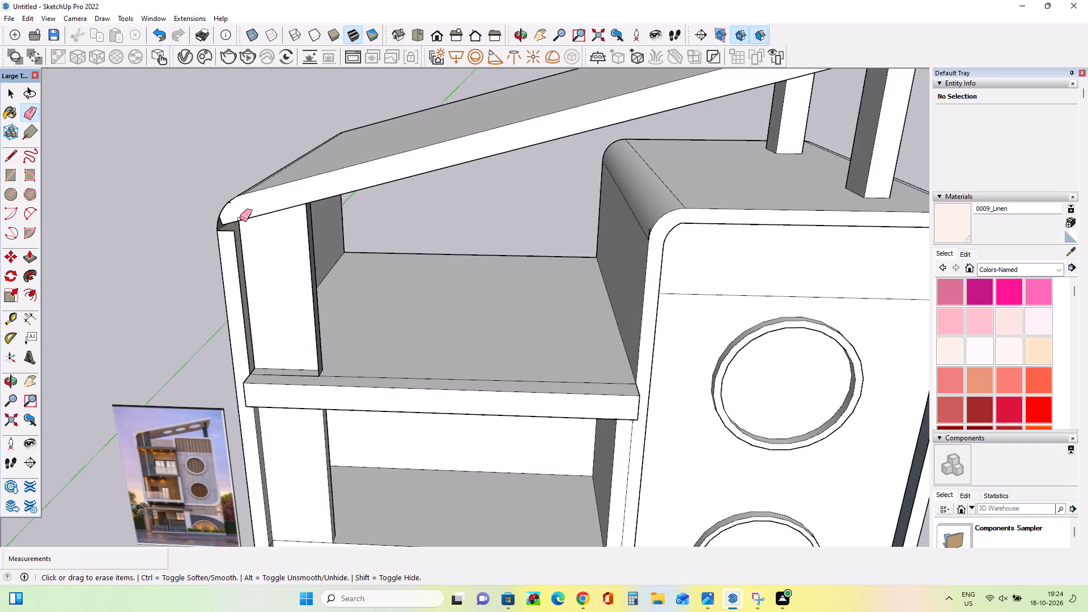
pyautogui.scroll(2, 240, 219)
pyautogui.scroll(-1, 240, 218)
pyautogui.moveTo(246, 231); pyautogui.dragTo(280, 322, button='middle')
pyautogui.scroll(5, 225, 263)
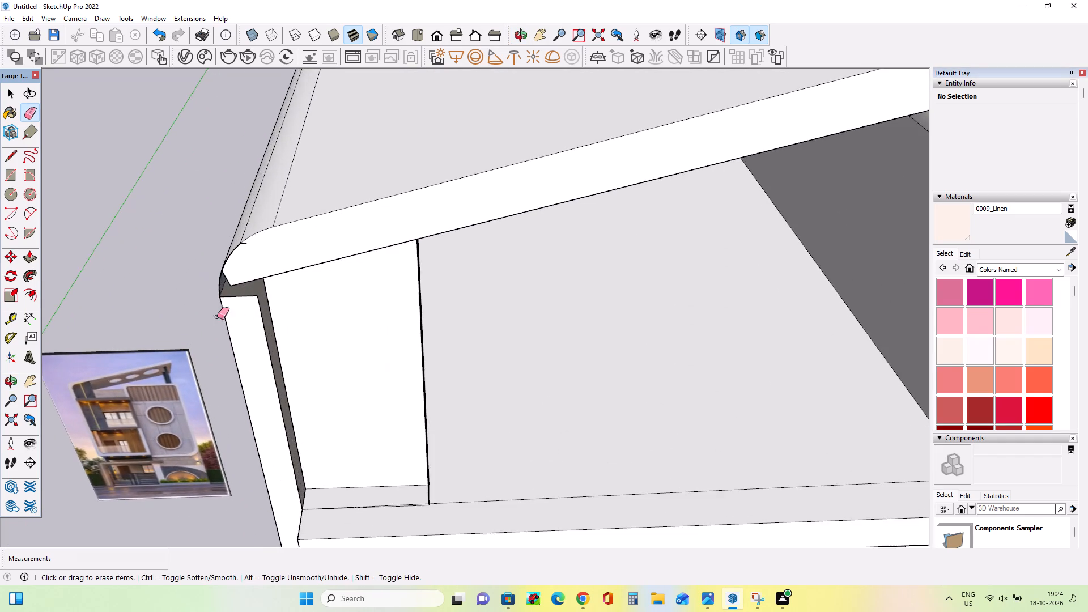
pyautogui.scroll(1, 217, 317)
pyautogui.moveTo(231, 324); pyautogui.dragTo(210, 291, button='middle')
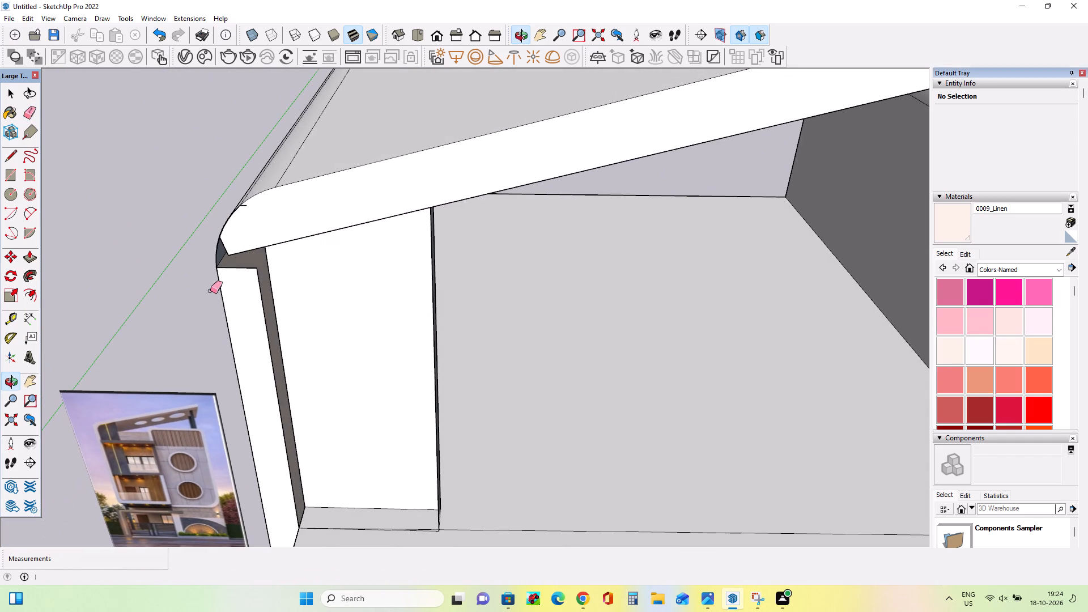
# Undo the erasure of the horizontal line across the roof slab's front end above the top-floor wall strip.
pyautogui.hotkey('ctrl', 'z')
pyautogui.moveTo(271, 281); pyautogui.dragTo(277, 298, button='middle')
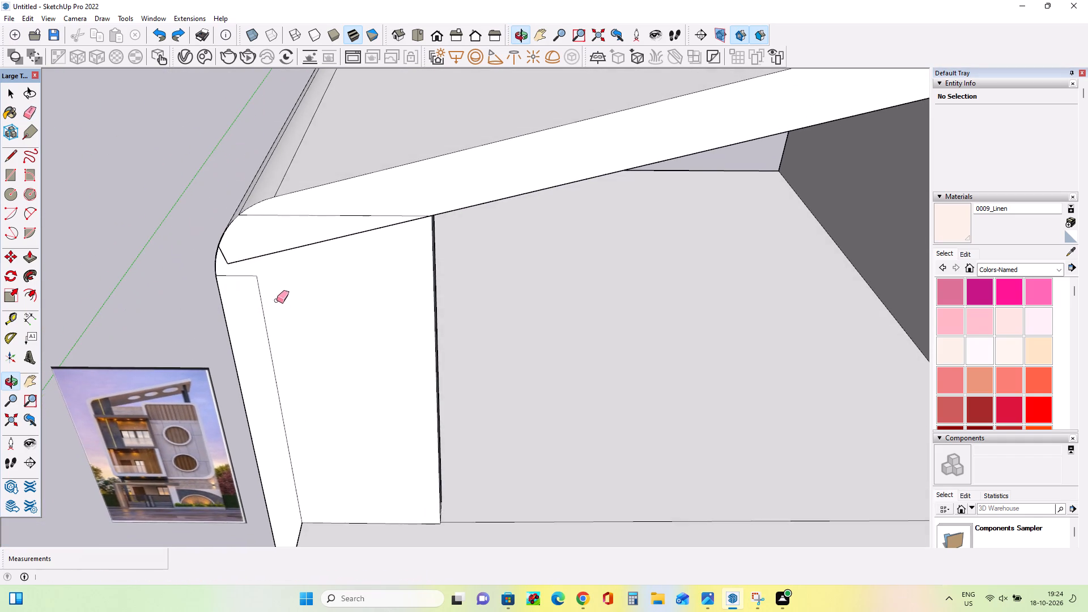
pyautogui.moveTo(263, 333); pyautogui.dragTo(307, 227, button='middle')
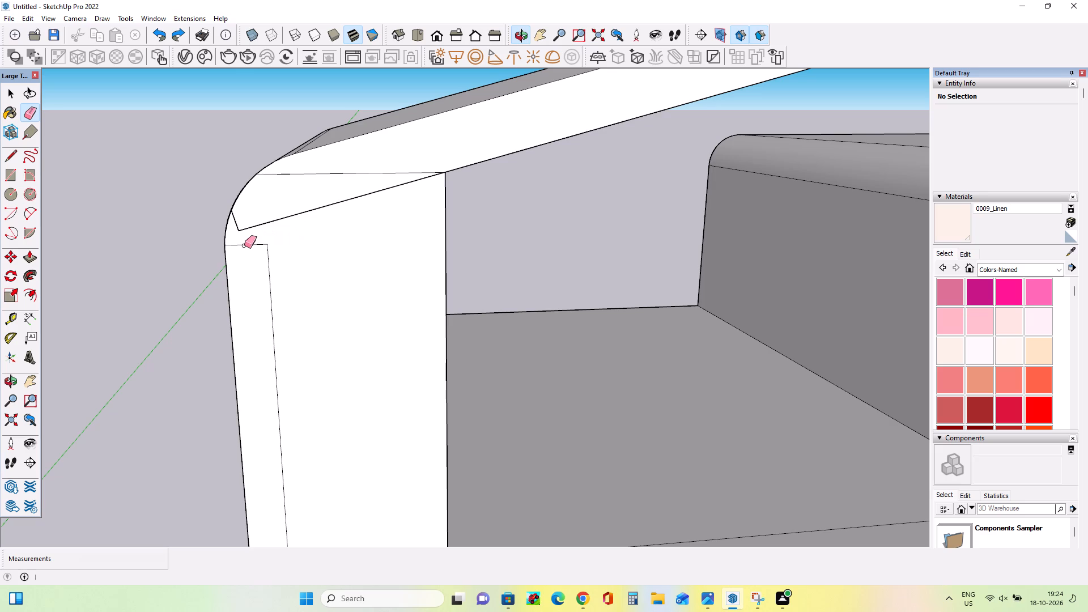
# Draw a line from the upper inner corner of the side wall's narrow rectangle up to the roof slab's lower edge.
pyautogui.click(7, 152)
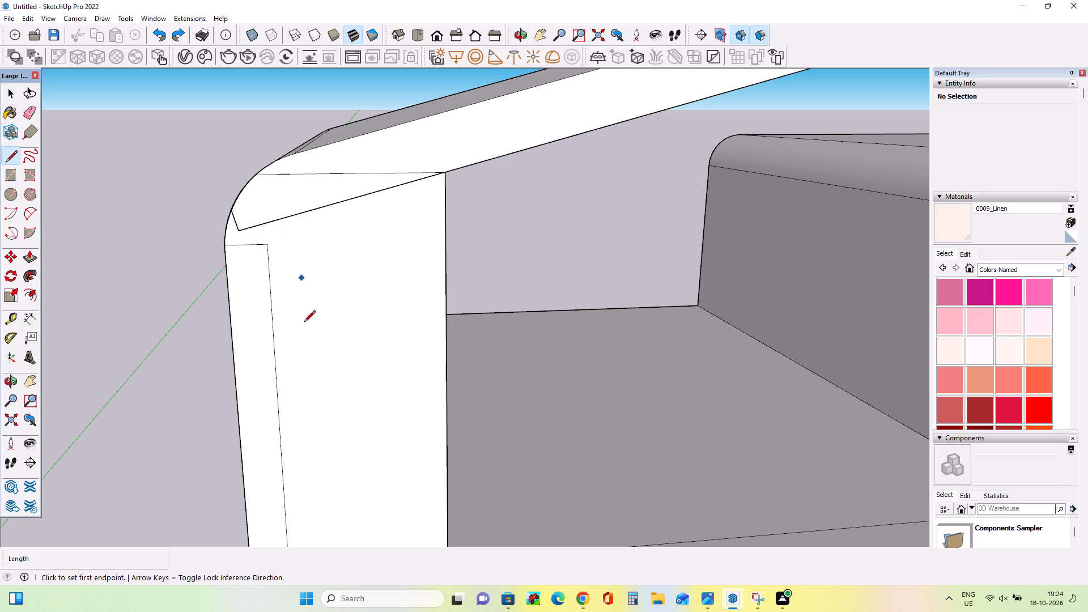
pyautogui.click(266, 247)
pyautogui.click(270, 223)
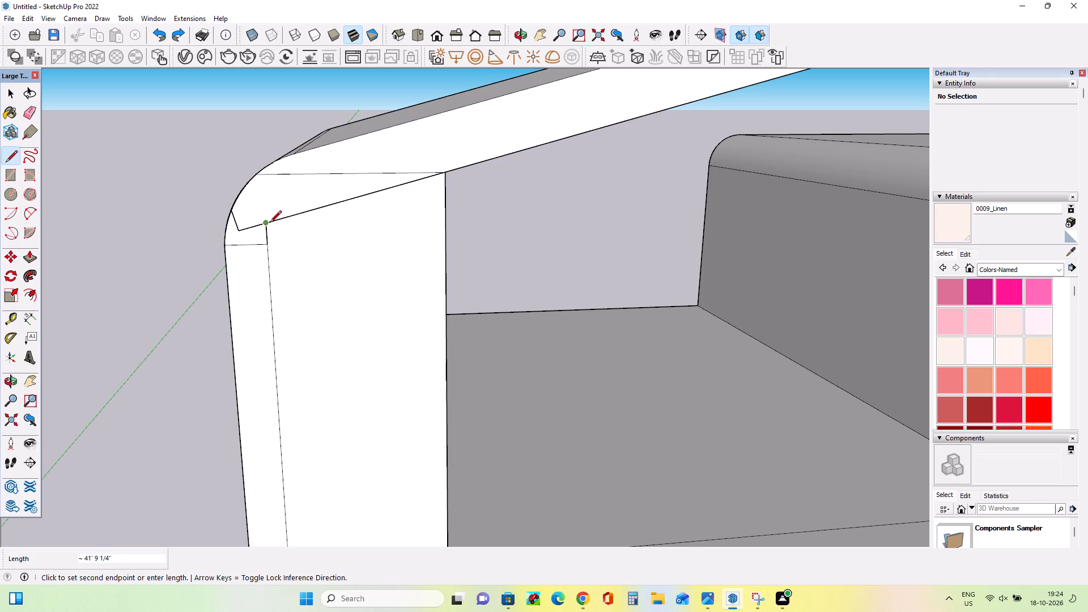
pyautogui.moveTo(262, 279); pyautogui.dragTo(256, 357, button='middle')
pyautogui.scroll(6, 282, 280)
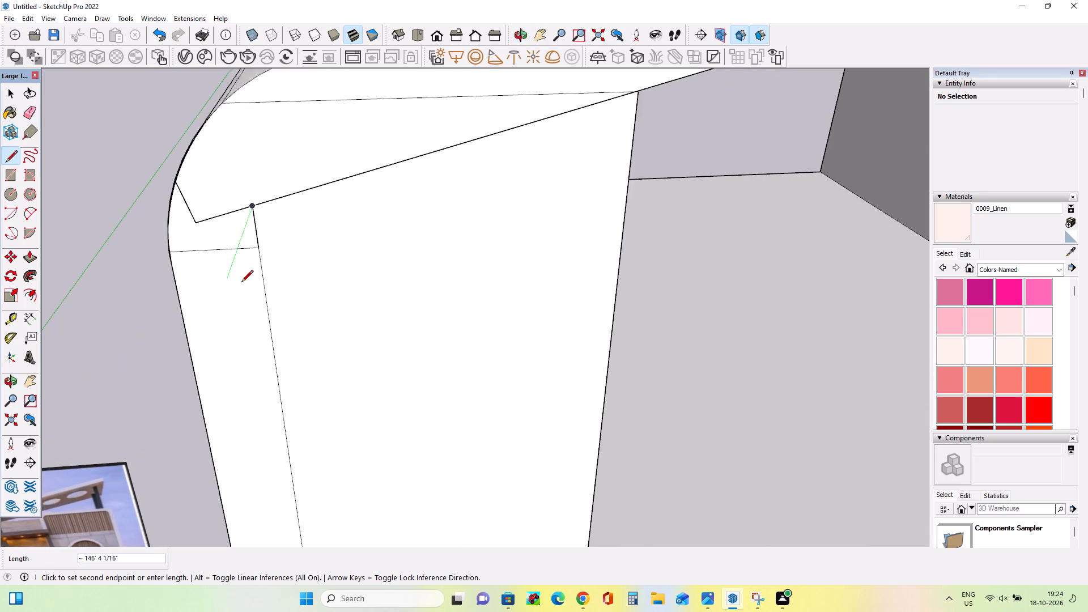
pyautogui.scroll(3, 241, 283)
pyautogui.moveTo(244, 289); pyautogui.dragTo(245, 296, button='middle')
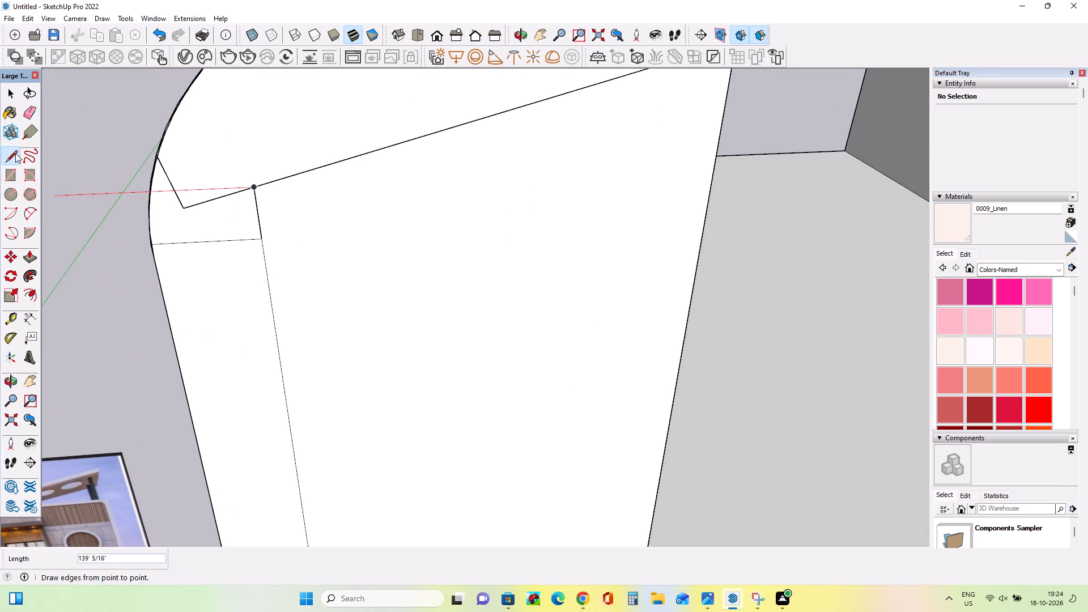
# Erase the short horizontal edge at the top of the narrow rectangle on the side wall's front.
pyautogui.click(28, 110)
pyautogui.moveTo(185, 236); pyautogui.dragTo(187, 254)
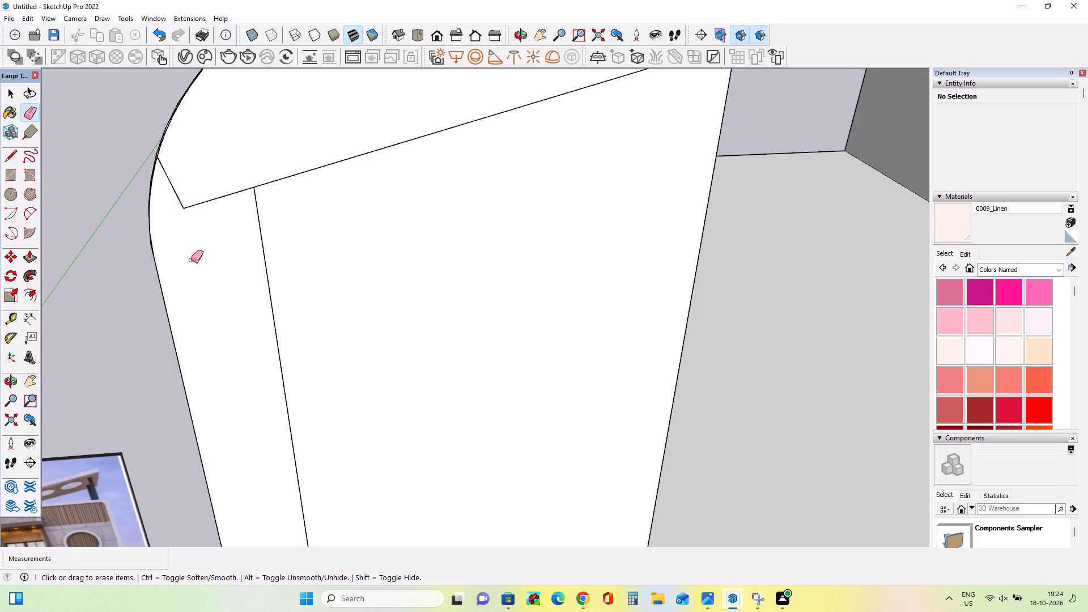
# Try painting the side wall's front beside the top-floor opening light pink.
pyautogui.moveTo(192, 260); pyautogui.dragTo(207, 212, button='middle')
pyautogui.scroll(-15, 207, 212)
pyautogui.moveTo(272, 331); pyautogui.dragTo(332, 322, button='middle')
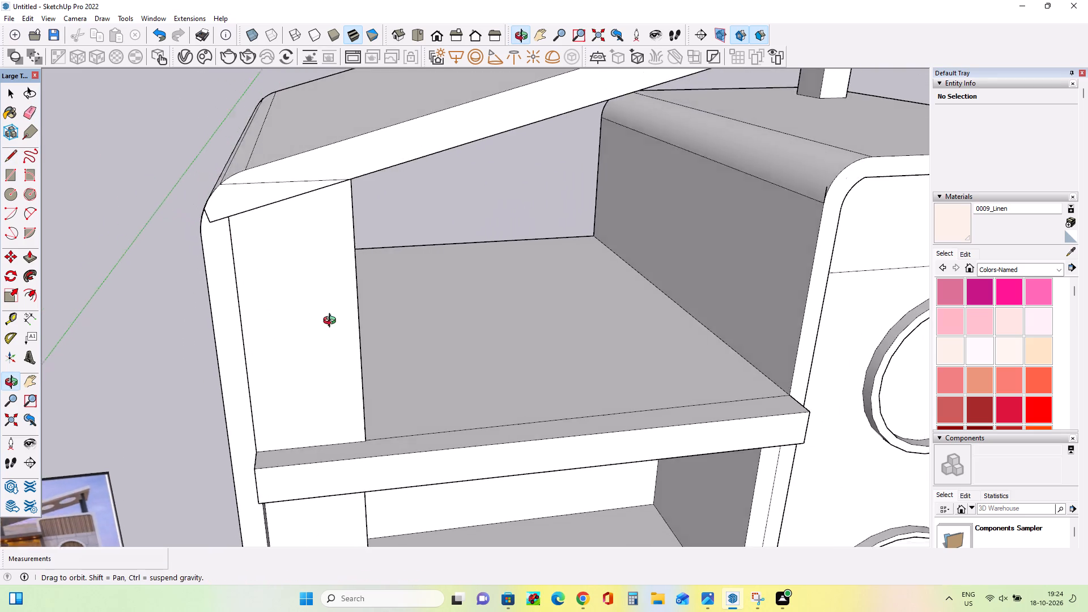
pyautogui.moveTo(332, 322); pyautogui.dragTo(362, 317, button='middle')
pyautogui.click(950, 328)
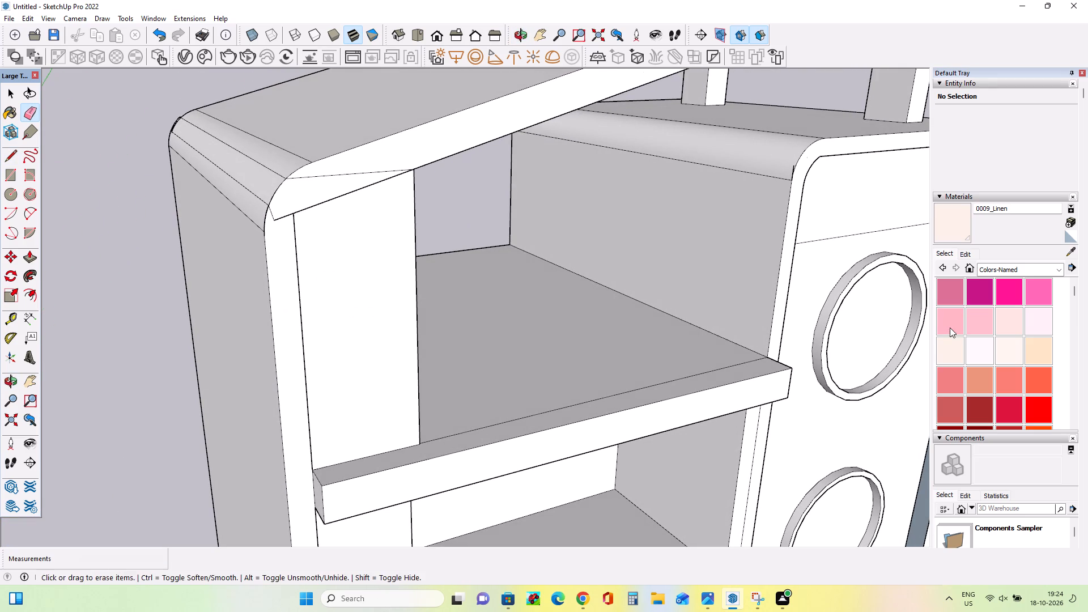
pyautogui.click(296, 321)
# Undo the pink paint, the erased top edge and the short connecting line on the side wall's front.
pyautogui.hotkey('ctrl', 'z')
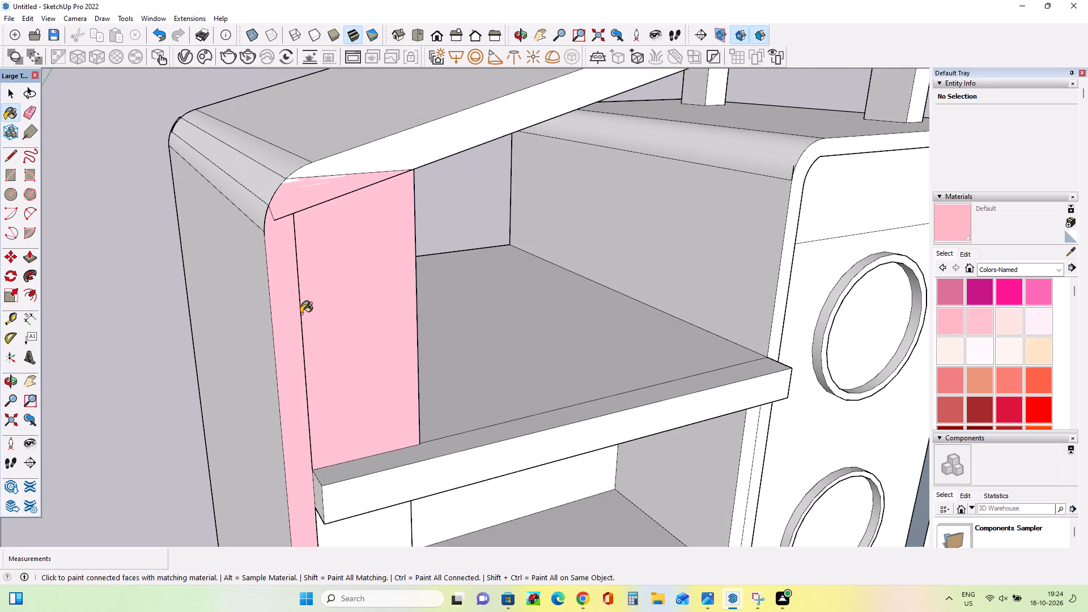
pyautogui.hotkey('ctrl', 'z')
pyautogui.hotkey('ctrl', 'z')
# Examine the side wall's top corner and the overall facade alongside the reference image.
pyautogui.moveTo(334, 325); pyautogui.dragTo(295, 335, button='middle')
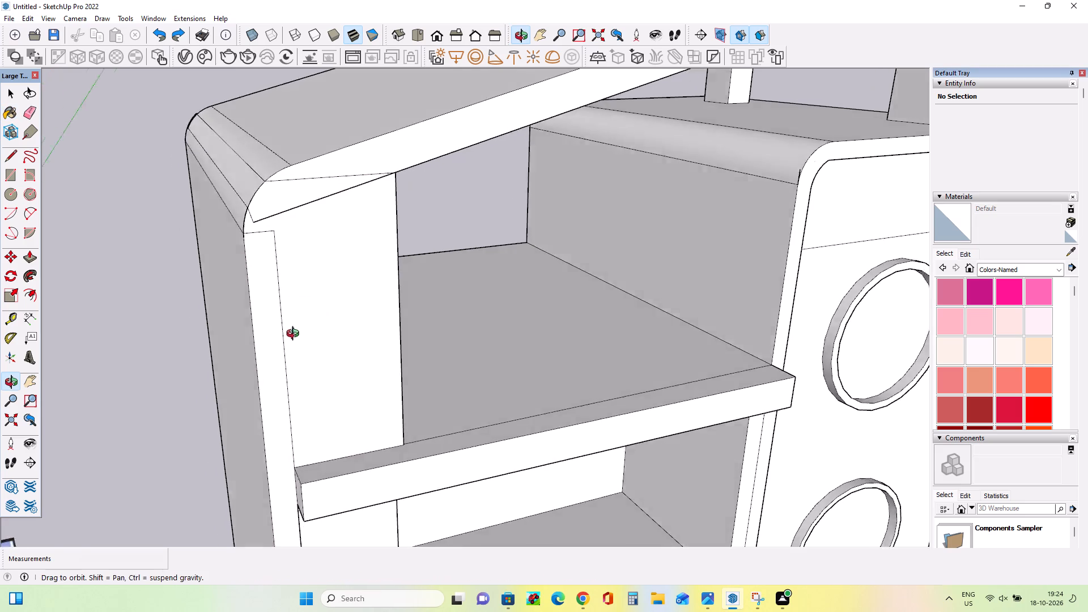
pyautogui.moveTo(295, 335); pyautogui.dragTo(256, 346, button='middle')
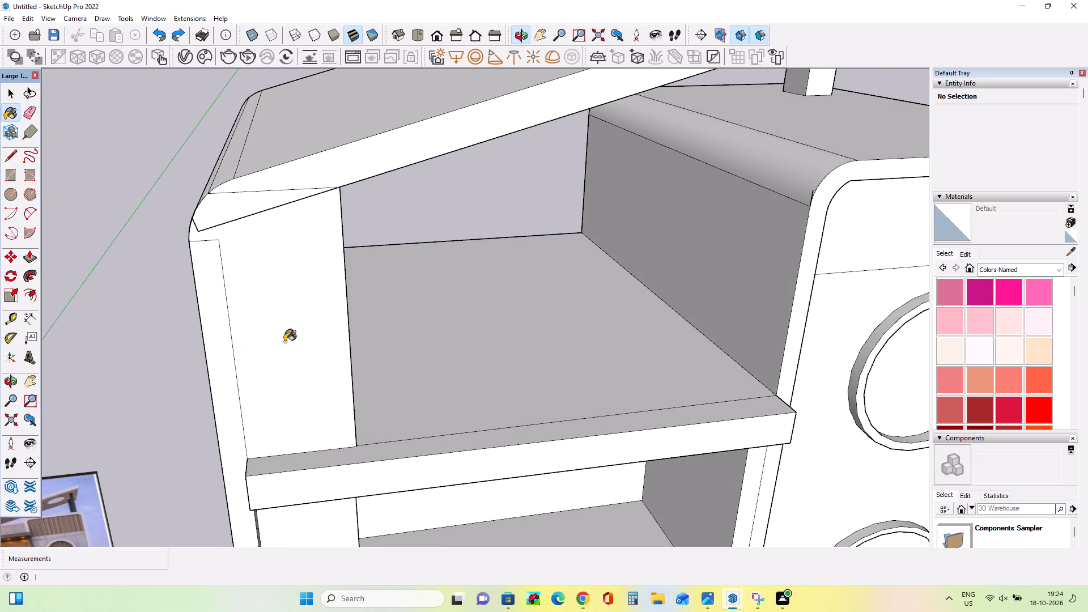
pyautogui.scroll(-10, 235, 317)
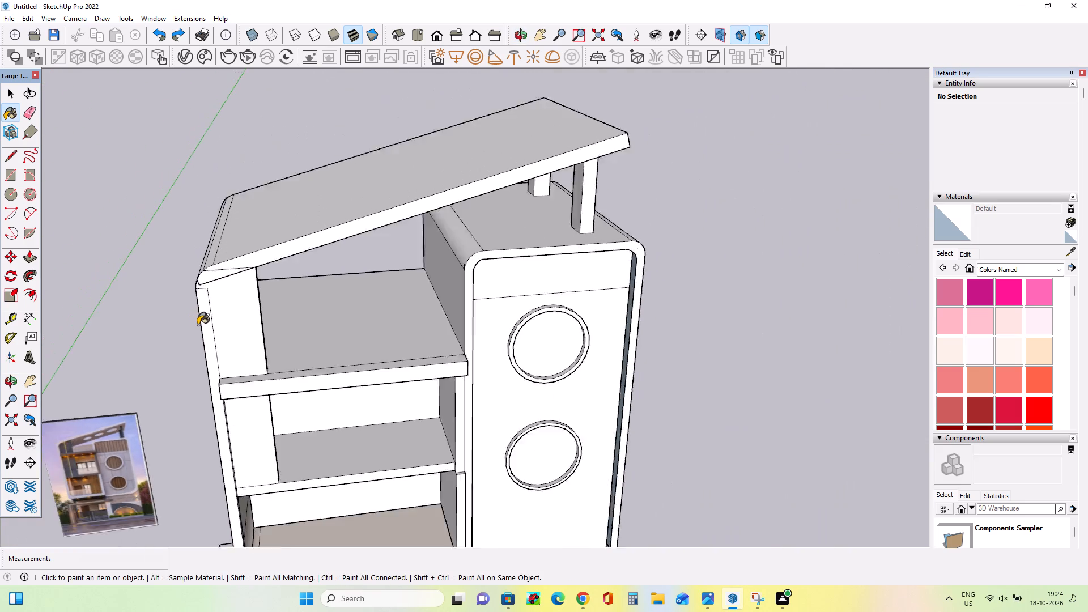
pyautogui.scroll(-8, 198, 325)
pyautogui.scroll(2, 303, 394)
pyautogui.moveTo(299, 383); pyautogui.dragTo(298, 305, button='middle')
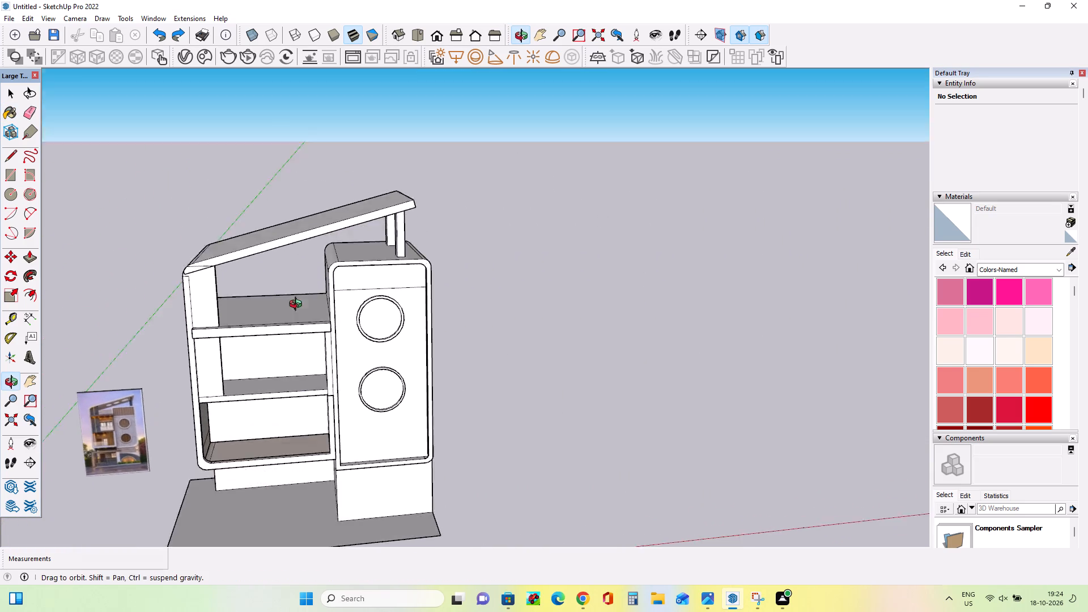
pyautogui.moveTo(298, 305); pyautogui.dragTo(309, 253, button='middle')
pyautogui.scroll(-2, 317, 264)
pyautogui.moveTo(362, 426); pyautogui.dragTo(326, 444, button='middle')
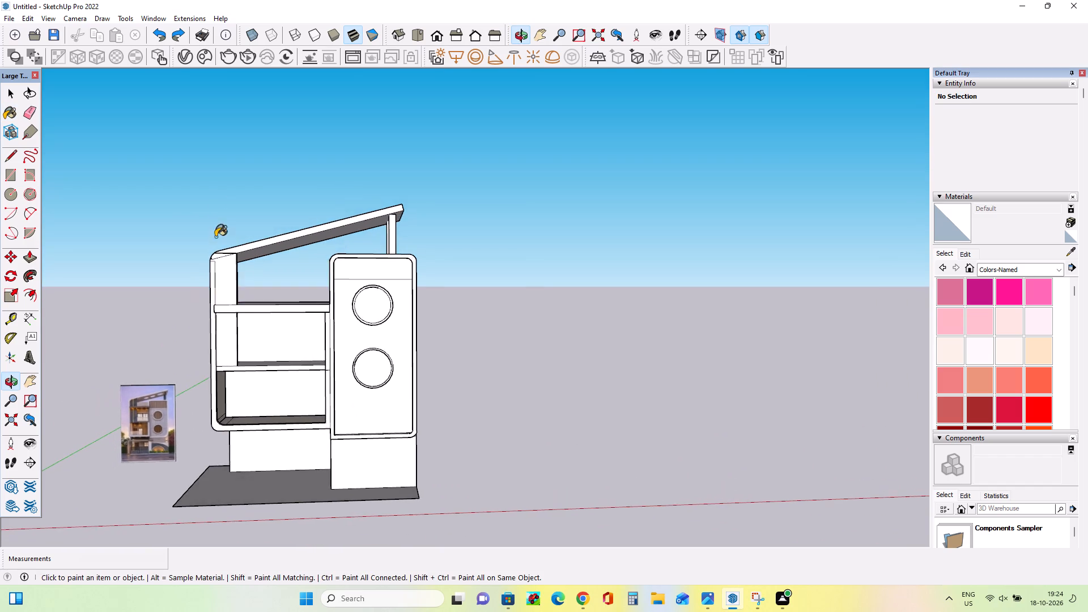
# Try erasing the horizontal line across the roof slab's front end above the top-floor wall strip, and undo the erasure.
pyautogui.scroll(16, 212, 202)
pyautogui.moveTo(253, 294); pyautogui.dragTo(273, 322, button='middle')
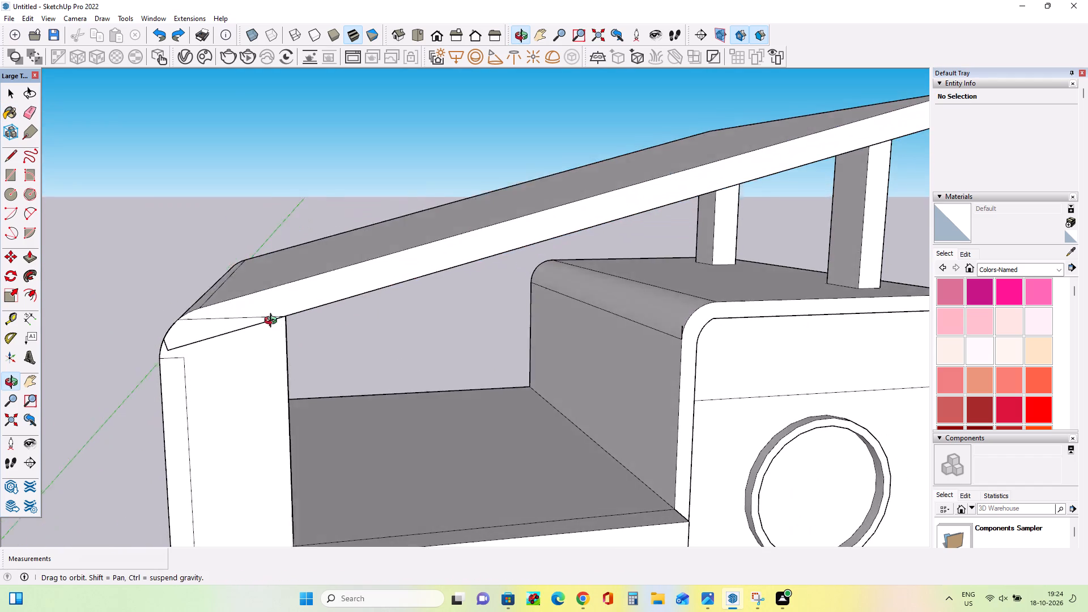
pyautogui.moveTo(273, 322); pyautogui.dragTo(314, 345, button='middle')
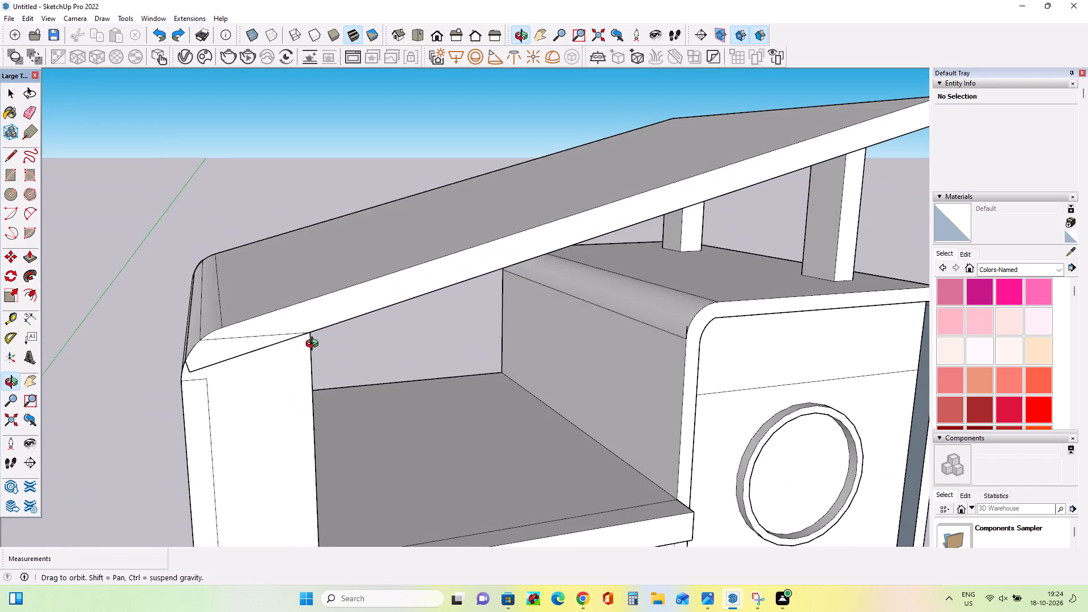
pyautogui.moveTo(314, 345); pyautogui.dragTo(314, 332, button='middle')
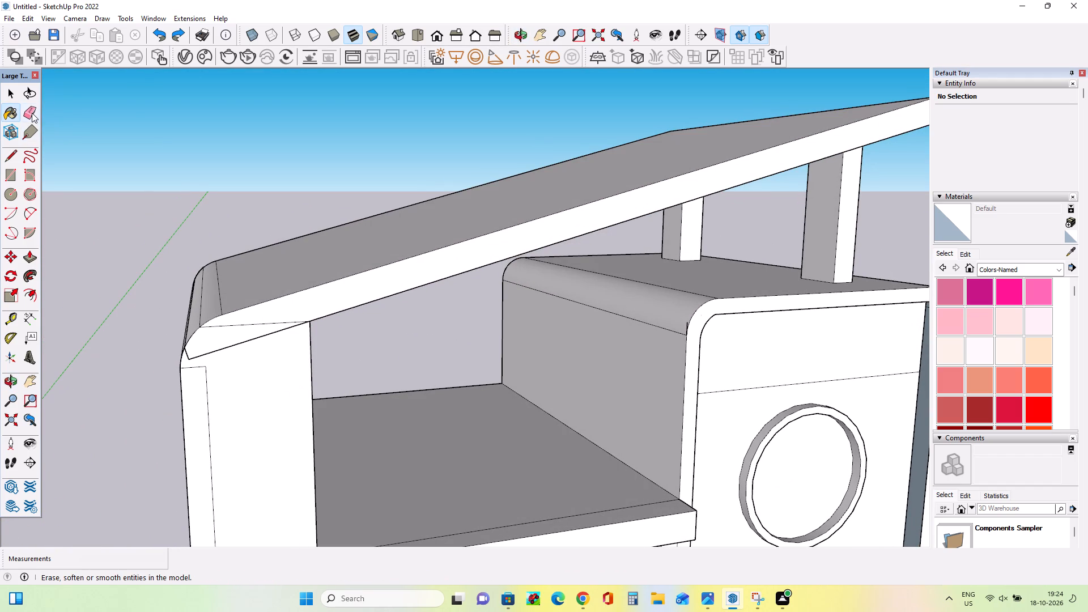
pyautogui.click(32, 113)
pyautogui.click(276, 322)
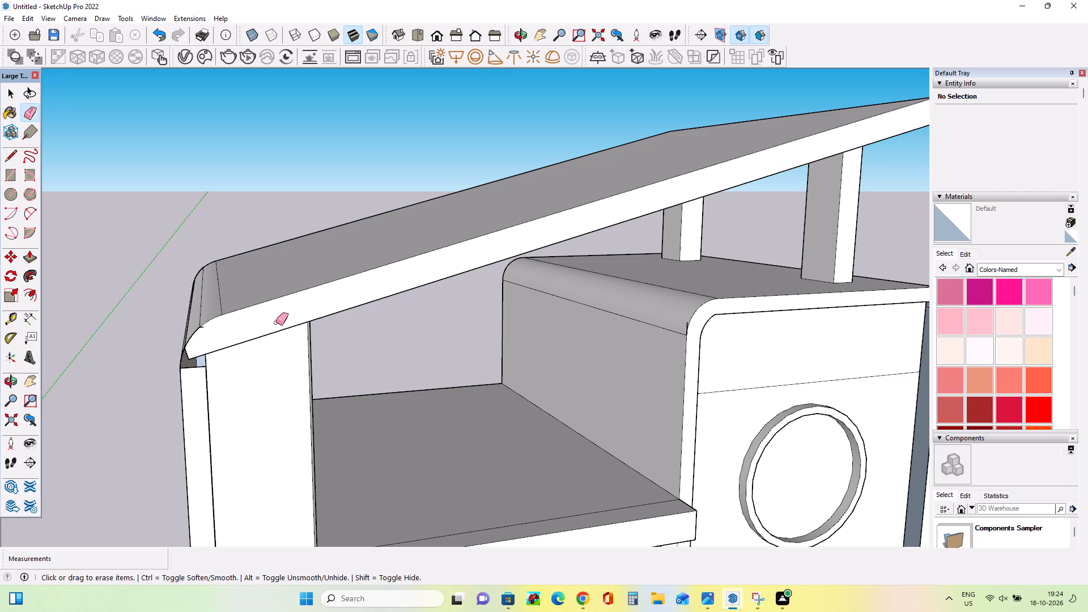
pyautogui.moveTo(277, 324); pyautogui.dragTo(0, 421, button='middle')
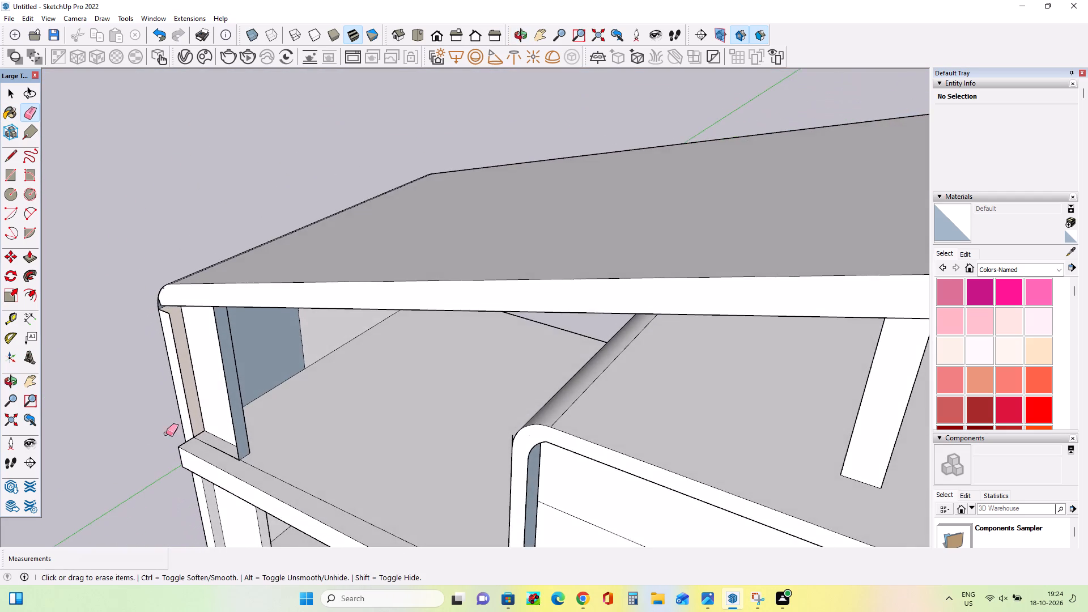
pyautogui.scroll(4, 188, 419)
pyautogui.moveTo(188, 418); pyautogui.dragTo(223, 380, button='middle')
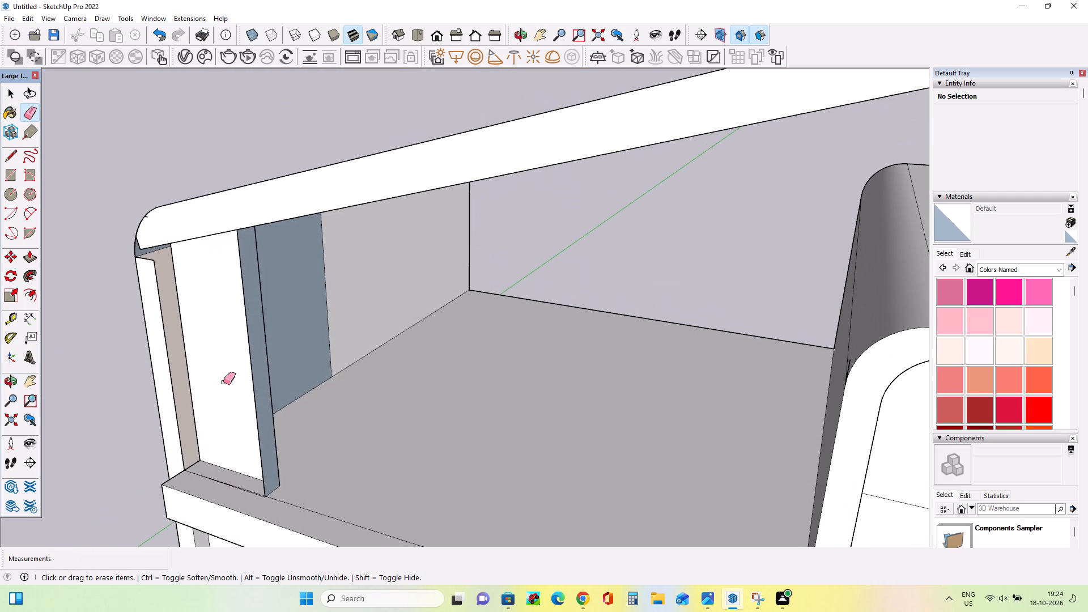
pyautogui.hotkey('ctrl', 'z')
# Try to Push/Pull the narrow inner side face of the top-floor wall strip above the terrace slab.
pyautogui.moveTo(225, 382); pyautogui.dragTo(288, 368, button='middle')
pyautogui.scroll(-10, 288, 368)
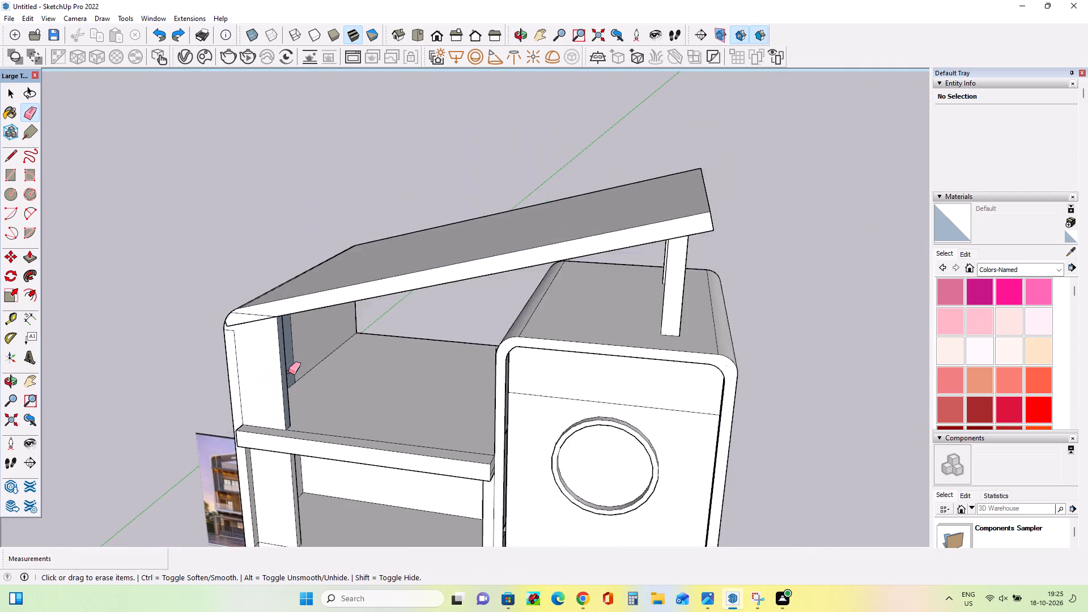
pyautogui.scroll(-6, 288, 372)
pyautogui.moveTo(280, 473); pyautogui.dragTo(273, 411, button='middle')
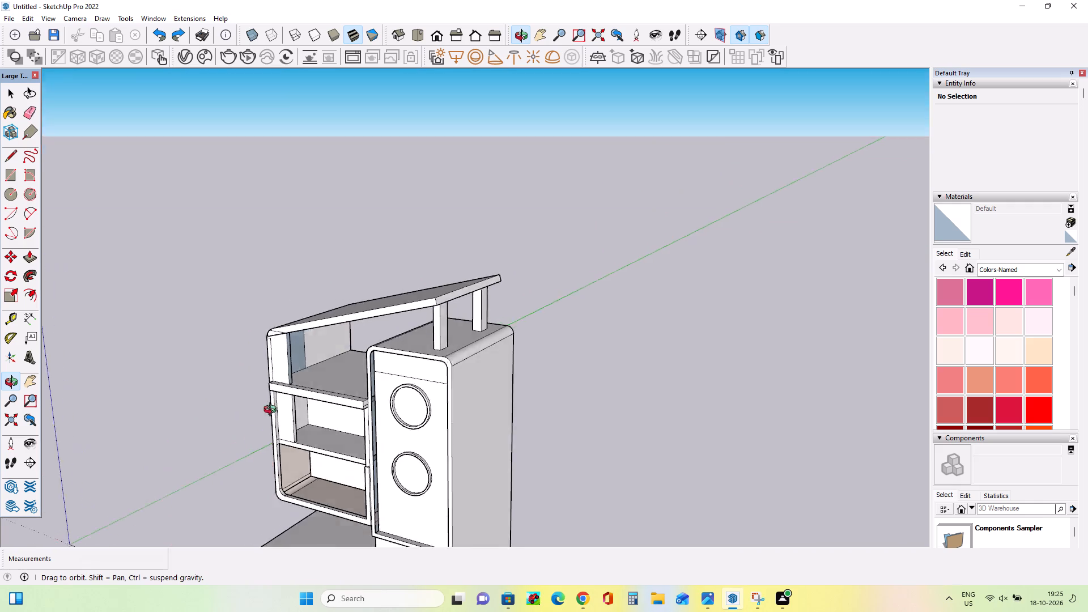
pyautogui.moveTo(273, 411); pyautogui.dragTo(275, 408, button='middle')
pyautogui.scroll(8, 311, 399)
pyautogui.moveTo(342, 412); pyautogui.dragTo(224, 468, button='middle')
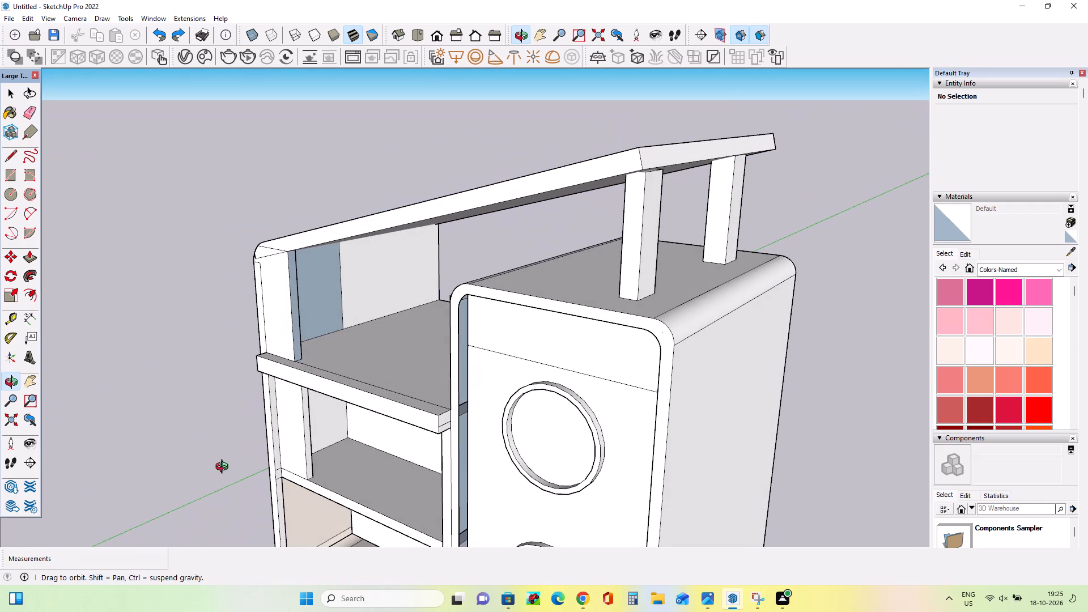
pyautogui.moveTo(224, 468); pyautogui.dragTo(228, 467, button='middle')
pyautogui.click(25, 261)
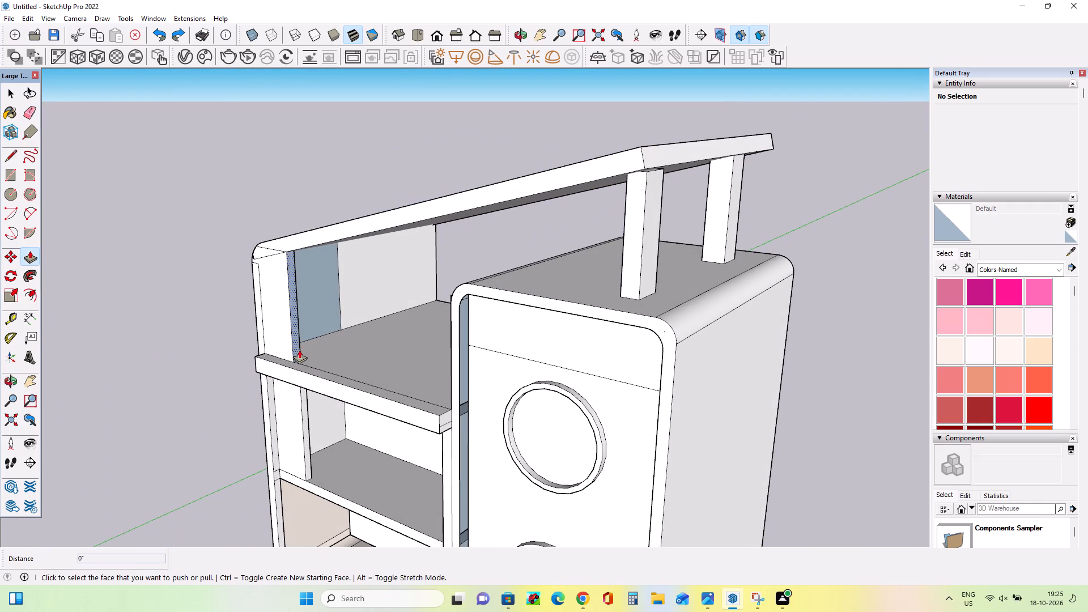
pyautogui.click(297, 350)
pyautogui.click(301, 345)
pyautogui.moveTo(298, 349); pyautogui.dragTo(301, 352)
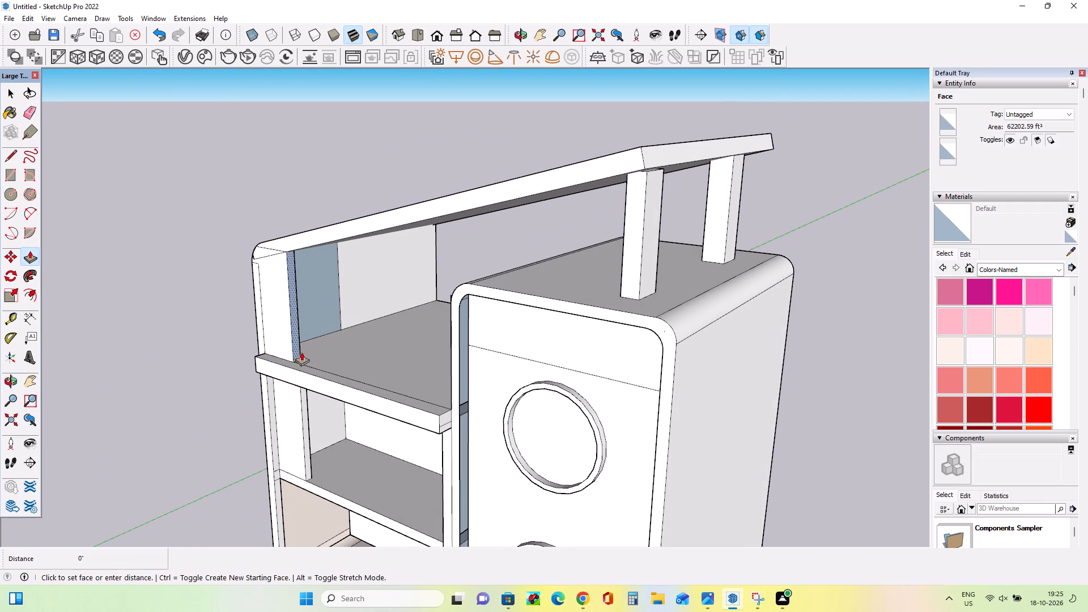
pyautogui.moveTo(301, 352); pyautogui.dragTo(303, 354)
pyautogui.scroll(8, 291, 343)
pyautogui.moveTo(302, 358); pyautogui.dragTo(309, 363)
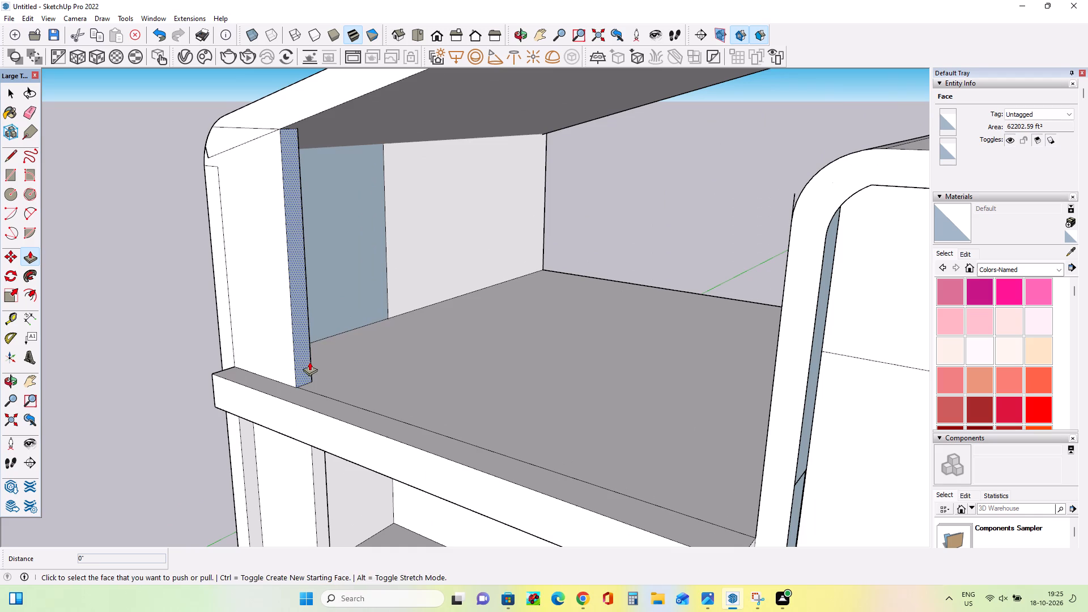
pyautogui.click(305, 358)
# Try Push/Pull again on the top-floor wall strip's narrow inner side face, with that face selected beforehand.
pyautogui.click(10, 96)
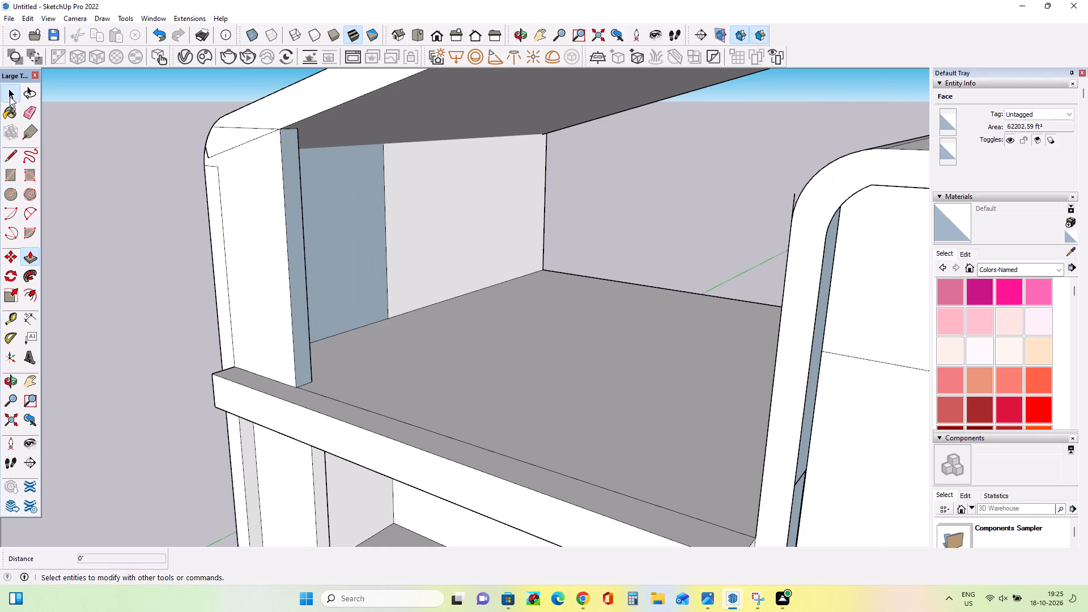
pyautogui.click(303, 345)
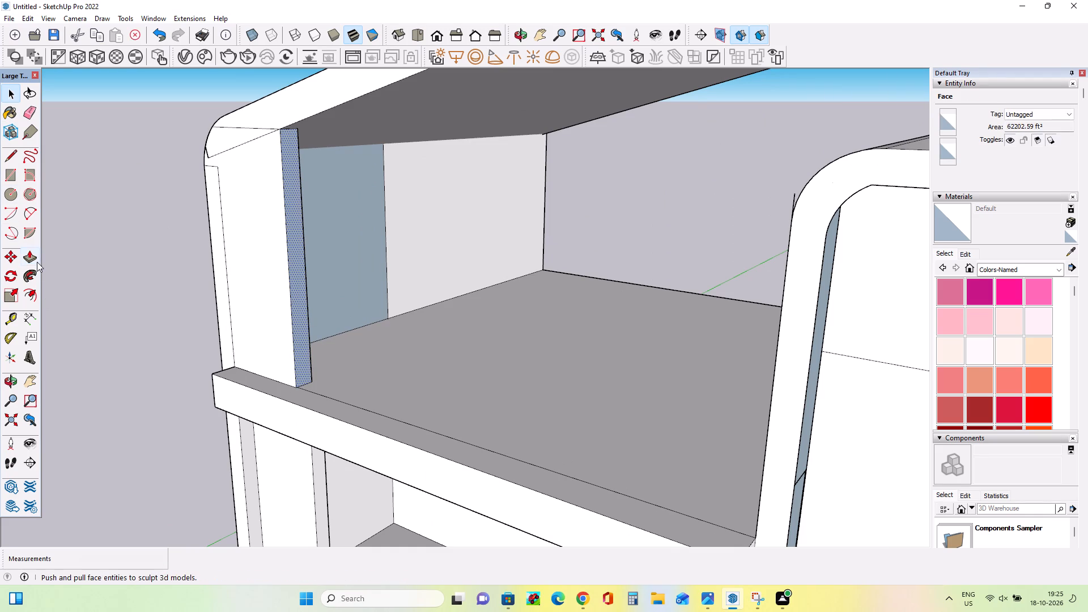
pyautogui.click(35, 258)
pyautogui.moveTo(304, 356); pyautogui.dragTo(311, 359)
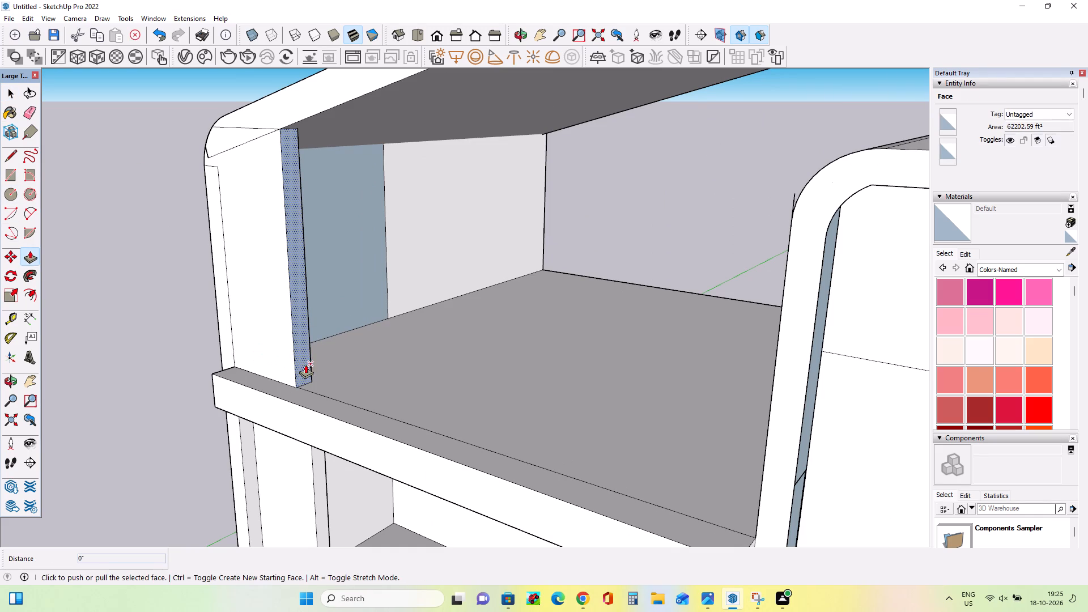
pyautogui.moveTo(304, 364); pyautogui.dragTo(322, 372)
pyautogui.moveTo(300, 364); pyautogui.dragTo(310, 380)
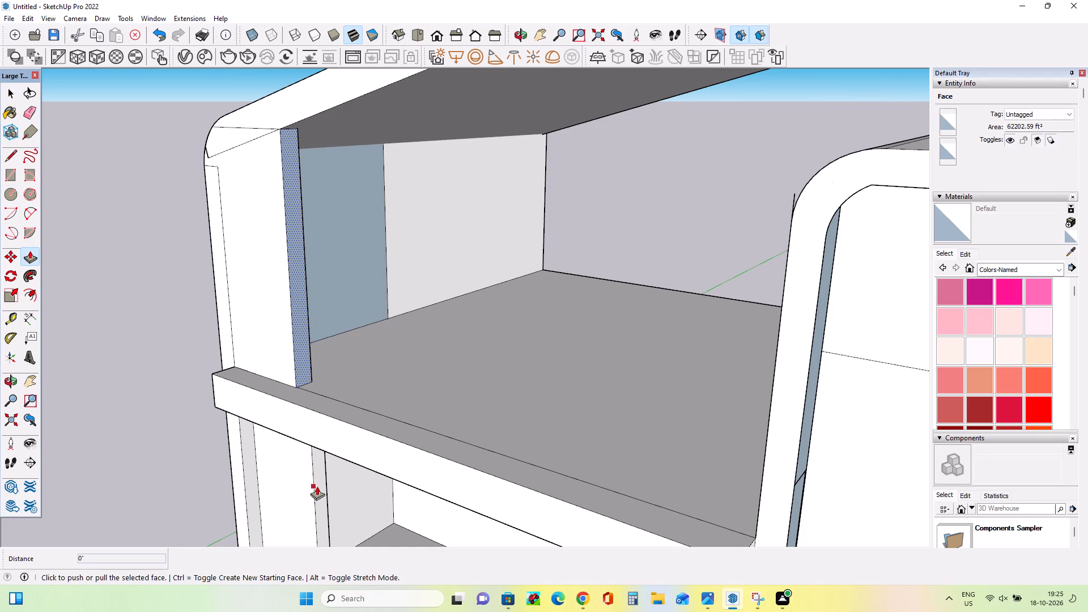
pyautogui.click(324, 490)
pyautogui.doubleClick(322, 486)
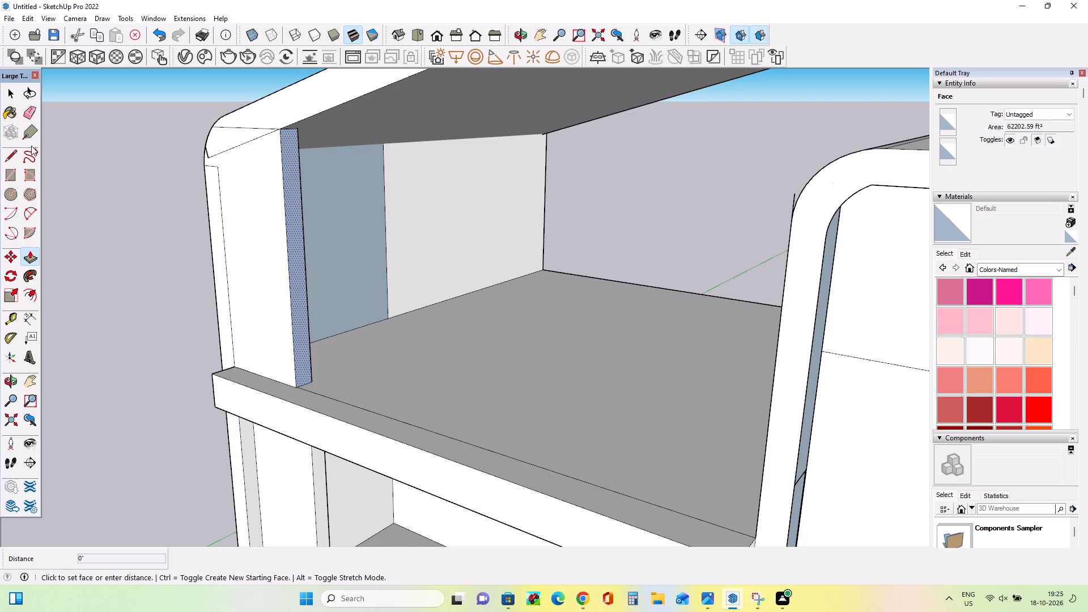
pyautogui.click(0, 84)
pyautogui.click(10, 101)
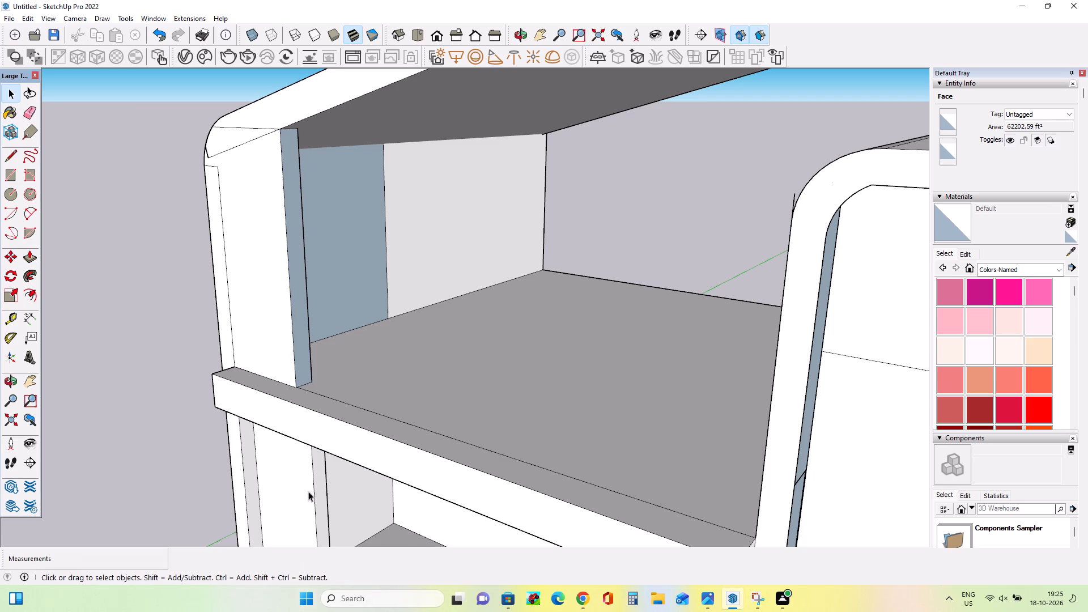
# Push/Pull the narrow inner side face of the wall strip below the terrace slab about 69', flush with the top-floor strip's inner face.
pyautogui.click(28, 266)
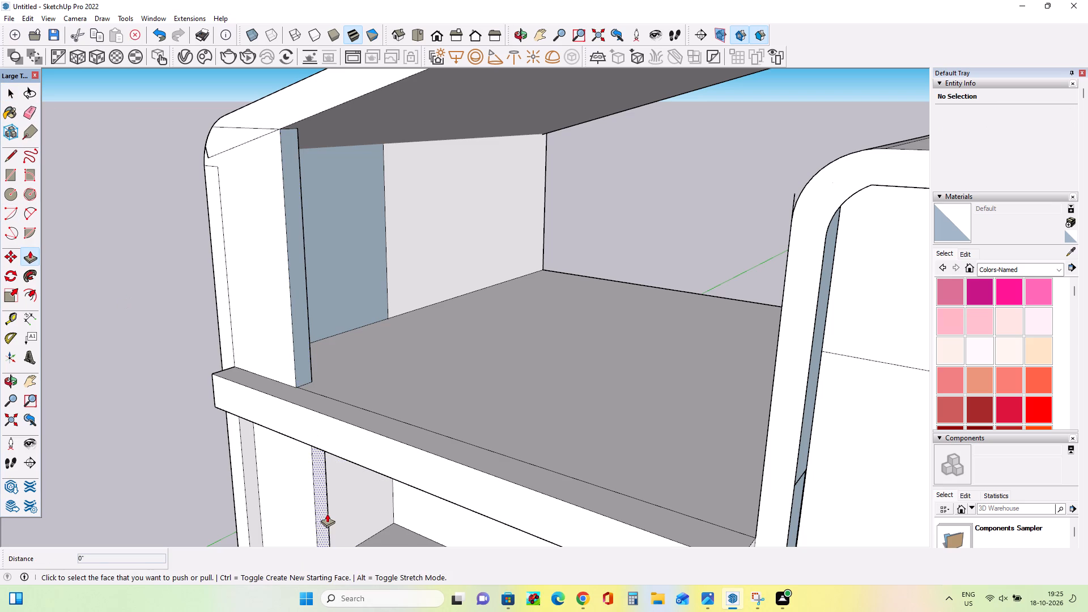
pyautogui.moveTo(326, 513); pyautogui.dragTo(318, 504)
pyautogui.moveTo(314, 496); pyautogui.dragTo(525, 430, button='middle')
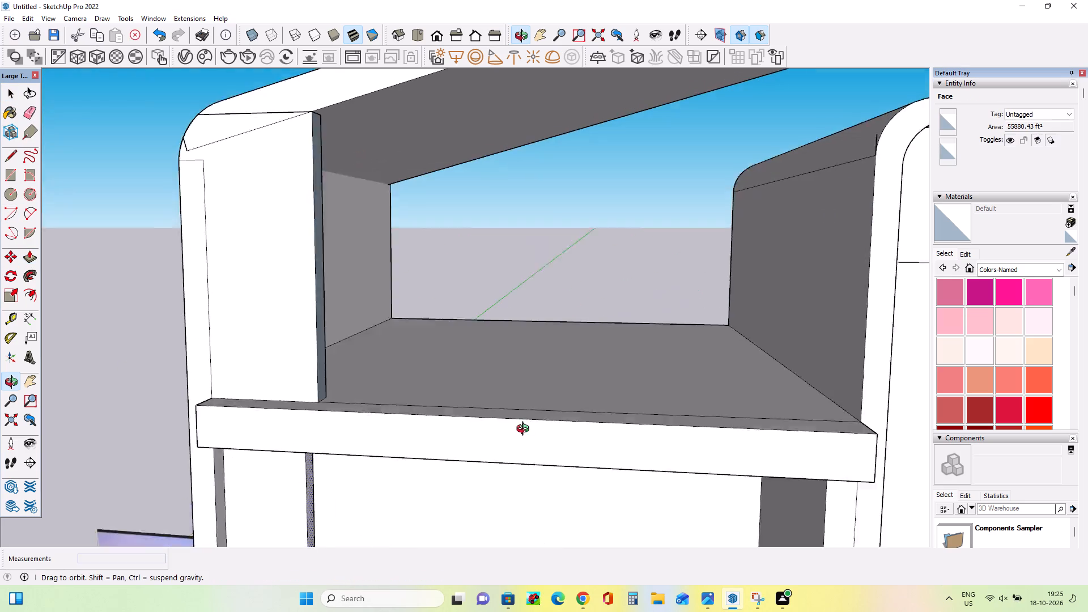
pyautogui.moveTo(525, 430); pyautogui.dragTo(420, 474, button='middle')
pyautogui.click(307, 494)
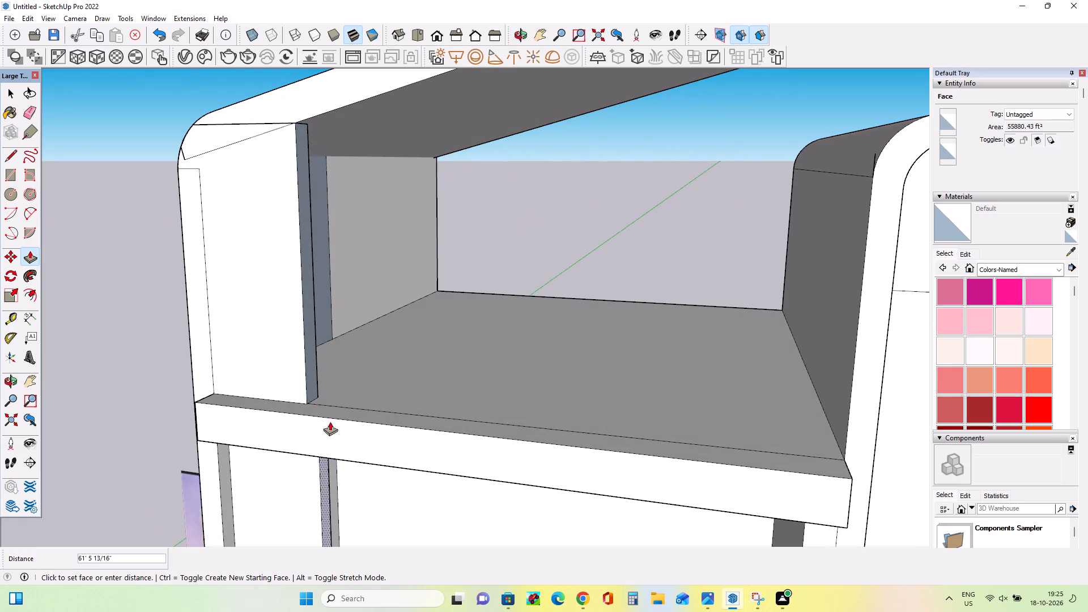
pyautogui.click(311, 373)
# Examine the upper facade and the reference image to compare the wall strips beside the side wall.
pyautogui.scroll(-3, 378, 440)
pyautogui.moveTo(378, 441); pyautogui.dragTo(466, 436, button='middle')
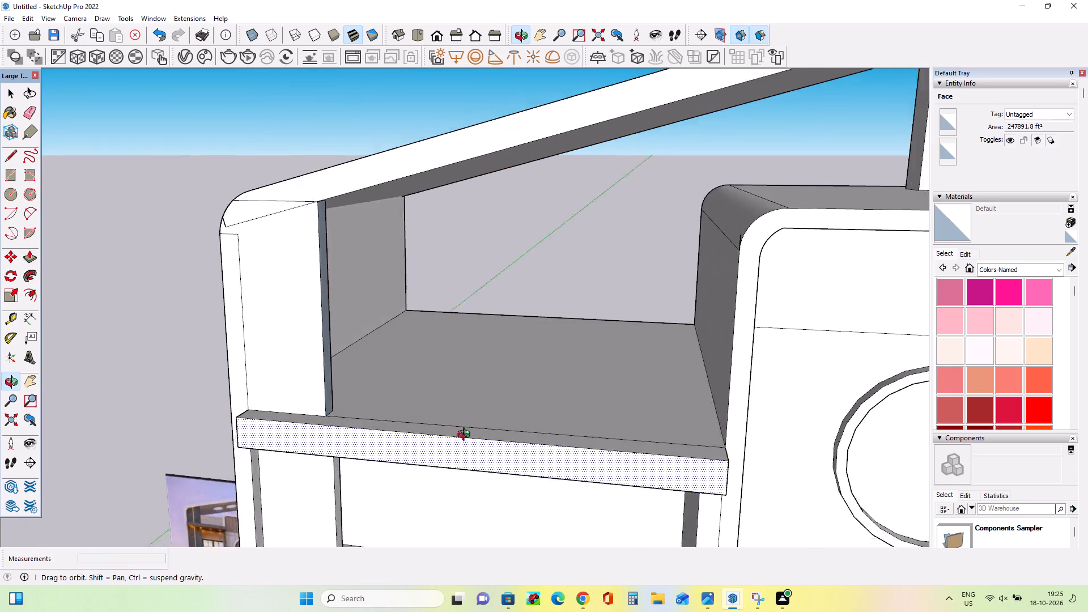
pyautogui.moveTo(466, 436); pyautogui.dragTo(461, 490, button='middle')
pyautogui.scroll(-6, 450, 475)
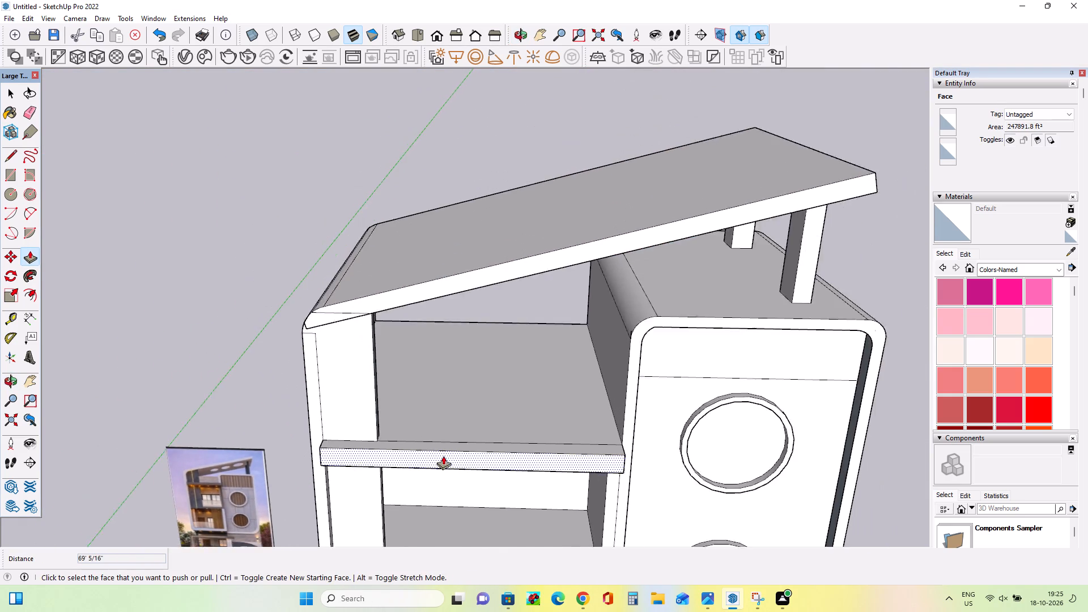
pyautogui.scroll(-5, 443, 456)
pyautogui.scroll(4, 284, 501)
pyautogui.scroll(6, 226, 492)
pyautogui.scroll(-1, 253, 475)
pyautogui.scroll(3, 253, 475)
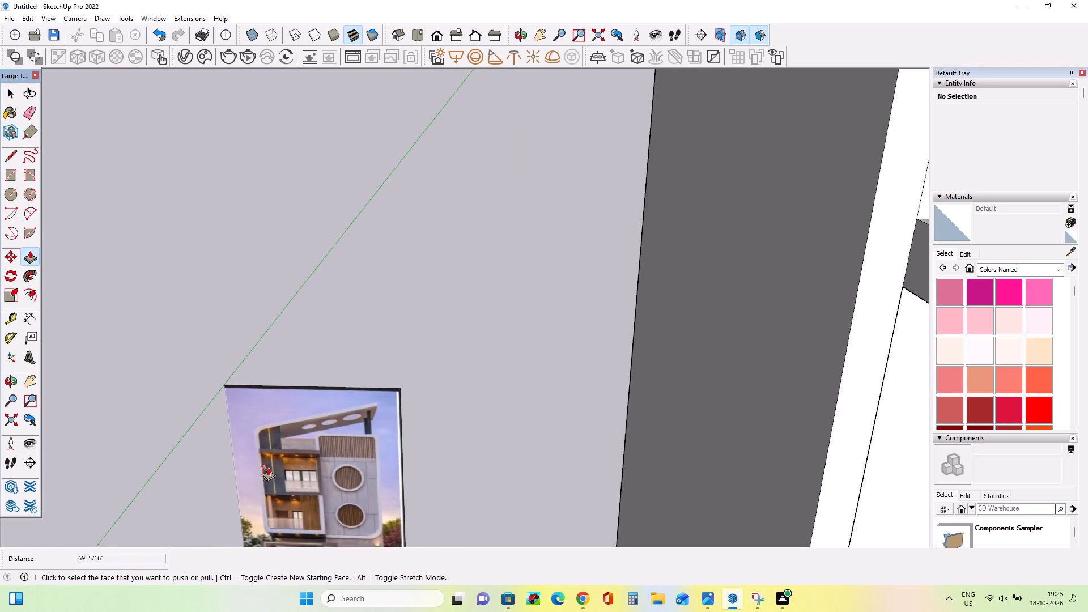
pyautogui.scroll(8, 268, 467)
pyautogui.scroll(-9, 292, 457)
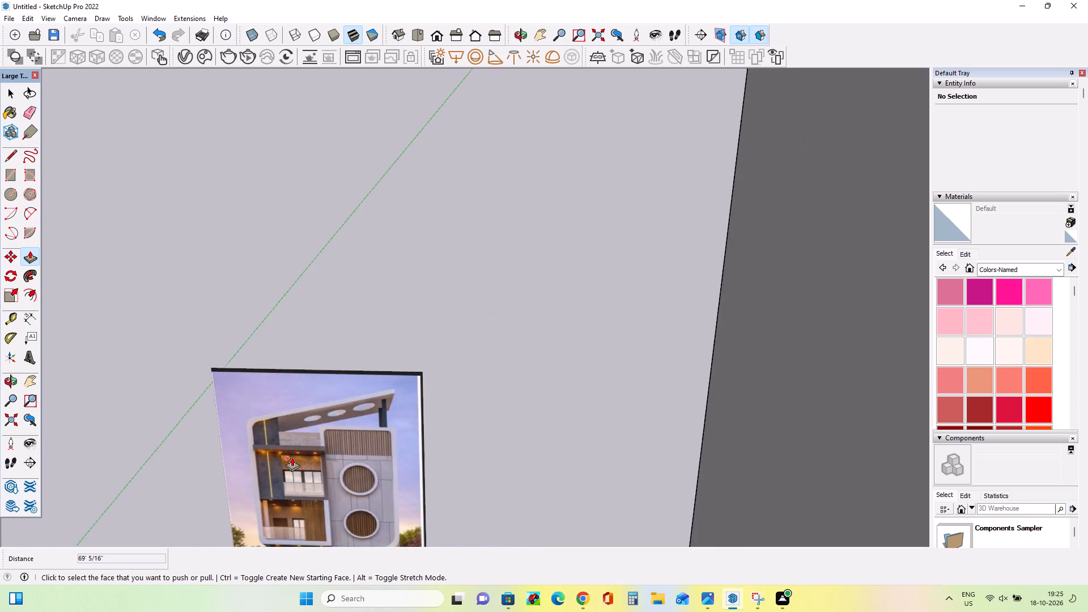
pyautogui.scroll(-12, 292, 457)
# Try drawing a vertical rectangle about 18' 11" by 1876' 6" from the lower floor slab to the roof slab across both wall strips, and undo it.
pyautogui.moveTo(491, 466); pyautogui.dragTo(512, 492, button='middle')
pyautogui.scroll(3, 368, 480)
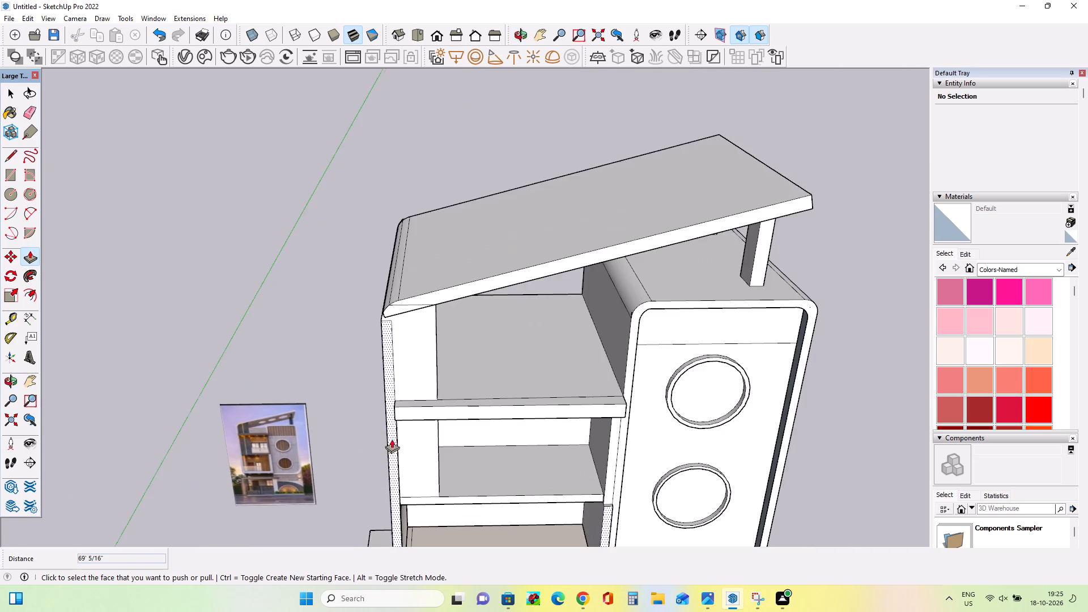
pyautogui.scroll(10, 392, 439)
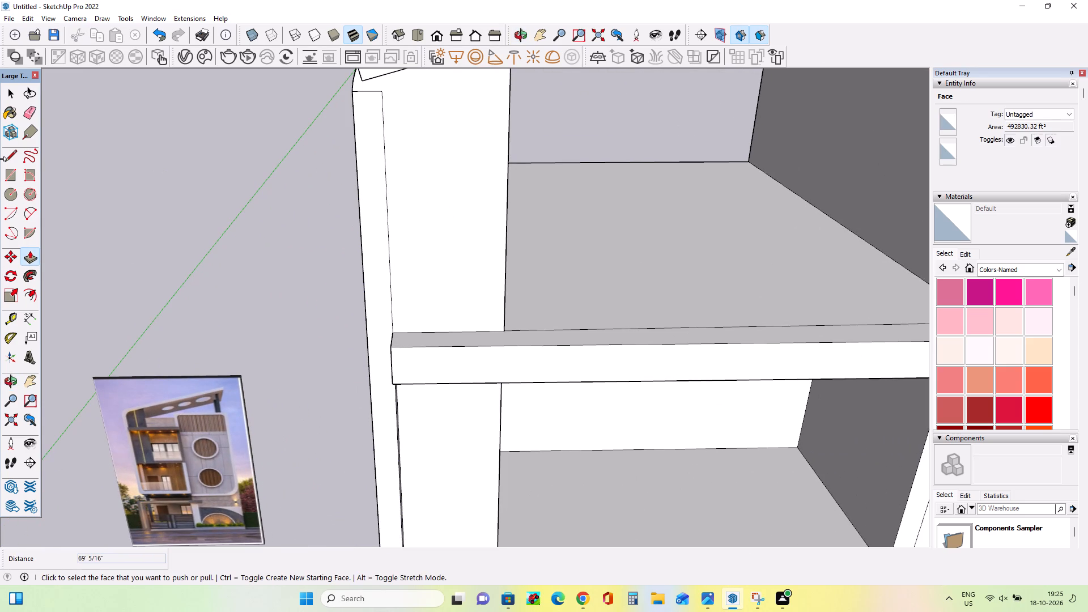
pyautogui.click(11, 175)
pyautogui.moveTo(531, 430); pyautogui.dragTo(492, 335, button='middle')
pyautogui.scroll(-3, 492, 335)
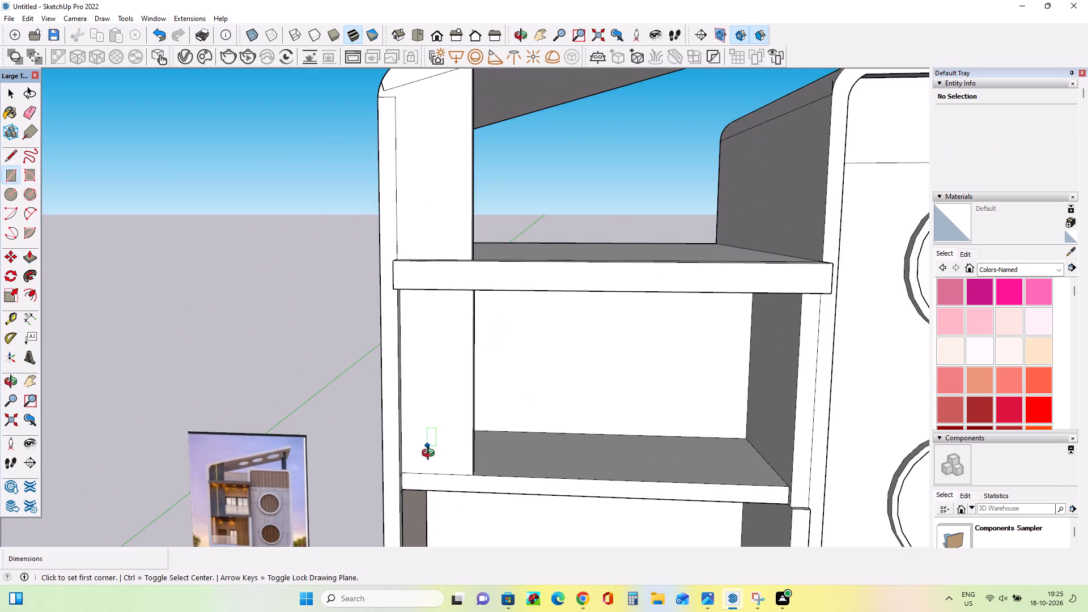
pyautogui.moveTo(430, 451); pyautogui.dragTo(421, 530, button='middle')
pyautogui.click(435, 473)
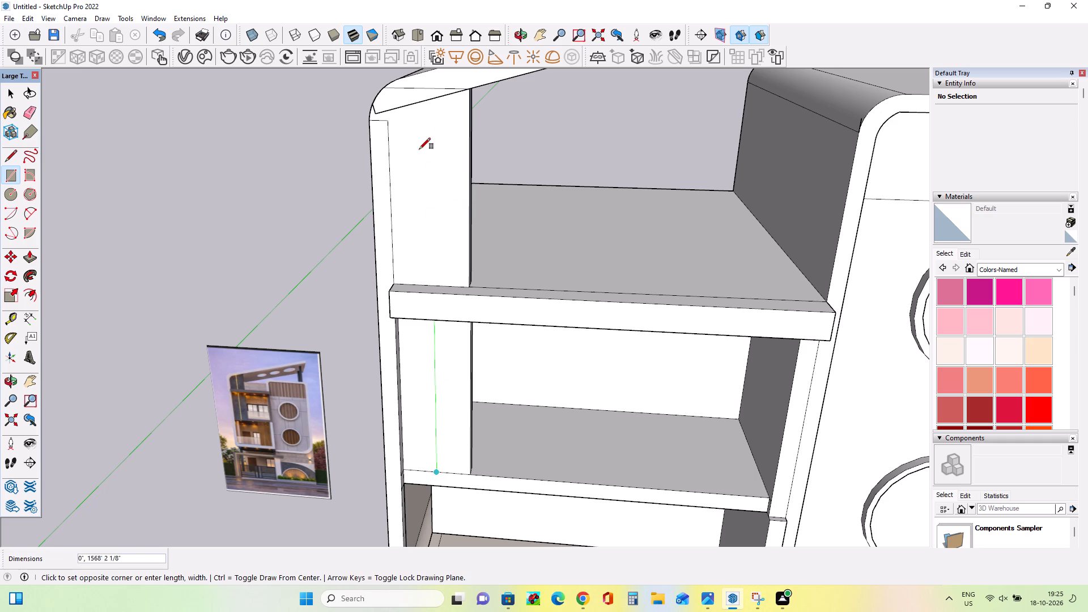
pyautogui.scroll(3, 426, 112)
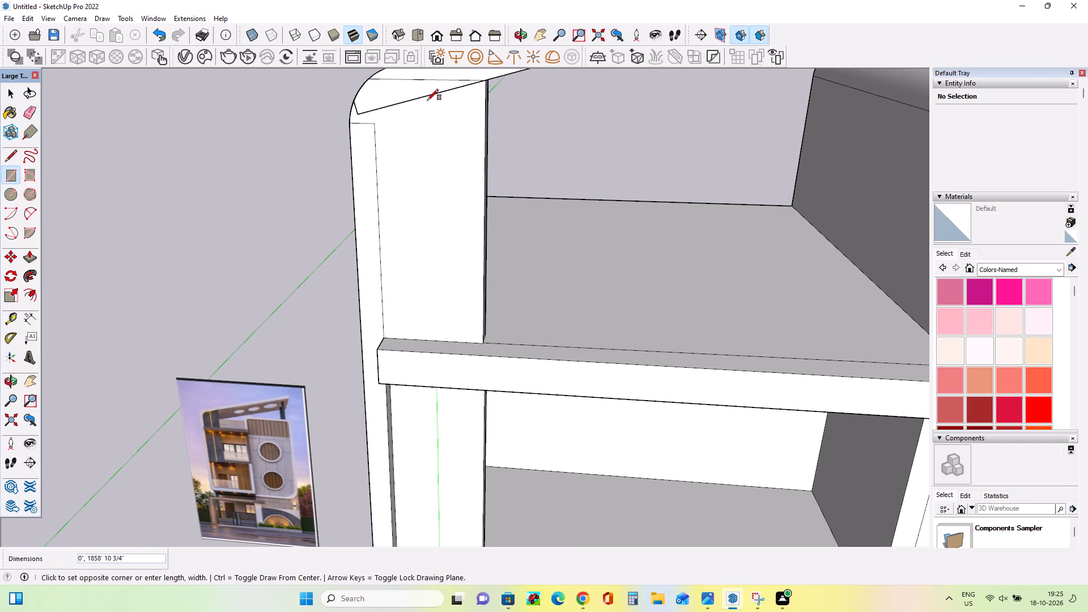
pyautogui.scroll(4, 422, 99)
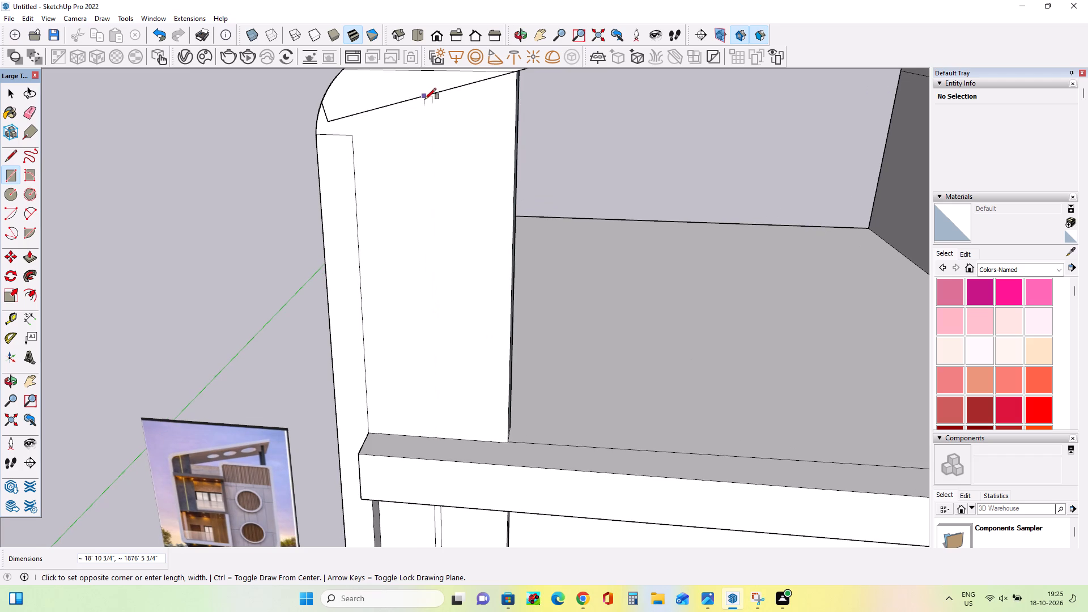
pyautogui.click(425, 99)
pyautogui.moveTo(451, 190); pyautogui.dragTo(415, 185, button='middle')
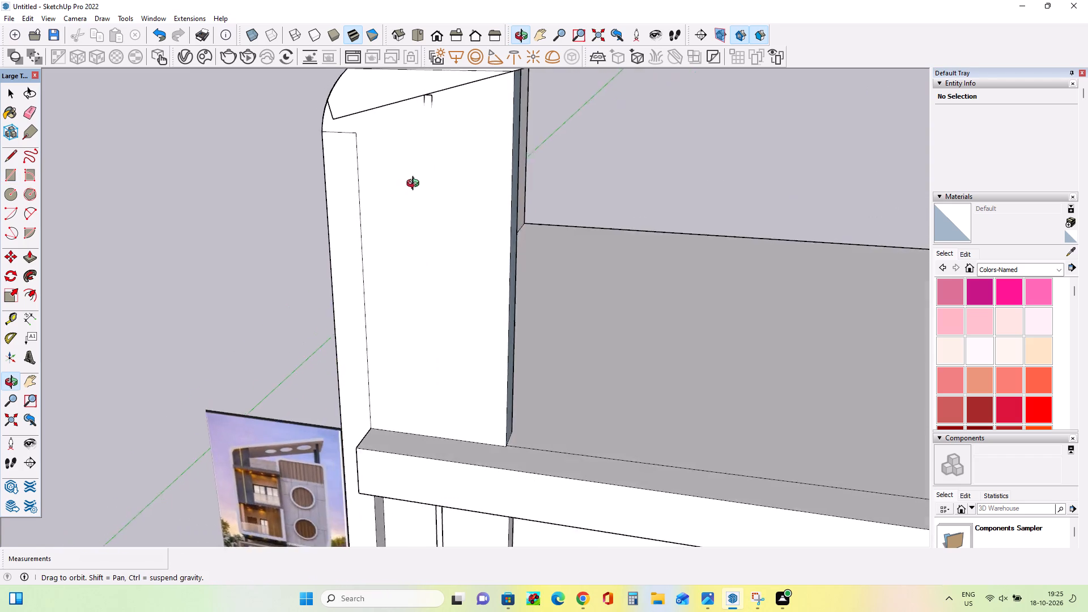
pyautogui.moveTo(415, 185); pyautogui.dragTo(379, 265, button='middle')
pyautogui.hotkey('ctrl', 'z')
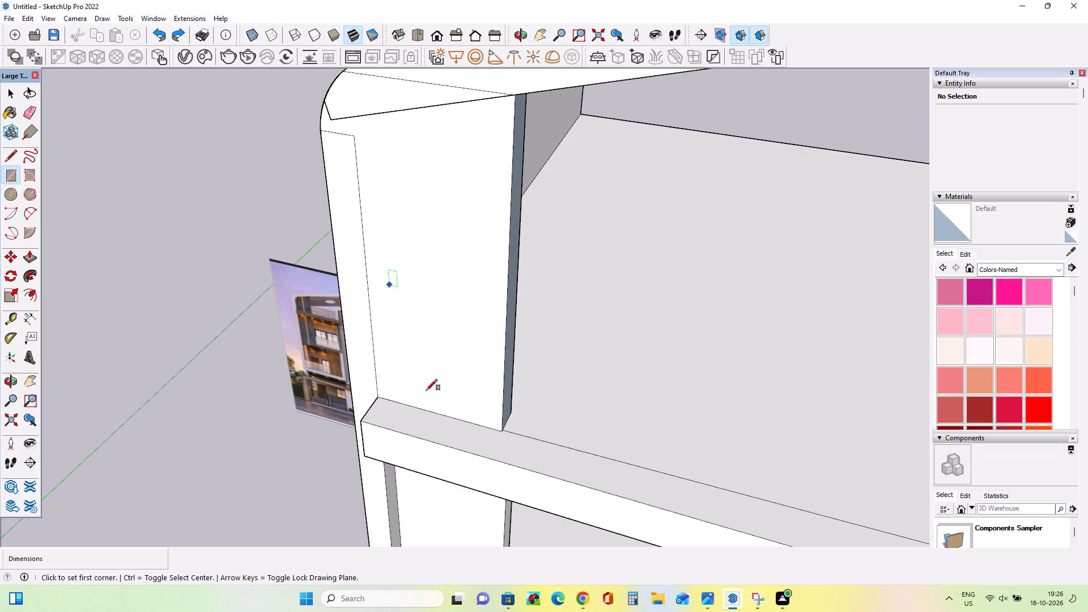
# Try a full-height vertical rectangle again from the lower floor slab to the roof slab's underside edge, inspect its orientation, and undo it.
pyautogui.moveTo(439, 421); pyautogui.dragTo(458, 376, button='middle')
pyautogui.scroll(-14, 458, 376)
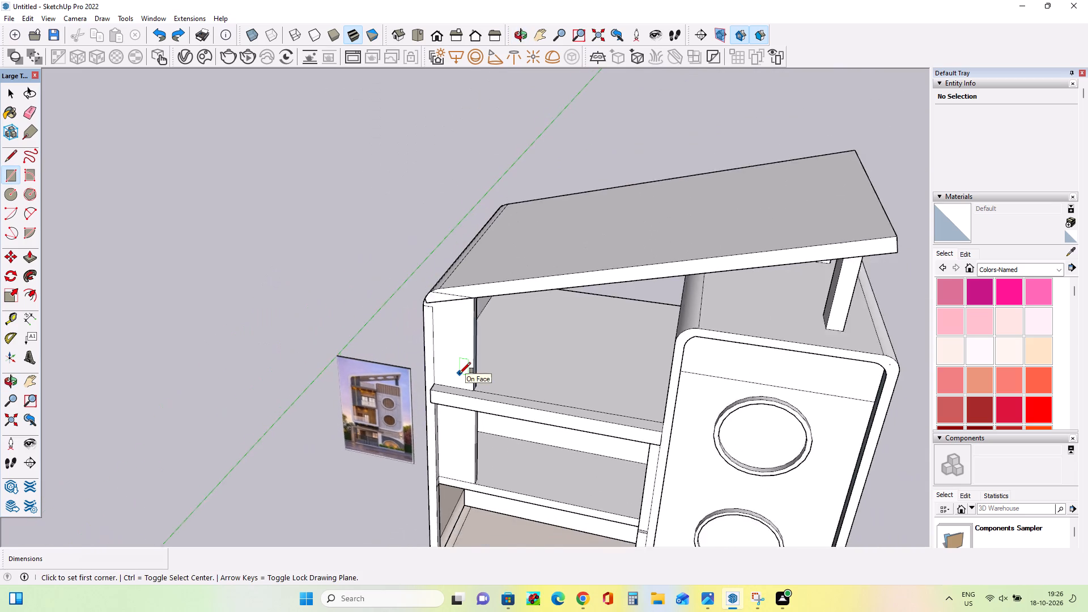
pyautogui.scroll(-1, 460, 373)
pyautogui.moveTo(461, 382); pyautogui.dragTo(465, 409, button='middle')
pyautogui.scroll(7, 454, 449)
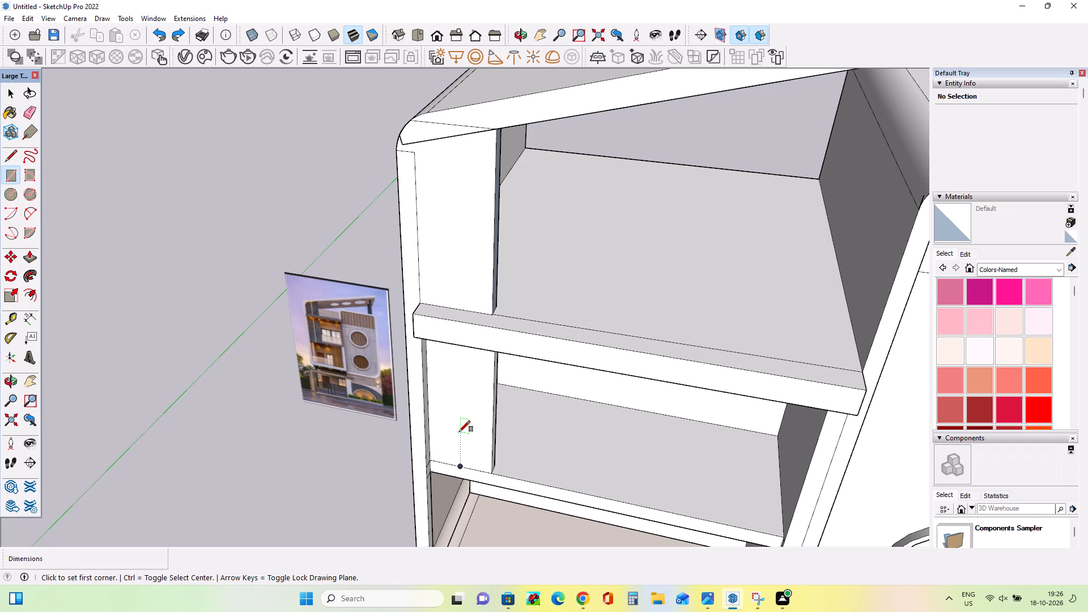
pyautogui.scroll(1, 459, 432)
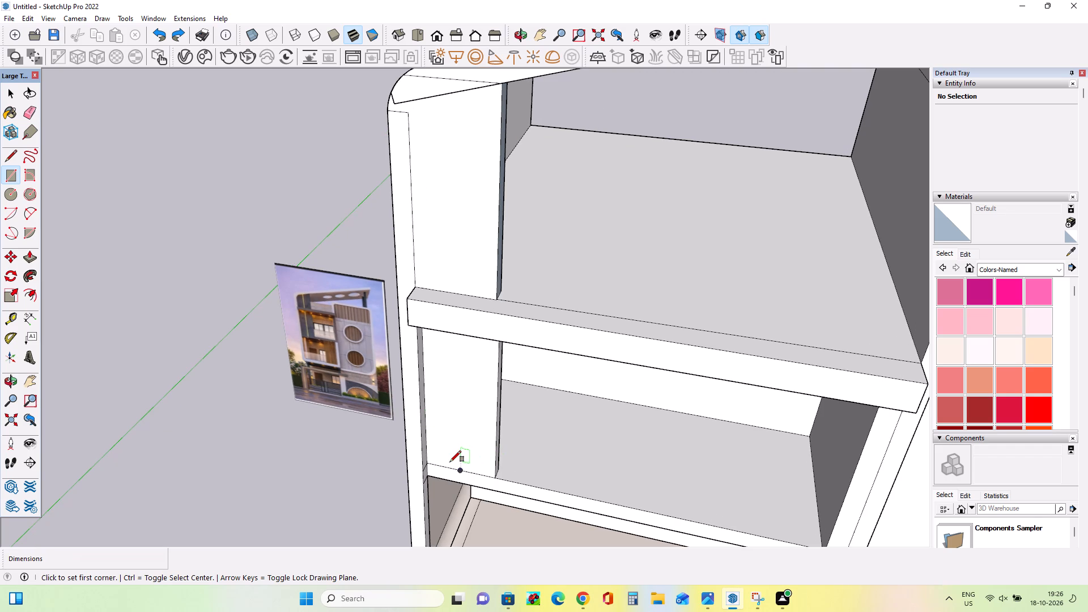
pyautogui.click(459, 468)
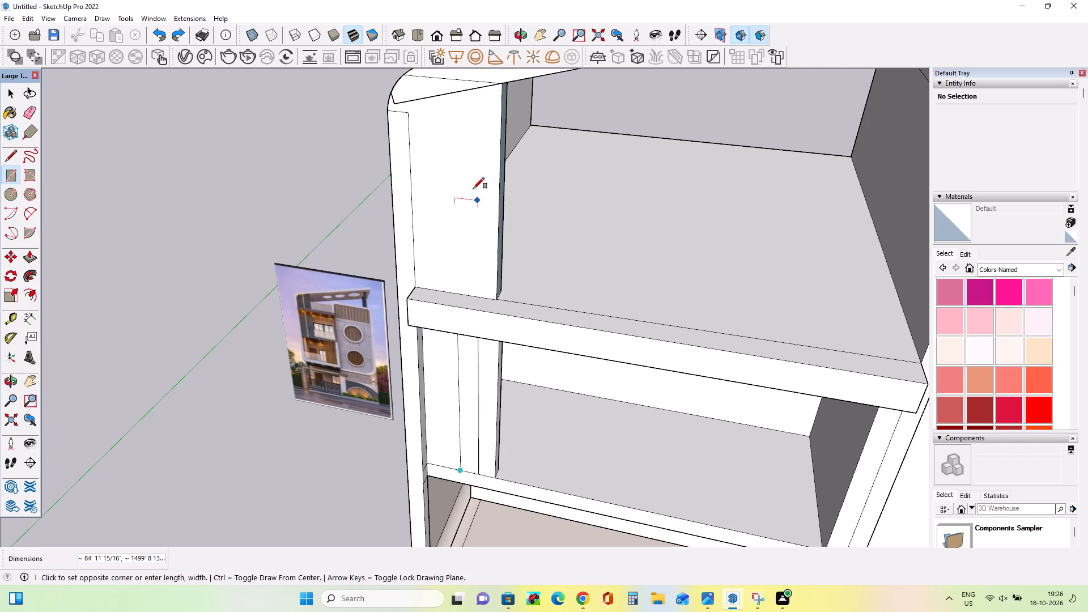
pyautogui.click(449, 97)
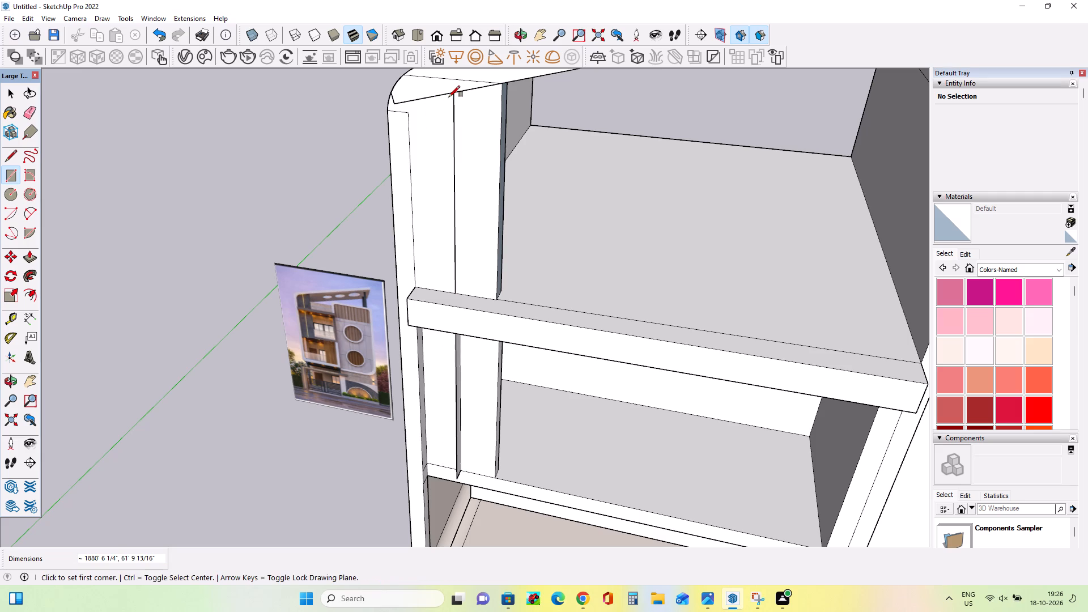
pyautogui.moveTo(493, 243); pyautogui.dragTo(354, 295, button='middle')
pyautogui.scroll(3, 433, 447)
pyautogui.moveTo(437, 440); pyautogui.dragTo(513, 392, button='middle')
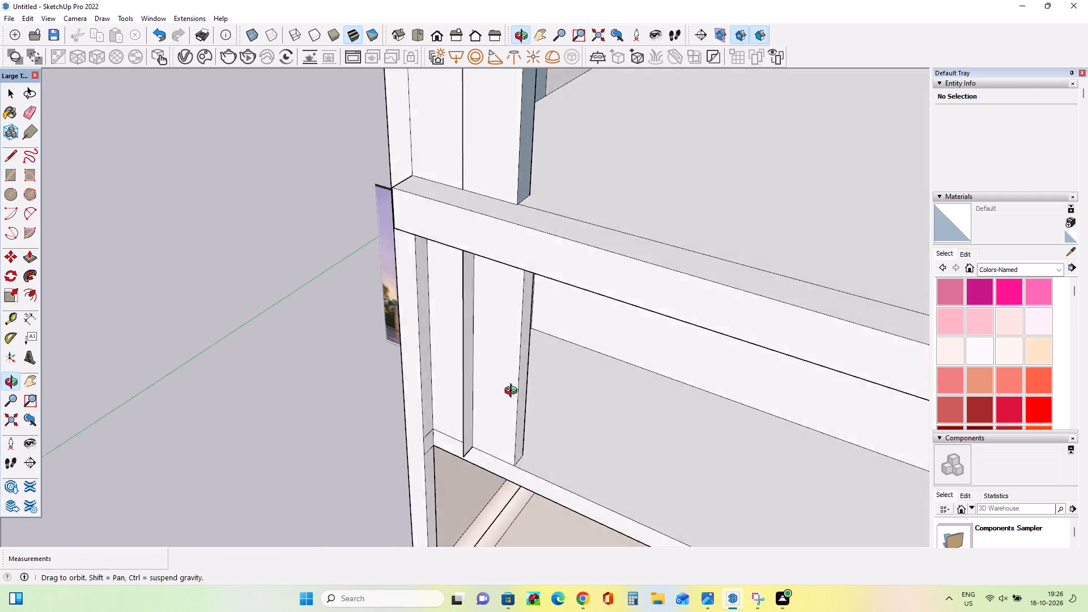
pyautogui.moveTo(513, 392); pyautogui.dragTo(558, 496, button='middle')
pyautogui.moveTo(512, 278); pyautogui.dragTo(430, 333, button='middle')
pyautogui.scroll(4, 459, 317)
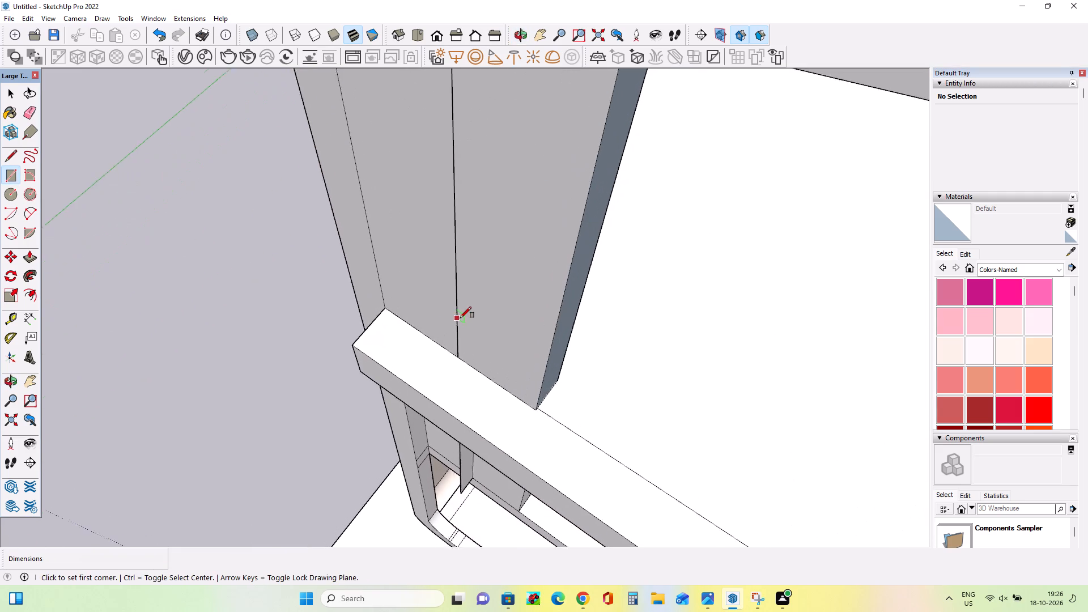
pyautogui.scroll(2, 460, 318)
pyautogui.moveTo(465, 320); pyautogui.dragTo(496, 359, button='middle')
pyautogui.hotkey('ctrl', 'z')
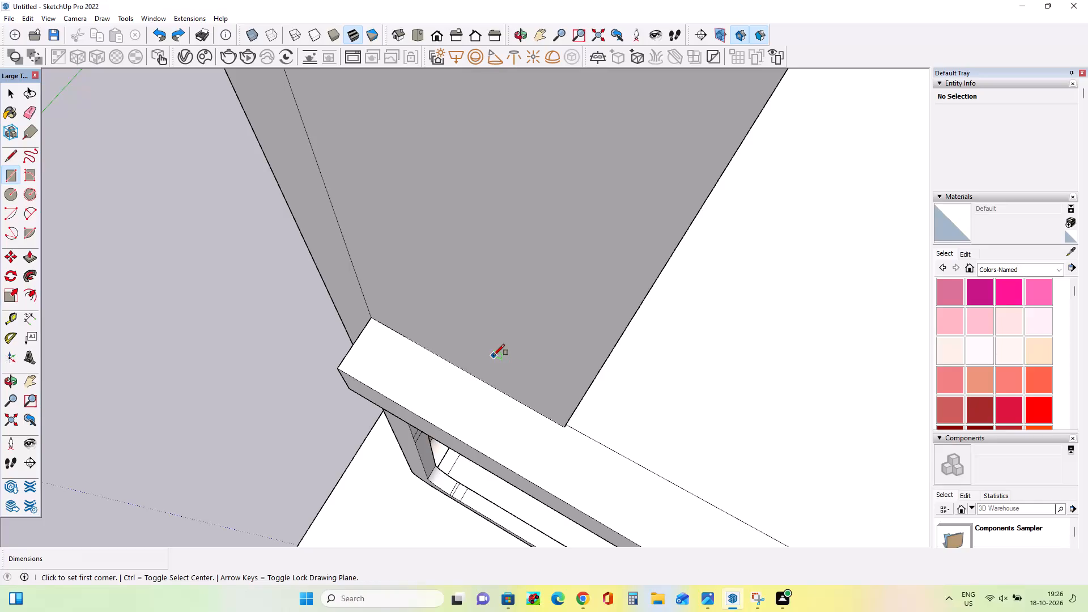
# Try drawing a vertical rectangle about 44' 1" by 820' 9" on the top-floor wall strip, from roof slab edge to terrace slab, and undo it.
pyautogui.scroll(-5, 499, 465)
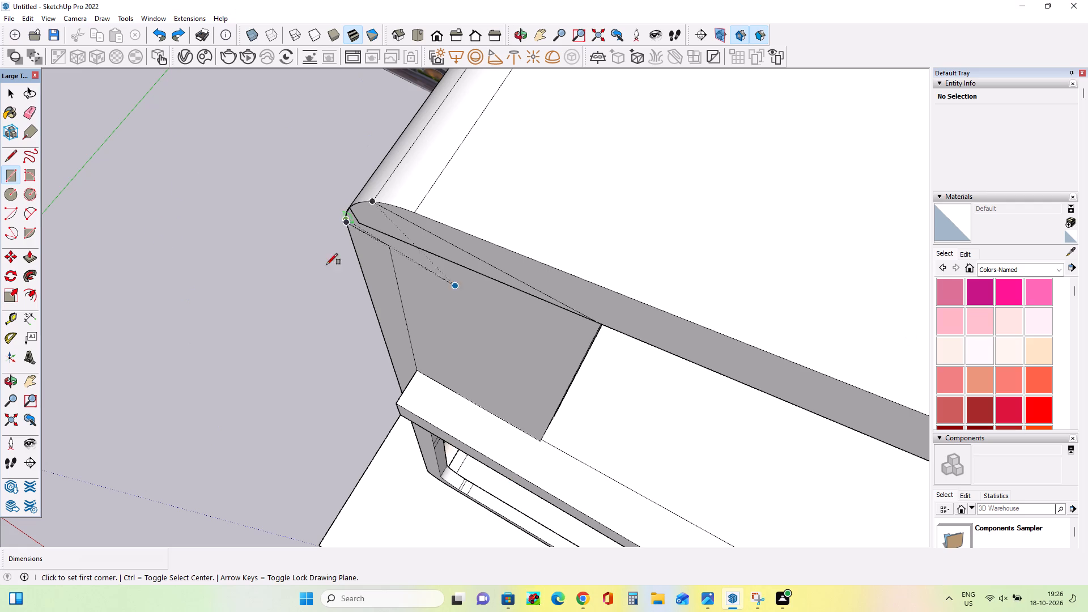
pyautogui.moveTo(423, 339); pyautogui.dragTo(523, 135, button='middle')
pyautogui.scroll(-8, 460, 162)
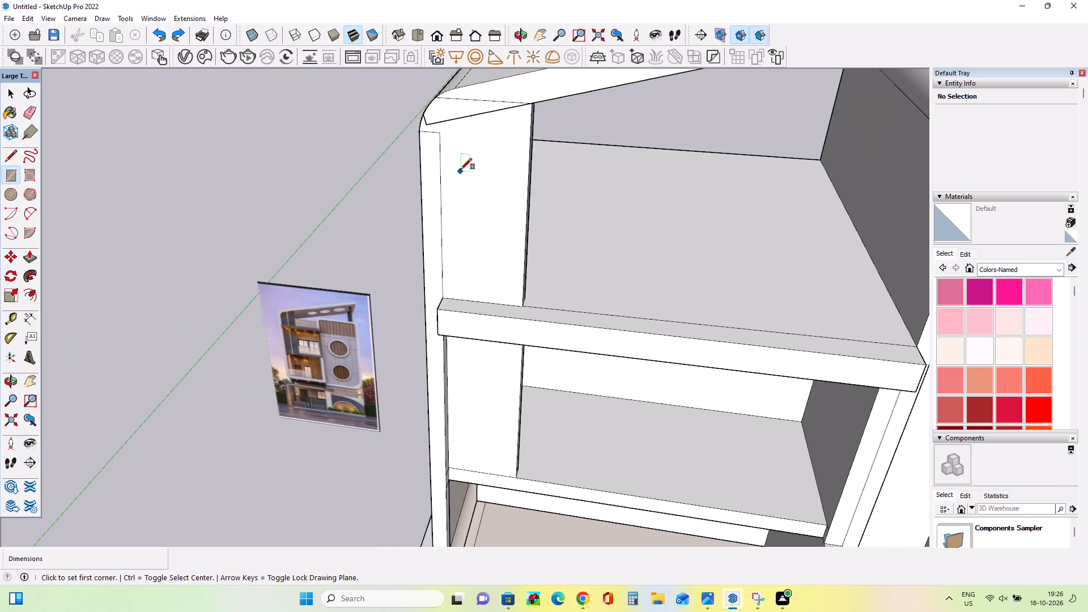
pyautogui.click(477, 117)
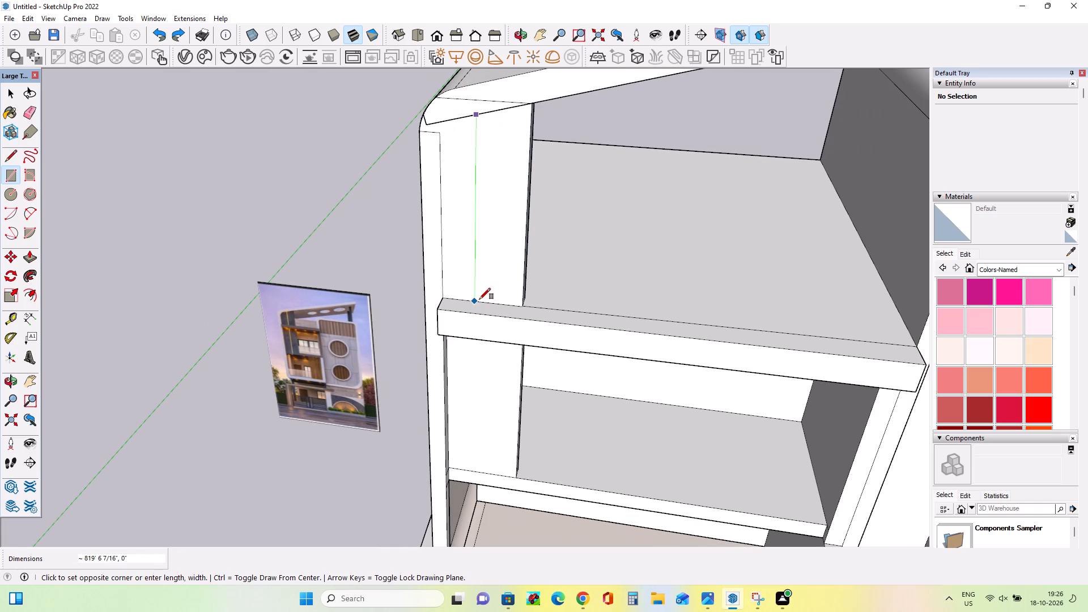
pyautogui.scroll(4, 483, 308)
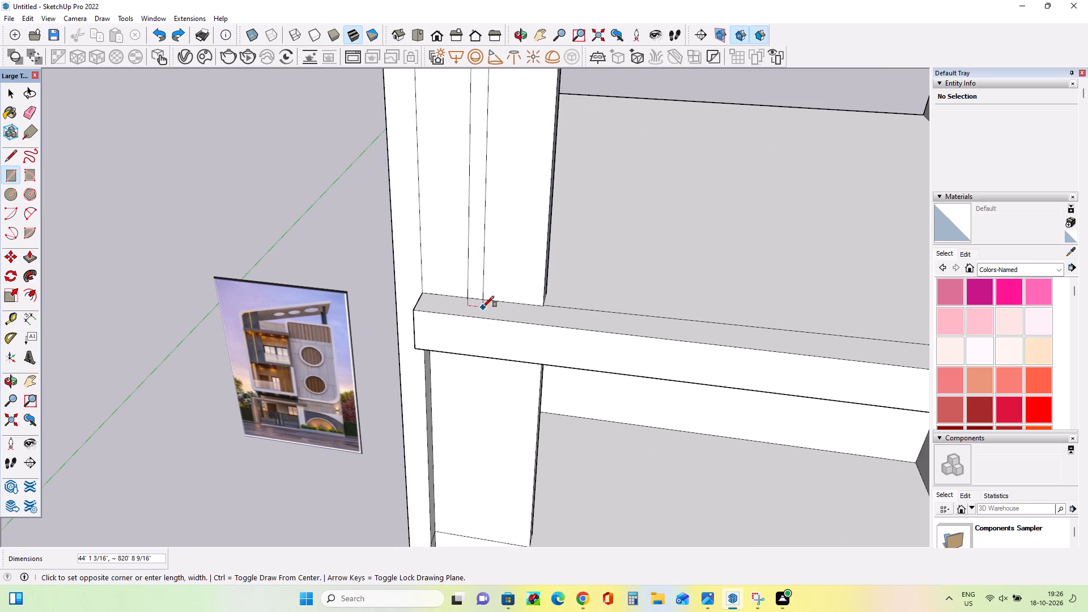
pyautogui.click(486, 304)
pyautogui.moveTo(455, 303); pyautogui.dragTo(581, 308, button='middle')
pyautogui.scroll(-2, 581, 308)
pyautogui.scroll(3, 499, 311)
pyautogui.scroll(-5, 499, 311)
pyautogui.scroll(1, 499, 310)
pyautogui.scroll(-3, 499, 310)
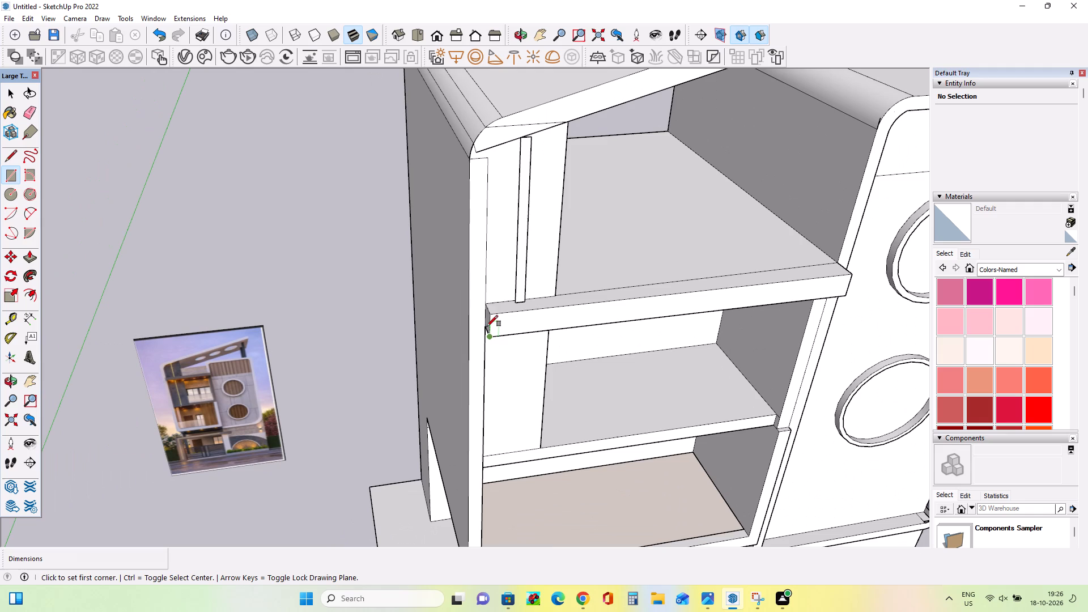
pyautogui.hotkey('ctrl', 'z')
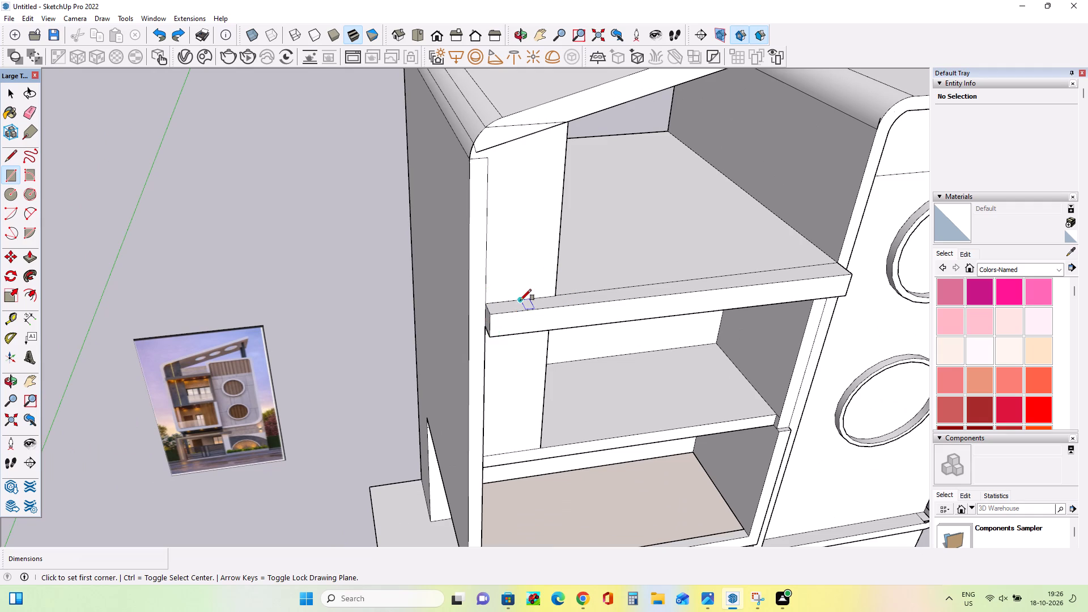
# Draw a narrow vertical rectangle about 33' 9" by 837' 4" on the top-floor wall strip, from the terrace slab up to the roof slab edge.
pyautogui.click(520, 300)
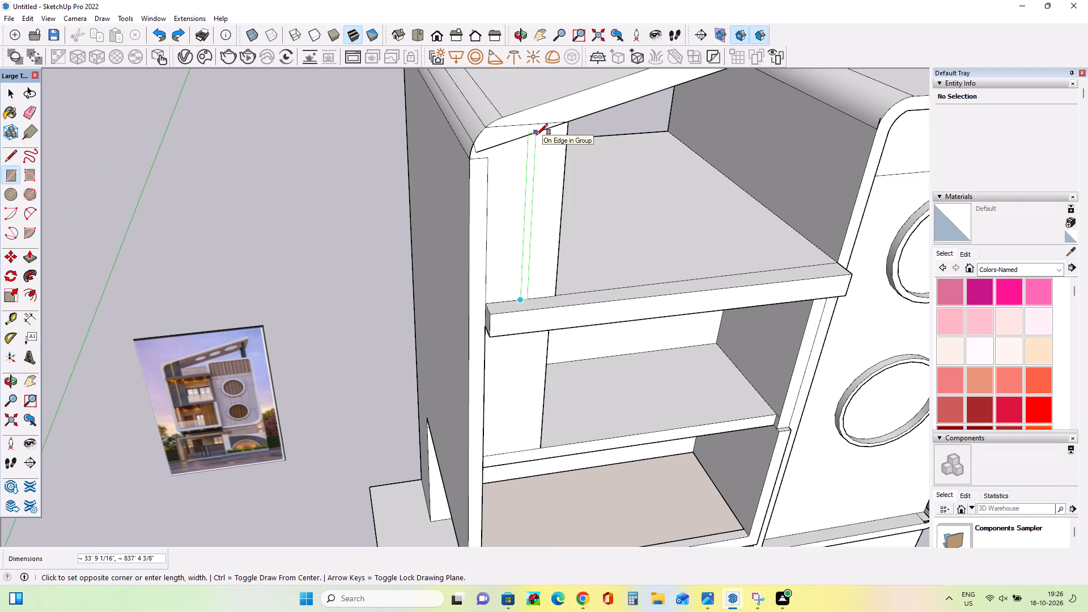
pyautogui.click(537, 135)
pyautogui.moveTo(562, 367); pyautogui.dragTo(454, 334, button='middle')
pyautogui.scroll(-12, 454, 334)
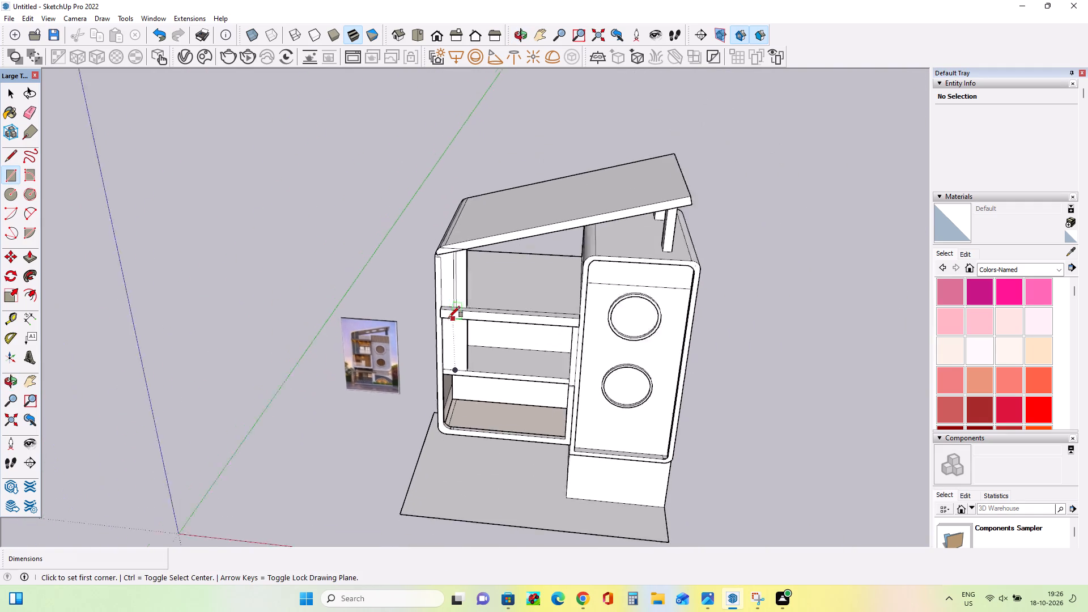
pyautogui.scroll(14, 460, 336)
pyautogui.moveTo(454, 345); pyautogui.dragTo(453, 342, button='middle')
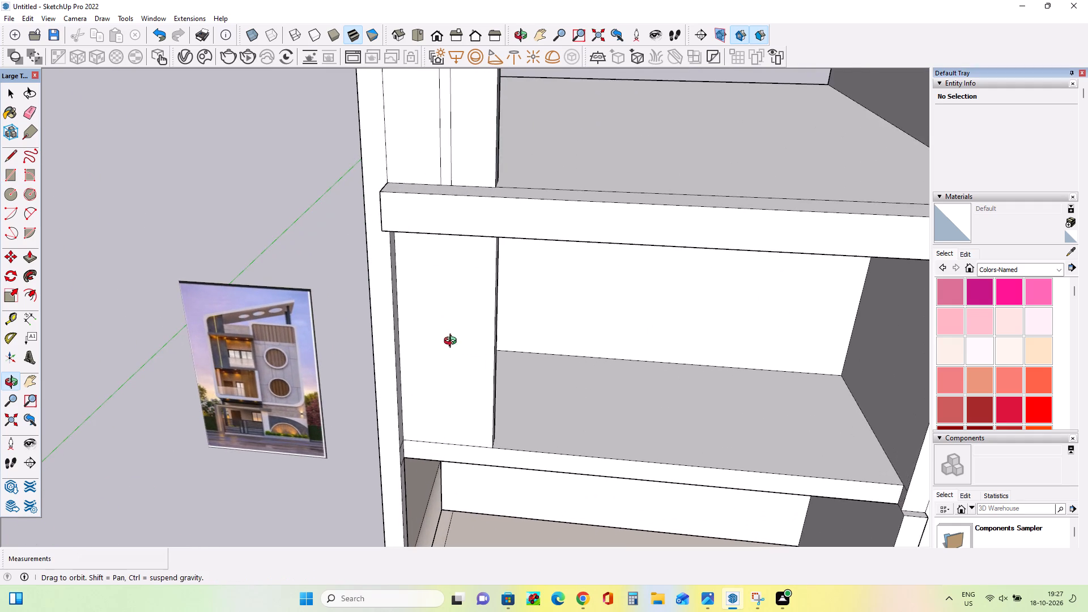
pyautogui.moveTo(453, 342); pyautogui.dragTo(474, 272, button='middle')
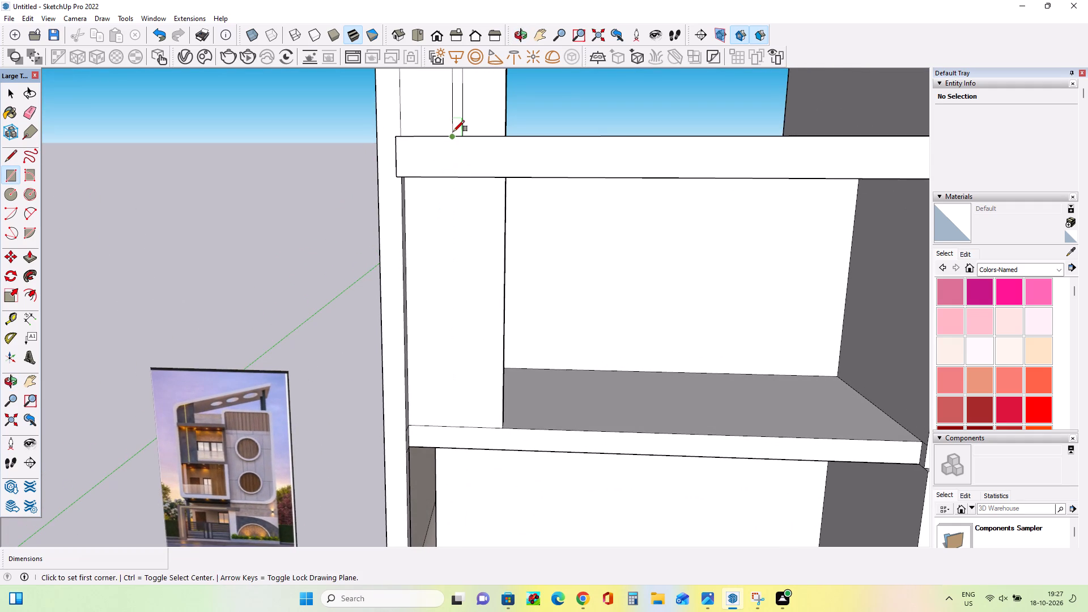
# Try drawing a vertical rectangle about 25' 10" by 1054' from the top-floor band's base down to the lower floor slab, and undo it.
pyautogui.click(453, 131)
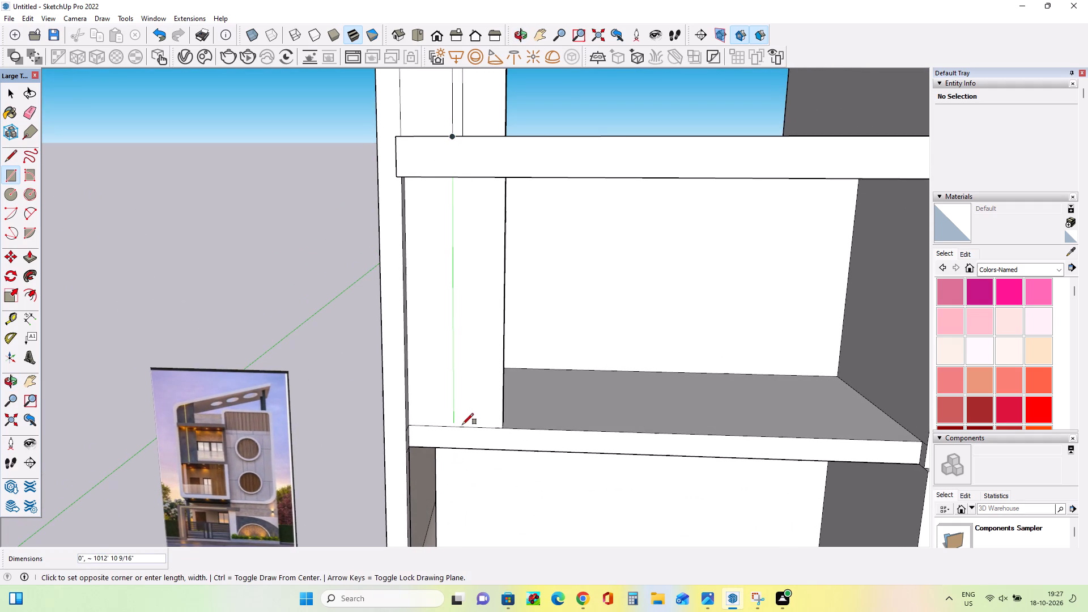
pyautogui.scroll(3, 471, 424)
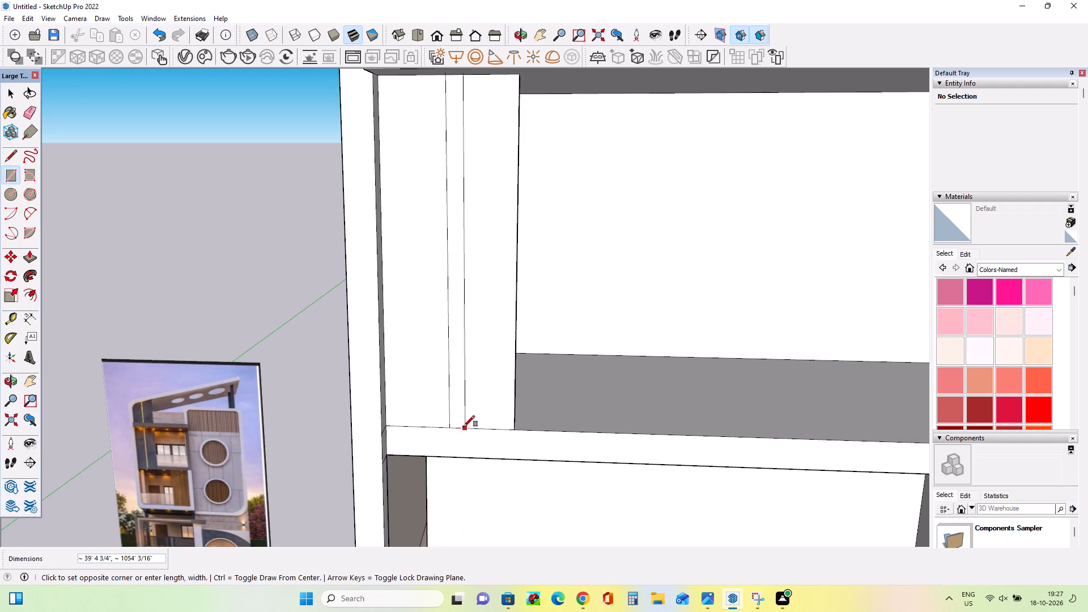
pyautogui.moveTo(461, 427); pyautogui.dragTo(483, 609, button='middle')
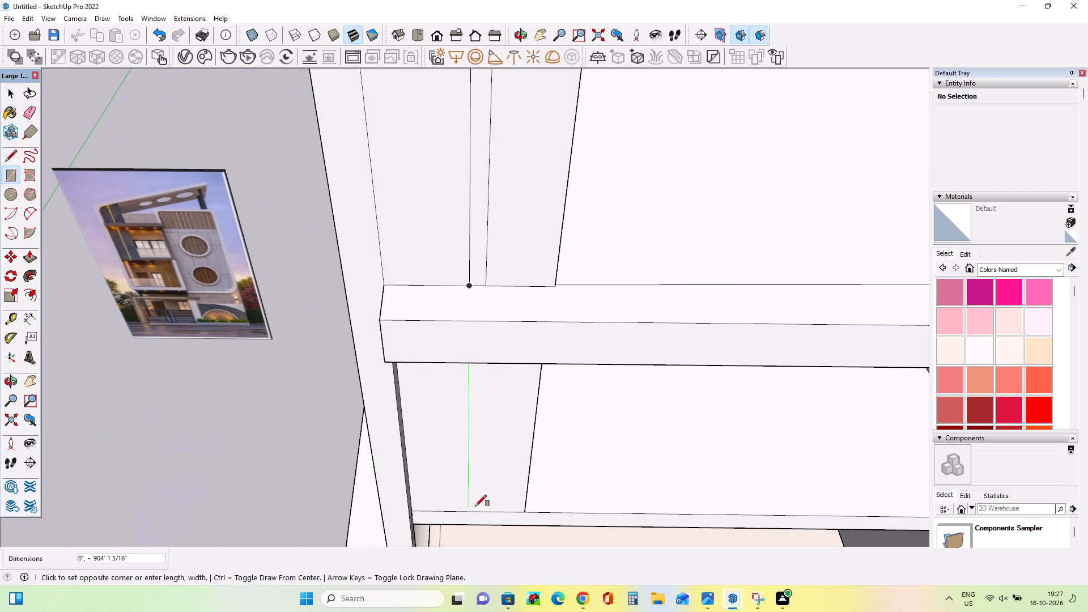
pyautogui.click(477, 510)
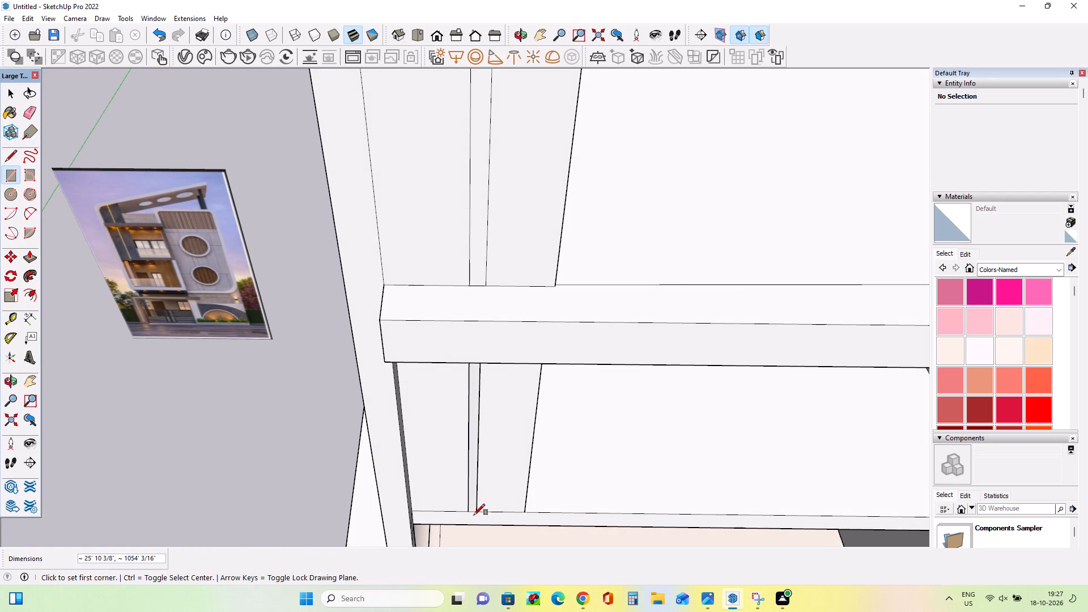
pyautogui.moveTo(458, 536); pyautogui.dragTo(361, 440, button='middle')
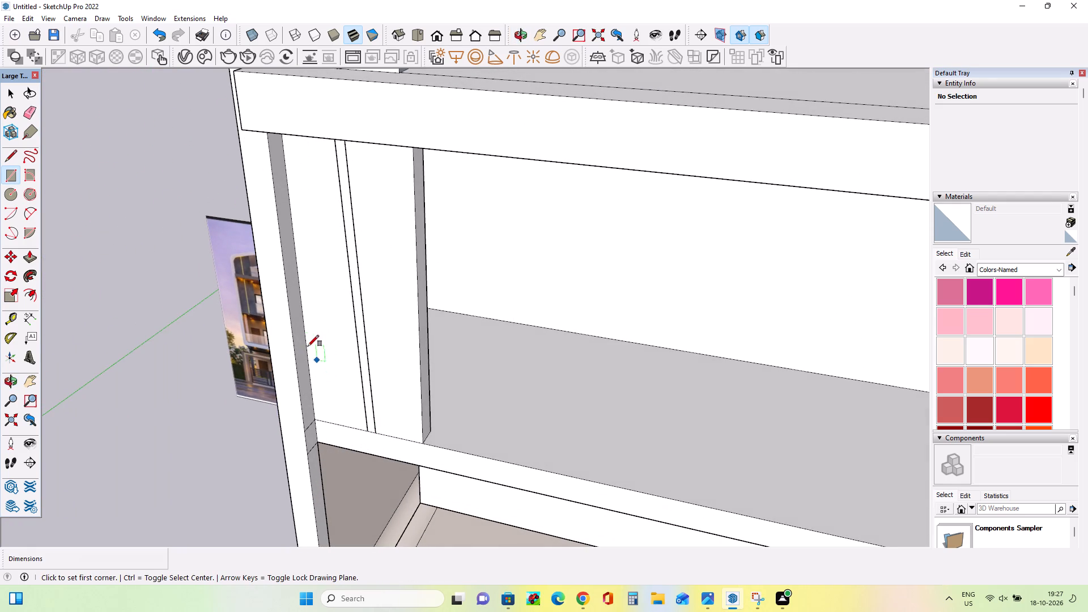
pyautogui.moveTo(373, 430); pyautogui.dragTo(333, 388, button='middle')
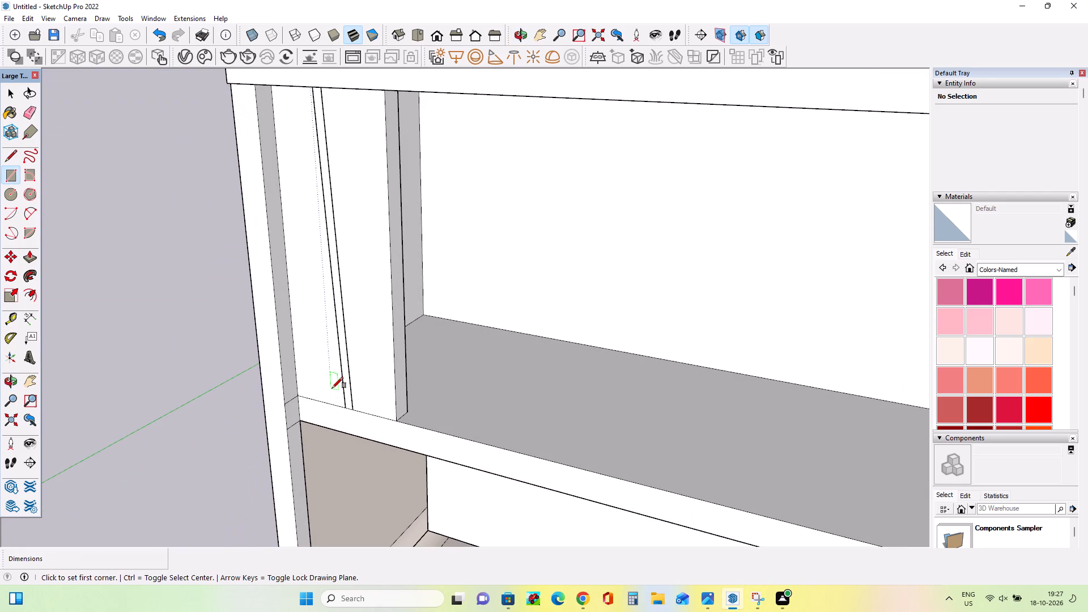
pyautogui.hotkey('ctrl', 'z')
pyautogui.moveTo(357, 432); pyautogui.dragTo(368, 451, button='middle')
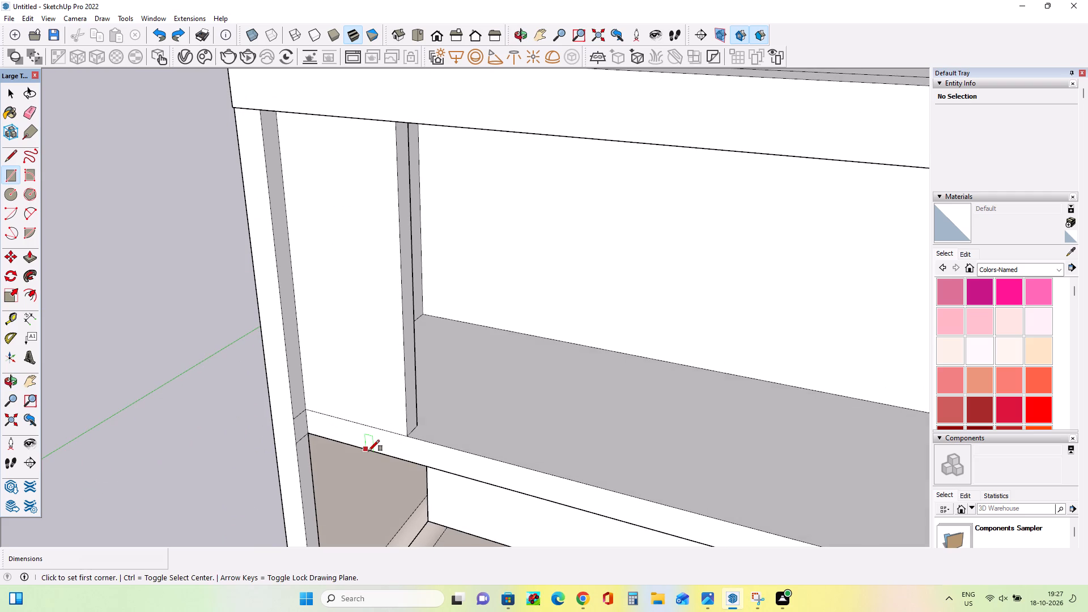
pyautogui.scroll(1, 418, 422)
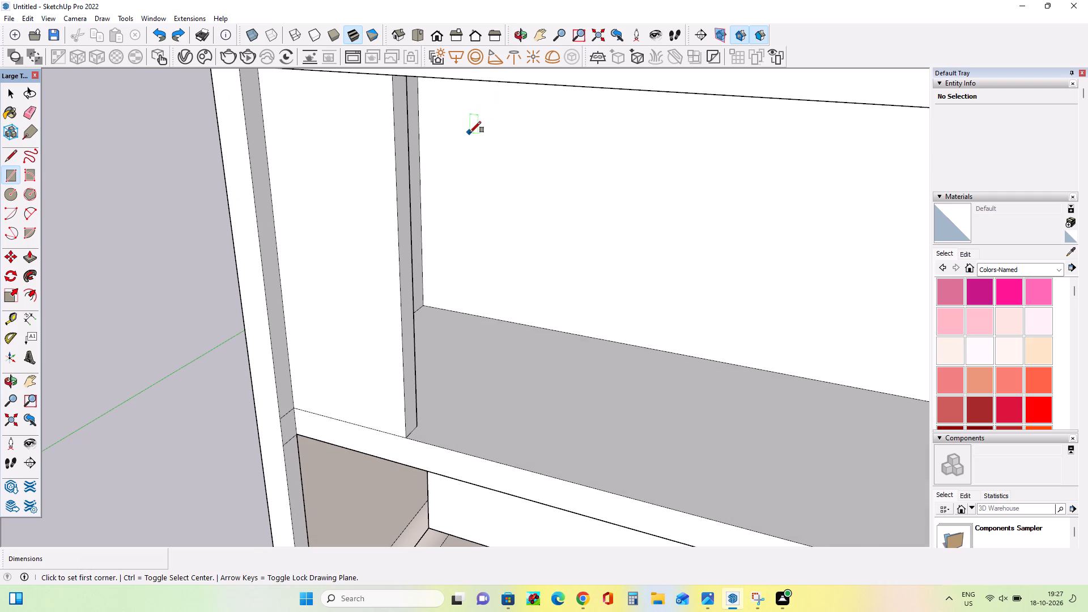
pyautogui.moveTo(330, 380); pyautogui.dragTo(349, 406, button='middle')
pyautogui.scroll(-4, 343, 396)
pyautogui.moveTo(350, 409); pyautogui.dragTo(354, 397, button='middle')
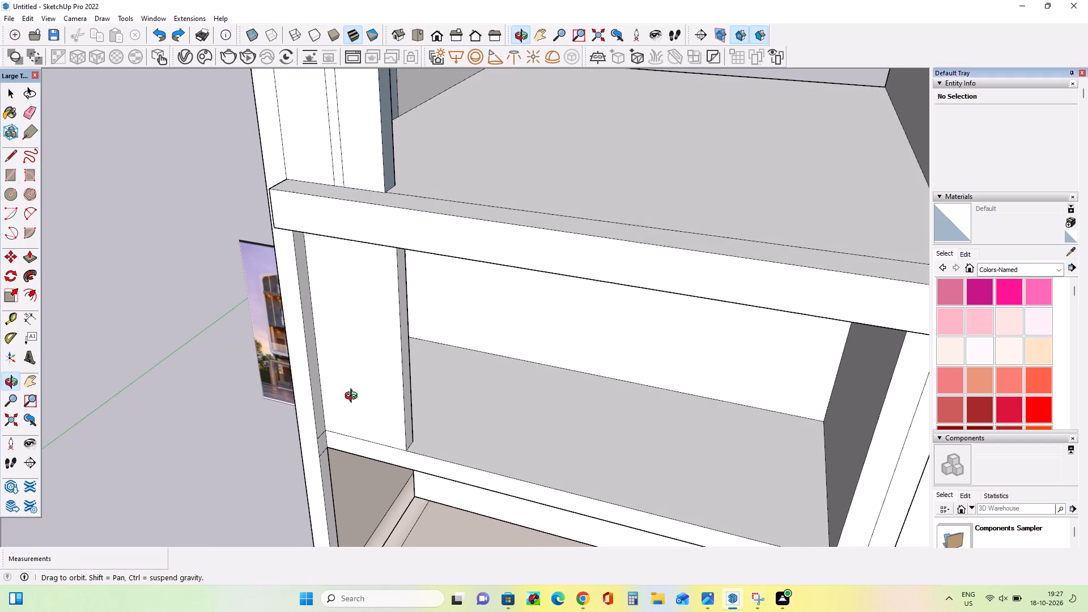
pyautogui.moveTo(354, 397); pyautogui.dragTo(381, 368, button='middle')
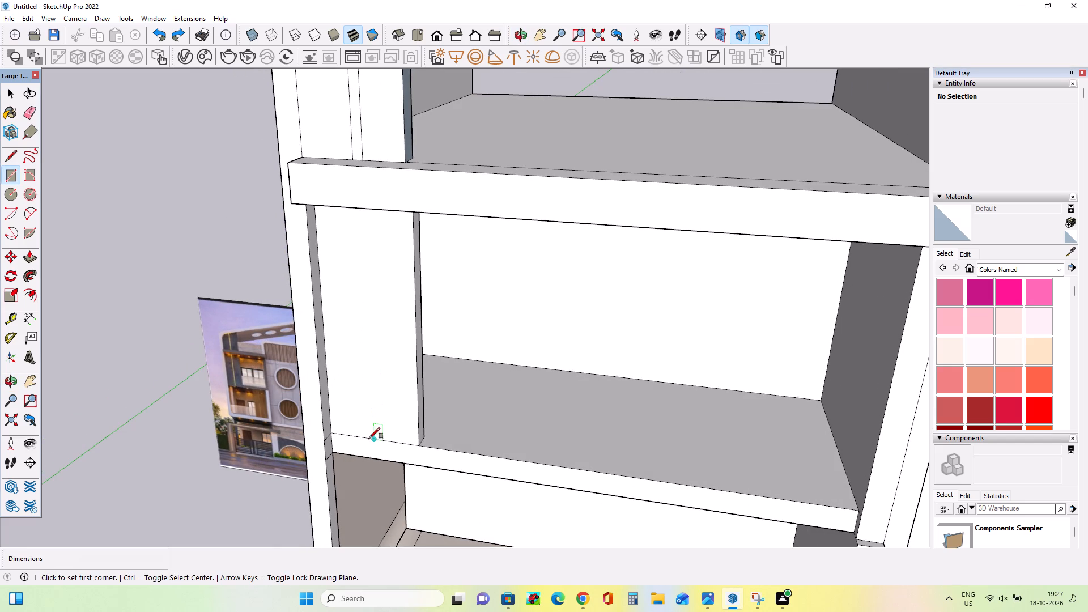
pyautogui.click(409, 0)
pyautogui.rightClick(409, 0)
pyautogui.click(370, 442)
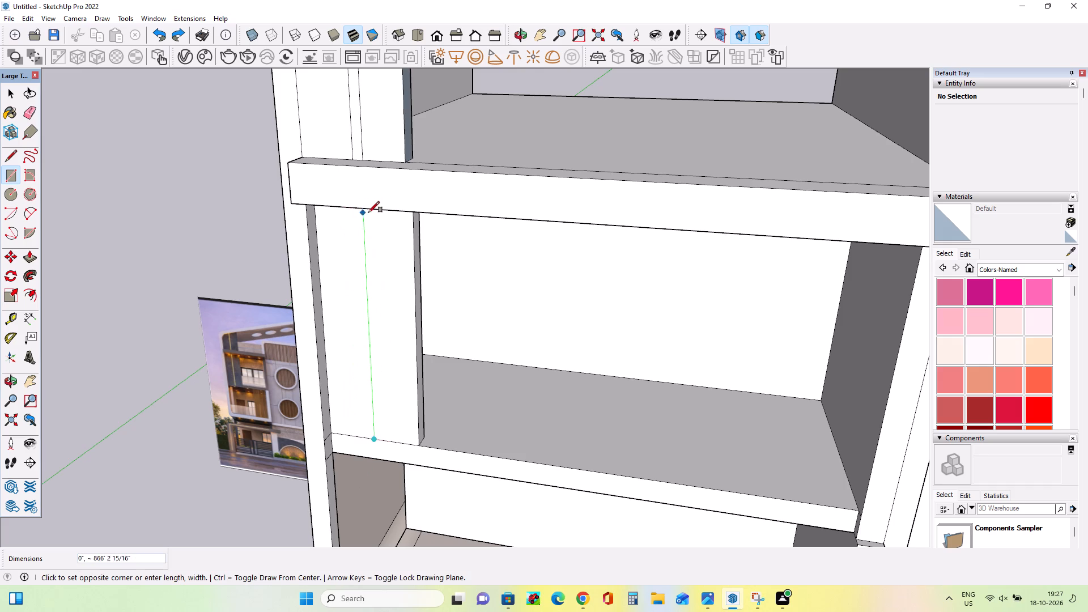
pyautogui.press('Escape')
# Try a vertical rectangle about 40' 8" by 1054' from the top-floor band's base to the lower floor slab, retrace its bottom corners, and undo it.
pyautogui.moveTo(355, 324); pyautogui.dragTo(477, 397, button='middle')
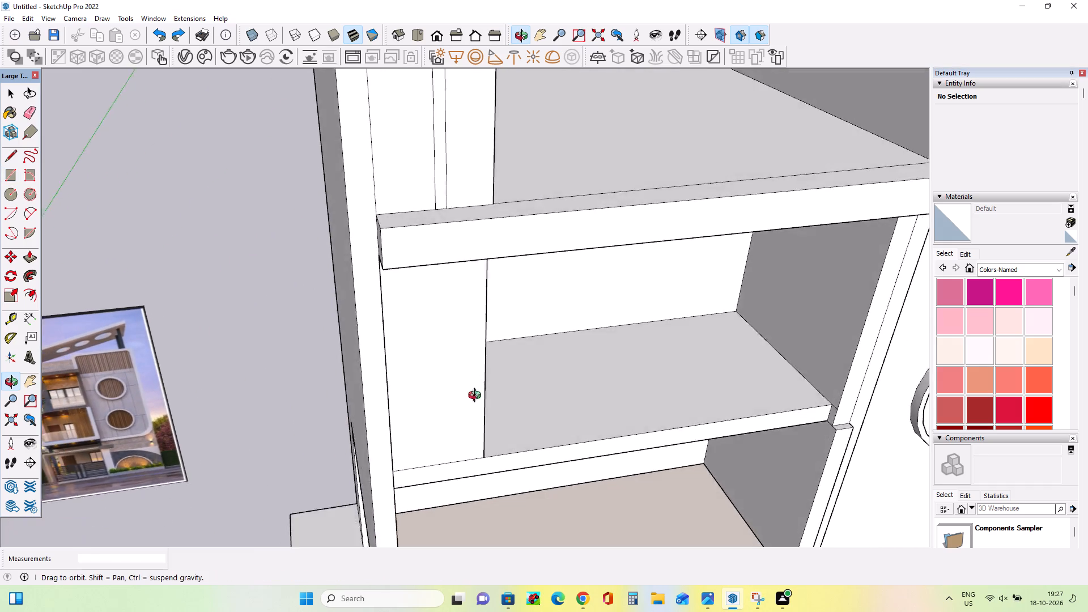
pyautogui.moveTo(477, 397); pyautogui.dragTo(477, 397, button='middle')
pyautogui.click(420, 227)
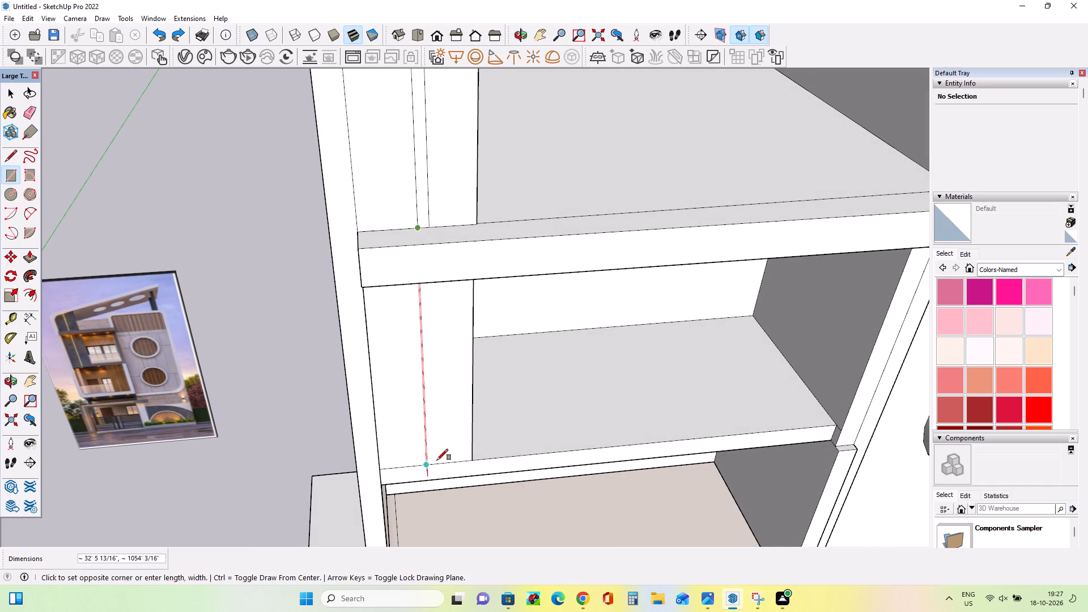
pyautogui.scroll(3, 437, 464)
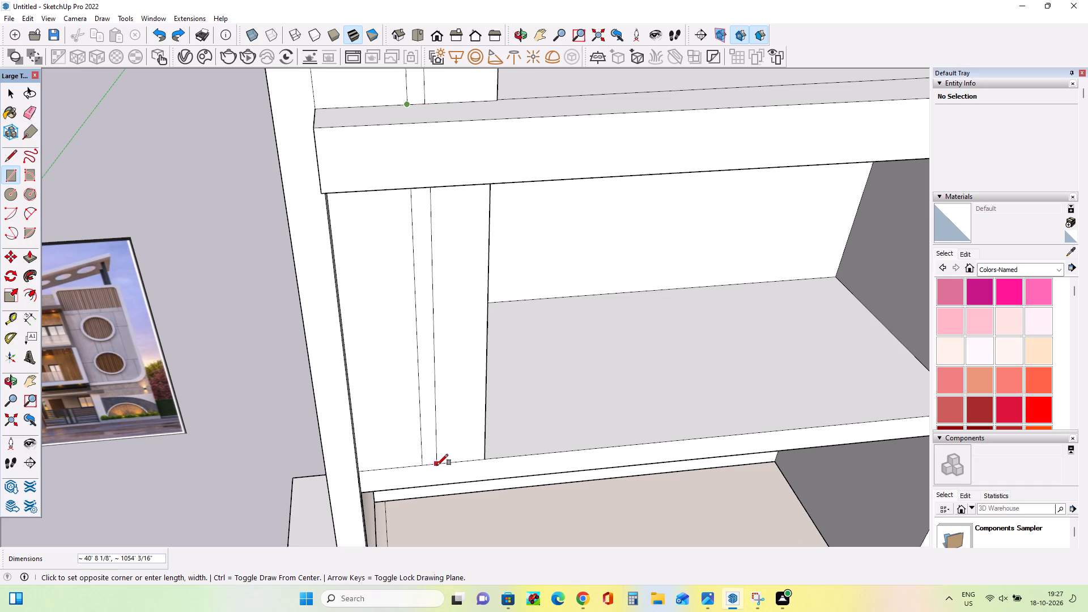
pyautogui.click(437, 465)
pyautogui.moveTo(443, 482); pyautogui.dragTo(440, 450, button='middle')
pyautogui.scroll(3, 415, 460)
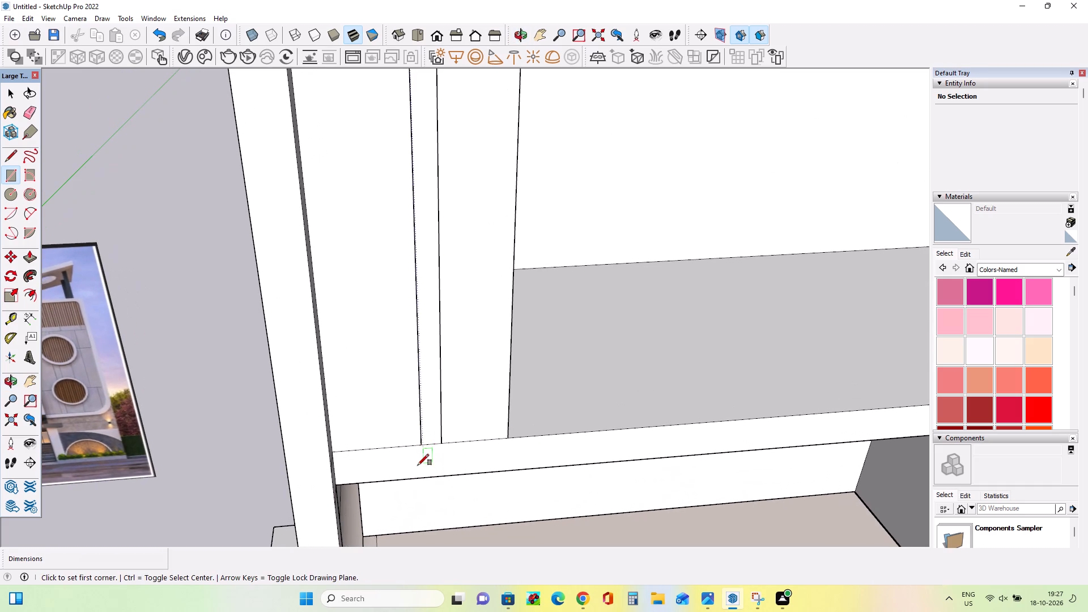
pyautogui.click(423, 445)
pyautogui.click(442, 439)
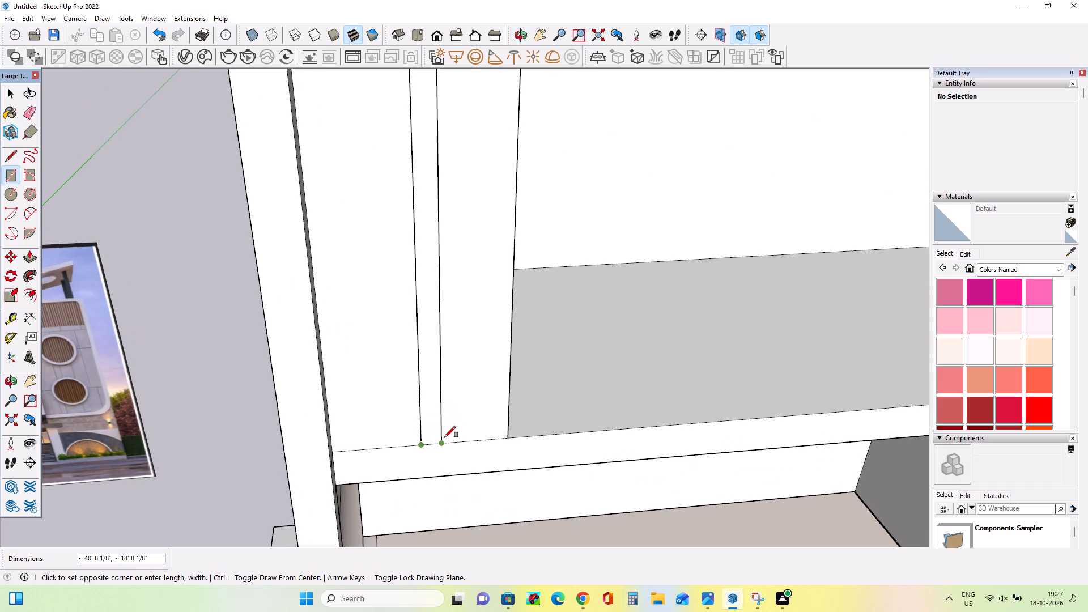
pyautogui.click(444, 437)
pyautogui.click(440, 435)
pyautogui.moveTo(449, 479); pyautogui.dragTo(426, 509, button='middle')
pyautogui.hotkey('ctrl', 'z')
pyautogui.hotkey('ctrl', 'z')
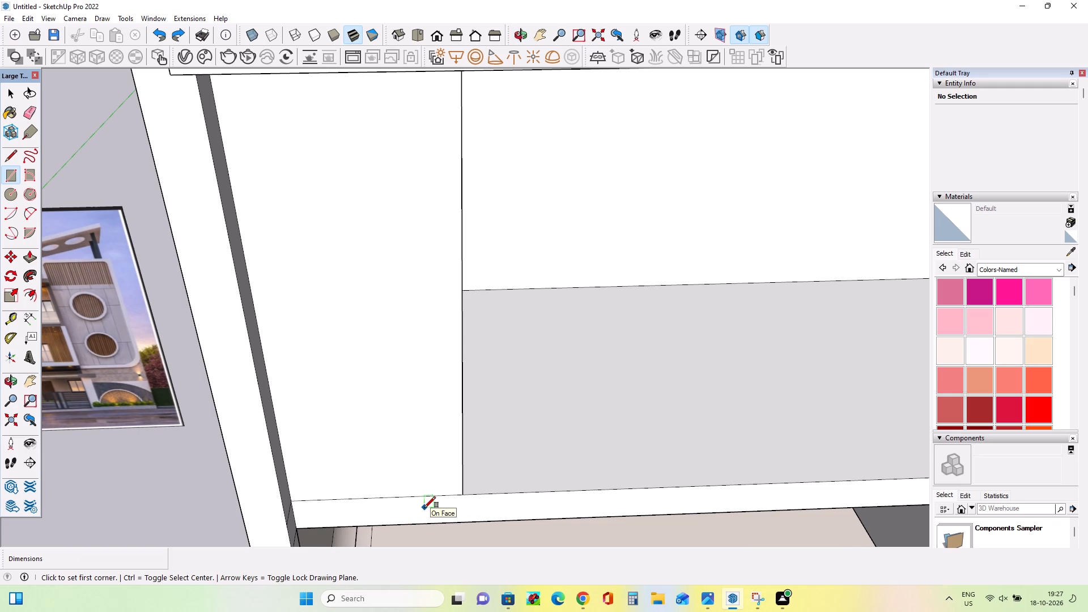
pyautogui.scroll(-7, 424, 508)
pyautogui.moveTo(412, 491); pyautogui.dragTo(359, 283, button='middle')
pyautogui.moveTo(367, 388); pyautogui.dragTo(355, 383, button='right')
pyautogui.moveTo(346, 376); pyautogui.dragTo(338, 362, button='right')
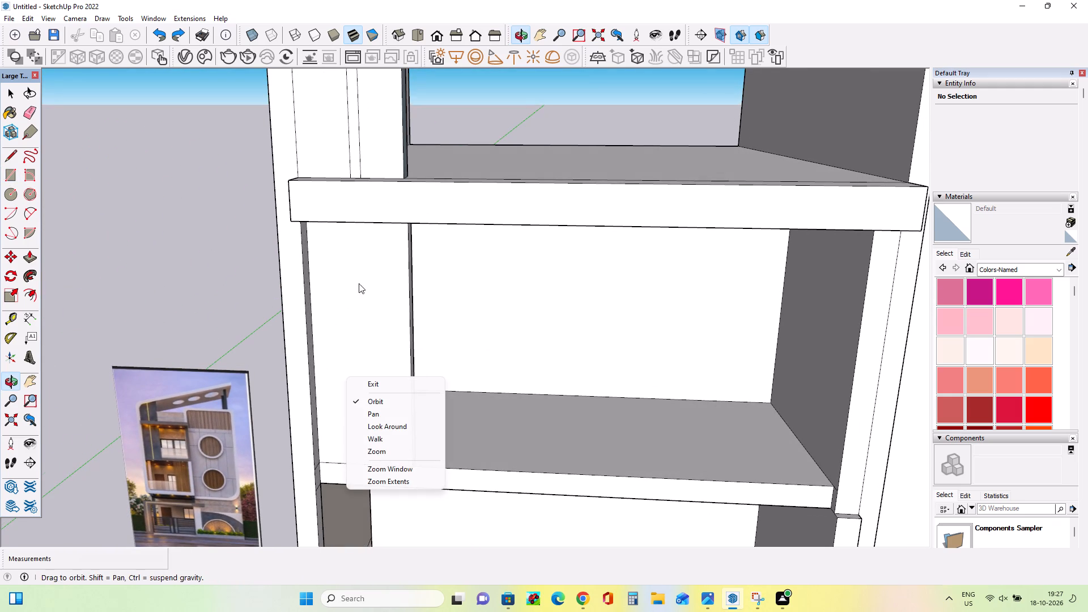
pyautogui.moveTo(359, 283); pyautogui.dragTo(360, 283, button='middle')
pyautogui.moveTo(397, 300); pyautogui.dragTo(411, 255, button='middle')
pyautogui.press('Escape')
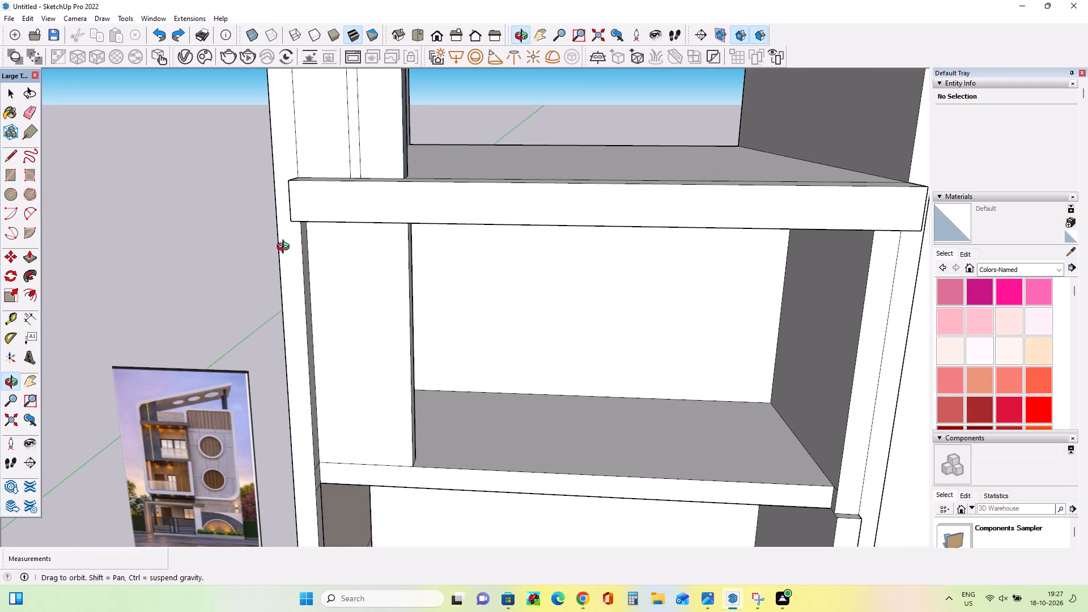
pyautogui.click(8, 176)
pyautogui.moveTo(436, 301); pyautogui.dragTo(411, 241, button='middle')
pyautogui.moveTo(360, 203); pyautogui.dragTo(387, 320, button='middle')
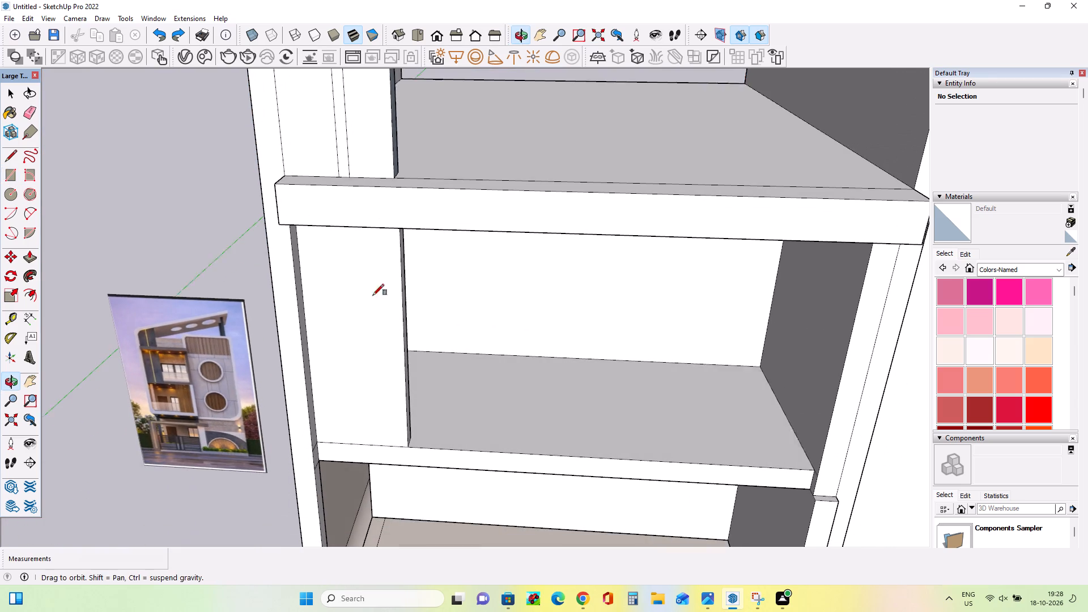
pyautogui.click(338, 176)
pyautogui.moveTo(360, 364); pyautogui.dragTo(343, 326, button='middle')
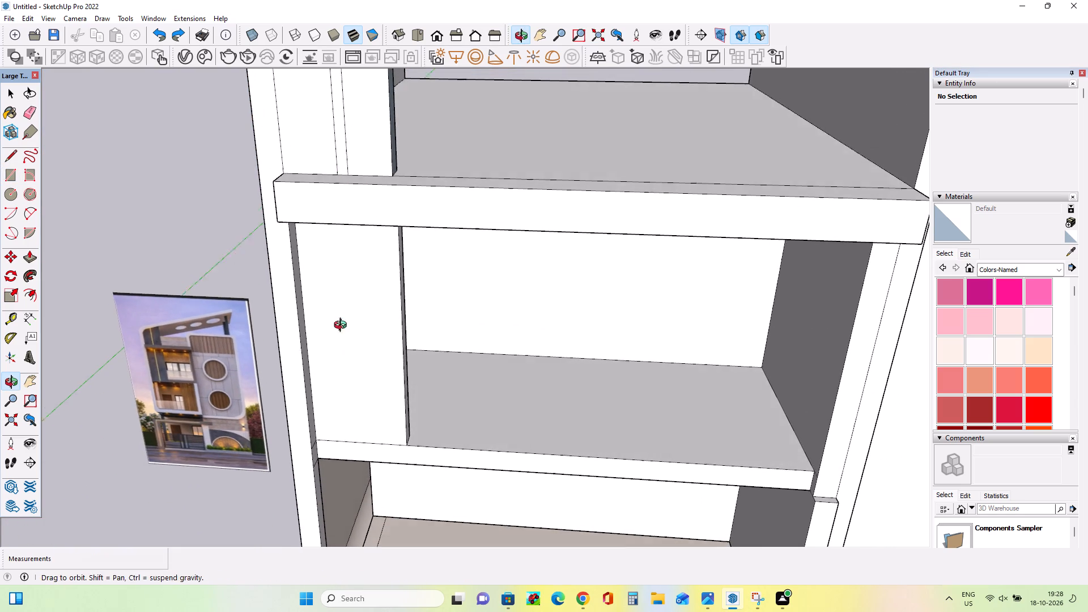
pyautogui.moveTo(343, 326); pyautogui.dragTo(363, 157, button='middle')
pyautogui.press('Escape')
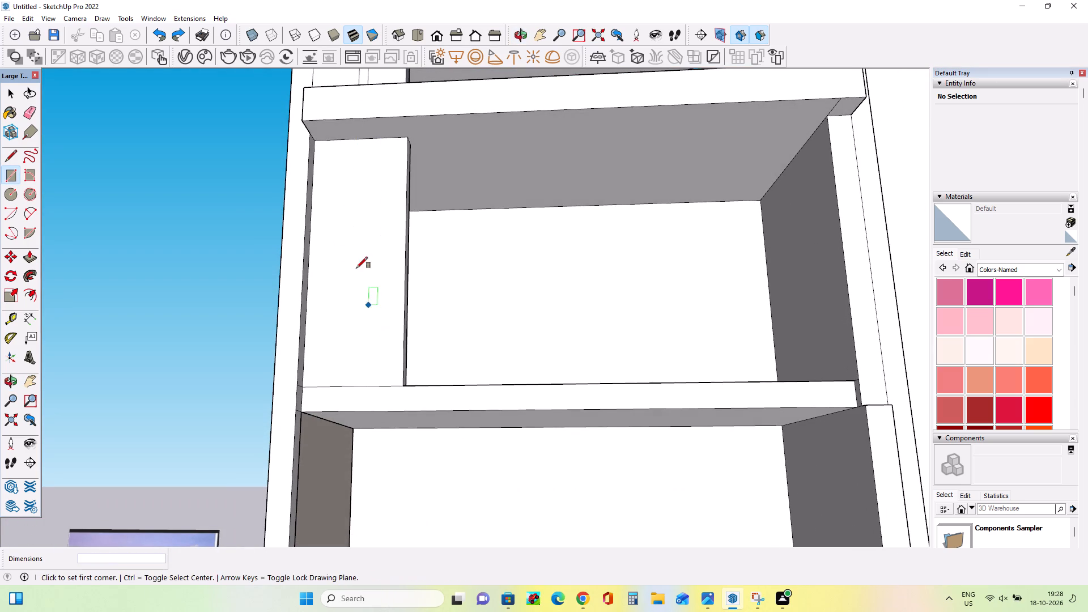
# Draw a narrow vertical rectangle about 54' 10" by 922' 8" on the wall strip below the terrace slab, from its underside to the floor slab.
pyautogui.click(357, 141)
pyautogui.moveTo(363, 343); pyautogui.dragTo(369, 455, button='middle')
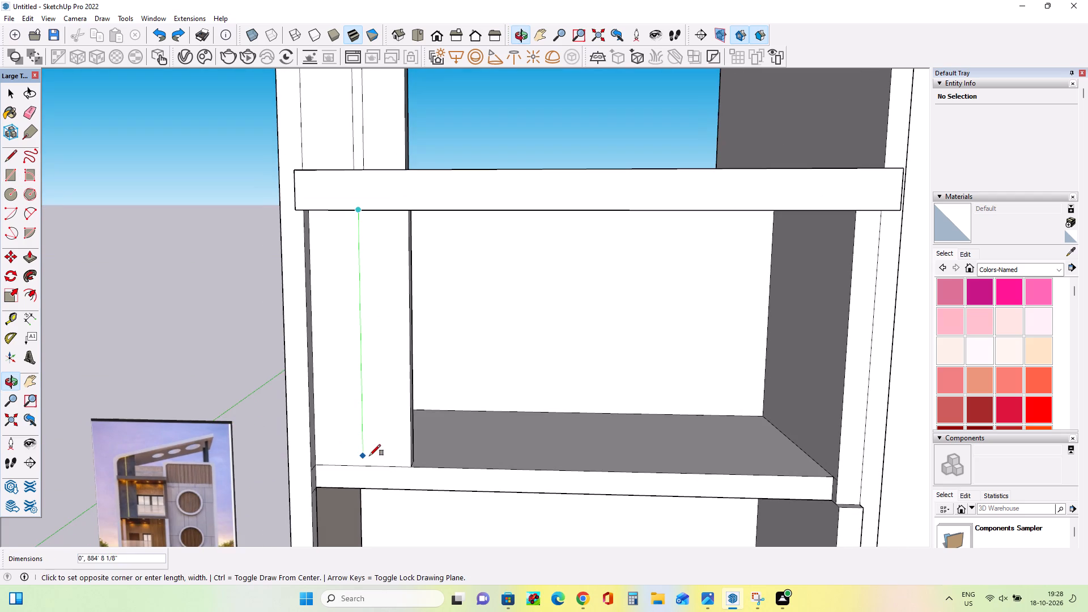
pyautogui.click(378, 468)
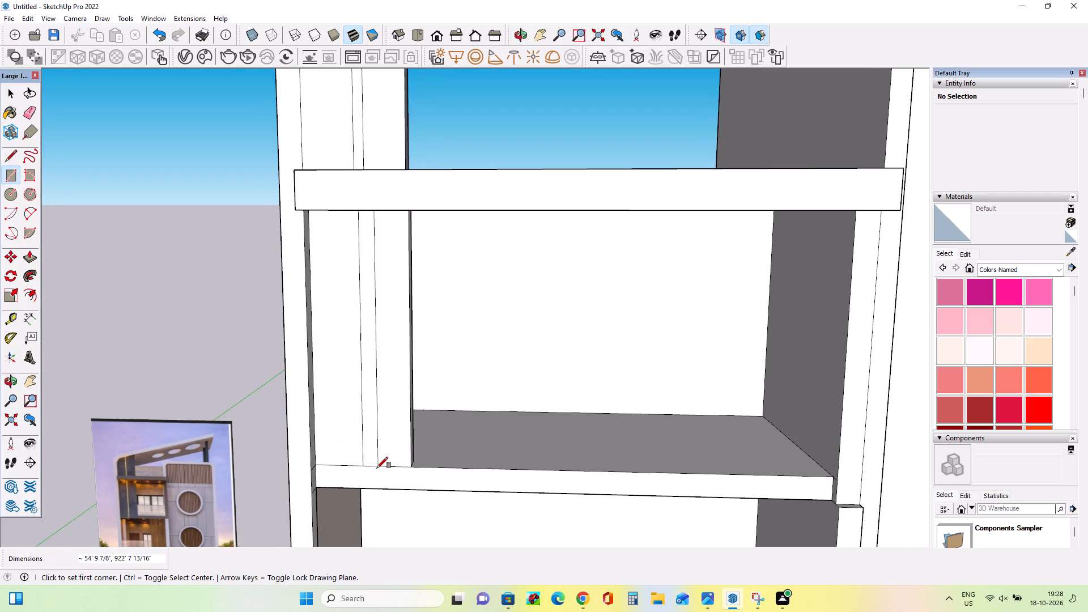
pyautogui.moveTo(375, 464); pyautogui.dragTo(376, 509, button='middle')
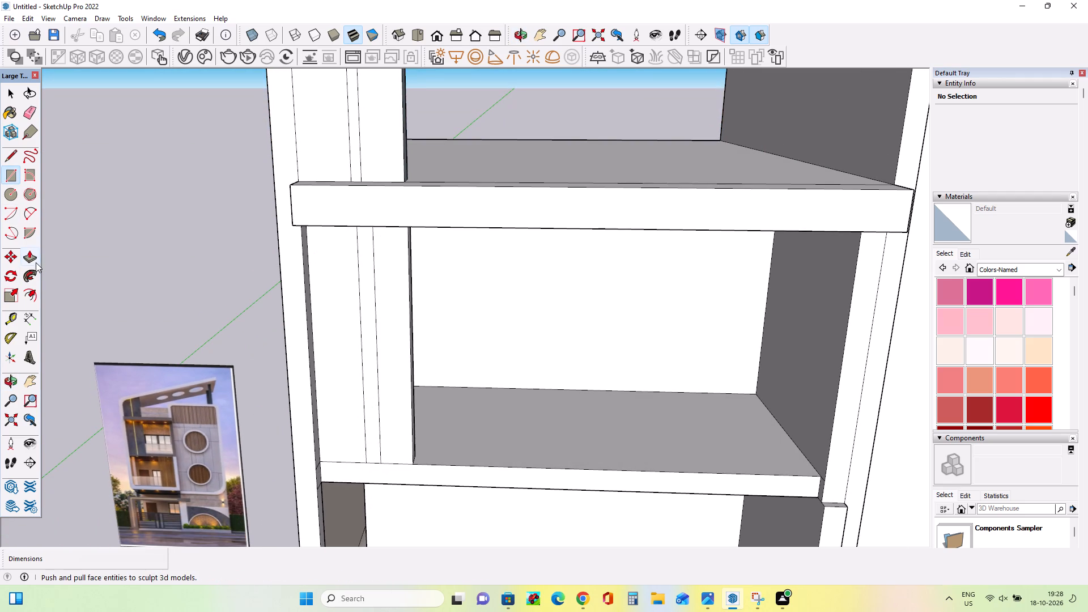
# Push/Pull the new lower band outward about 52' 5" and narrow it by pushing its side face in about 33' 8".
pyautogui.click(27, 256)
pyautogui.click(371, 363)
pyautogui.click(370, 369)
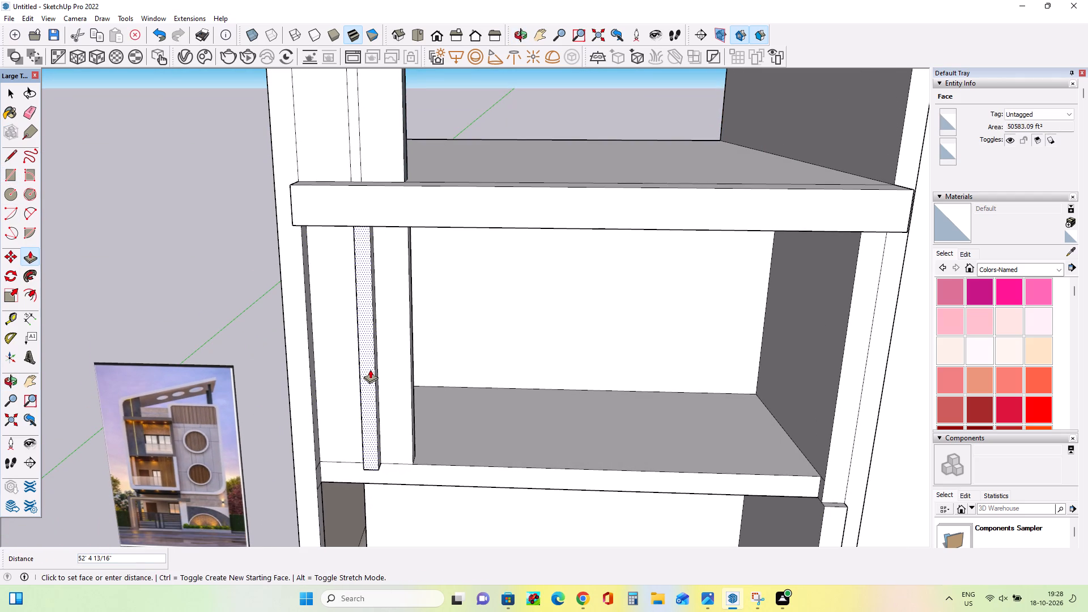
pyautogui.moveTo(407, 436); pyautogui.dragTo(159, 516, button='middle')
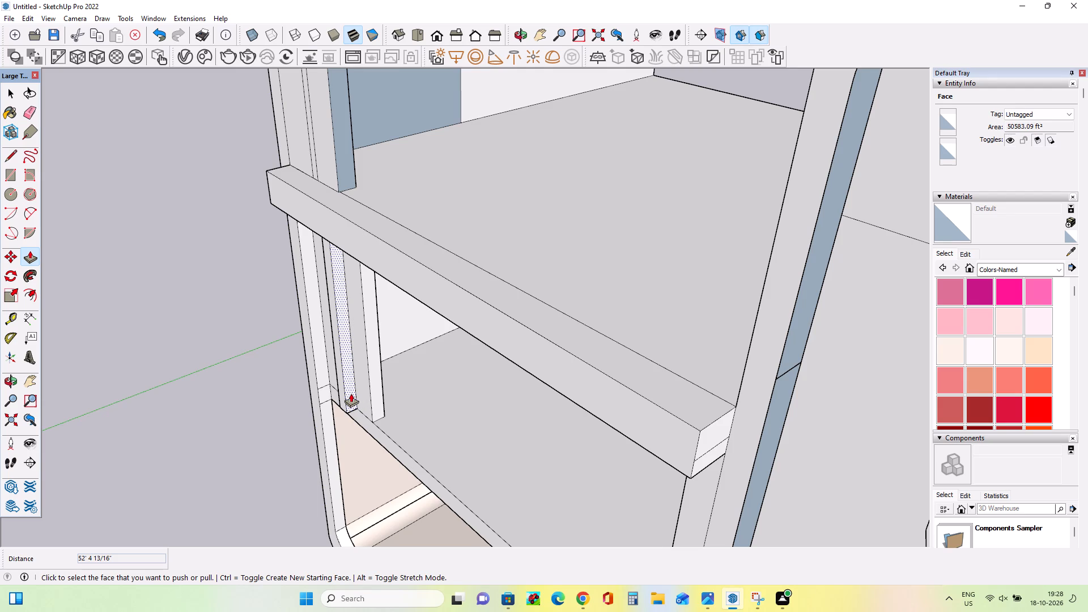
pyautogui.click(351, 393)
pyautogui.click(347, 389)
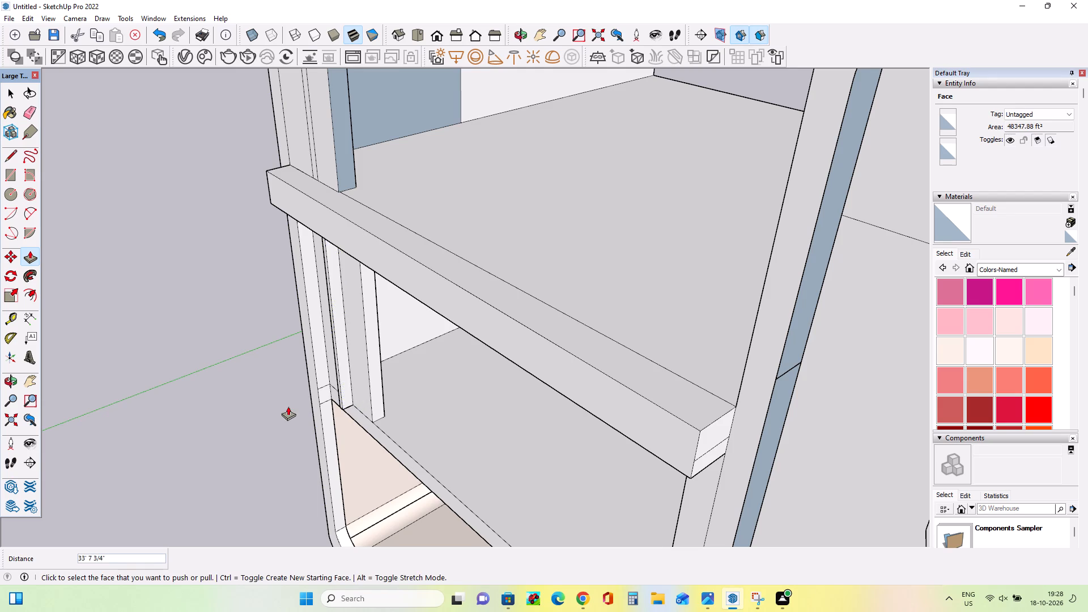
# Slim the lower band by pushing its front face back about 28' 10" and its opposite side face in about 6' 7".
pyautogui.moveTo(288, 406); pyautogui.dragTo(615, 372, button='middle')
pyautogui.scroll(3, 350, 464)
pyautogui.moveTo(350, 461); pyautogui.dragTo(427, 449, button='middle')
pyautogui.click(410, 457)
pyautogui.click(407, 450)
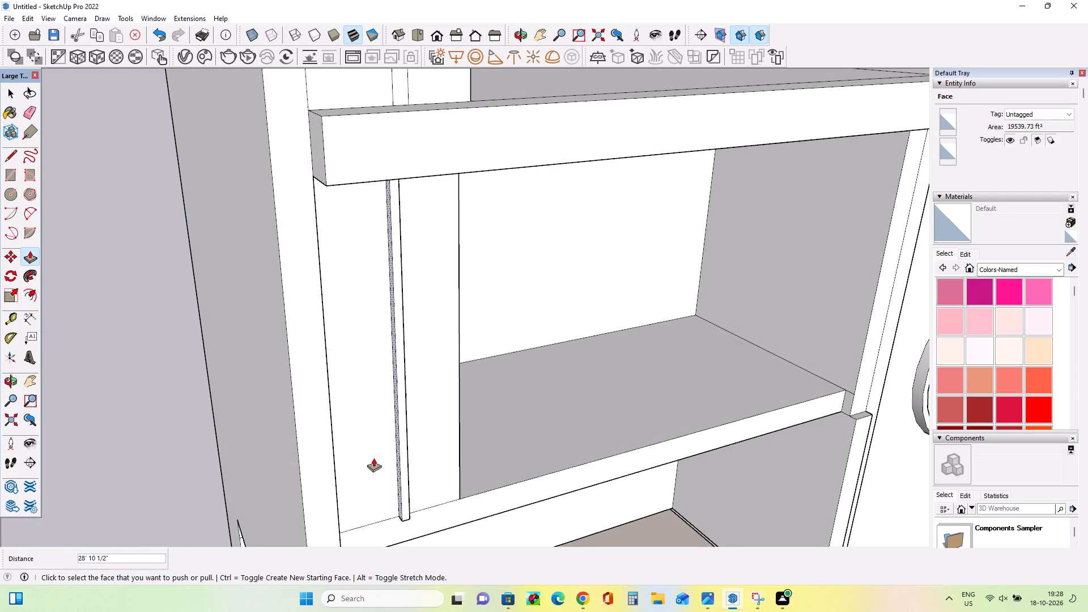
pyautogui.moveTo(373, 458); pyautogui.dragTo(433, 458, button='middle')
pyautogui.click(448, 465)
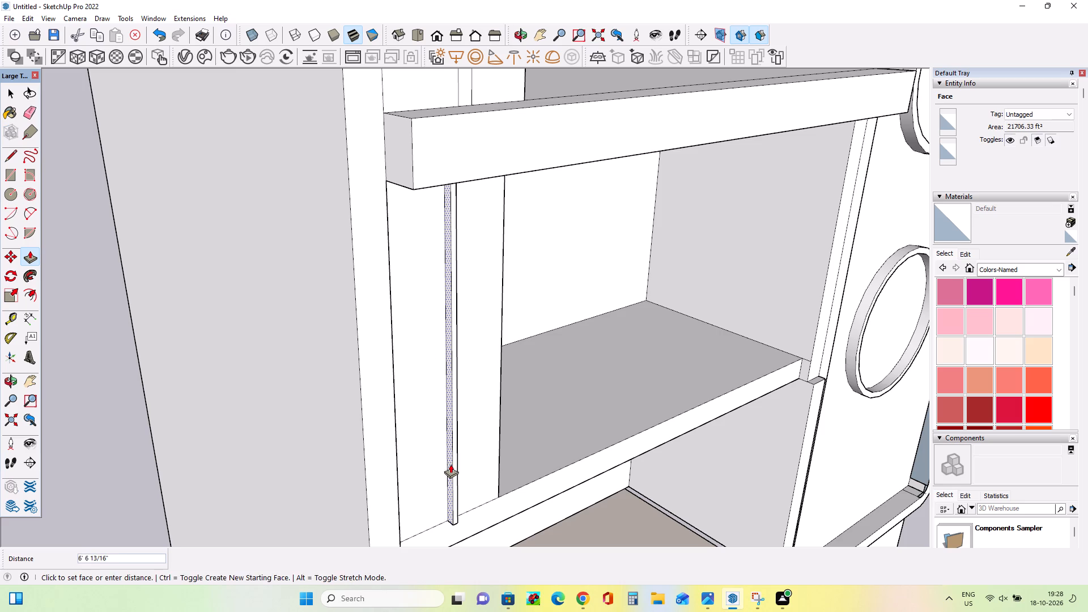
pyautogui.click(450, 464)
# Push/Pull the top-floor band outward about 97' 11" and narrow it by pushing its side face in about 21' 10".
pyautogui.moveTo(534, 466); pyautogui.dragTo(403, 525, button='middle')
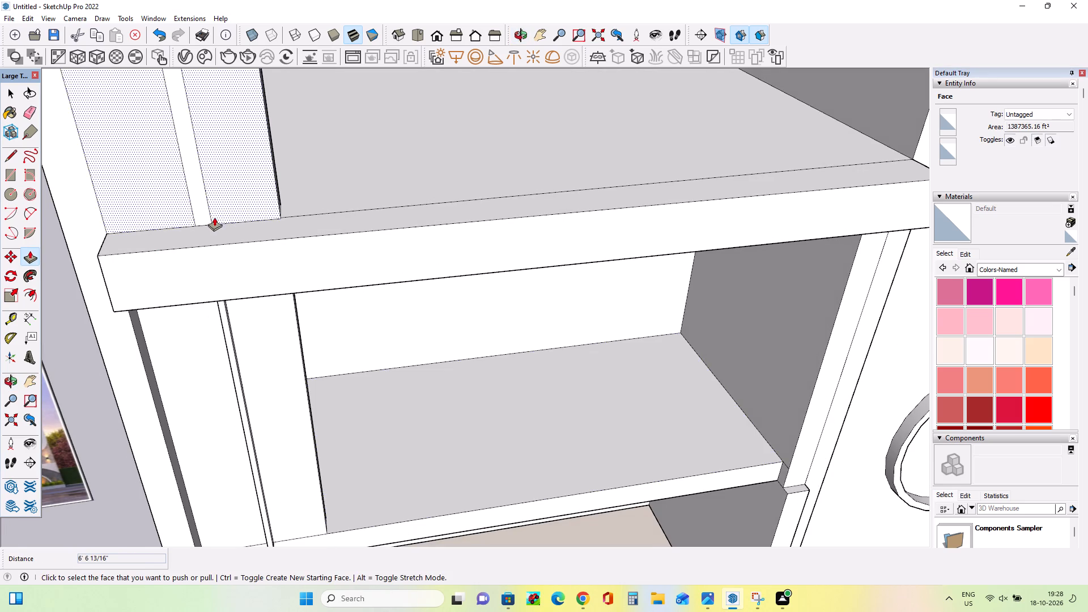
pyautogui.click(201, 211)
pyautogui.click(206, 235)
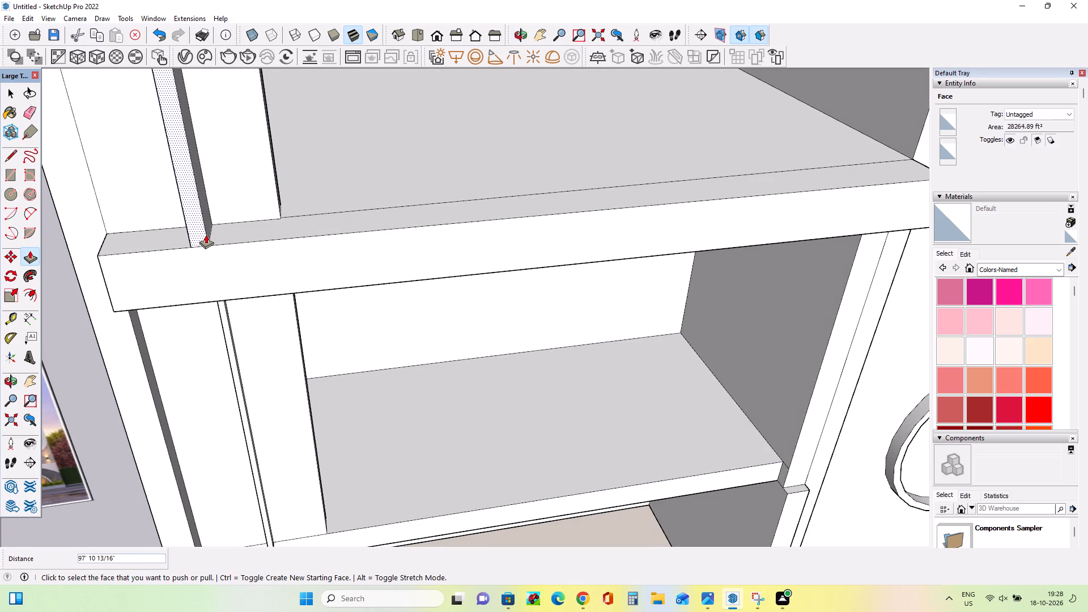
pyautogui.moveTo(279, 252); pyautogui.dragTo(224, 324, button='middle')
pyautogui.click(185, 254)
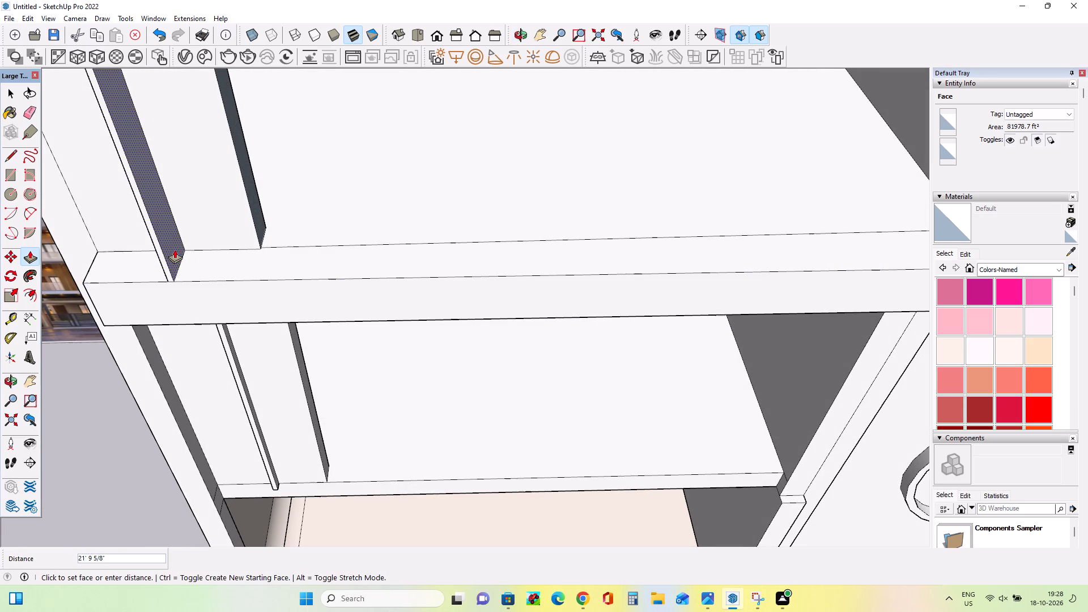
pyautogui.click(175, 249)
# Push/Pull the top-floor band's side face by about 5' 5" and 12' 11", and push its front face back about 65' 9".
pyautogui.moveTo(146, 287); pyautogui.dragTo(366, 236, button='middle')
pyautogui.click(339, 286)
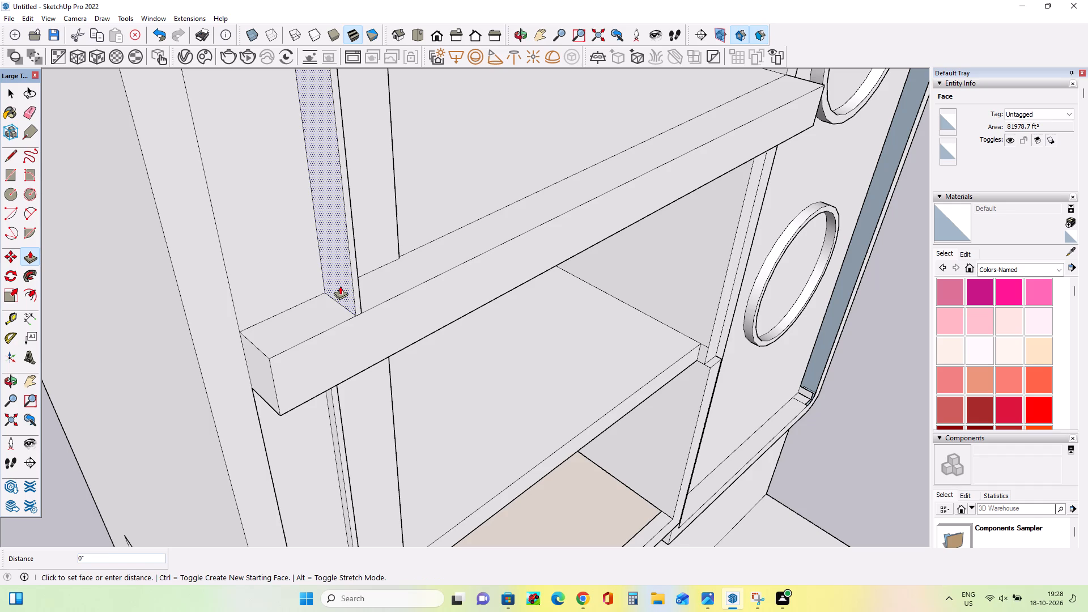
pyautogui.click(341, 284)
pyautogui.moveTo(362, 311); pyautogui.dragTo(184, 240, button='middle')
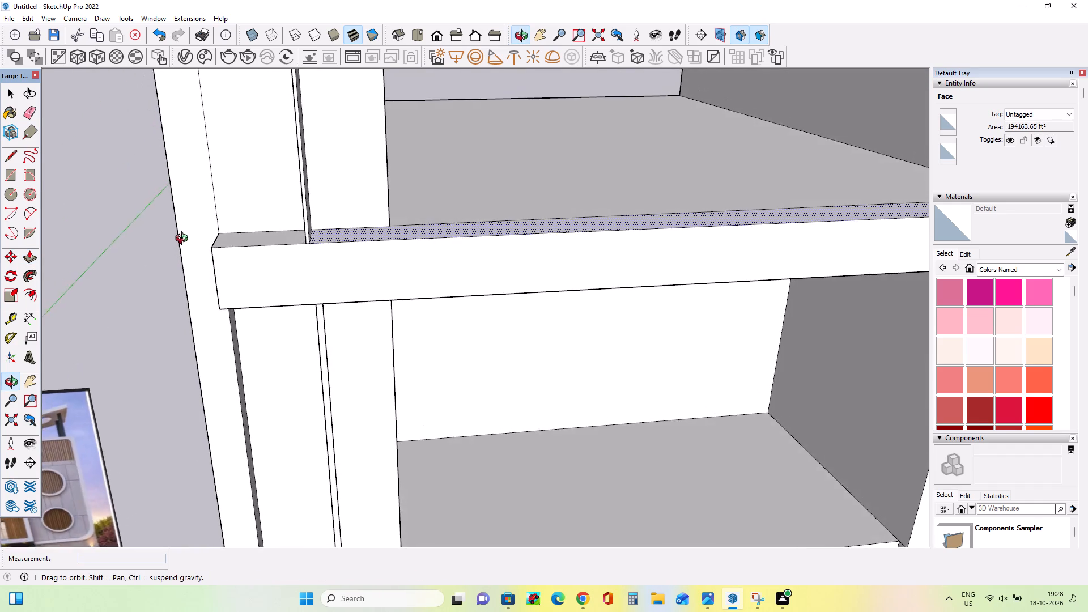
pyautogui.moveTo(184, 240); pyautogui.dragTo(224, 289, button='middle')
pyautogui.scroll(5, 294, 278)
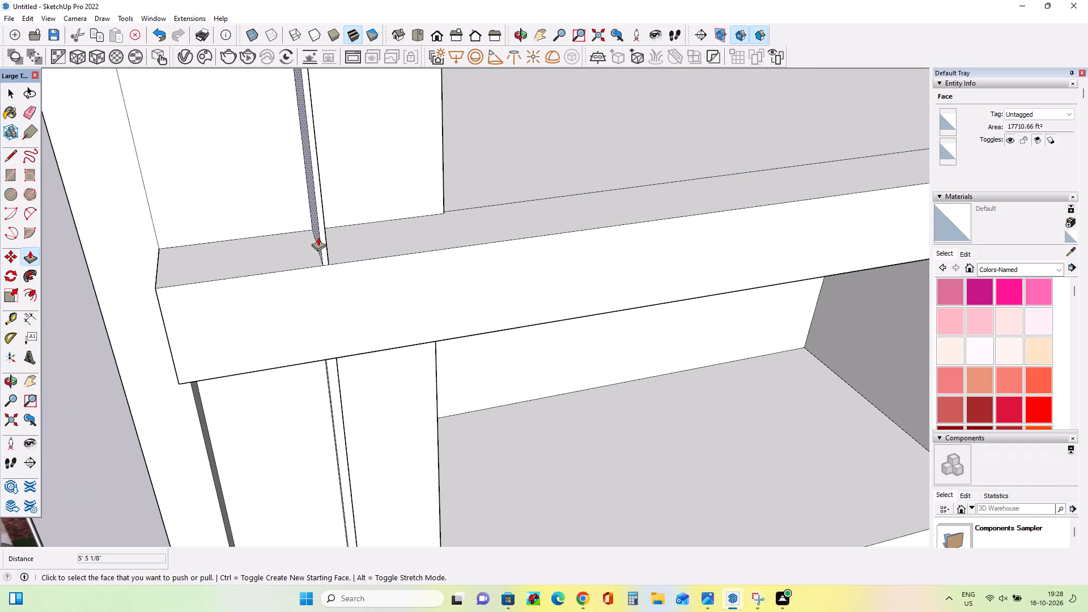
pyautogui.click(318, 237)
pyautogui.click(315, 239)
pyautogui.click(324, 254)
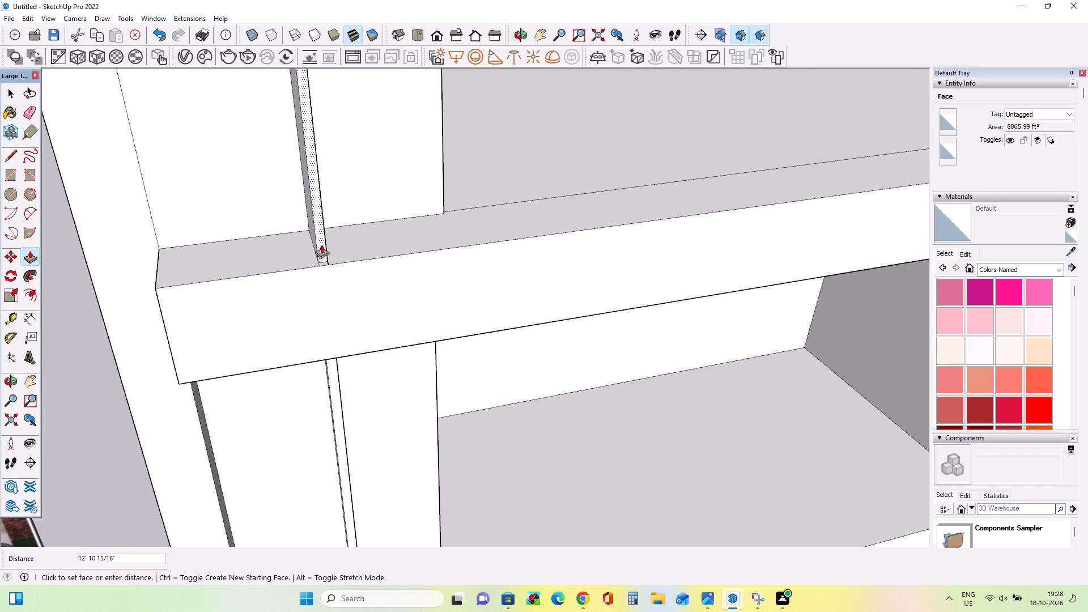
pyautogui.click(317, 229)
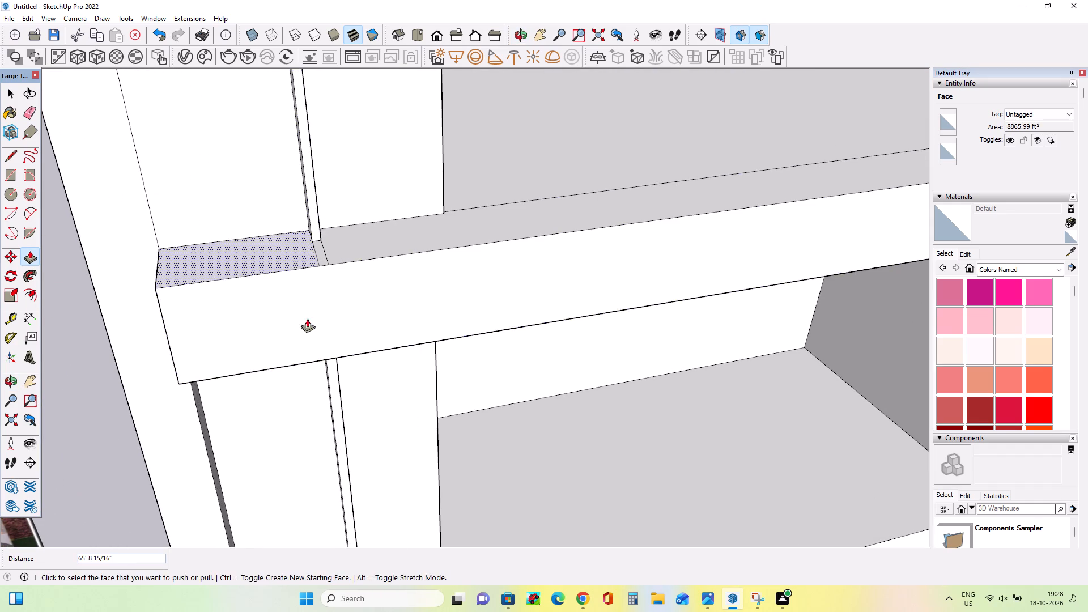
# Erase the leftover band edges on the top of the terrace slab in front of the slimmed top-floor band.
pyautogui.moveTo(307, 318); pyautogui.dragTo(277, 297, button='middle')
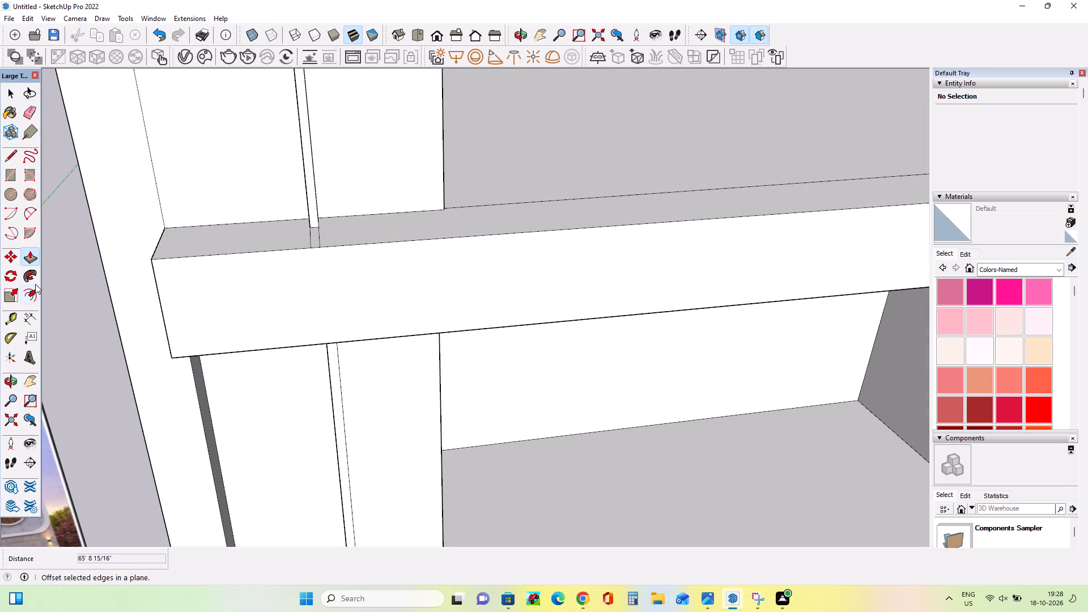
pyautogui.click(31, 114)
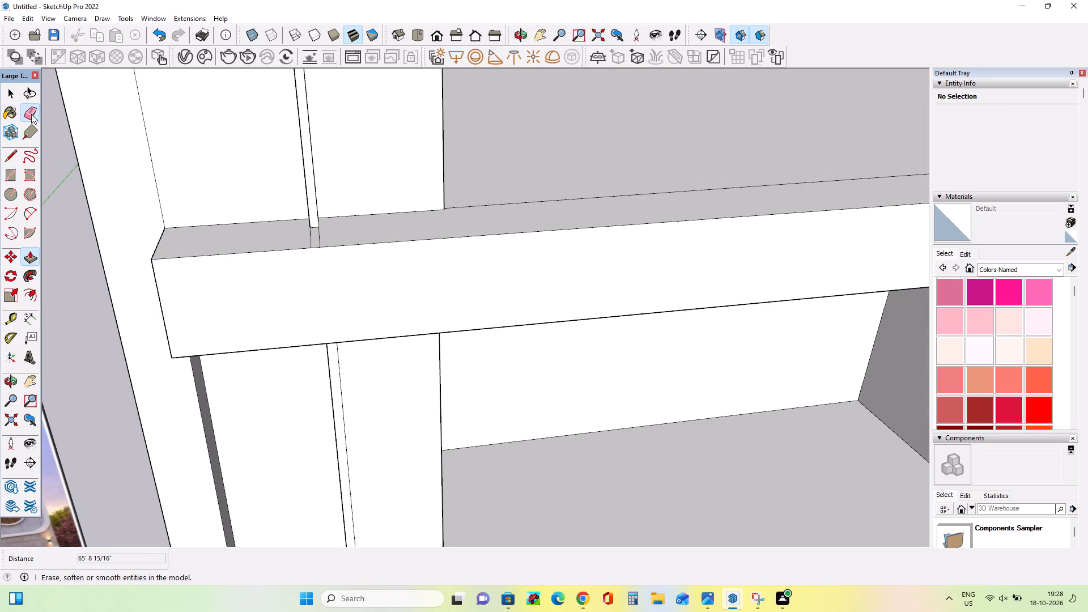
pyautogui.moveTo(301, 339); pyautogui.dragTo(325, 429, button='middle')
pyautogui.moveTo(296, 286); pyautogui.dragTo(326, 285)
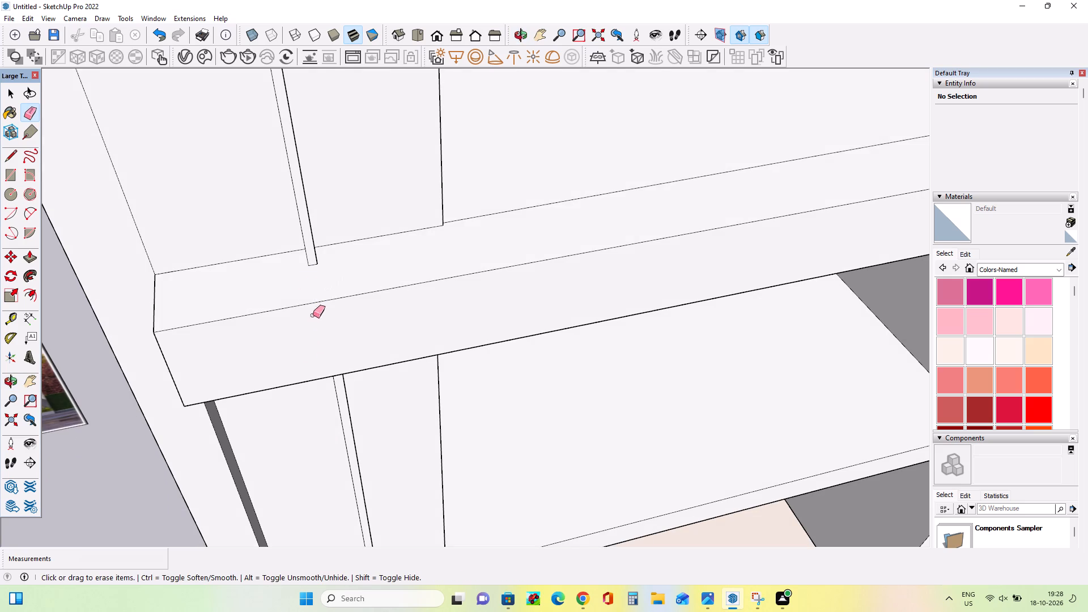
# Examine the slim bands on both floors and the overall house model alongside the reference image.
pyautogui.moveTo(306, 356); pyautogui.dragTo(280, 269, button='middle')
pyautogui.scroll(-14, 280, 269)
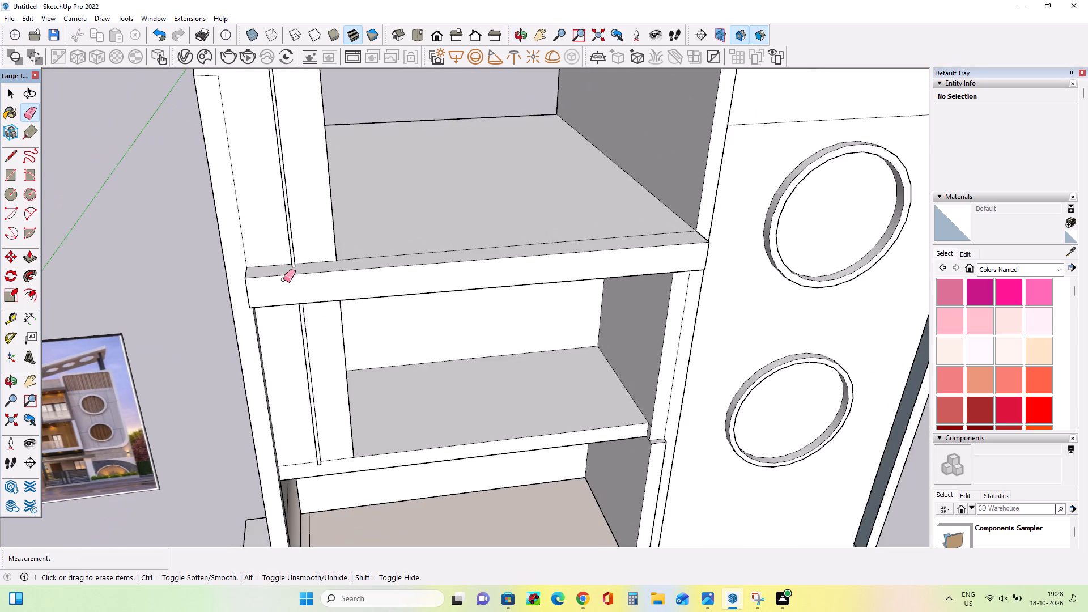
pyautogui.scroll(-4, 283, 279)
pyautogui.scroll(3, 58, 397)
pyautogui.scroll(-2, 58, 397)
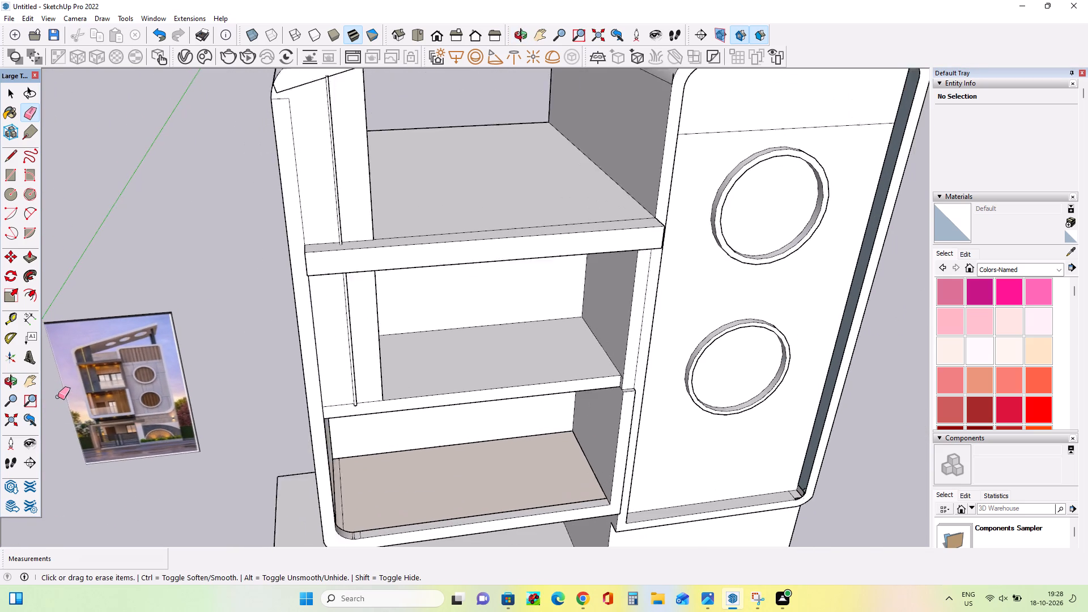
pyautogui.scroll(-1, 58, 397)
pyautogui.moveTo(341, 397); pyautogui.dragTo(279, 402, button='middle')
pyautogui.scroll(3, 297, 376)
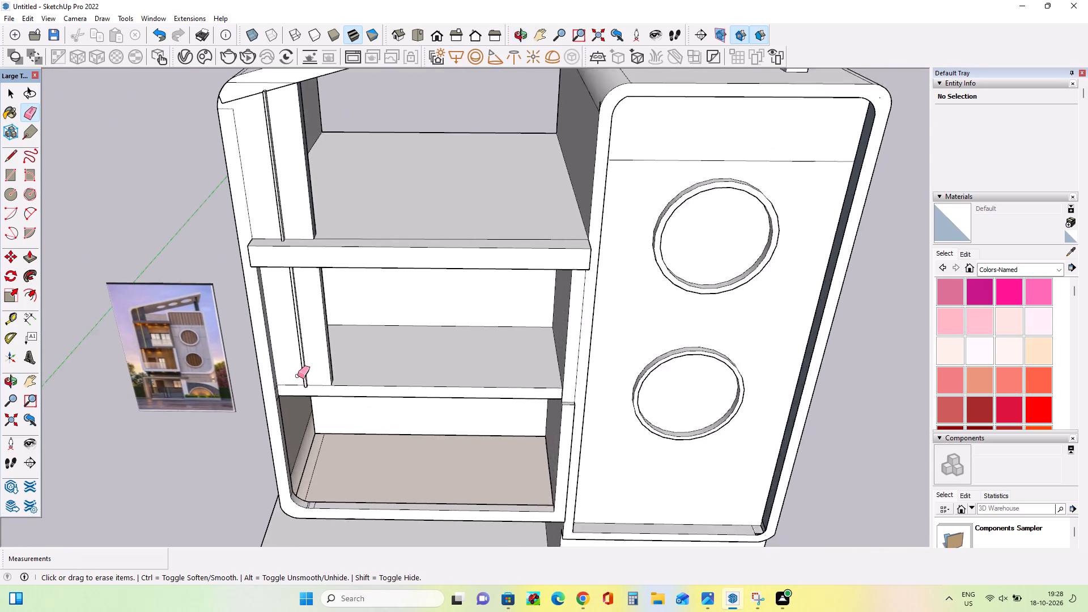
pyautogui.scroll(1, 297, 376)
pyautogui.moveTo(301, 380); pyautogui.dragTo(456, 367, button='middle')
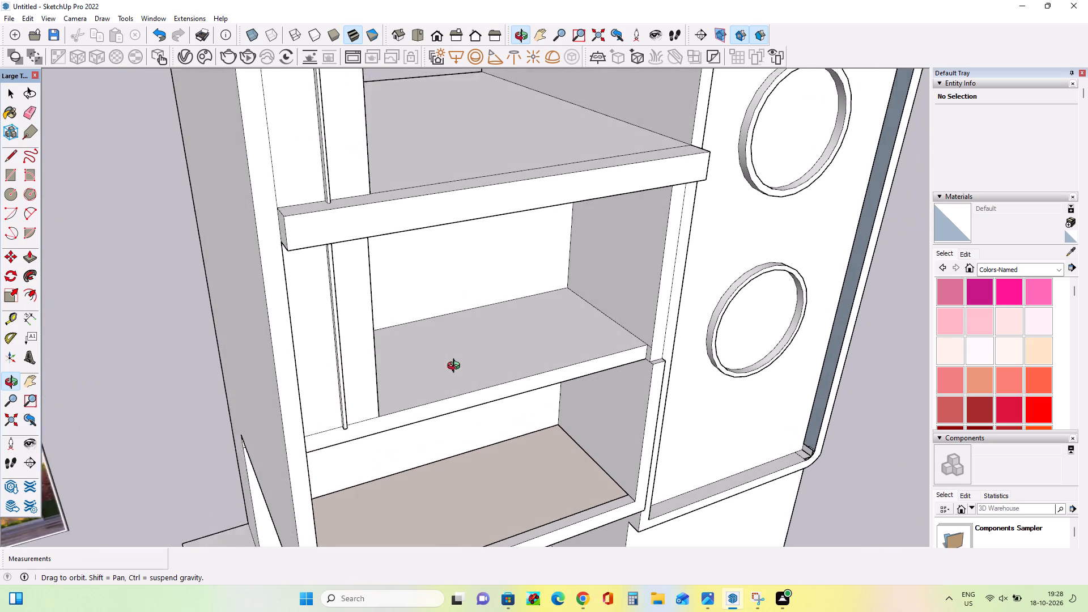
pyautogui.moveTo(456, 367); pyautogui.dragTo(460, 365, button='middle')
pyautogui.moveTo(377, 385); pyautogui.dragTo(205, 344, button='middle')
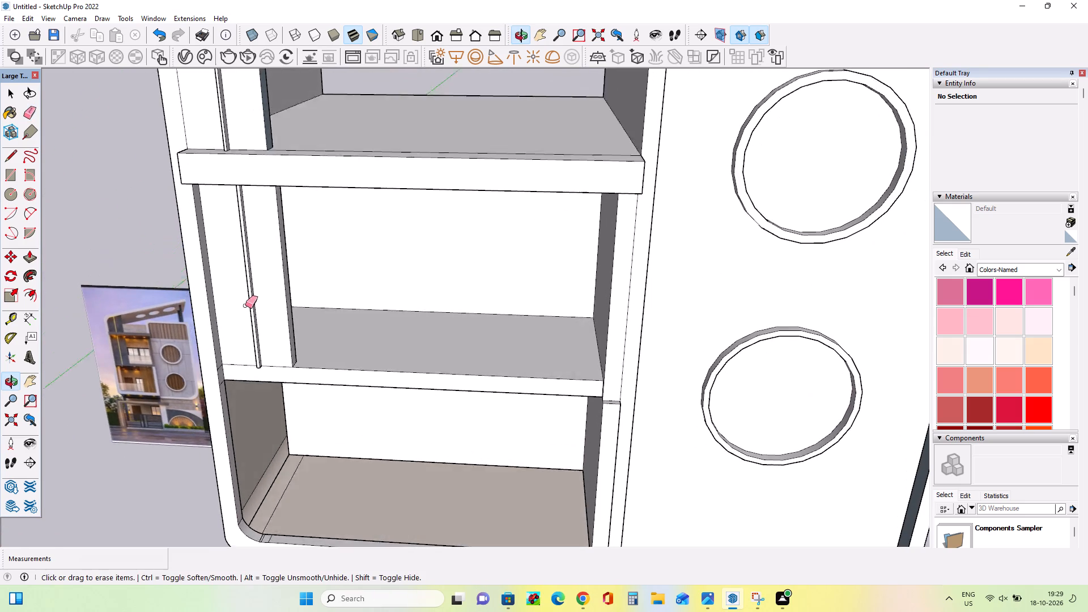
pyautogui.moveTo(430, 357); pyautogui.dragTo(453, 397, button='middle')
pyautogui.scroll(-8, 453, 397)
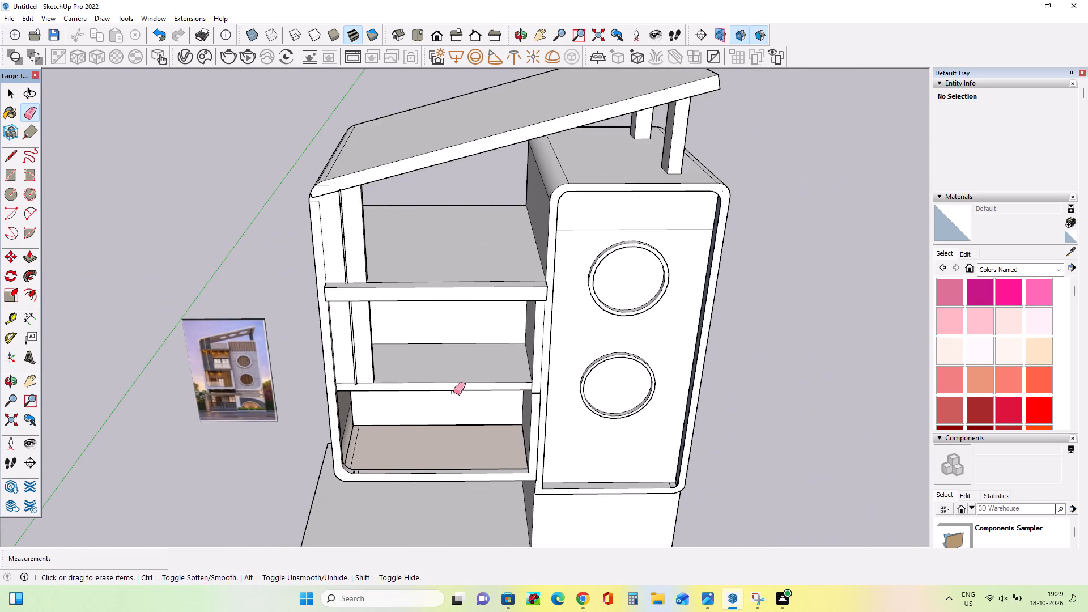
pyautogui.moveTo(438, 386); pyautogui.dragTo(492, 415, button='middle')
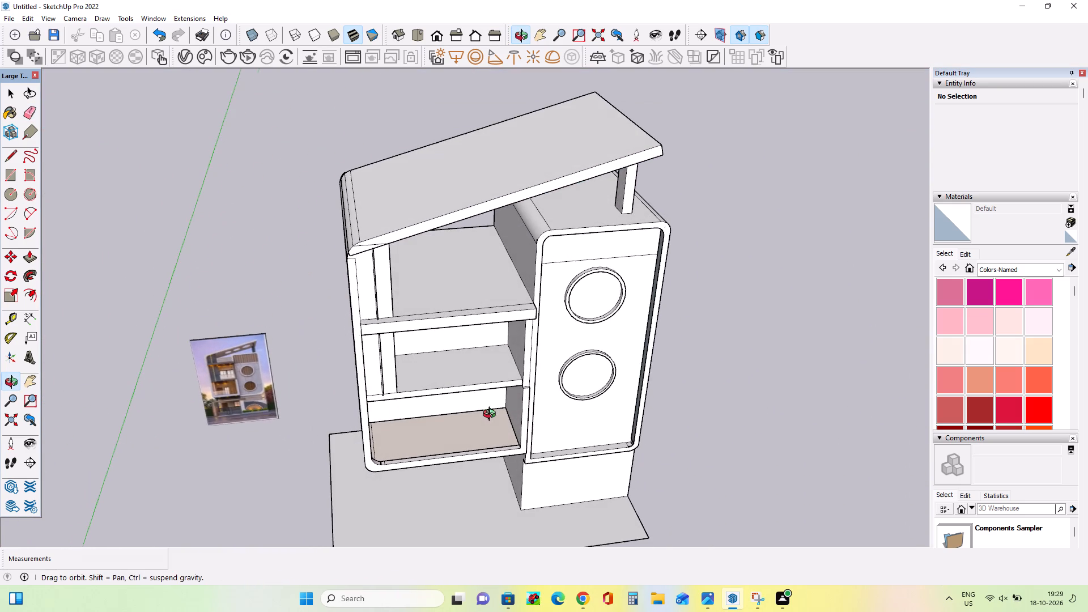
pyautogui.moveTo(492, 415); pyautogui.dragTo(522, 469, button='middle')
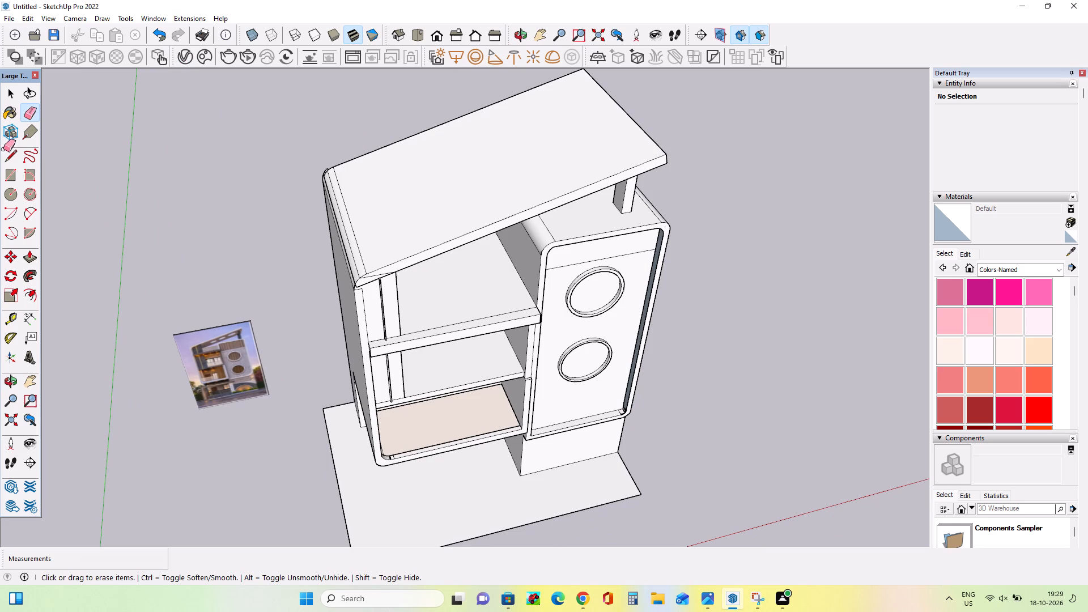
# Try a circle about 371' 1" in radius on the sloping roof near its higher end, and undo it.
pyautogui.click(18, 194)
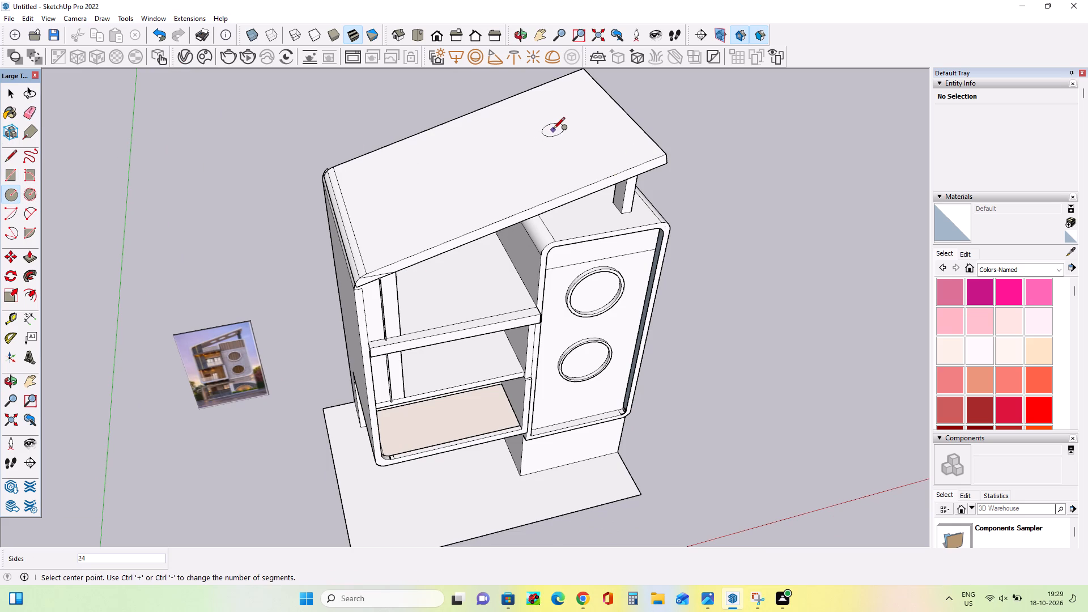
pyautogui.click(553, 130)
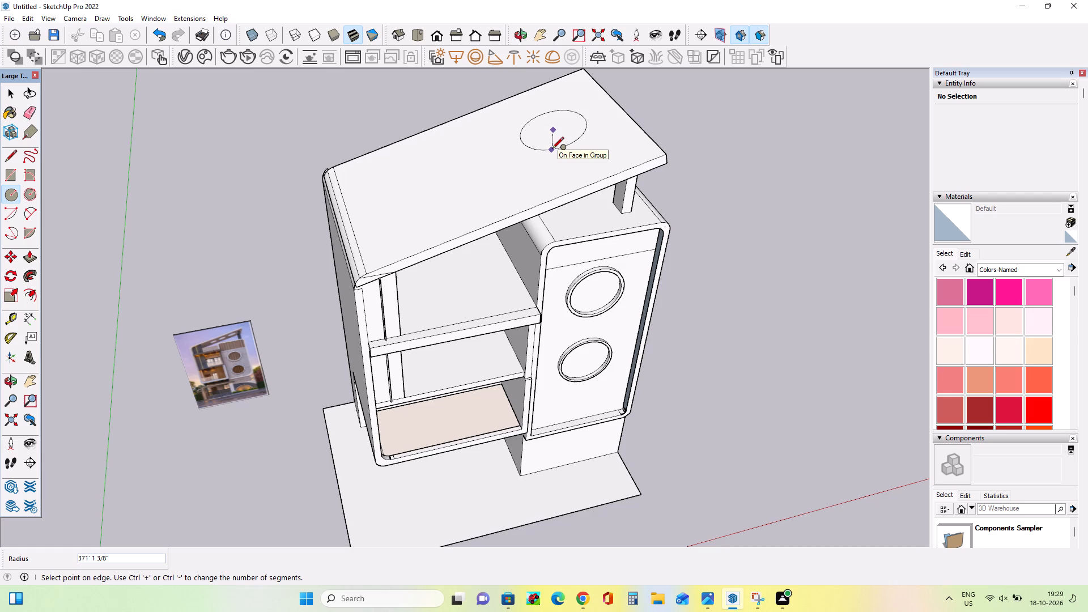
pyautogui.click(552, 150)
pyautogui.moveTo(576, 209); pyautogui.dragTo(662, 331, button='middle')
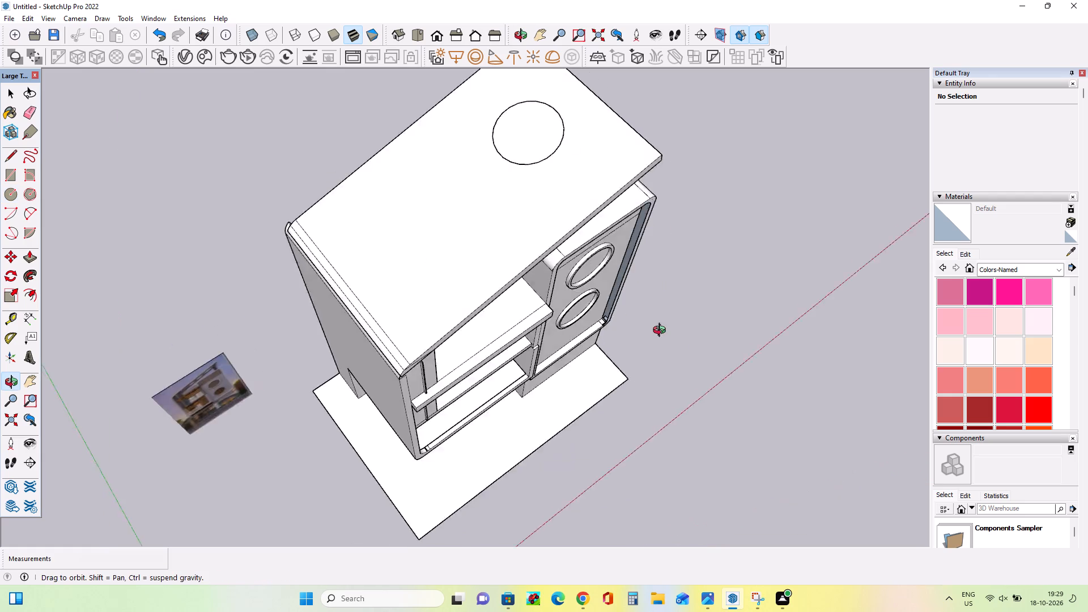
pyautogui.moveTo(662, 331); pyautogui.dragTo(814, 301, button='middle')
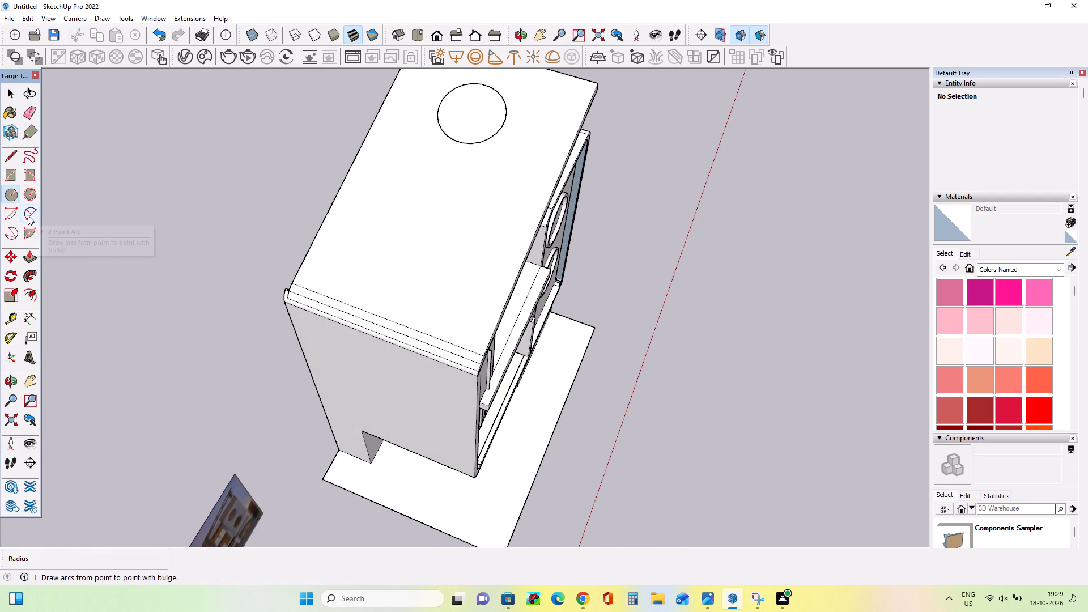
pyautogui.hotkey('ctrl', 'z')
# Draw a circle about 377' in radius on the sloping roof slab, near its higher end.
pyautogui.moveTo(118, 252); pyautogui.dragTo(355, 286, button='middle')
pyautogui.scroll(-2, 355, 286)
pyautogui.moveTo(445, 318); pyautogui.dragTo(414, 326, button='middle')
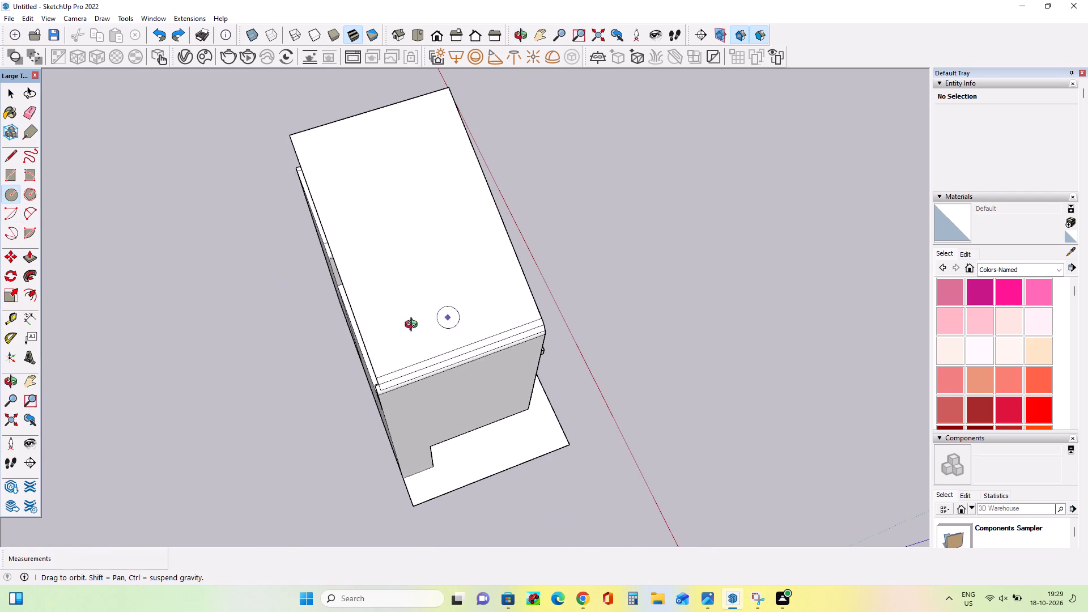
pyautogui.moveTo(414, 326); pyautogui.dragTo(386, 330, button='middle')
pyautogui.click(405, 142)
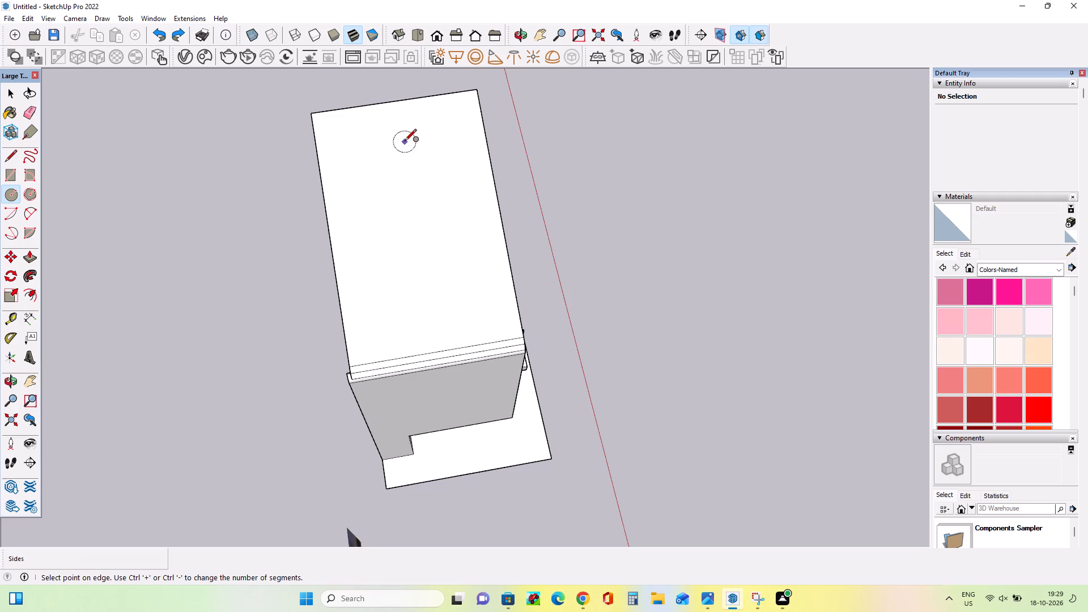
pyautogui.click(416, 168)
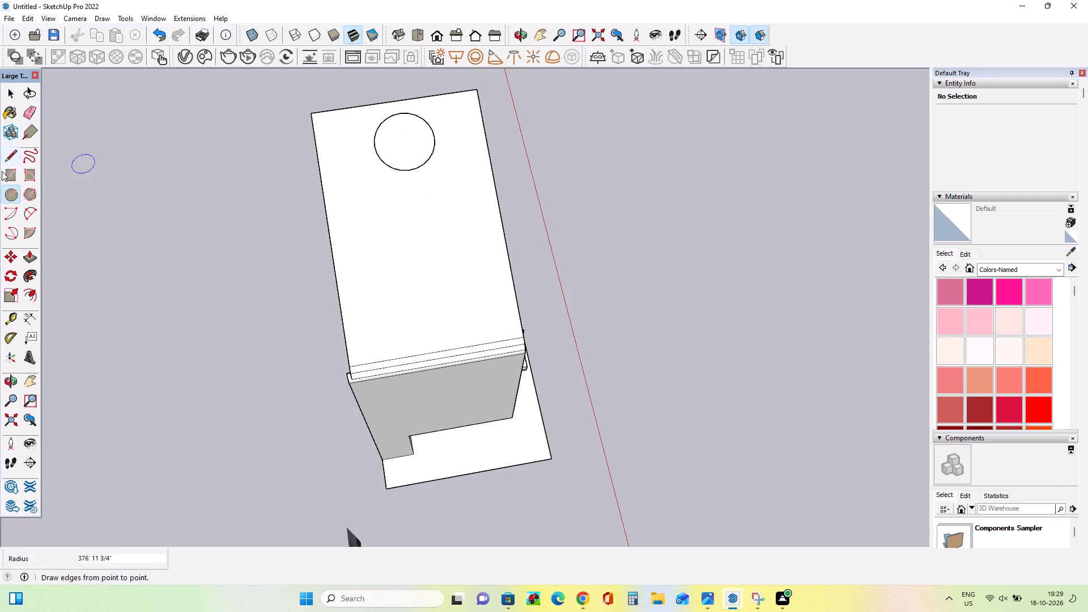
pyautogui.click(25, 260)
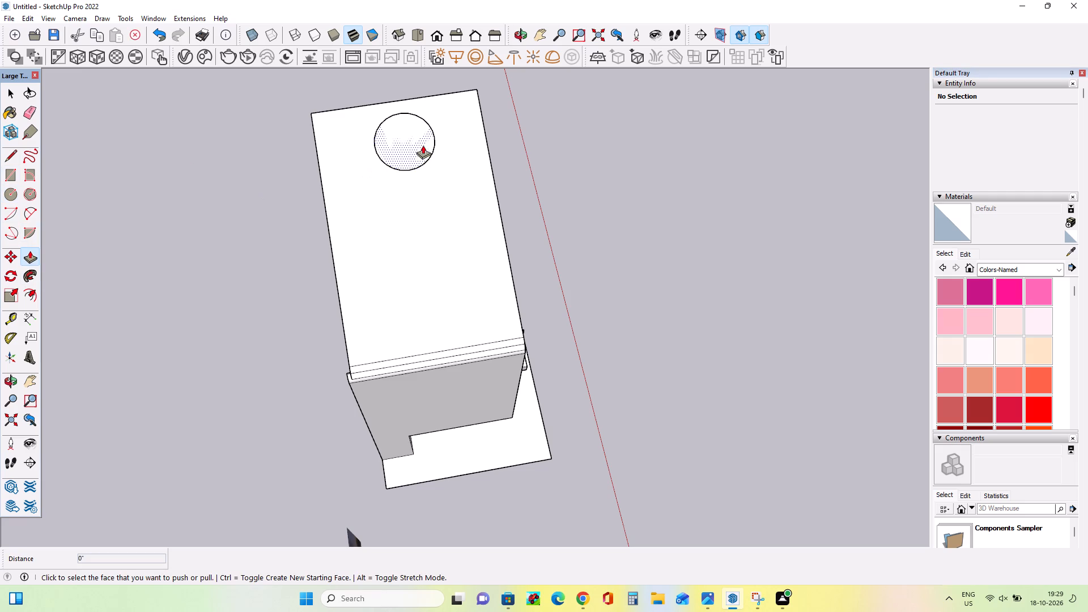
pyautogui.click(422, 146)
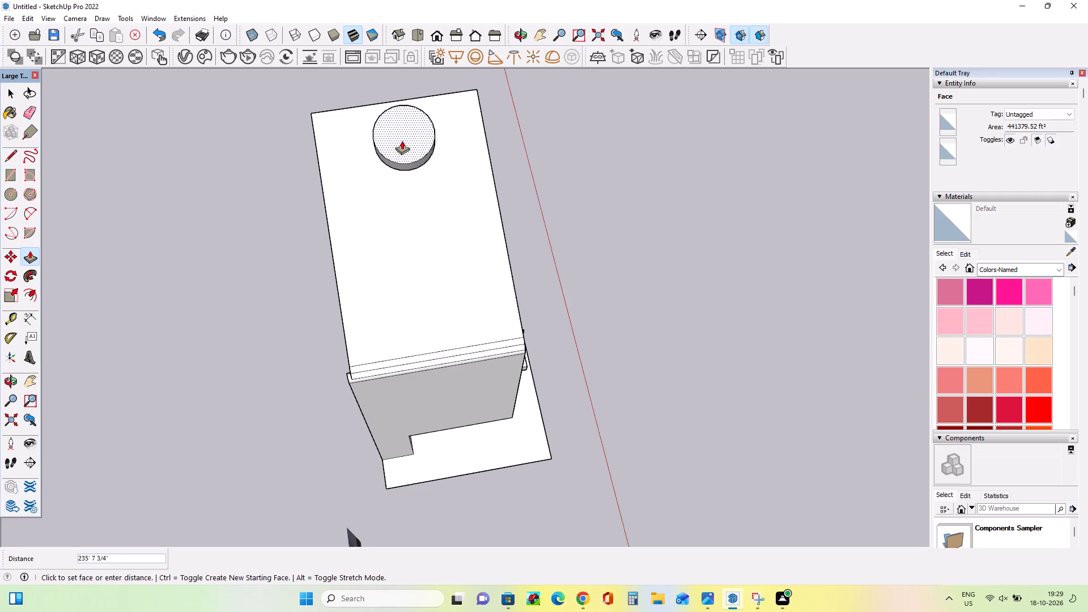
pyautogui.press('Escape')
# Examine the circular openings in the sloping roof on the reference image and compare them with the model.
pyautogui.moveTo(424, 172); pyautogui.dragTo(175, 0, button='middle')
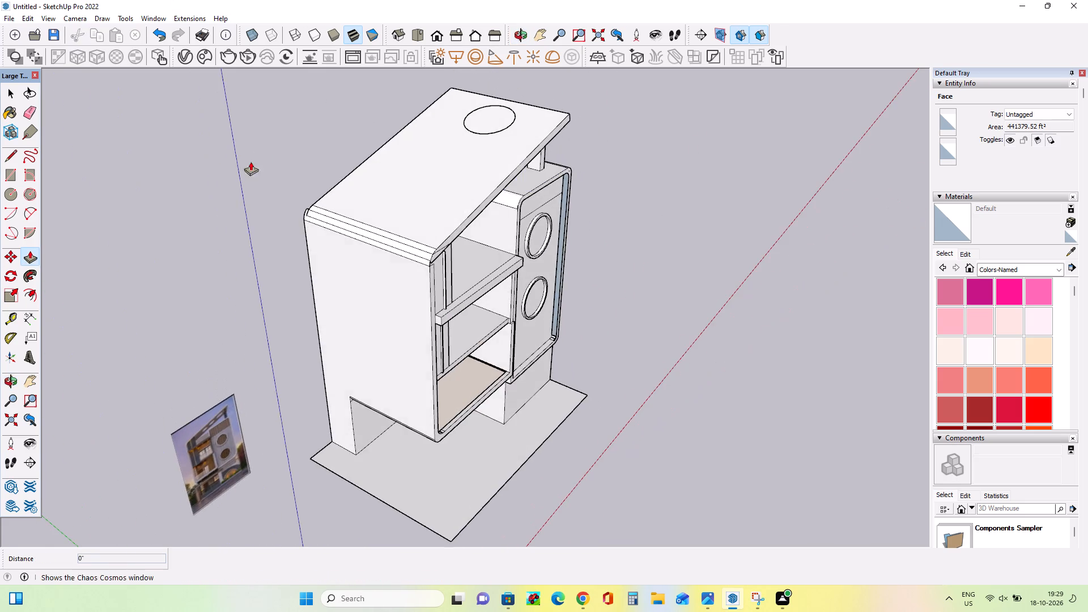
pyautogui.moveTo(373, 337); pyautogui.dragTo(209, 201, button='middle')
pyautogui.scroll(6, 206, 355)
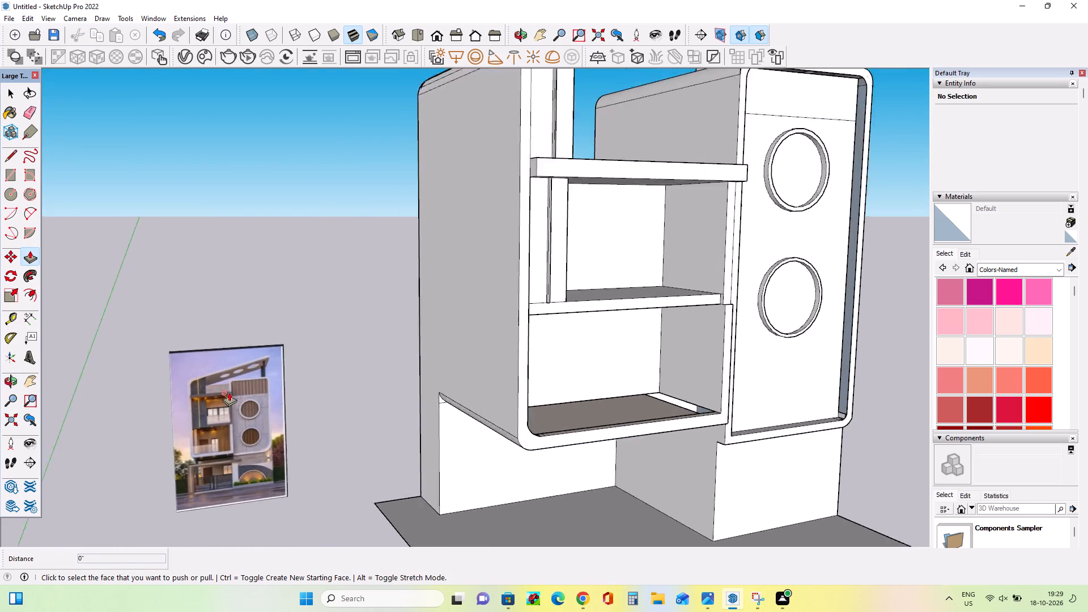
pyautogui.scroll(9, 229, 392)
pyautogui.scroll(-3, 229, 392)
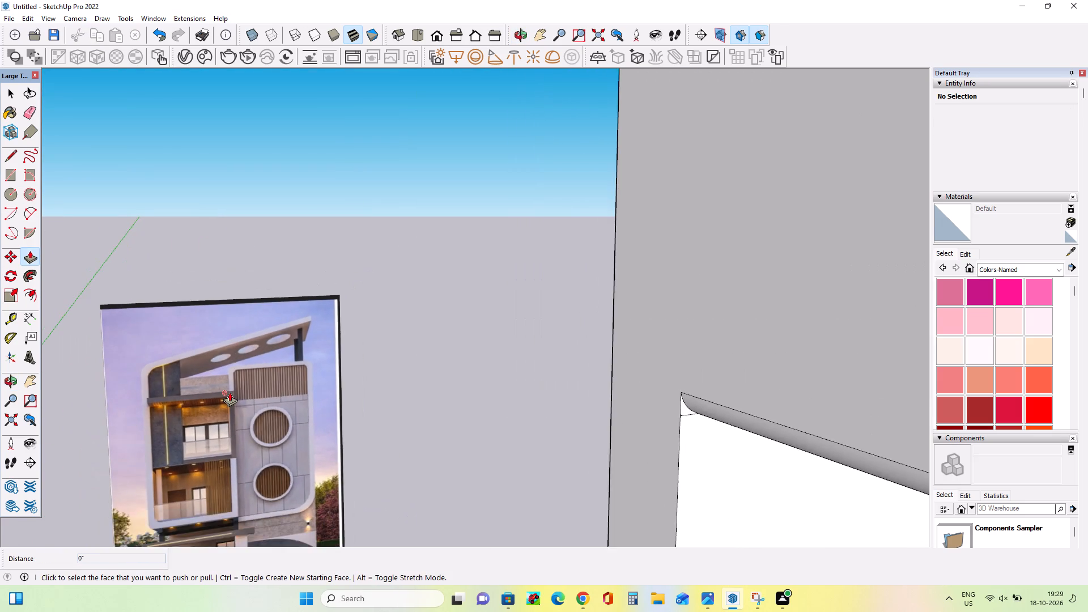
pyautogui.scroll(-14, 229, 392)
pyautogui.moveTo(407, 299); pyautogui.dragTo(457, 483, button='middle')
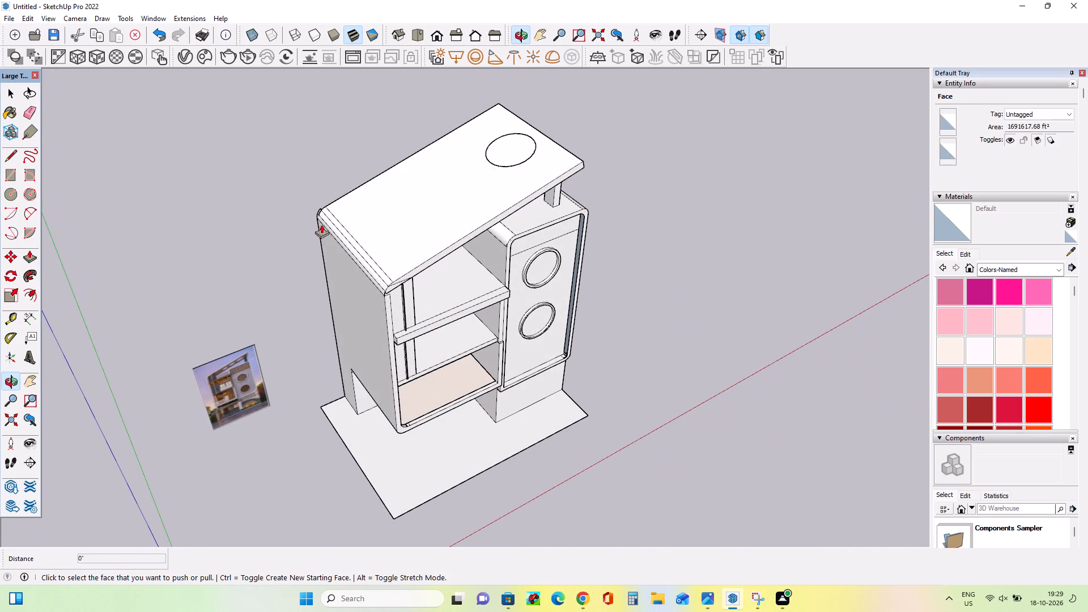
# Copy the roof circle down the slope to the middle of the roof slab, beside the original.
pyautogui.click(7, 95)
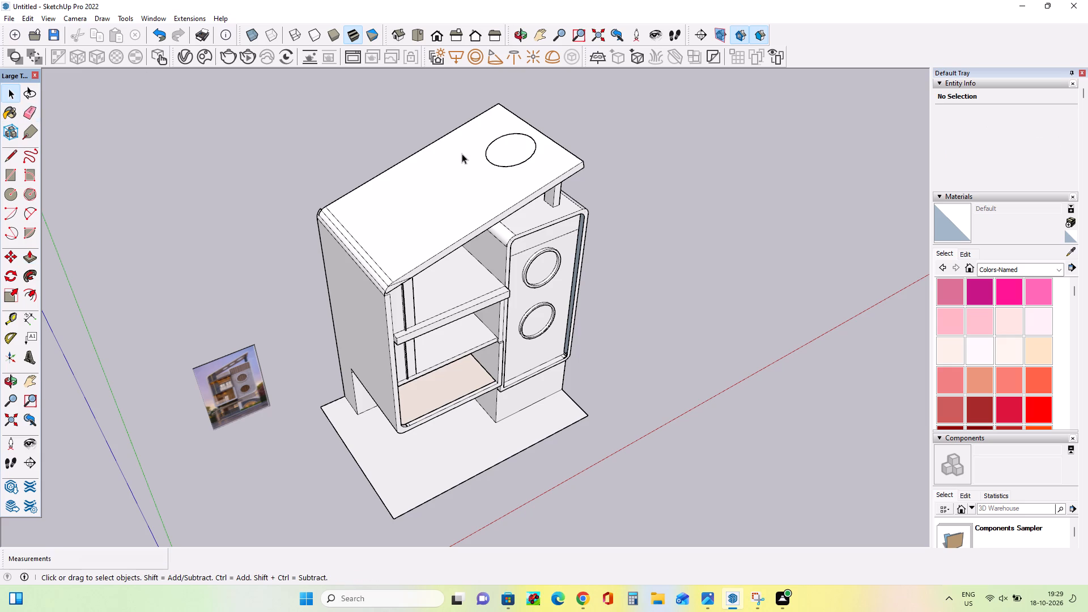
pyautogui.click(507, 167)
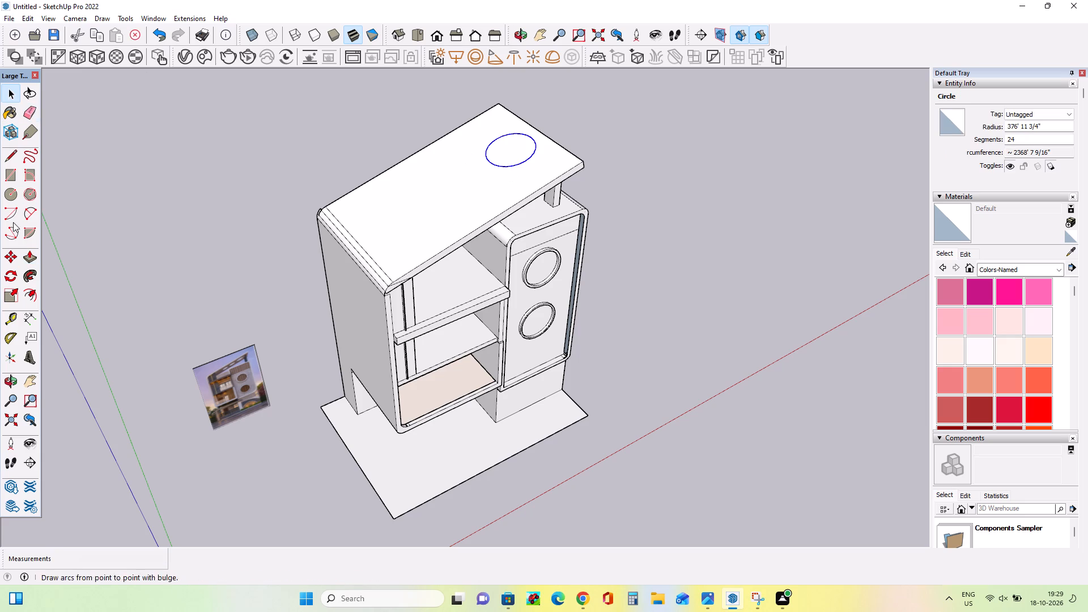
pyautogui.keyDown('ctrl'); pyautogui.click(15, 254); pyautogui.keyUp('ctrl')
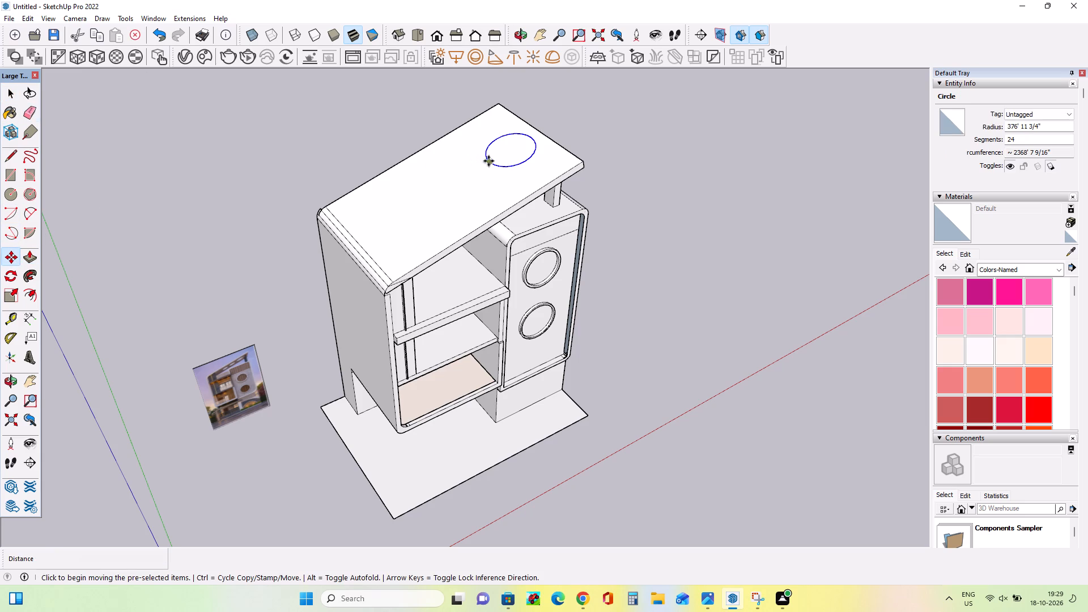
pyautogui.keyDown('ctrl'); pyautogui.click(488, 161); pyautogui.keyUp('ctrl')
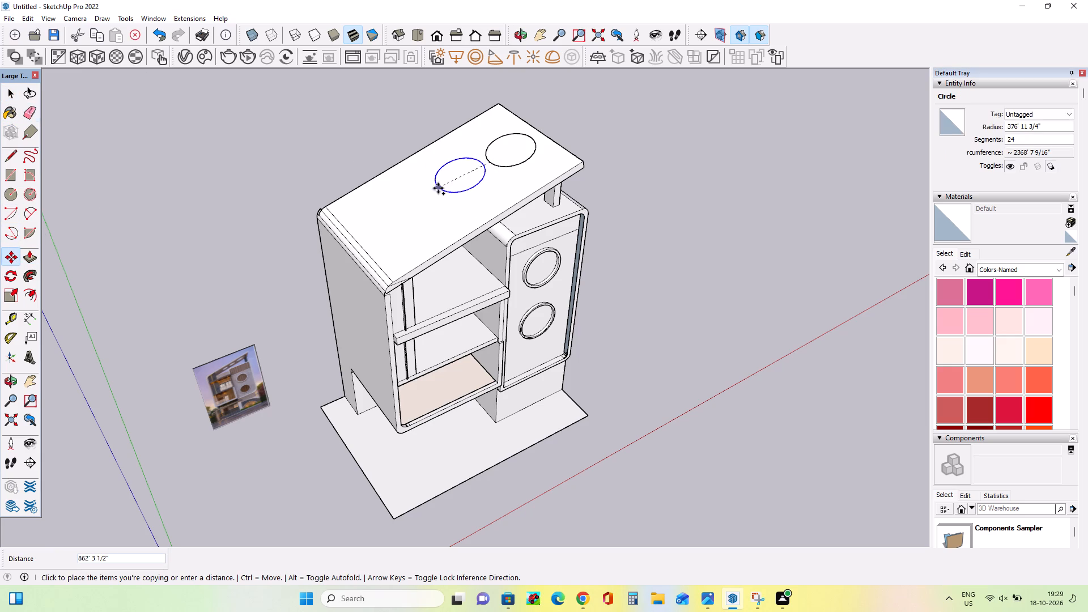
pyautogui.click(438, 194)
pyautogui.keyDown('ctrl'); pyautogui.click(438, 194); pyautogui.keyUp('ctrl')
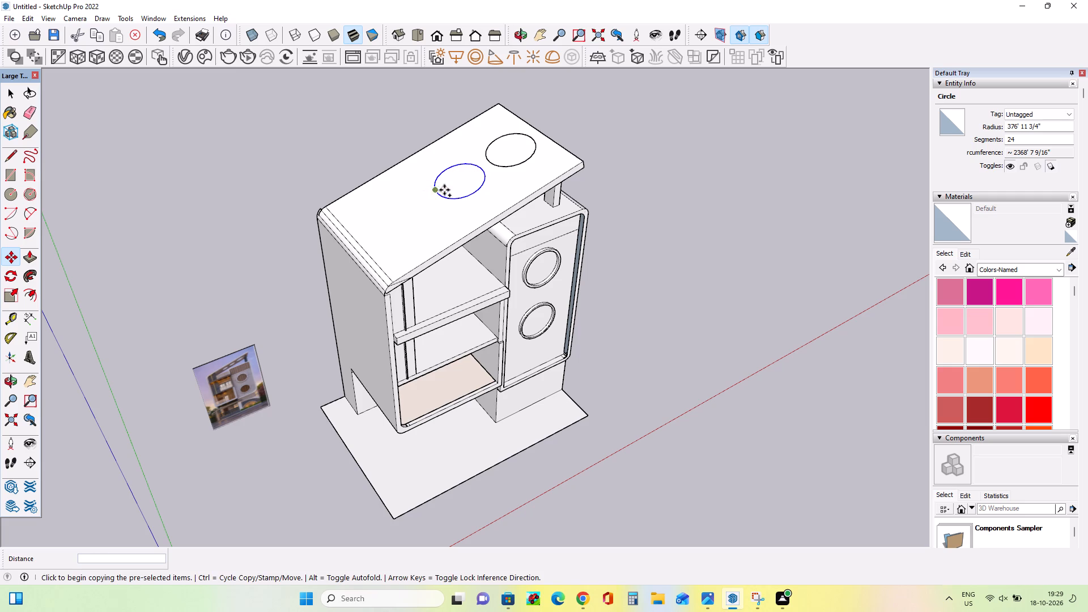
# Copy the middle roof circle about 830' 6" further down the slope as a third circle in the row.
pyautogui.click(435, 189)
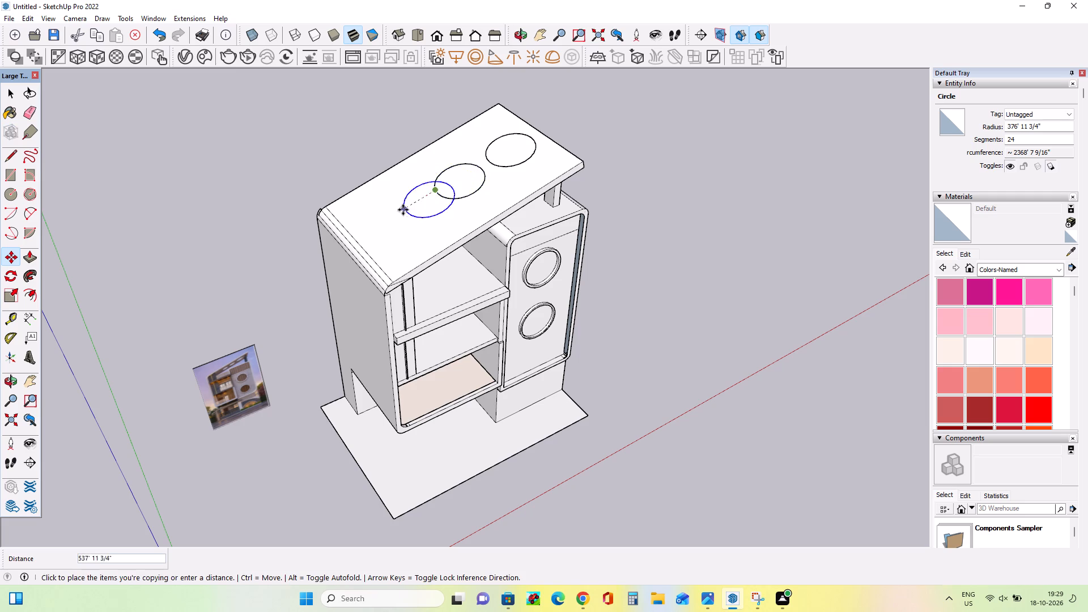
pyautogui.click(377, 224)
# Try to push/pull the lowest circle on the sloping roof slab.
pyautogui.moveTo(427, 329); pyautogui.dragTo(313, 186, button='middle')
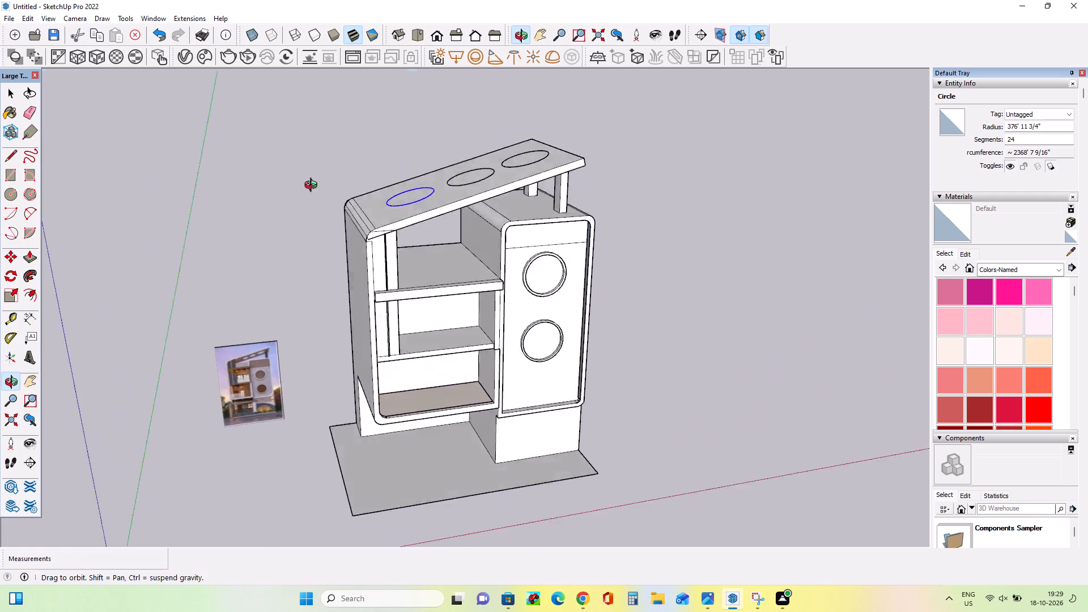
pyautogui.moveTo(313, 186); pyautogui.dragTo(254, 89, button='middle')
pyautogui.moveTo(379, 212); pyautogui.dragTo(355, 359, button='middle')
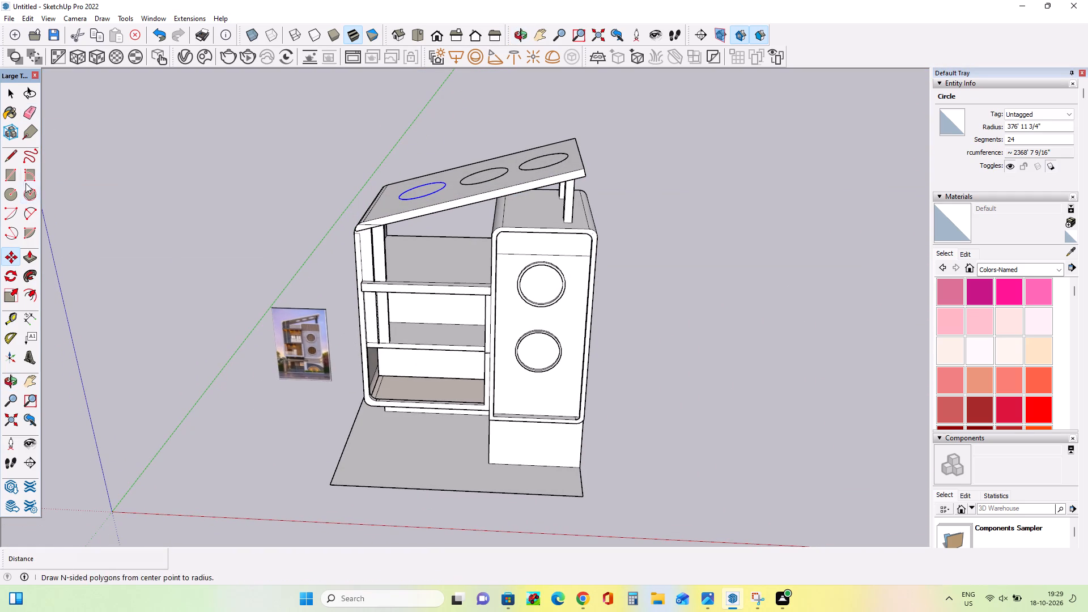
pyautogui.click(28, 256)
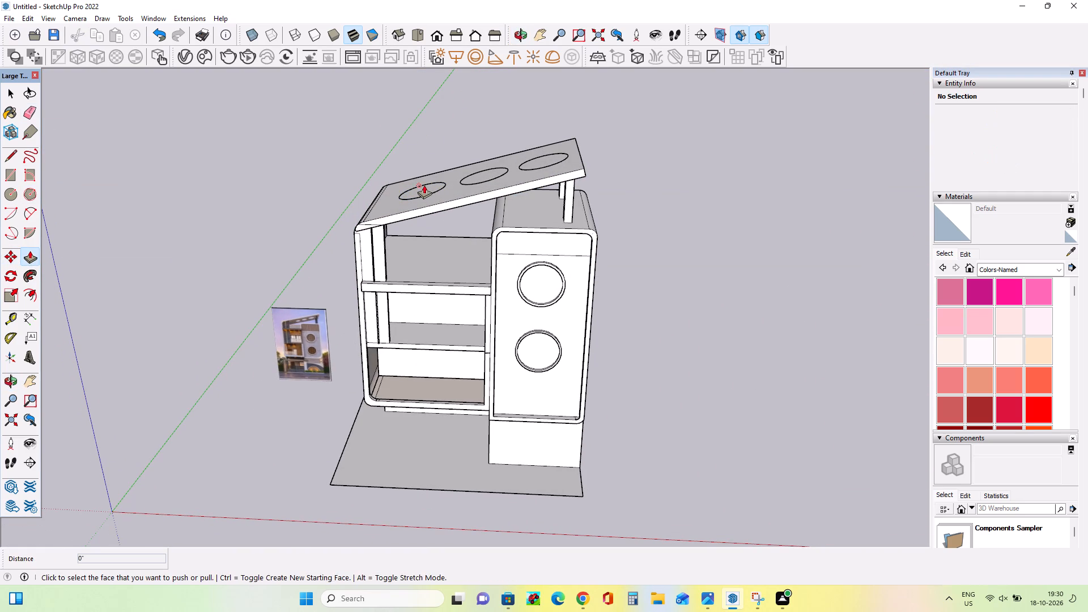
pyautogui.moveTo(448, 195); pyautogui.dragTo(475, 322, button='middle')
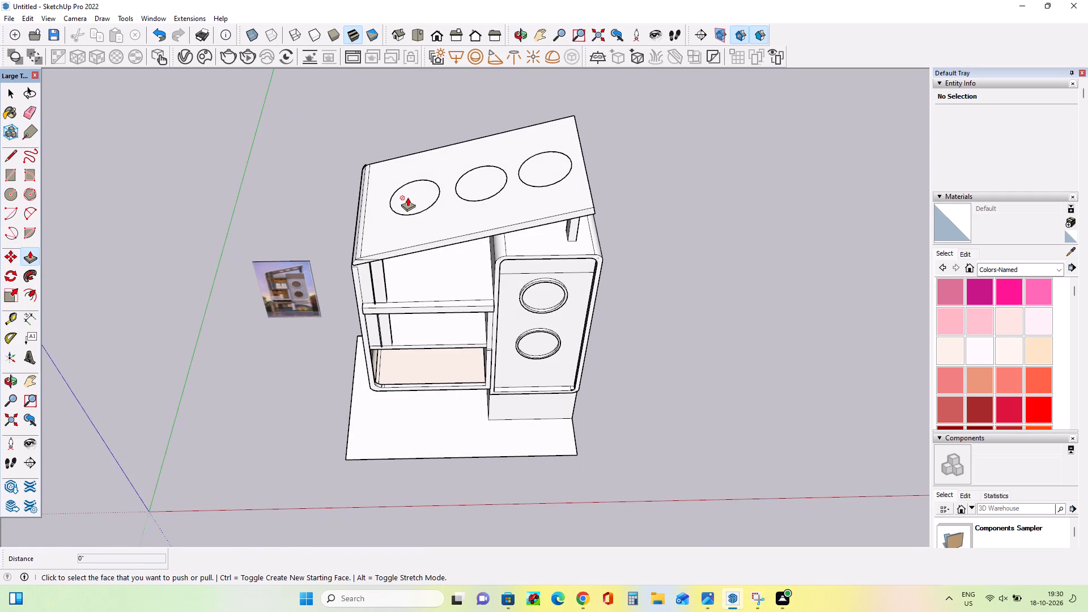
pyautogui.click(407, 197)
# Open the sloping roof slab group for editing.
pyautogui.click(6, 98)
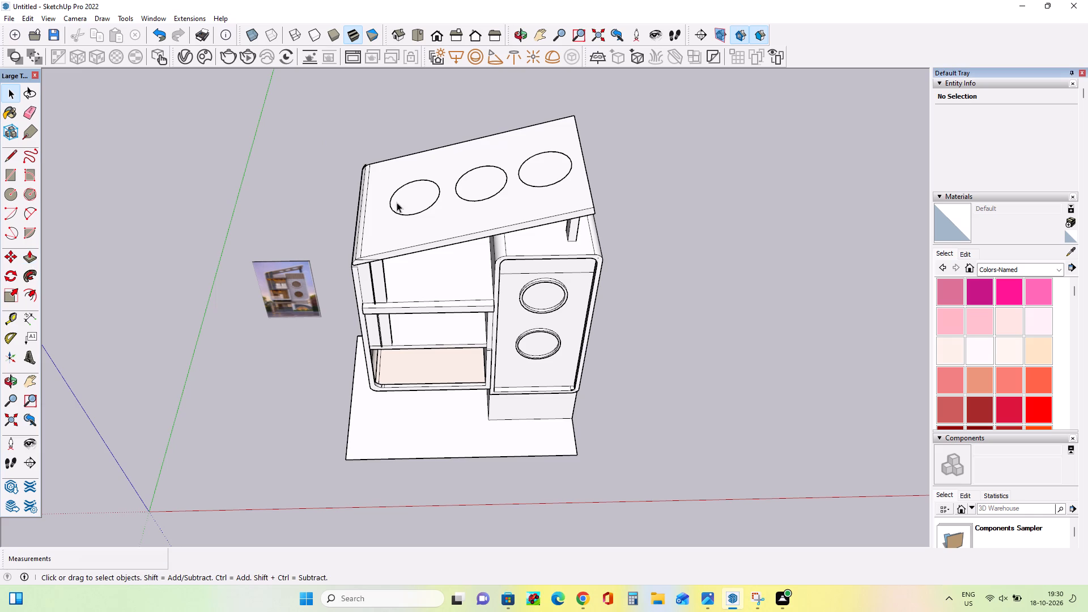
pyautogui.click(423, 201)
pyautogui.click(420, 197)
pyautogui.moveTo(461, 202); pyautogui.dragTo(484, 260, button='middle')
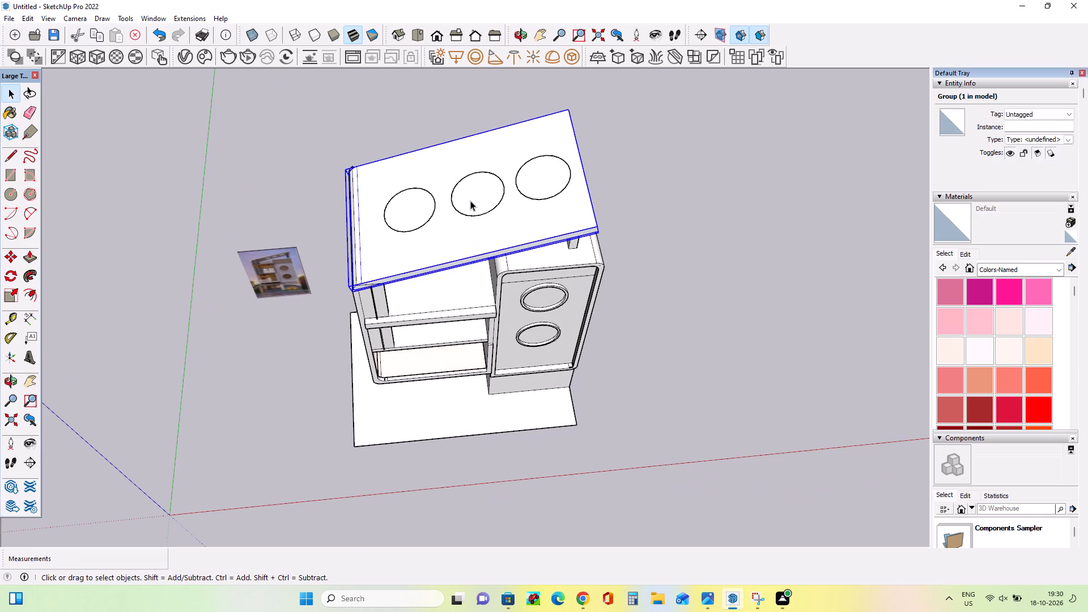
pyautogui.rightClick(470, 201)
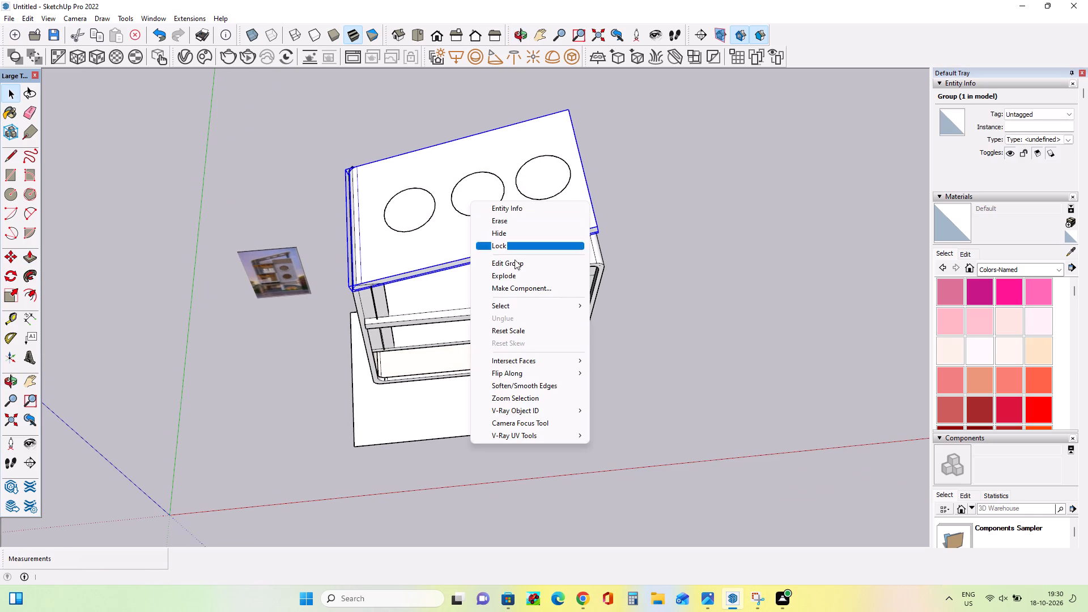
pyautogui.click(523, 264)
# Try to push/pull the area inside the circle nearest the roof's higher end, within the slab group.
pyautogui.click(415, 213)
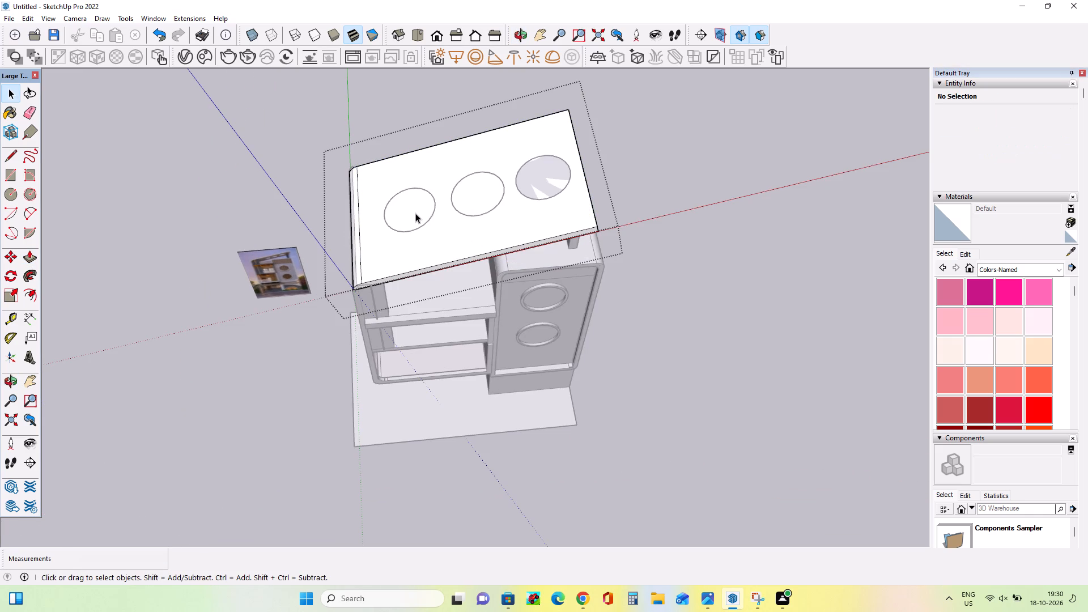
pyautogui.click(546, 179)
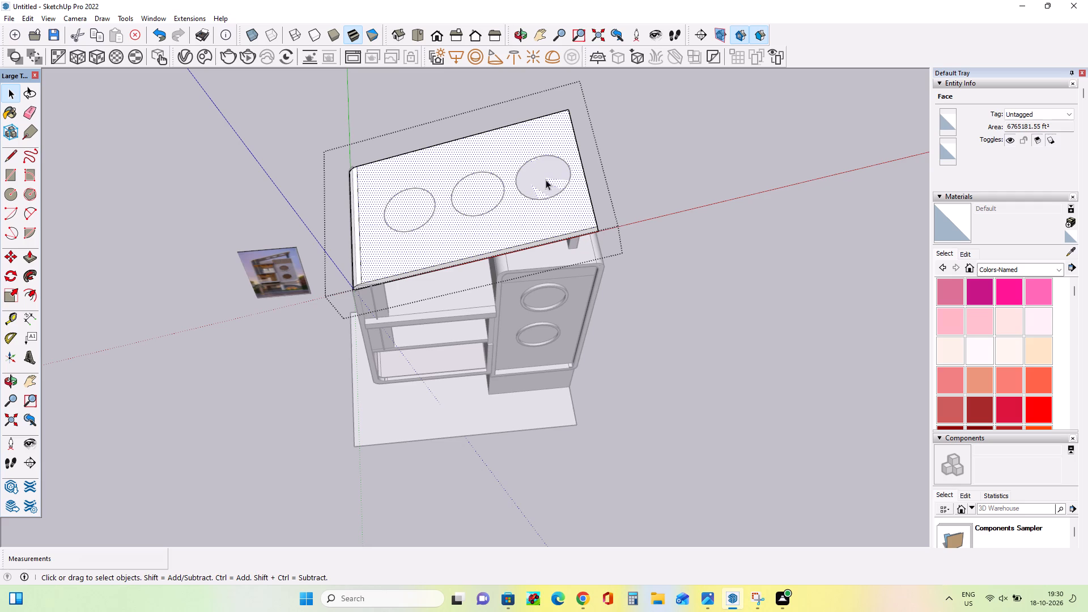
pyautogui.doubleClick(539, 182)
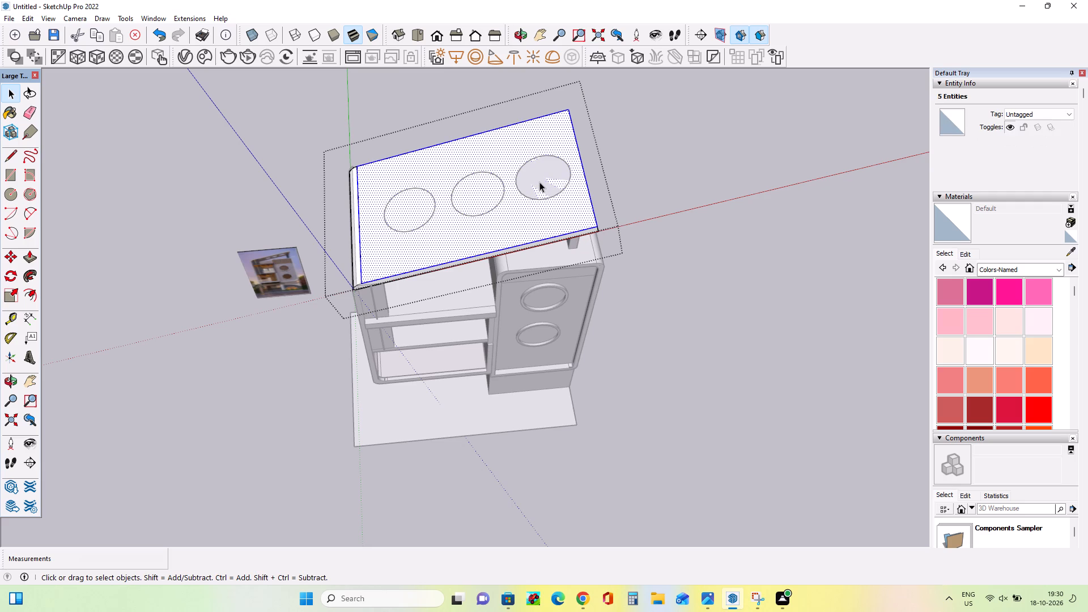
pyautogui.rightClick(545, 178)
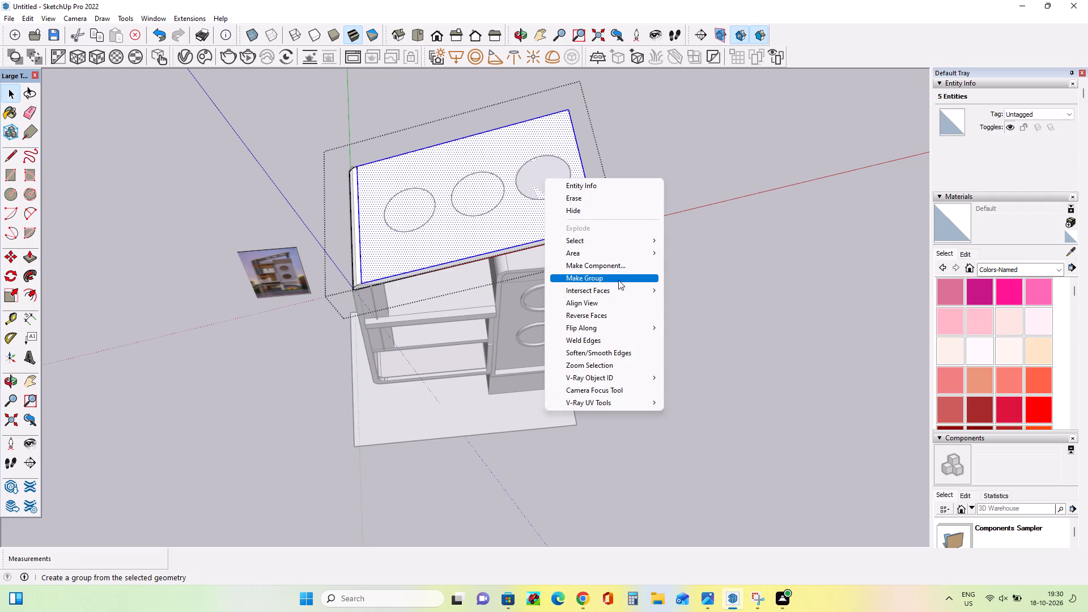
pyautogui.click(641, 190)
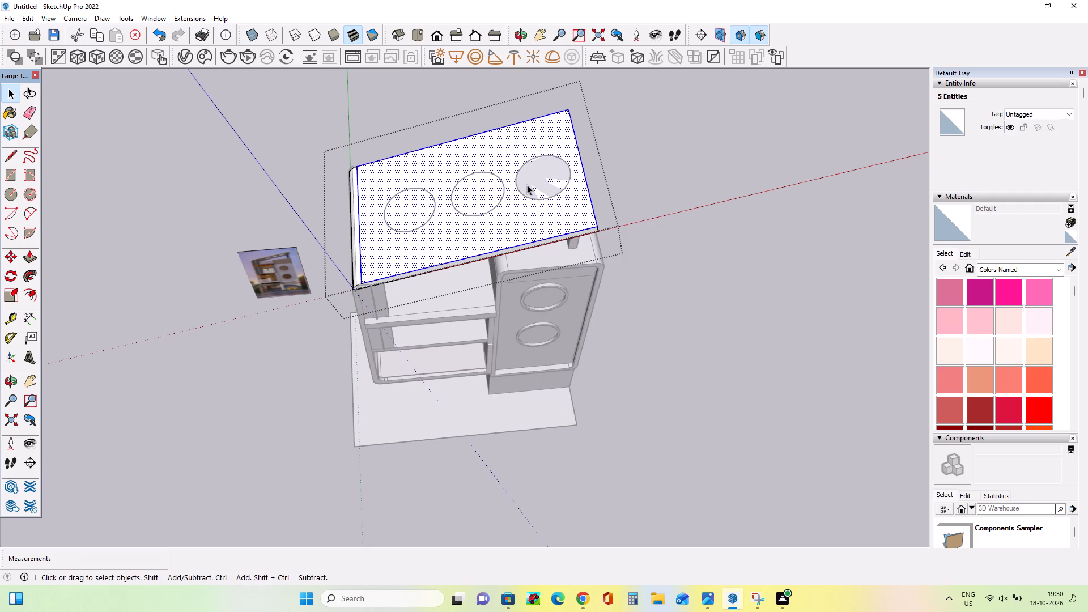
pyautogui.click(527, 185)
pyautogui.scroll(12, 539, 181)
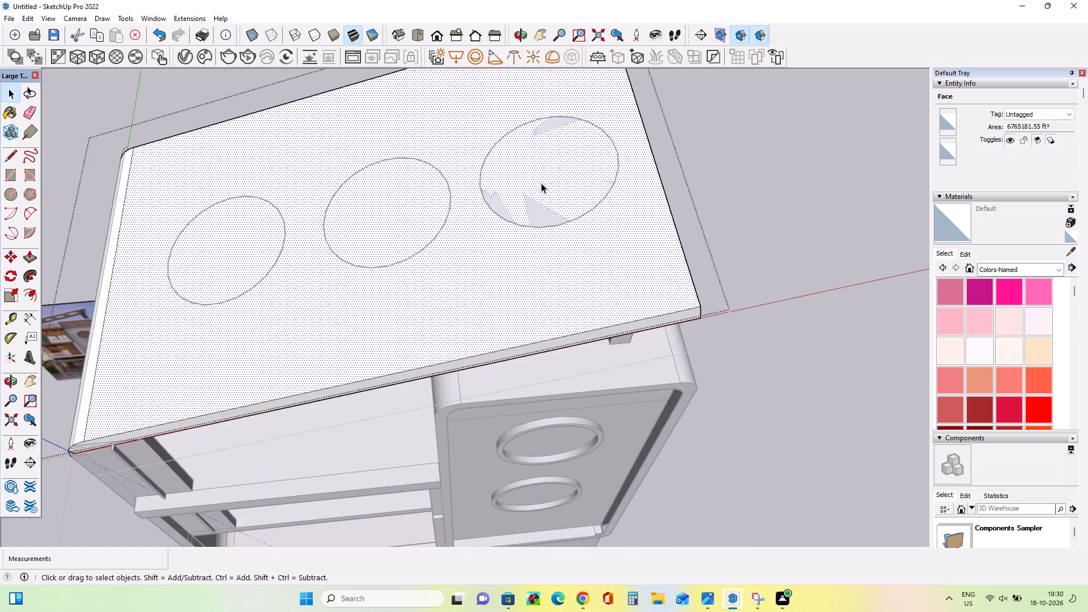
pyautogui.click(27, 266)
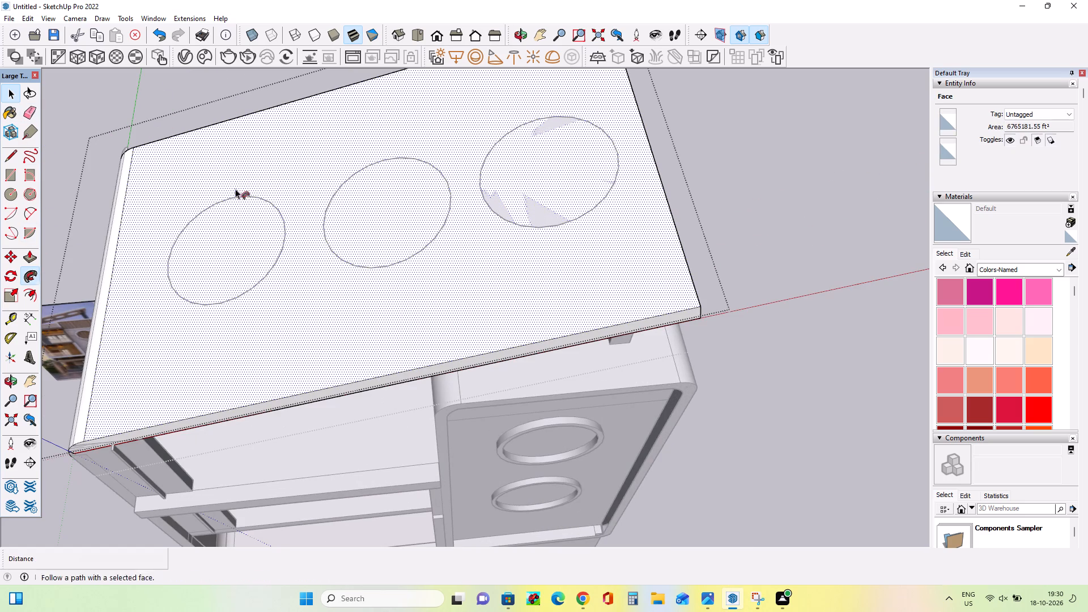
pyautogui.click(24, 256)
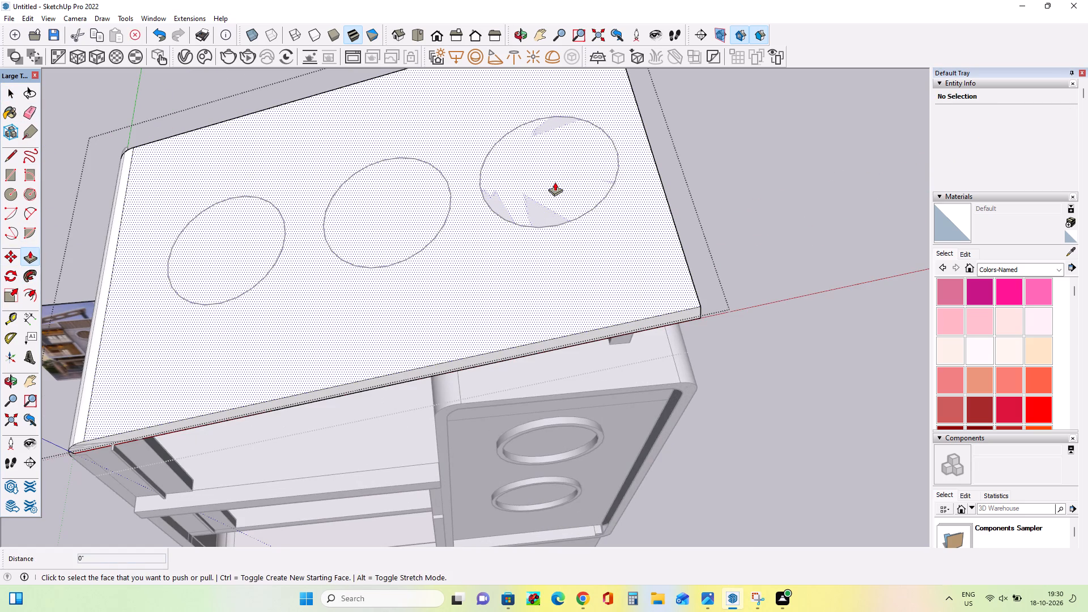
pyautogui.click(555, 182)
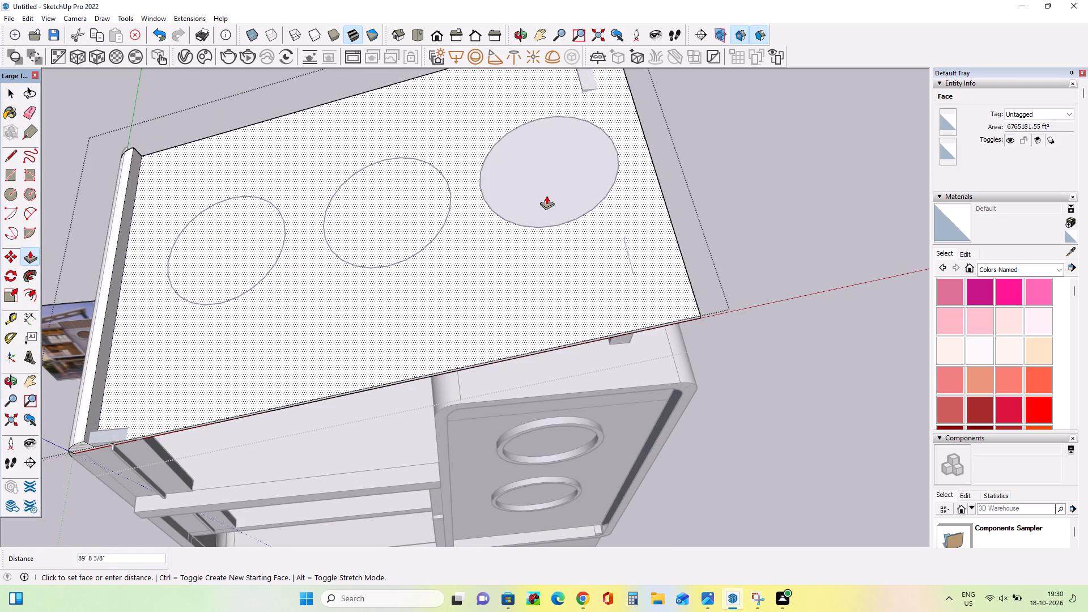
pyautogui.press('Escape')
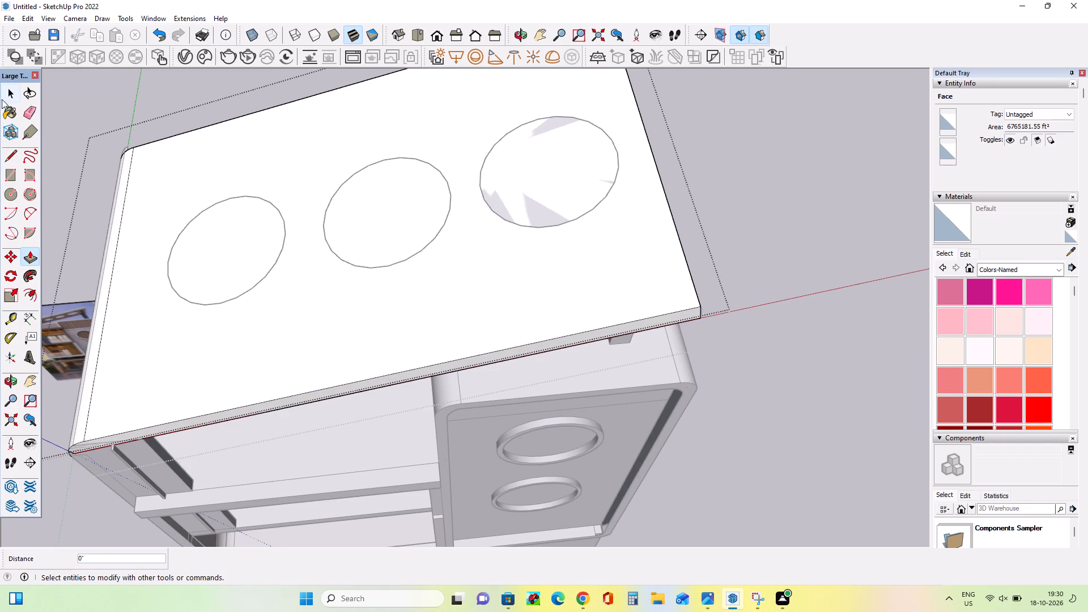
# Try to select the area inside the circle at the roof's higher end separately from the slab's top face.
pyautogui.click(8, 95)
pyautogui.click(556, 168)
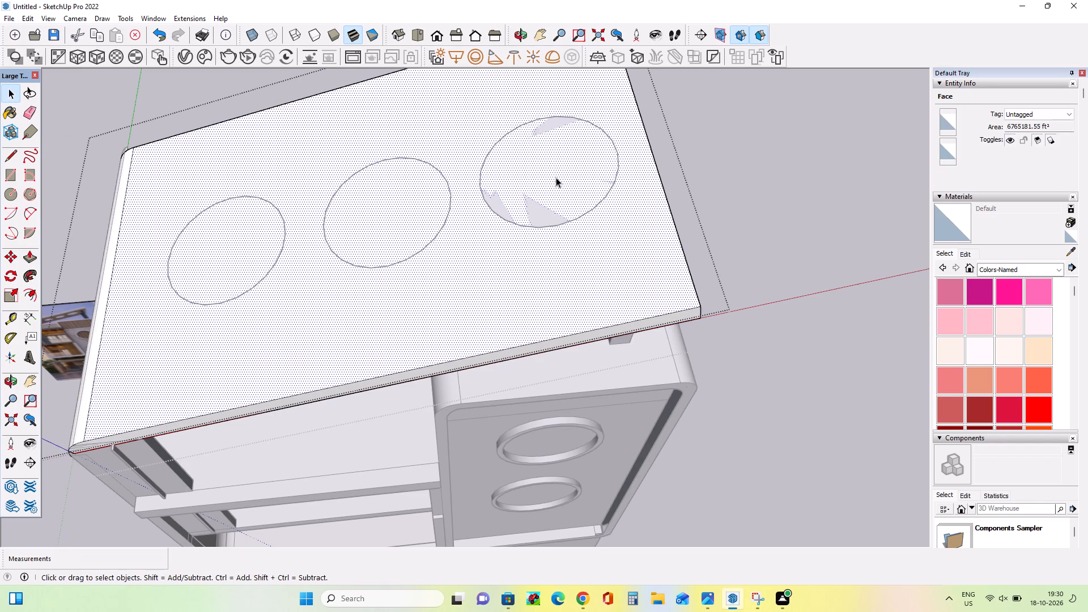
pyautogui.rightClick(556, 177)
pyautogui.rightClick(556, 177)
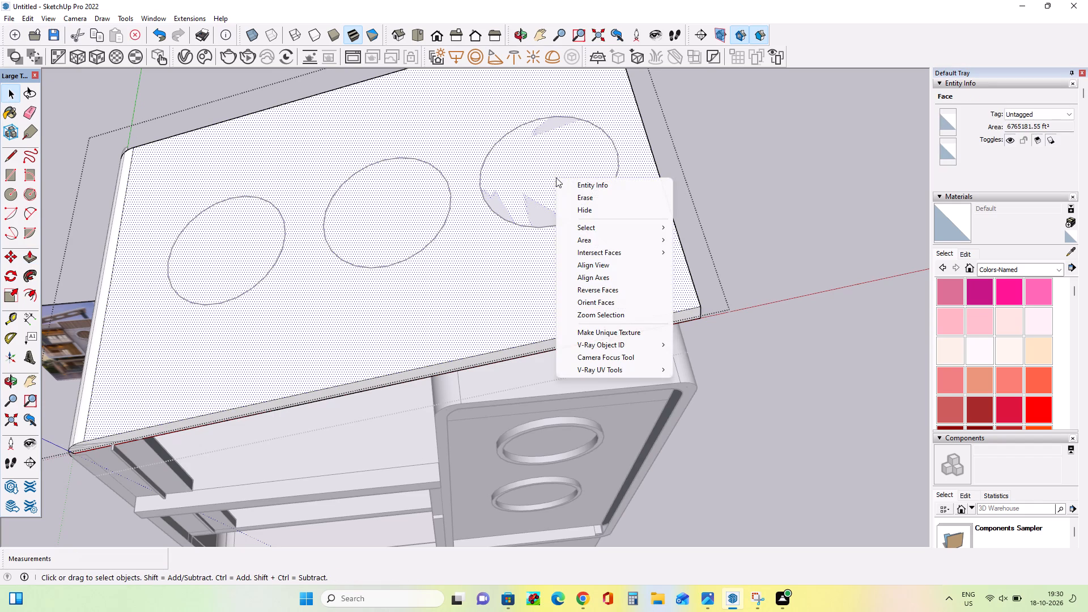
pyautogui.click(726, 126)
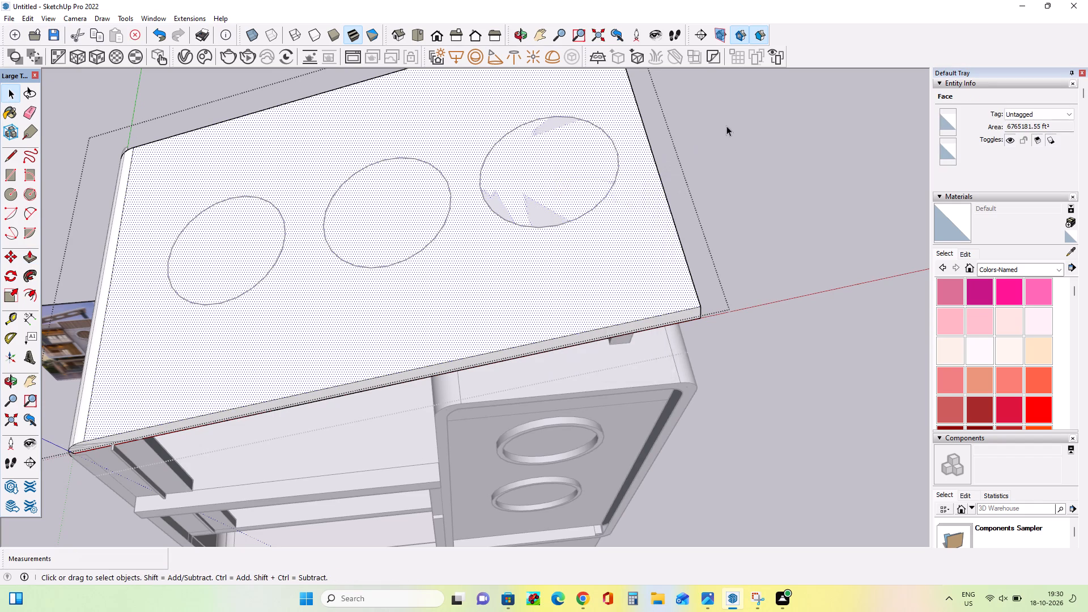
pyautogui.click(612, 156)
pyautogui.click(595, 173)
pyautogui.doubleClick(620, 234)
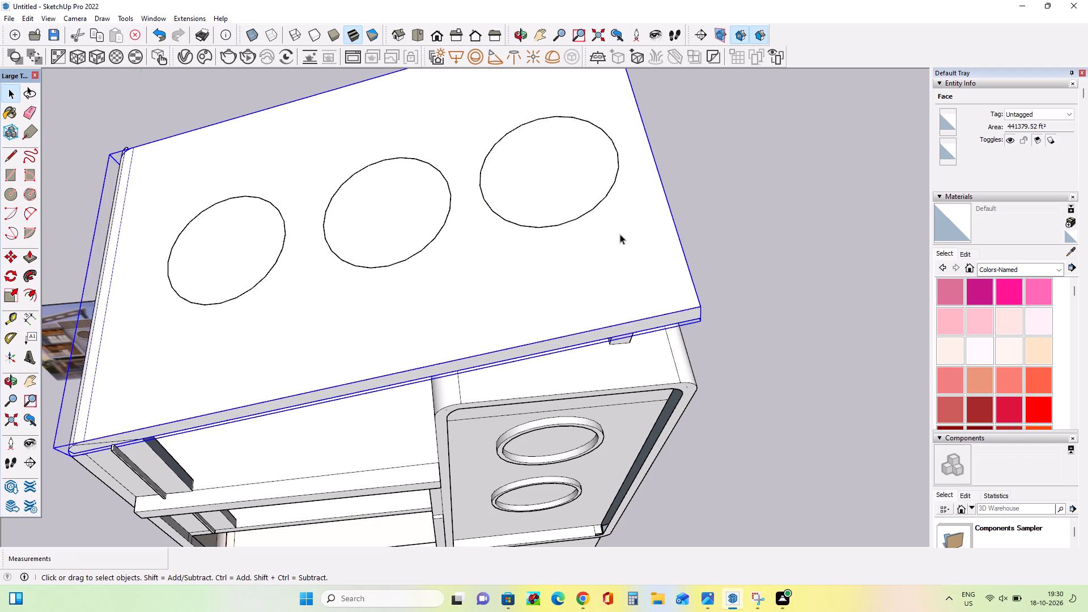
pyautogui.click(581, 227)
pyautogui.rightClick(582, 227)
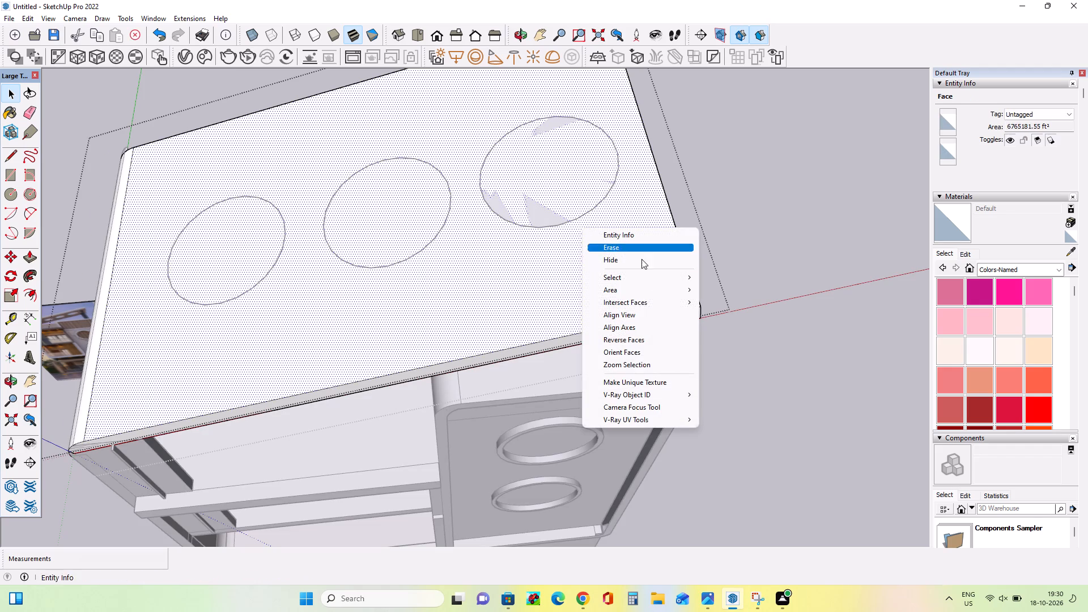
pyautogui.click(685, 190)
# Undo all the circles drawn and copied on the sloping roof, back to a plain slab.
pyautogui.hotkey('ctrl', 'z')
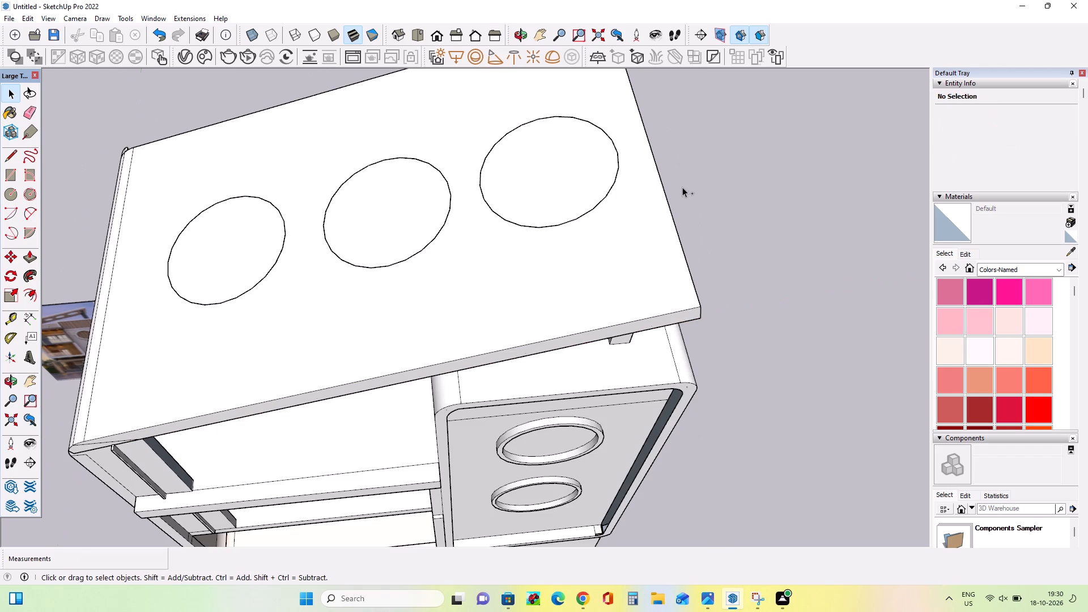
pyautogui.hotkey('ctrl', 'z')
pyautogui.hotkey('ctrl', 'z')
pyautogui.hotkey('ctrl', 'z')
pyautogui.hotkey('ctrl', 'z')
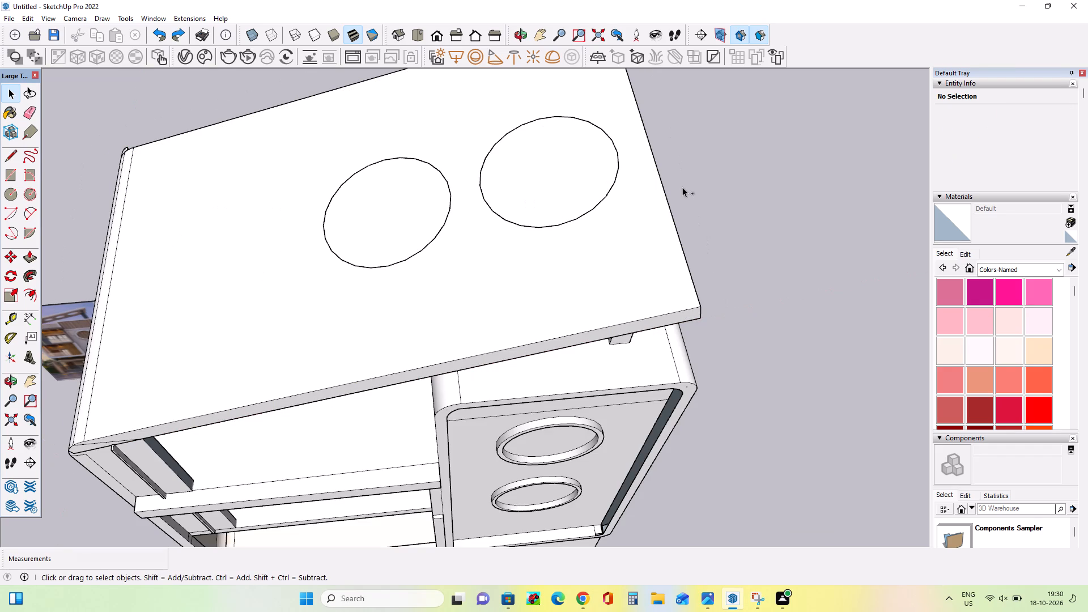
pyautogui.hotkey('ctrl', 'z')
pyautogui.hotkey('ctrl', 'z')
# Inside the roof slab group, draw a circle about 362' in radius on the top face near its higher end.
pyautogui.rightClick(376, 218)
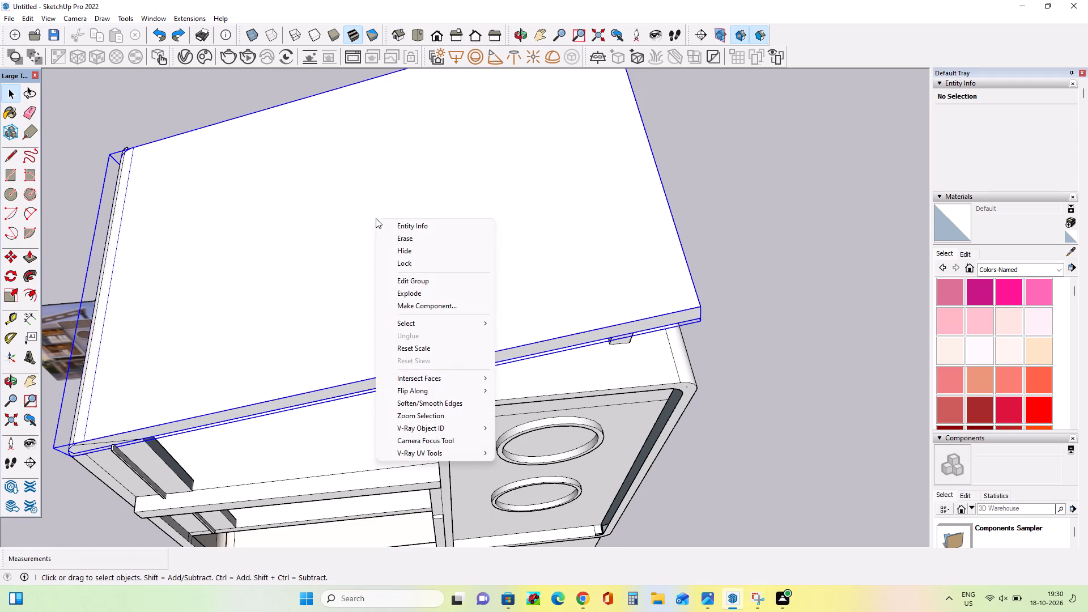
pyautogui.click(447, 286)
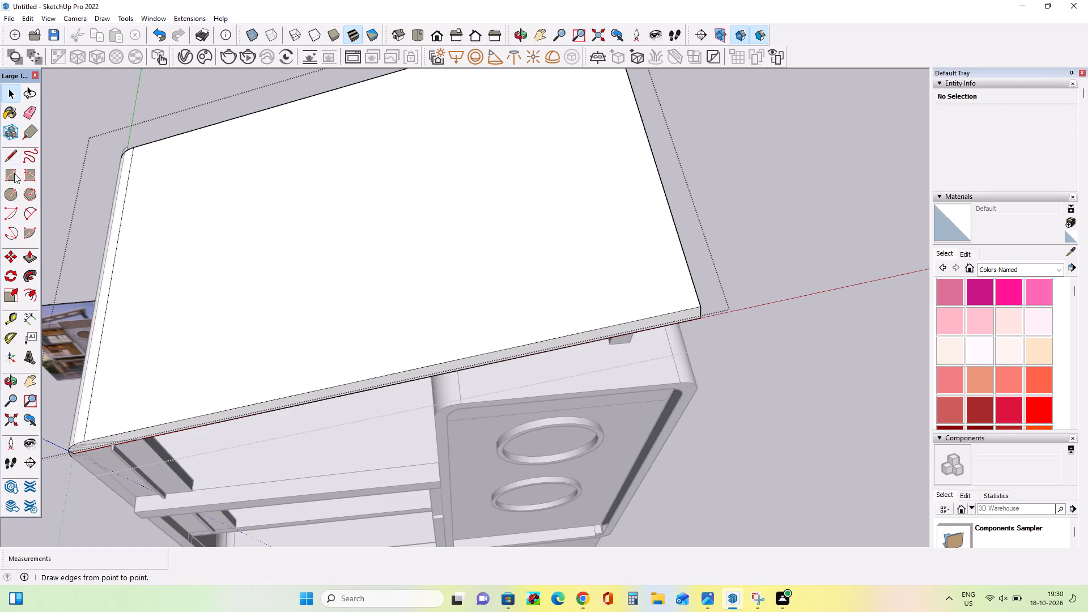
pyautogui.click(11, 189)
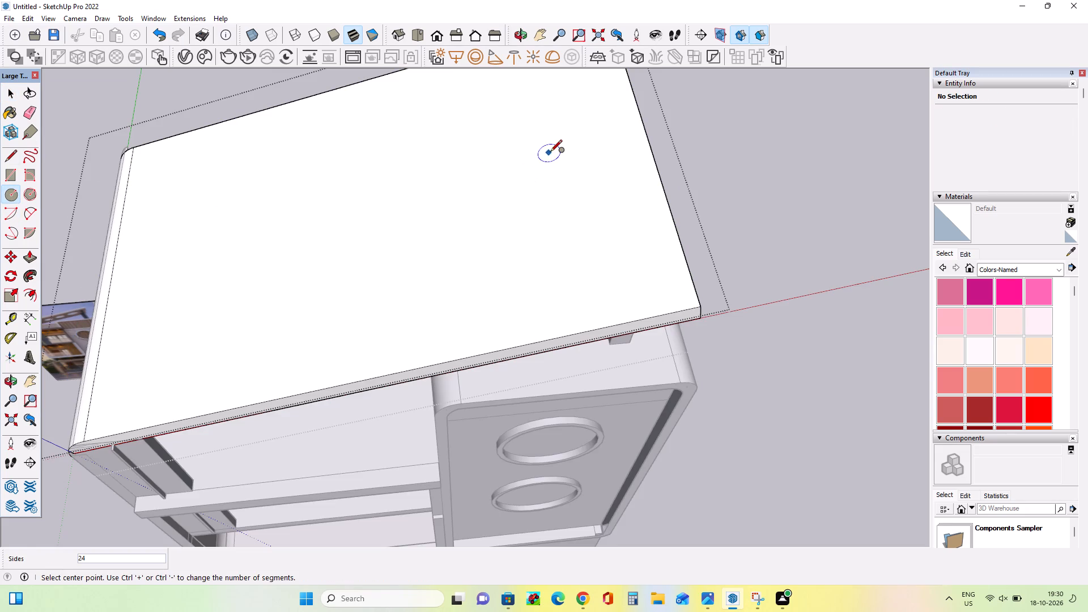
pyautogui.click(562, 156)
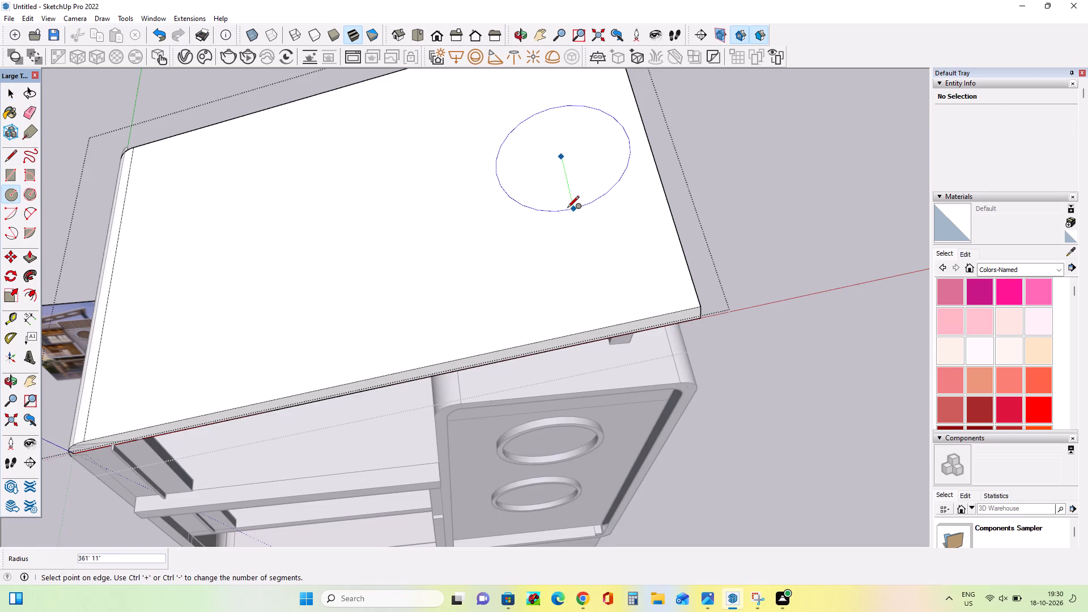
pyautogui.click(567, 209)
# Draw two more circles in a row down the roof slope, about 290' and about 243' in radius.
pyautogui.moveTo(561, 233); pyautogui.dragTo(768, 238, button='middle')
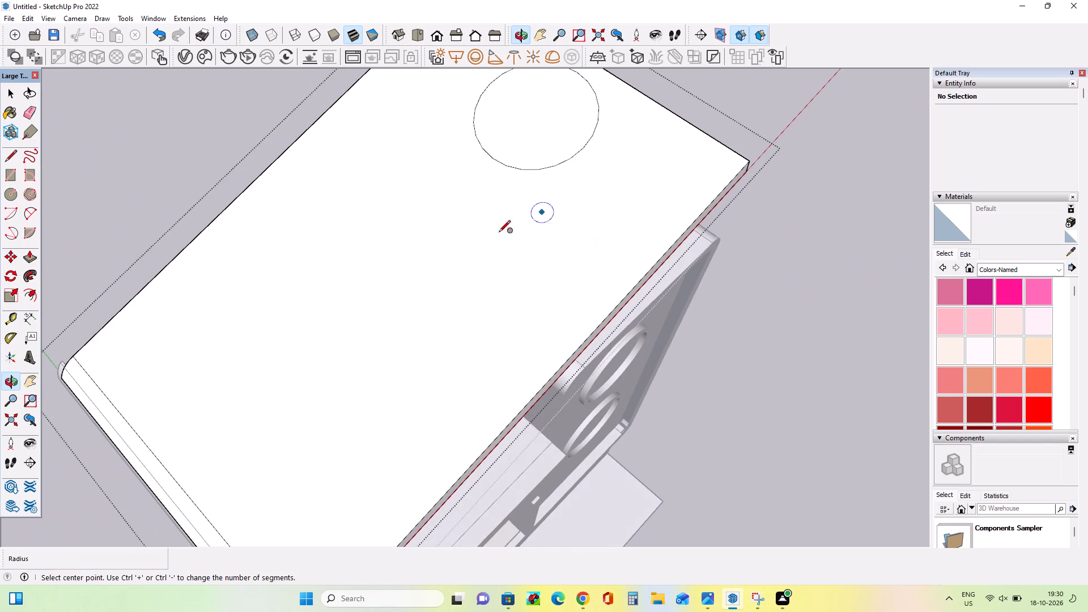
pyautogui.click(439, 211)
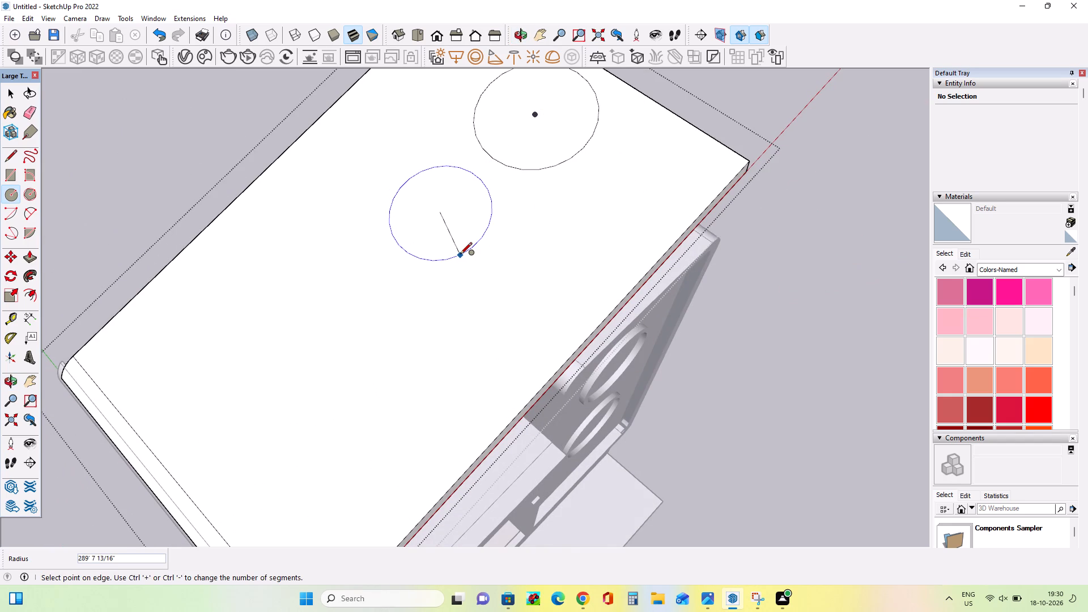
pyautogui.click(460, 255)
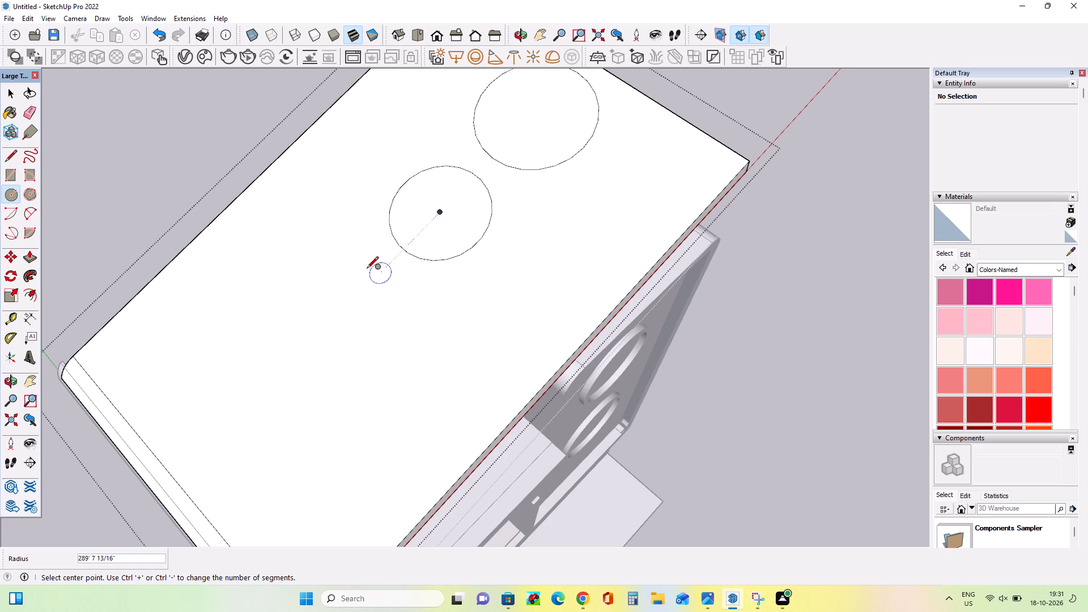
pyautogui.click(349, 286)
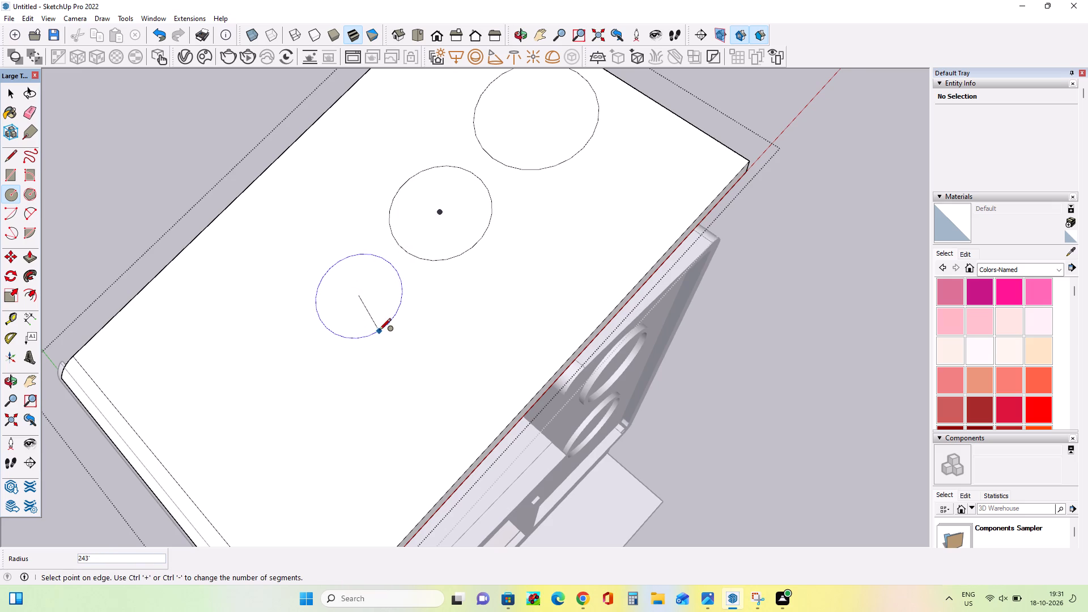
pyautogui.click(379, 337)
pyautogui.moveTo(573, 256); pyautogui.dragTo(359, 286, button='middle')
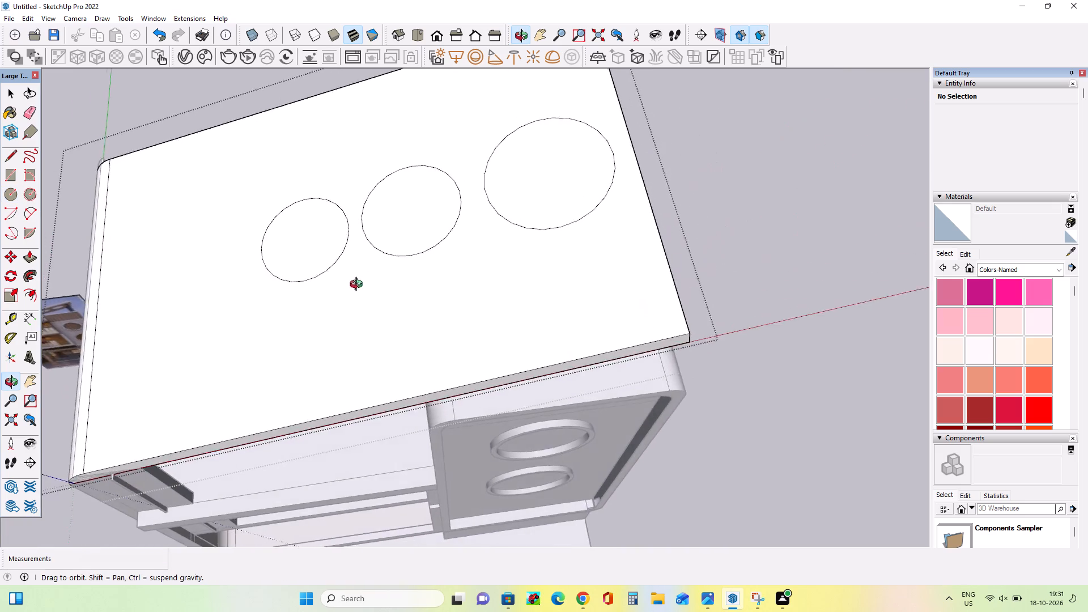
pyautogui.moveTo(359, 286); pyautogui.dragTo(331, 285, button='middle')
pyautogui.moveTo(507, 215); pyautogui.dragTo(509, 222, button='middle')
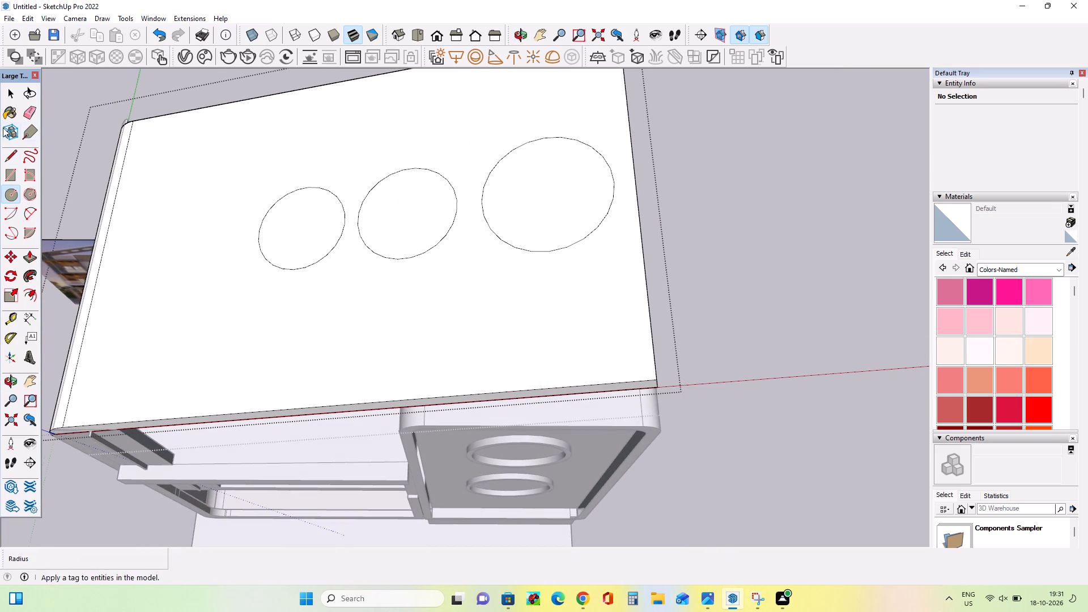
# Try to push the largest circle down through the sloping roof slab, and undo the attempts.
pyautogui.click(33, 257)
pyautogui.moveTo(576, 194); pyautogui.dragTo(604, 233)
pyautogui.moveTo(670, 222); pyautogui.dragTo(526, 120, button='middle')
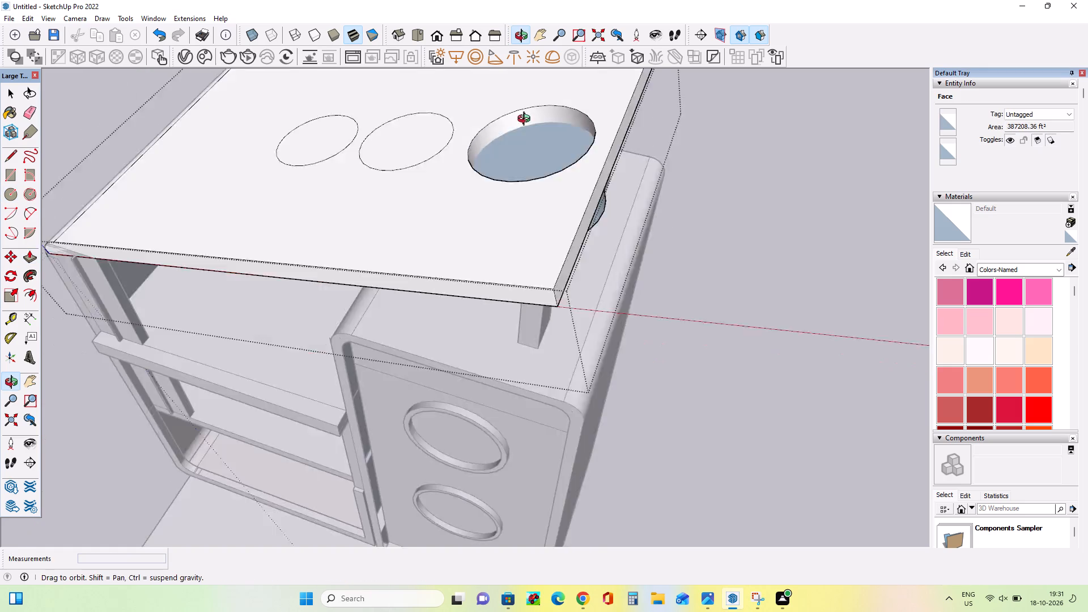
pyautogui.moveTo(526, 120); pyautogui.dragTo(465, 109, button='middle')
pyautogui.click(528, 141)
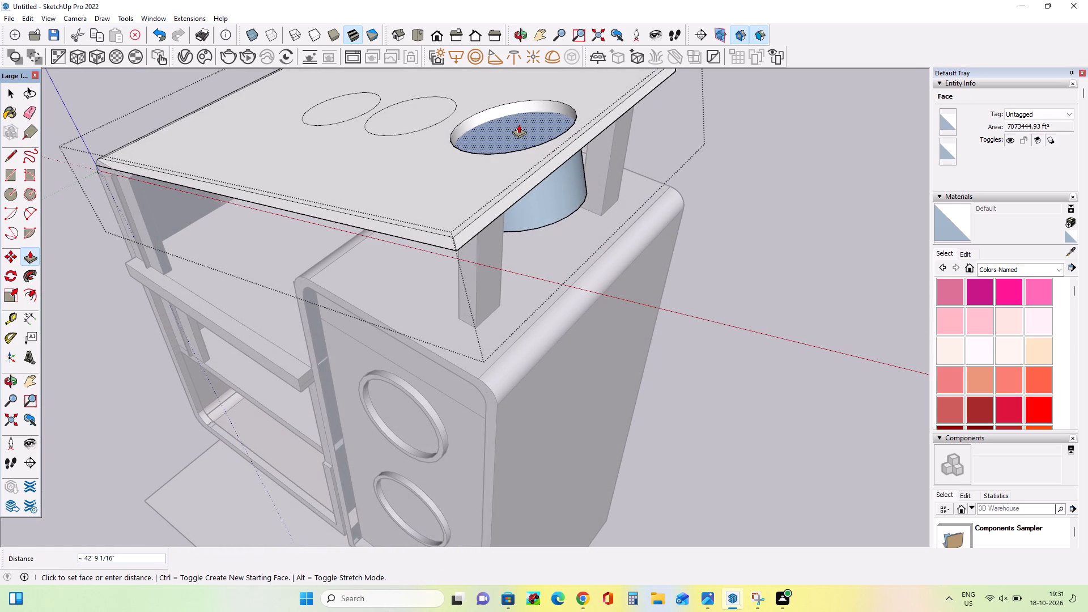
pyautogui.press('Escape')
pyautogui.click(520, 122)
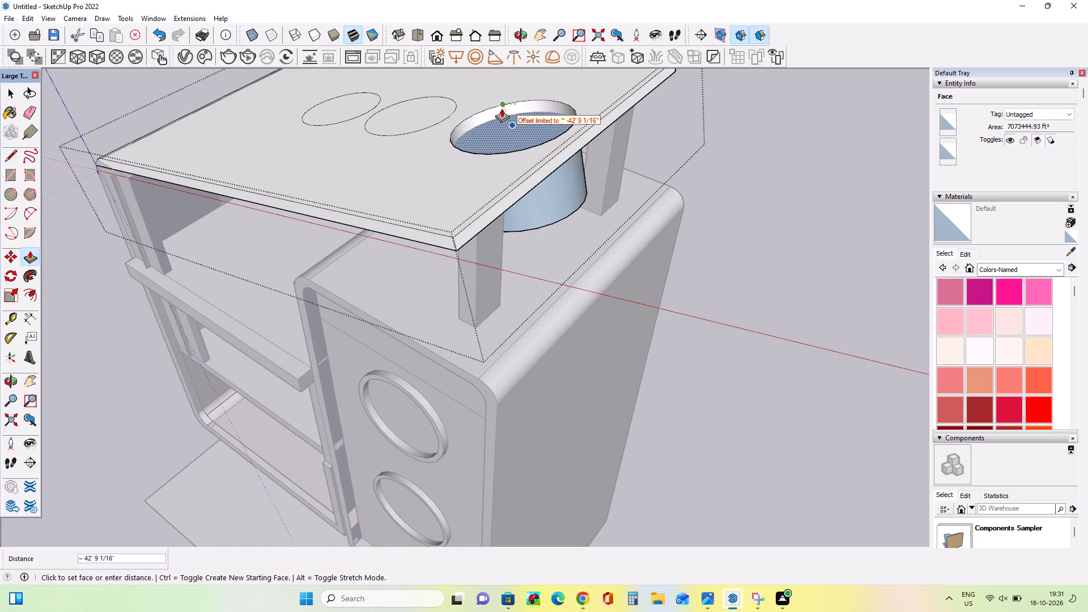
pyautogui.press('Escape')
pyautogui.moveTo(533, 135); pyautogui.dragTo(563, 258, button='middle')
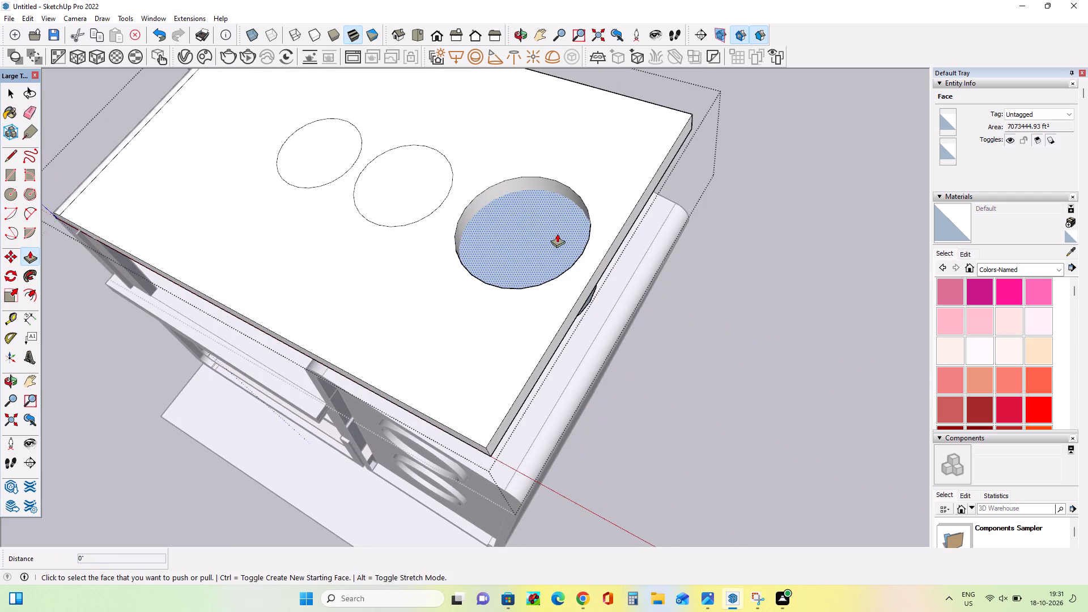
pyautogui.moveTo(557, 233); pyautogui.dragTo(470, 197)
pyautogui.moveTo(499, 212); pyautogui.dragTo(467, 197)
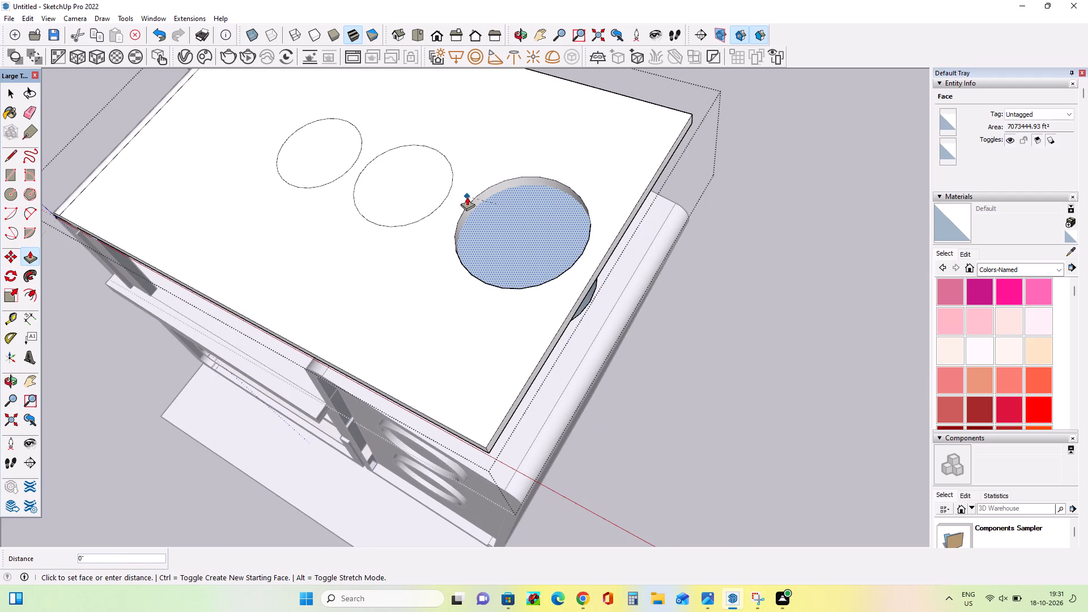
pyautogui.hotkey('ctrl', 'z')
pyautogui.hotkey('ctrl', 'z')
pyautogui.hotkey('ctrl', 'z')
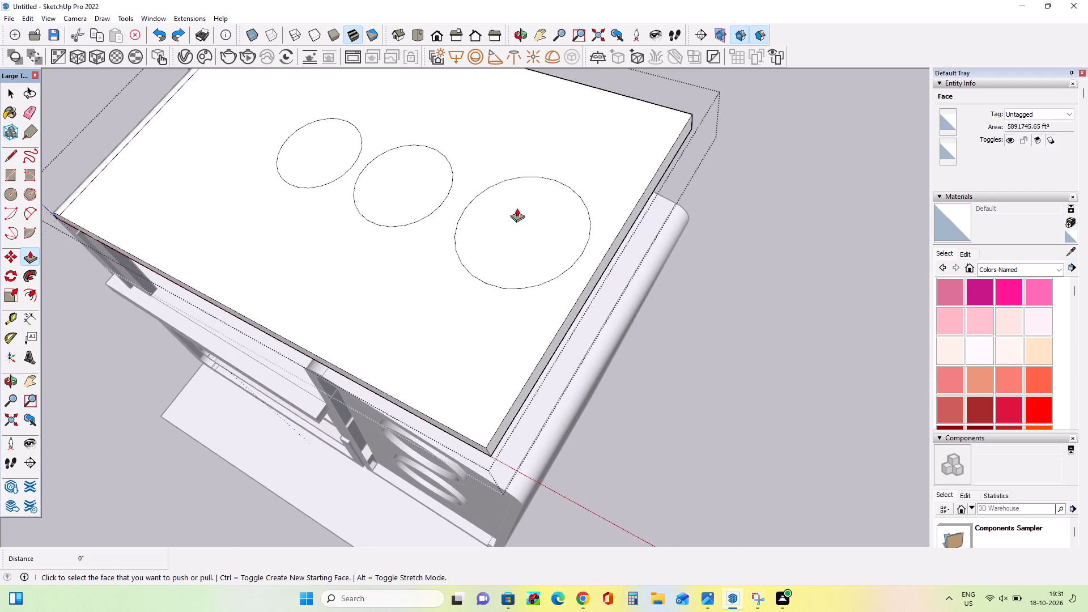
# Push the large, middle and small circles down through the roof slab by its thickness, about 111', to cut three round openings.
pyautogui.click(517, 208)
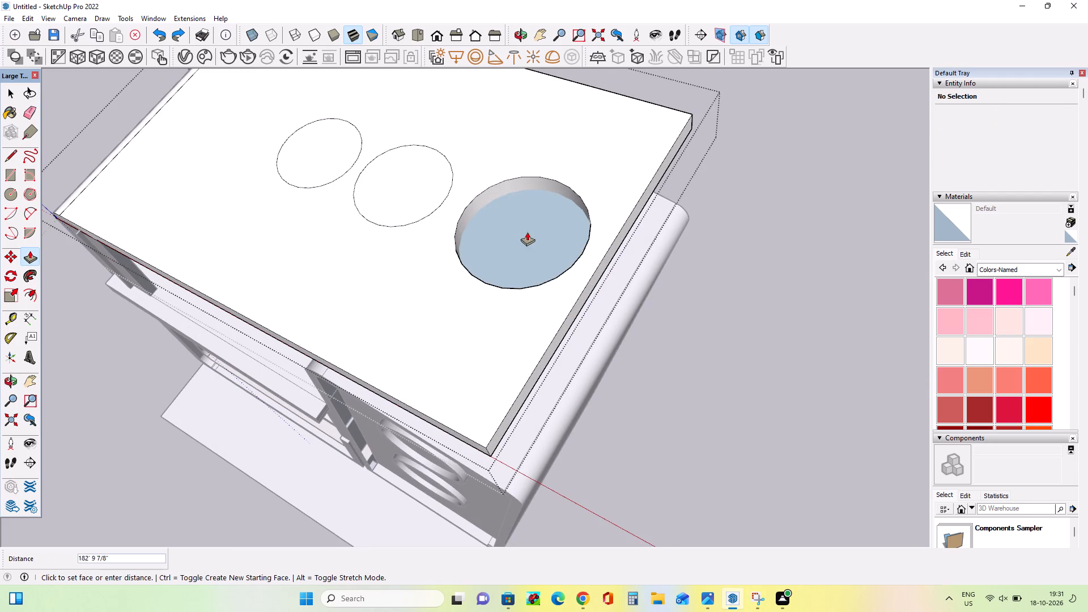
pyautogui.click(534, 228)
pyautogui.moveTo(475, 214); pyautogui.dragTo(587, 39, button='middle')
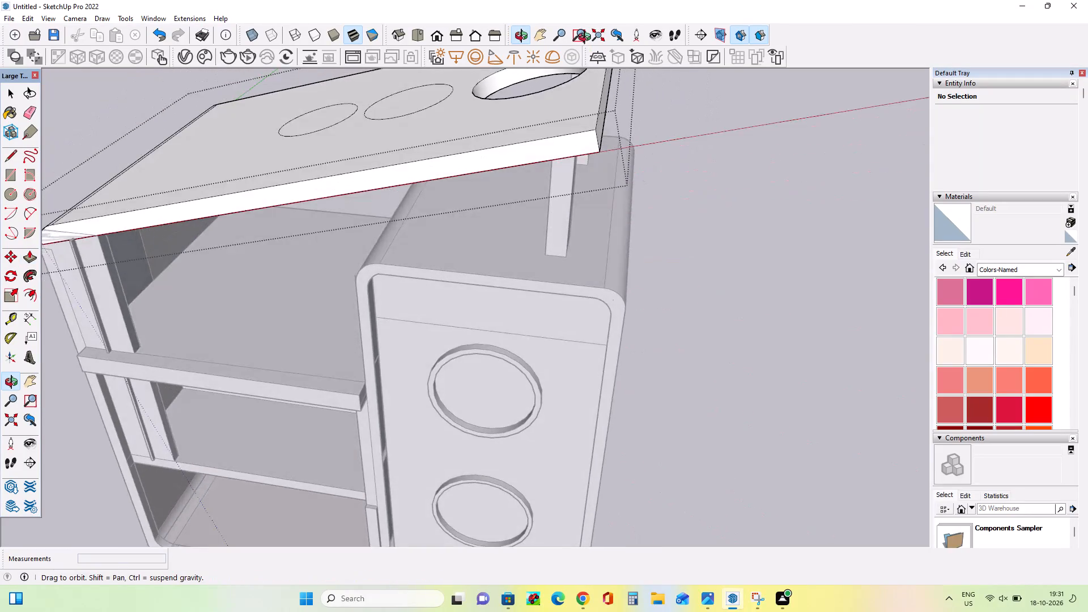
pyautogui.moveTo(587, 39); pyautogui.dragTo(642, 217, button='middle')
pyautogui.moveTo(406, 216); pyautogui.dragTo(431, 239)
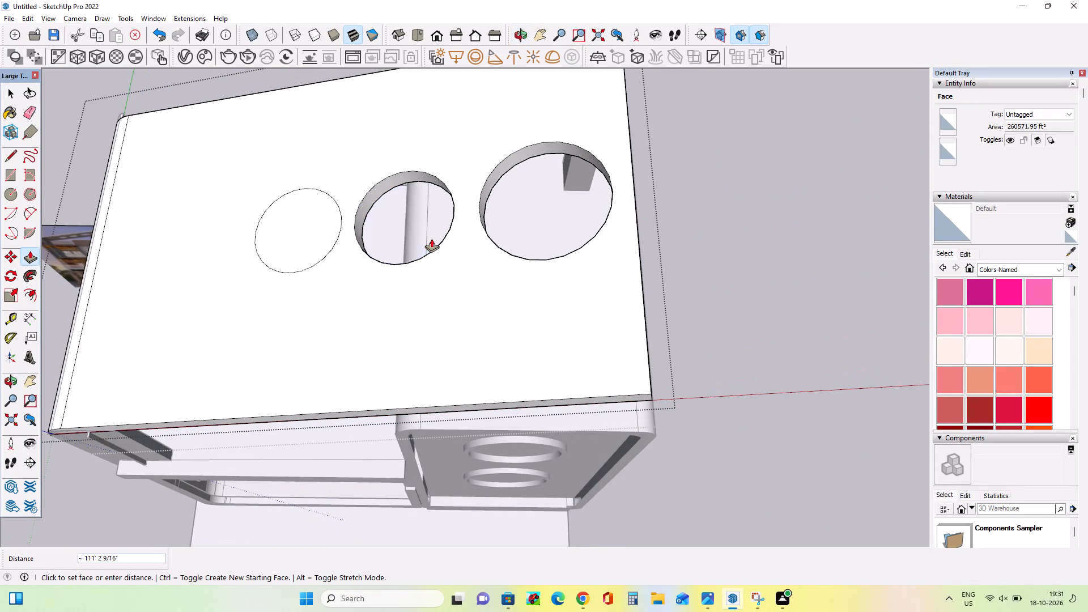
pyautogui.click(294, 207)
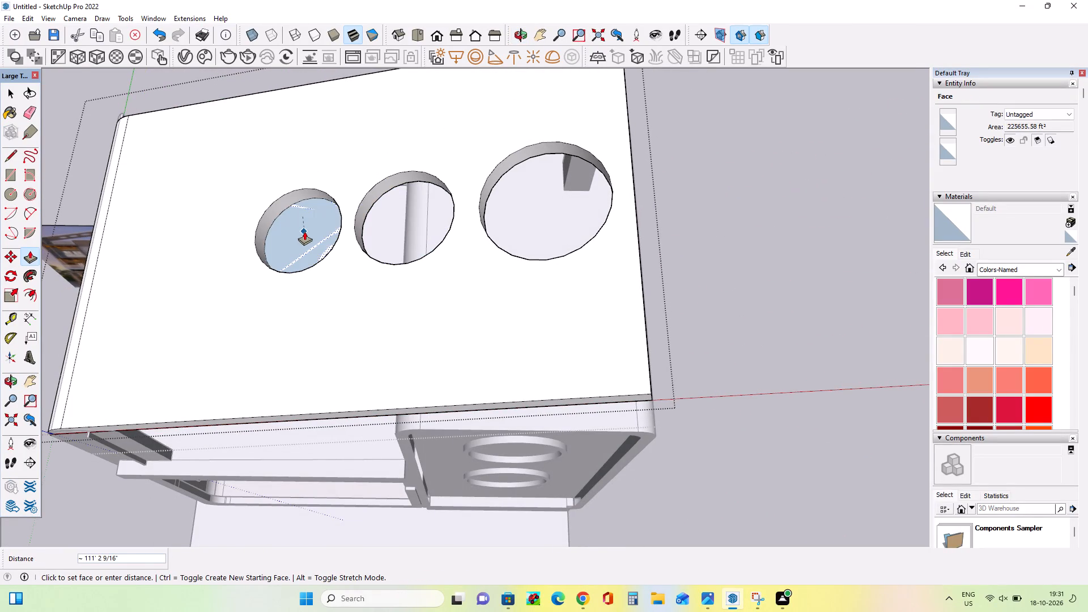
pyautogui.click(304, 231)
# Compare the roof openings and the balcony floors with the reference image of the facade.
pyautogui.moveTo(354, 258); pyautogui.dragTo(368, 31, button='middle')
pyautogui.scroll(-3, 435, 242)
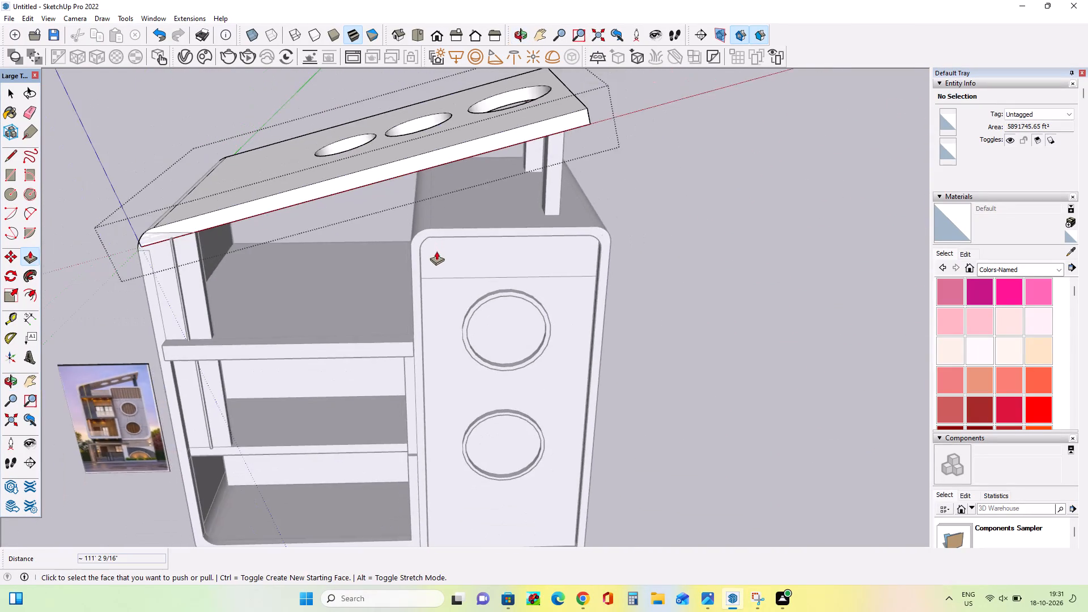
pyautogui.moveTo(436, 253); pyautogui.dragTo(407, 84, button='middle')
pyautogui.scroll(2, 423, 177)
pyautogui.scroll(-4, 423, 177)
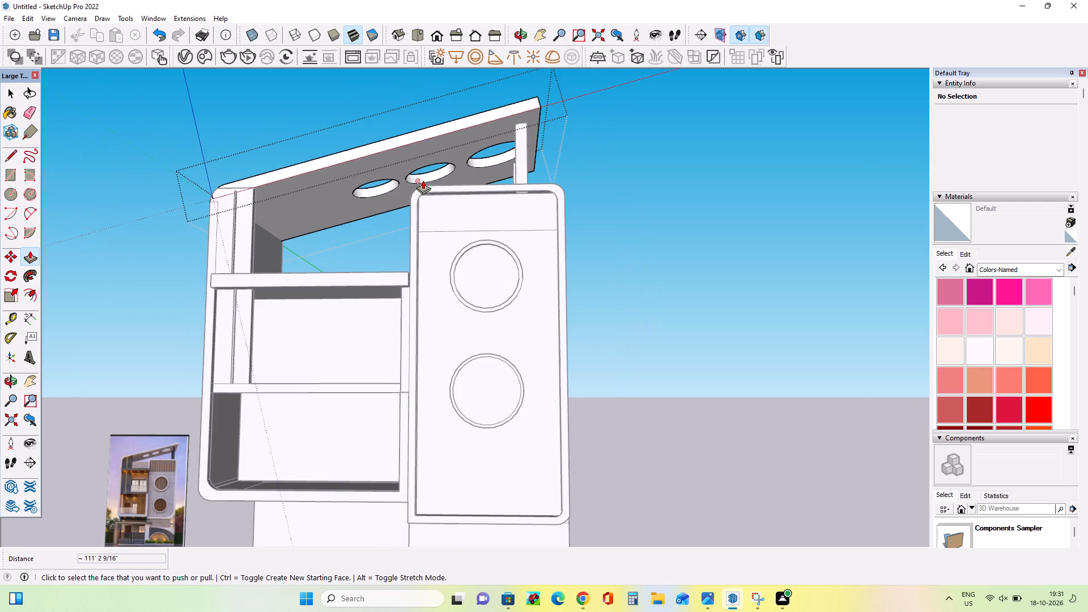
pyautogui.moveTo(423, 180); pyautogui.dragTo(445, 219, button='middle')
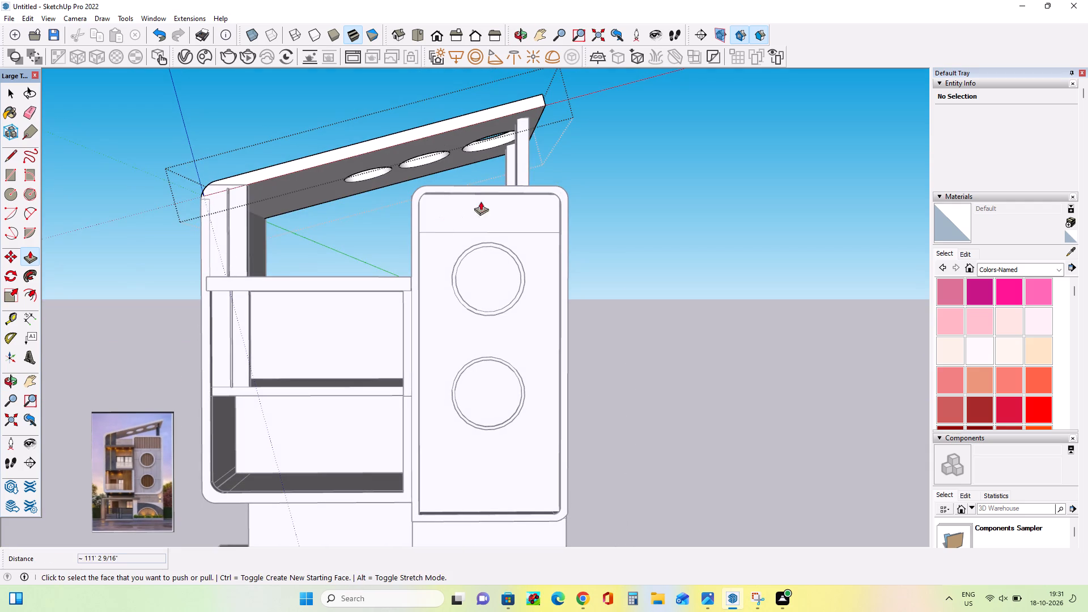
pyautogui.scroll(5, 134, 515)
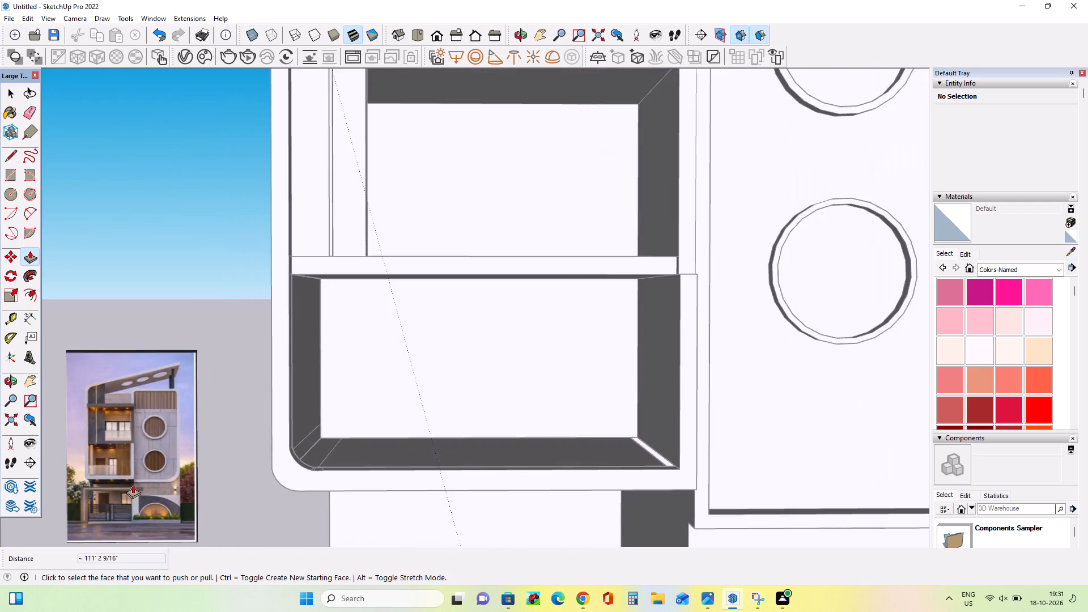
pyautogui.scroll(20, 133, 484)
pyautogui.scroll(-4, 119, 462)
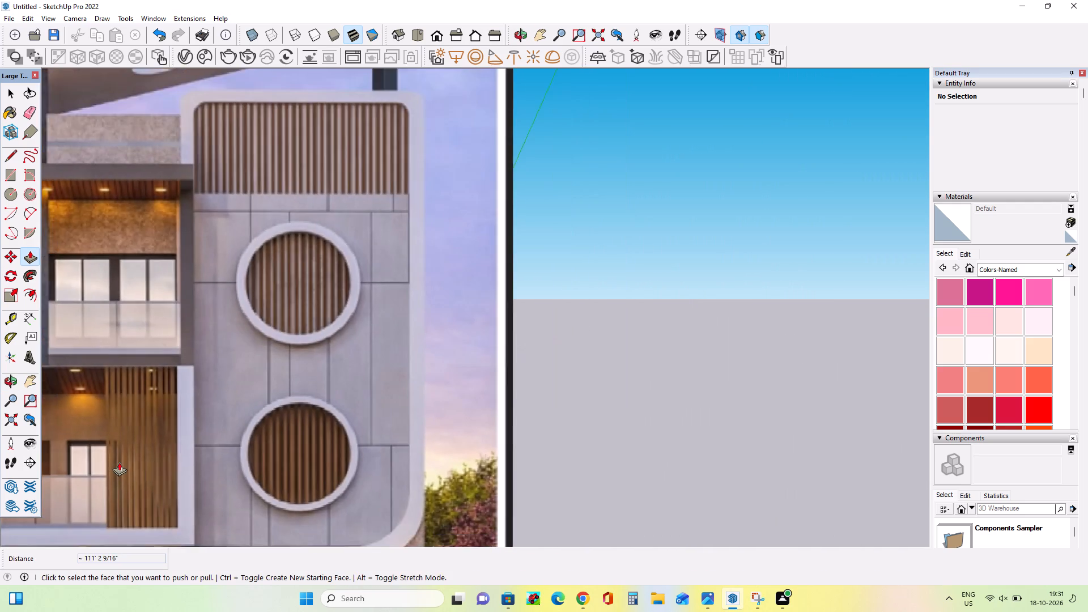
pyautogui.scroll(-20, 119, 462)
pyautogui.scroll(-5, 119, 462)
pyautogui.moveTo(275, 348); pyautogui.dragTo(257, 413, button='middle')
pyautogui.moveTo(204, 413); pyautogui.dragTo(244, 291, button='middle')
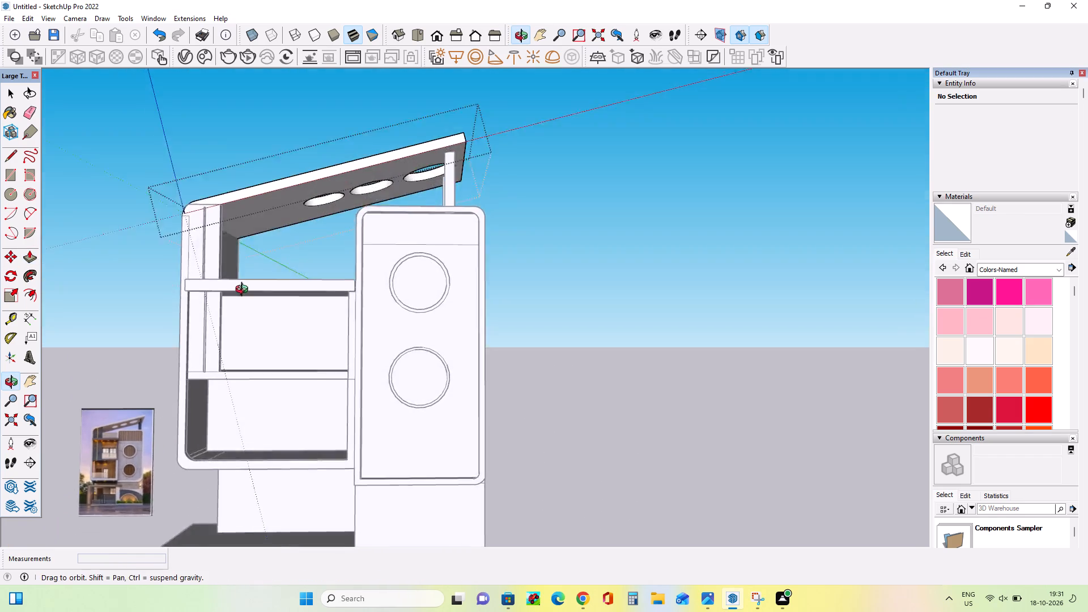
pyautogui.moveTo(244, 291); pyautogui.dragTo(247, 283, button='middle')
pyautogui.scroll(4, 229, 317)
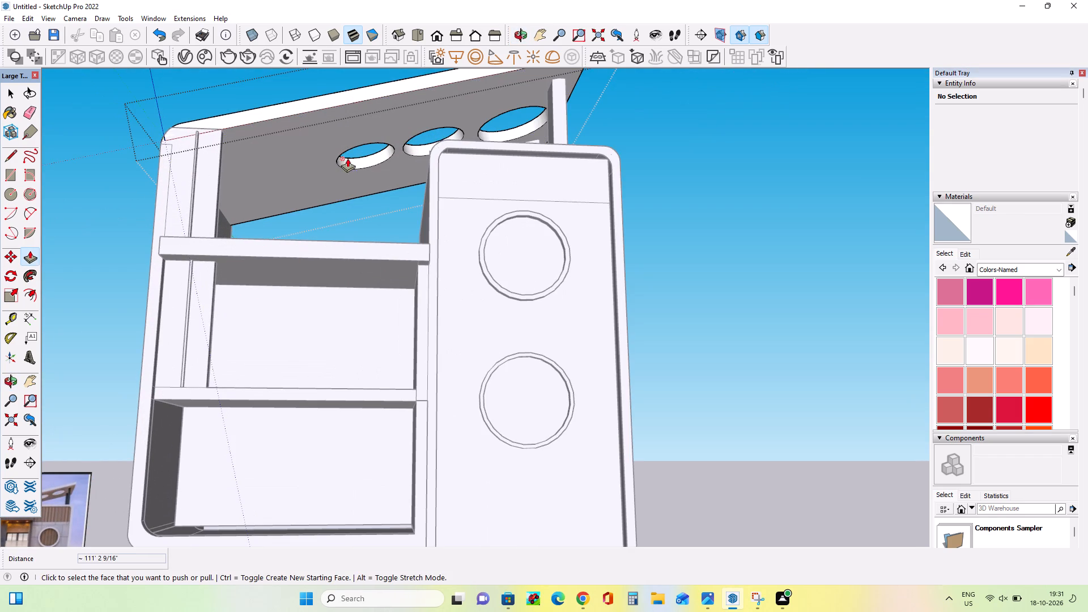
pyautogui.scroll(-5, 362, 195)
pyautogui.scroll(6, 100, 473)
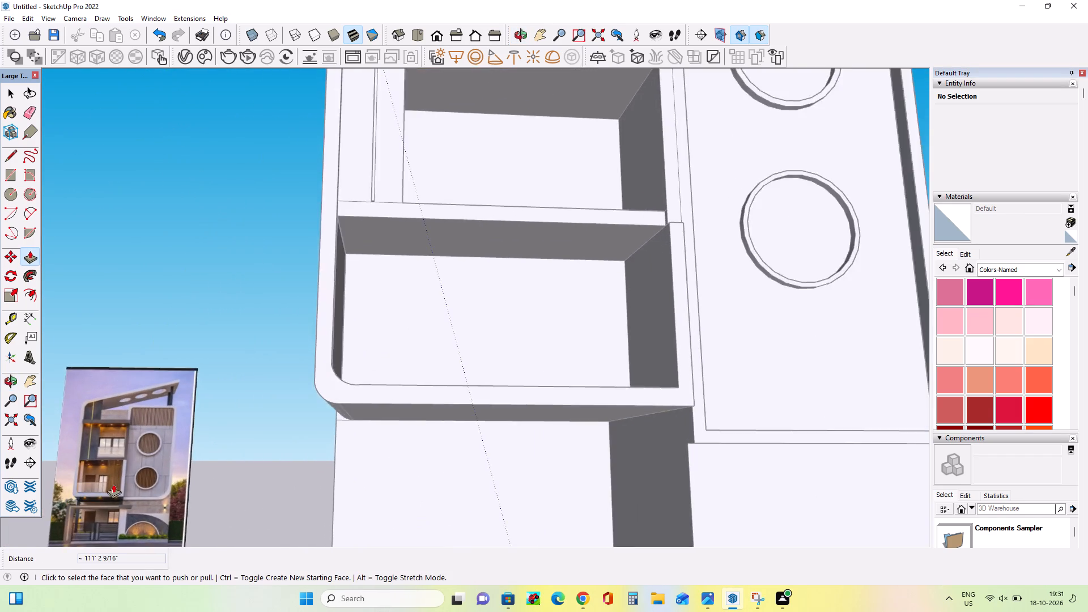
pyautogui.scroll(10, 113, 484)
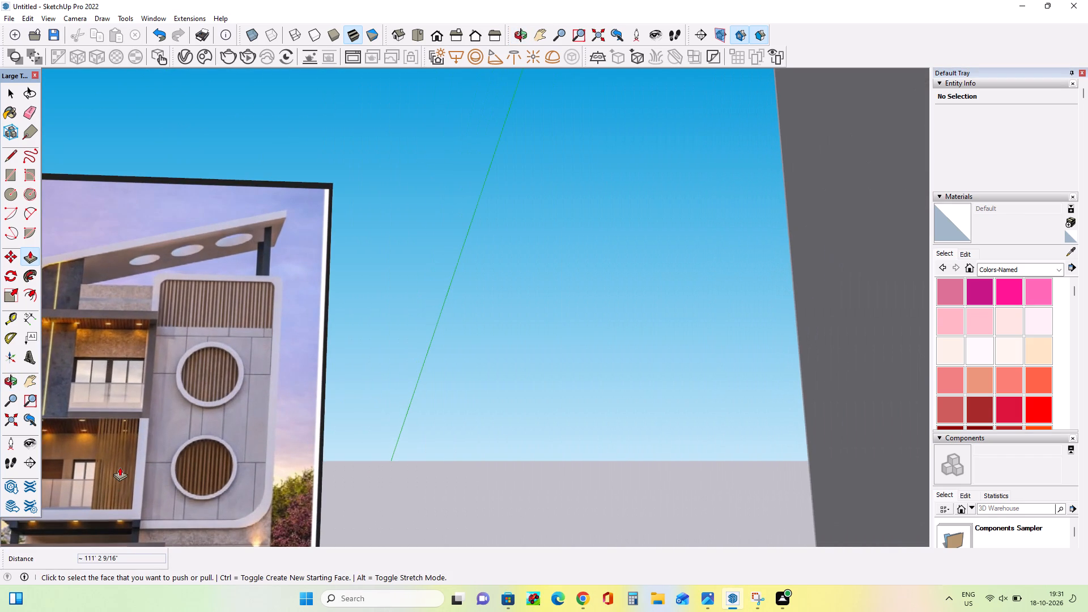
pyautogui.scroll(-15, 120, 467)
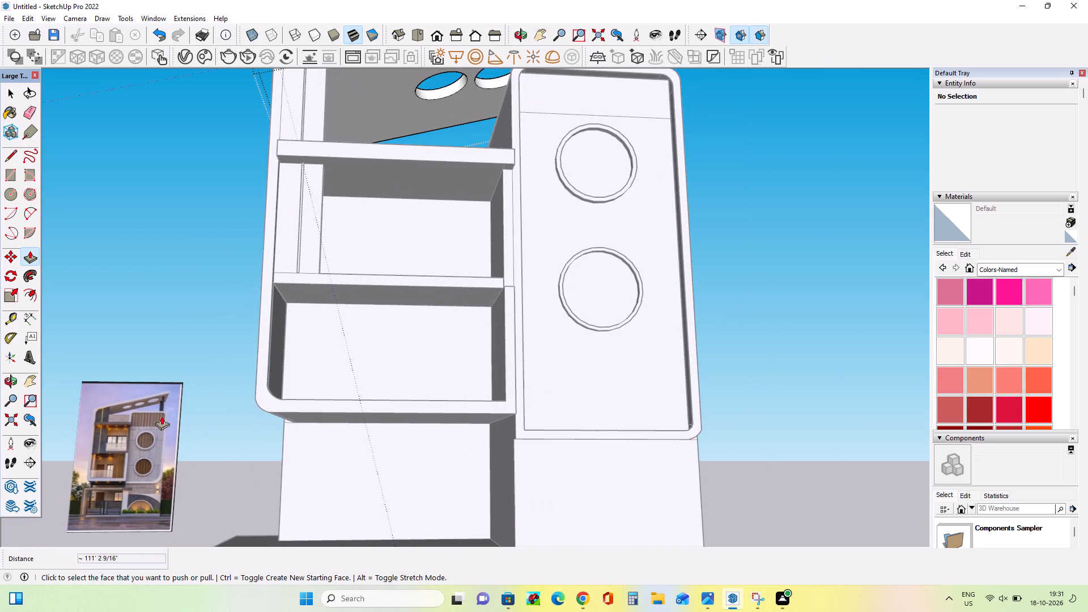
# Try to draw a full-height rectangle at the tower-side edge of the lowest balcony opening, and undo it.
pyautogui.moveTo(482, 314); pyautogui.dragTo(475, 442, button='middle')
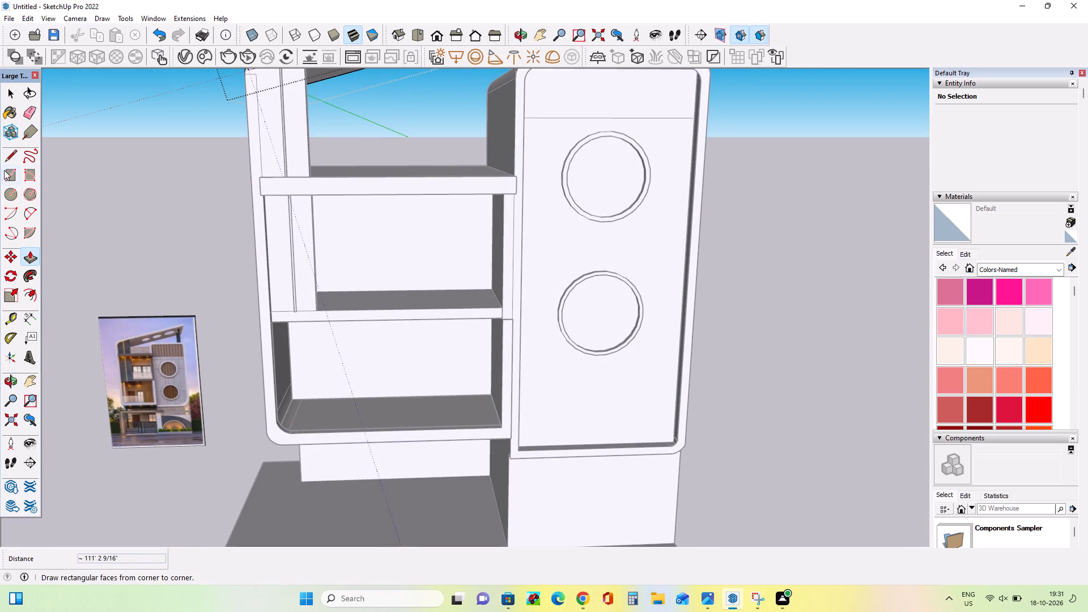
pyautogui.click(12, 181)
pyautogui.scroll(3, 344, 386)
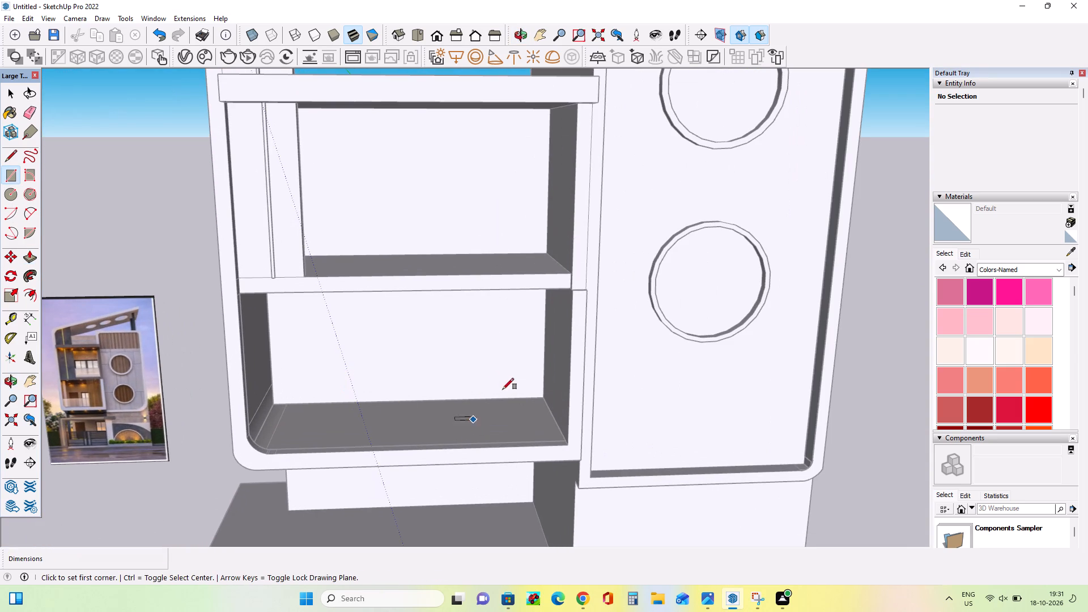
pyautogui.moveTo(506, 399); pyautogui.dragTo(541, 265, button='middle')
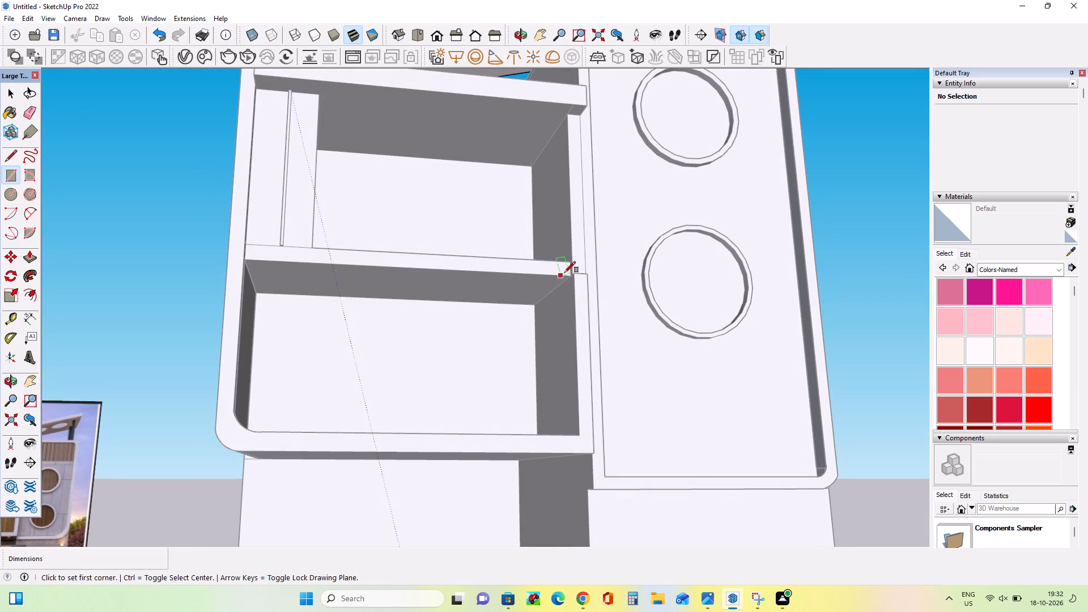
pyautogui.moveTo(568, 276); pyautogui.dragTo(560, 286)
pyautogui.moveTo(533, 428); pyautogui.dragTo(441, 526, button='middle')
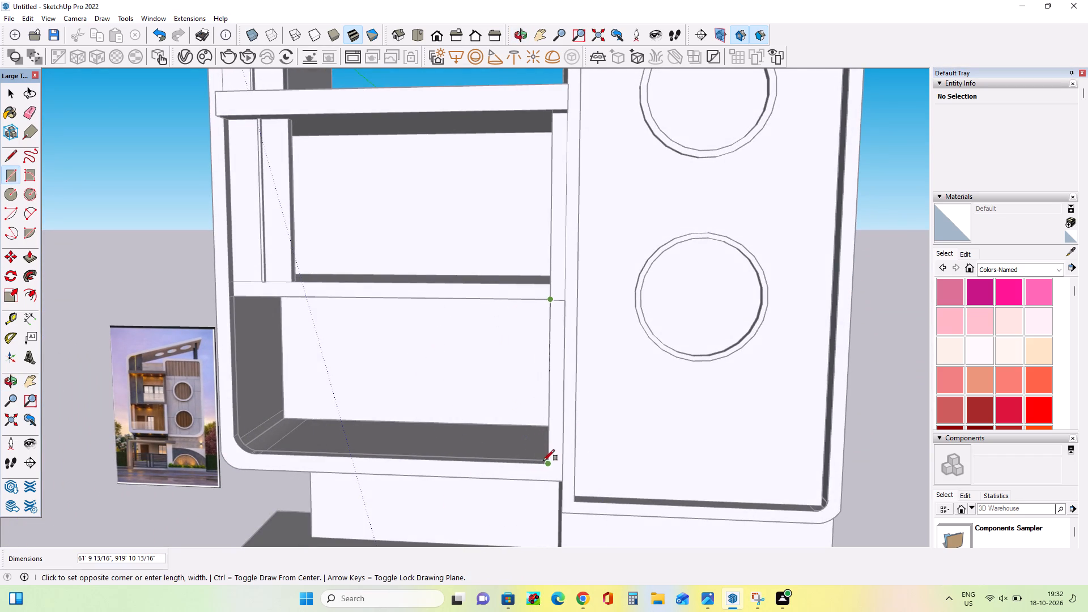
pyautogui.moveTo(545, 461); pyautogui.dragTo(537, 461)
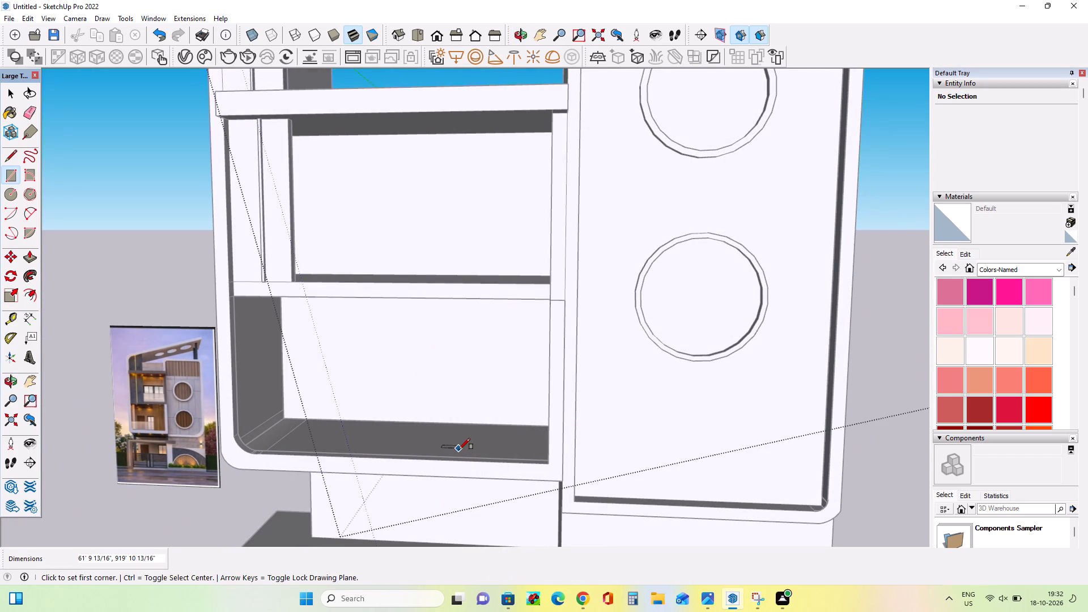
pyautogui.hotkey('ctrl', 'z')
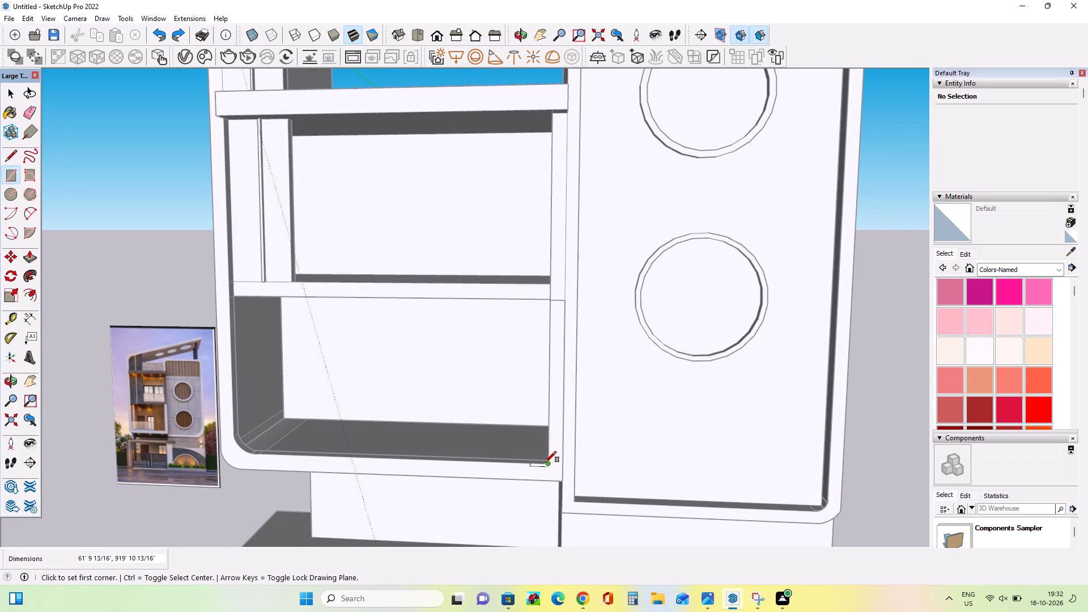
# Draw a rectangle about 447' by 920' across the tower-side end of the lowest balcony opening, and leave the roof group.
pyautogui.click(545, 462)
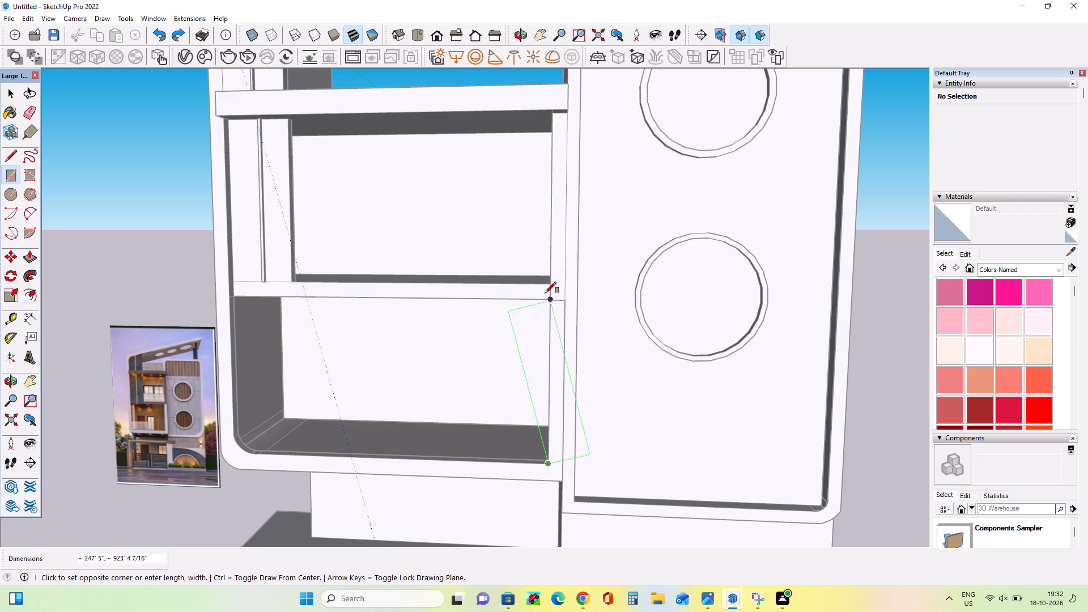
pyautogui.click(470, 297)
pyautogui.moveTo(535, 360); pyautogui.dragTo(581, 392, button='middle')
pyautogui.scroll(-8, 579, 389)
pyautogui.click(11, 95)
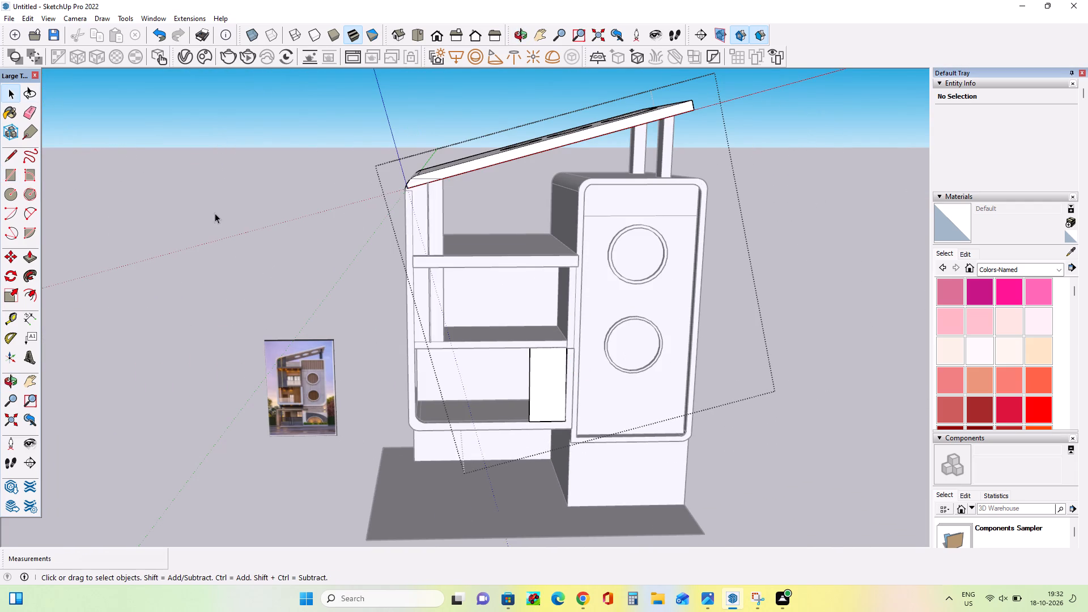
pyautogui.click(215, 213)
pyautogui.doubleClick(230, 213)
# Paint the new rectangular panel in the lowest balcony opening with Beadboard from the Brick, Cladding and Siding materials.
pyautogui.scroll(3, 588, 437)
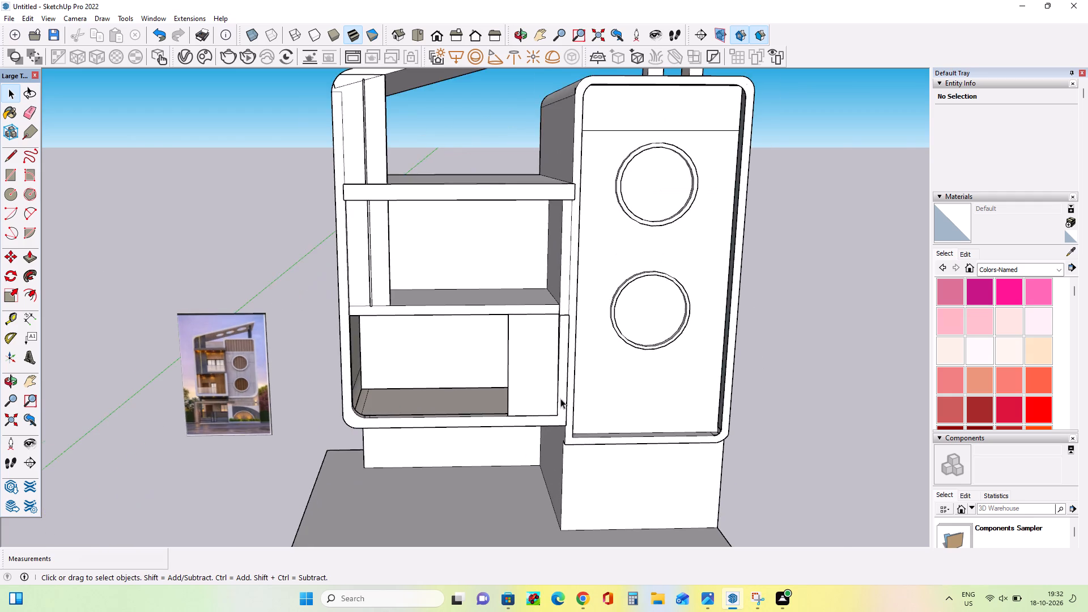
pyautogui.scroll(7, 560, 398)
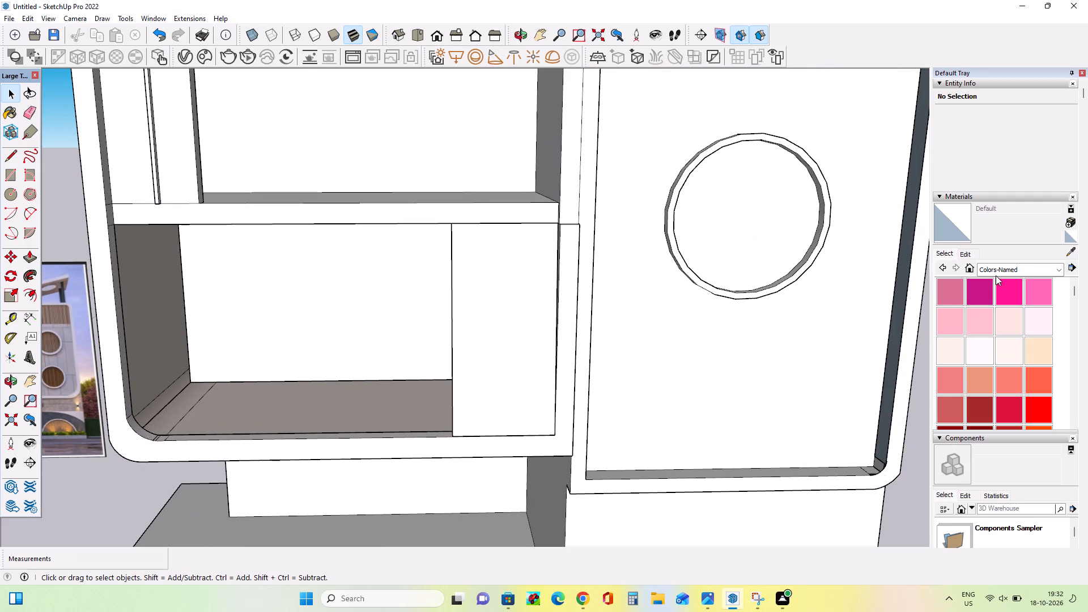
pyautogui.click(997, 270)
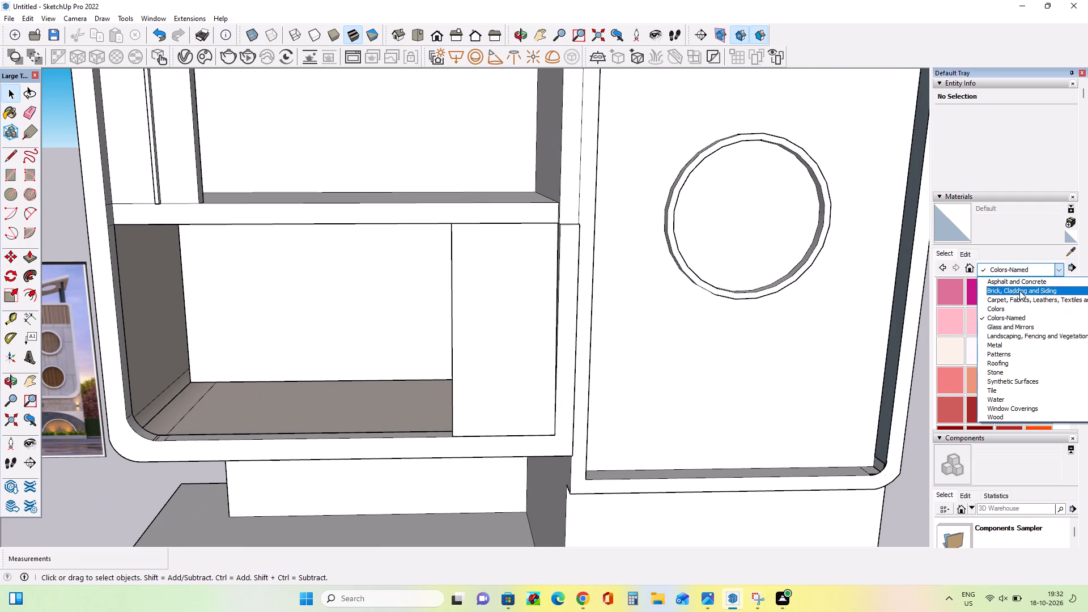
pyautogui.click(1019, 291)
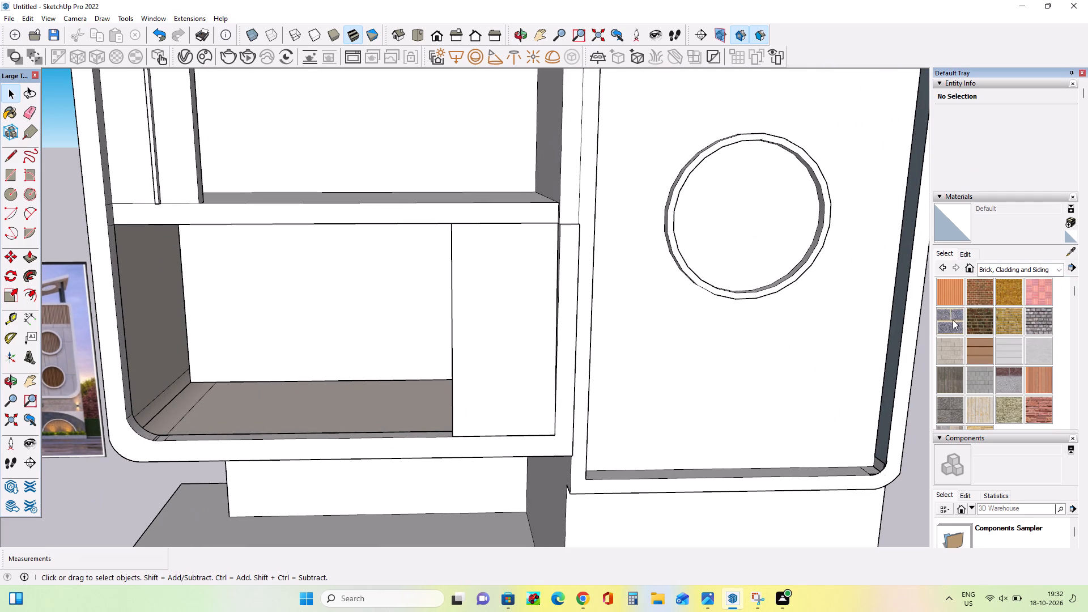
pyautogui.click(951, 296)
pyautogui.click(484, 368)
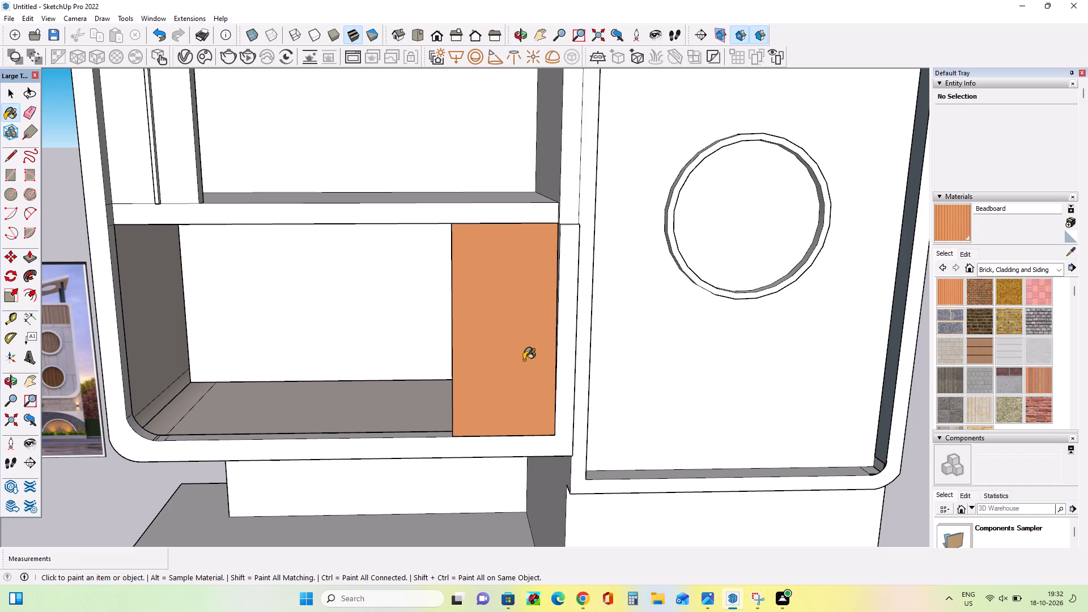
pyautogui.moveTo(544, 362); pyautogui.dragTo(550, 437, button='middle')
pyautogui.scroll(16, 479, 410)
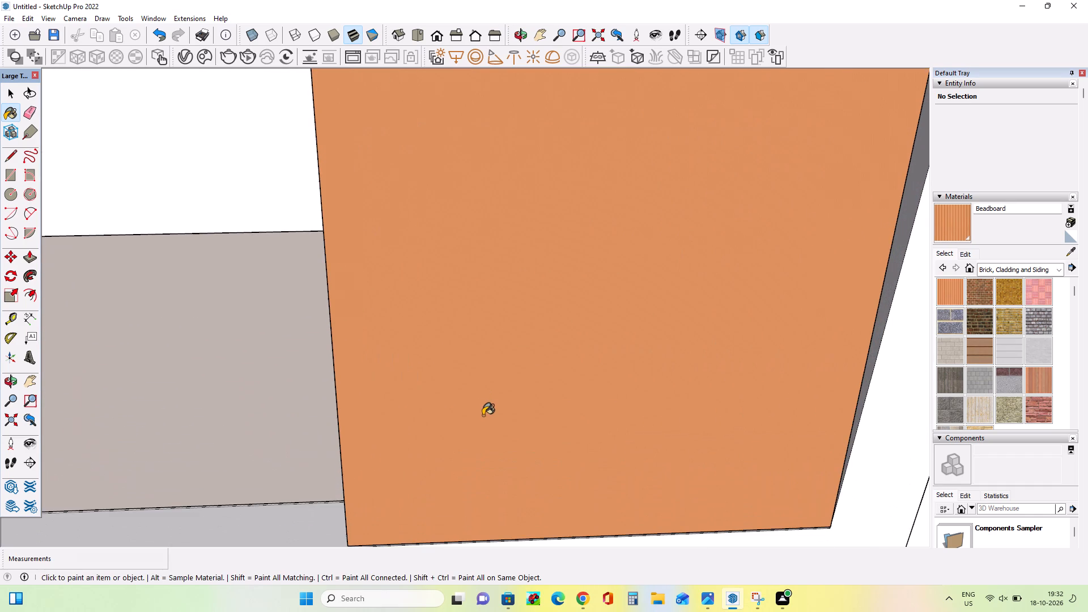
pyautogui.click(948, 288)
pyautogui.click(576, 372)
# Examine the Beadboard texture on the lowest balcony's panel up close and from several angles.
pyautogui.scroll(-10, 478, 383)
pyautogui.moveTo(435, 384); pyautogui.dragTo(605, 385, button='middle')
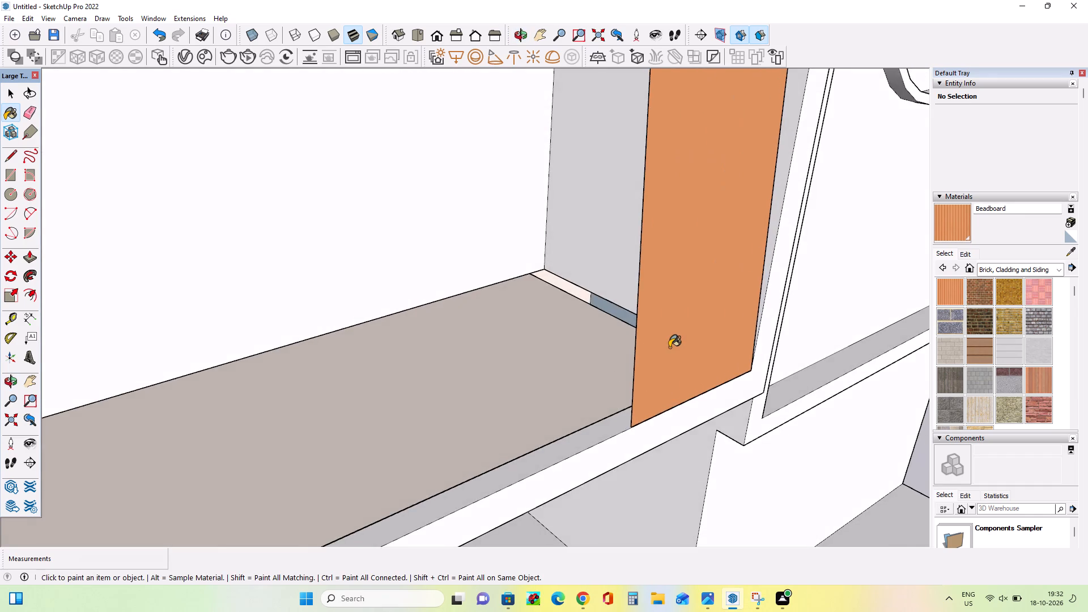
pyautogui.scroll(20, 669, 346)
pyautogui.scroll(5, 669, 346)
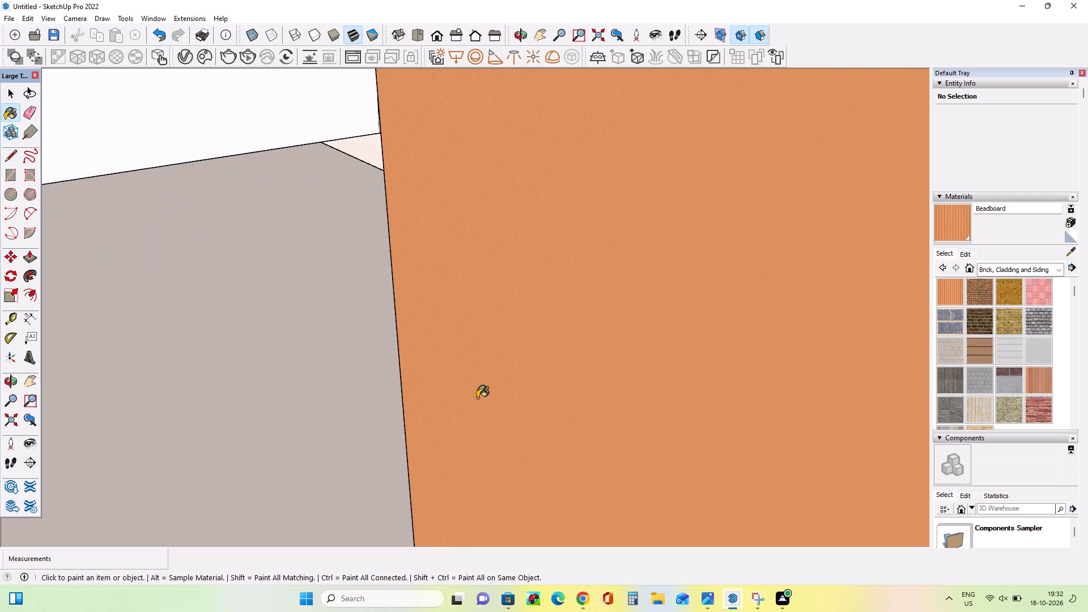
pyautogui.moveTo(477, 398); pyautogui.dragTo(28, 523, button='middle')
pyautogui.moveTo(400, 375); pyautogui.dragTo(304, 415, button='middle')
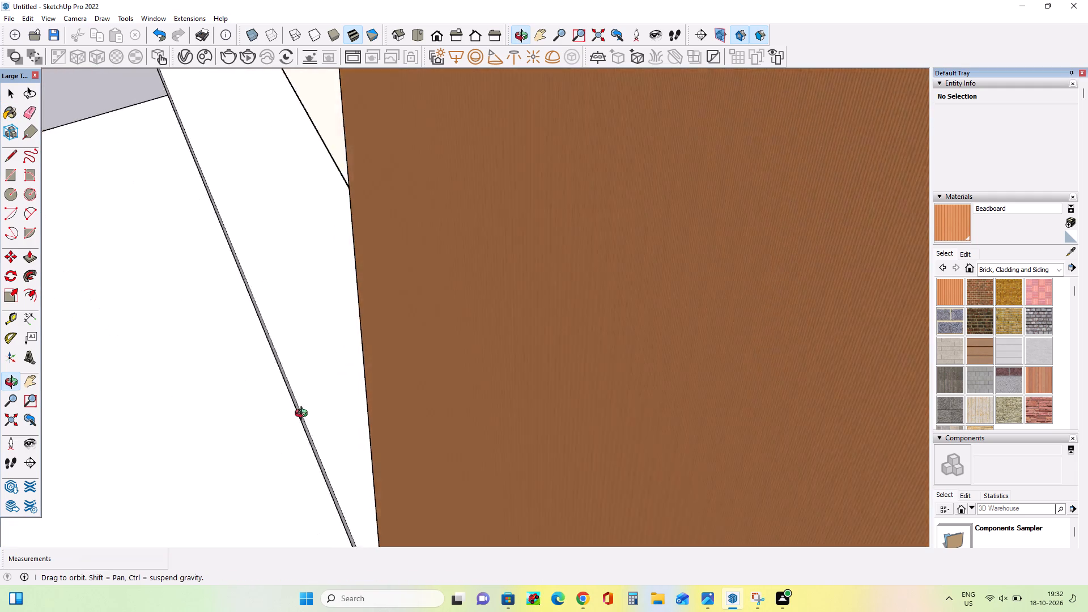
pyautogui.moveTo(304, 415); pyautogui.dragTo(595, 292, button='middle')
pyautogui.scroll(-14, 597, 290)
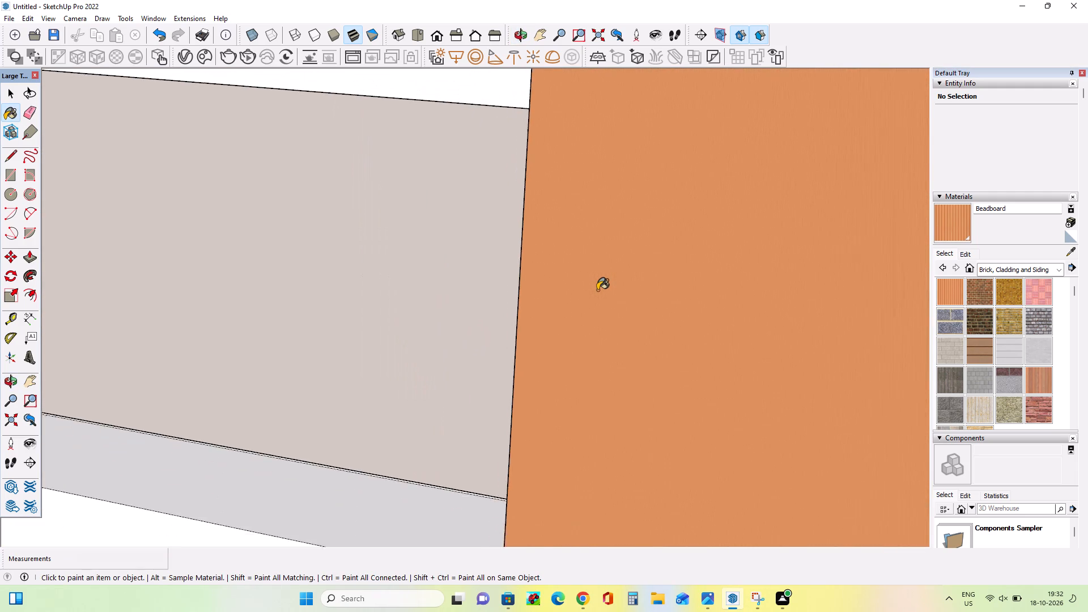
pyautogui.scroll(-20, 597, 290)
pyautogui.scroll(-7, 597, 290)
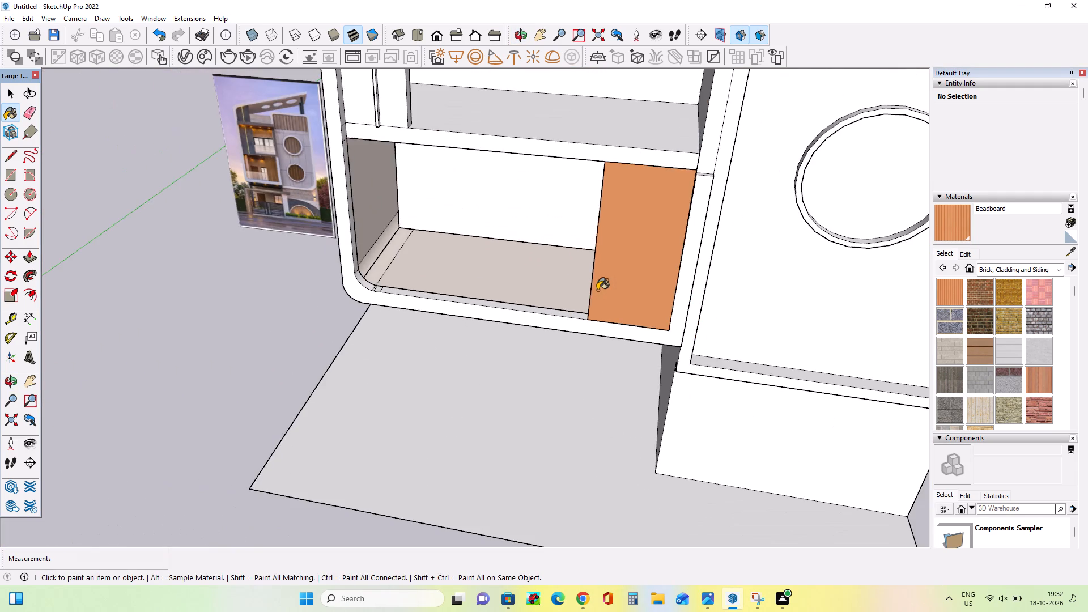
pyautogui.moveTo(609, 277); pyautogui.dragTo(693, 114, button='middle')
pyautogui.scroll(11, 626, 196)
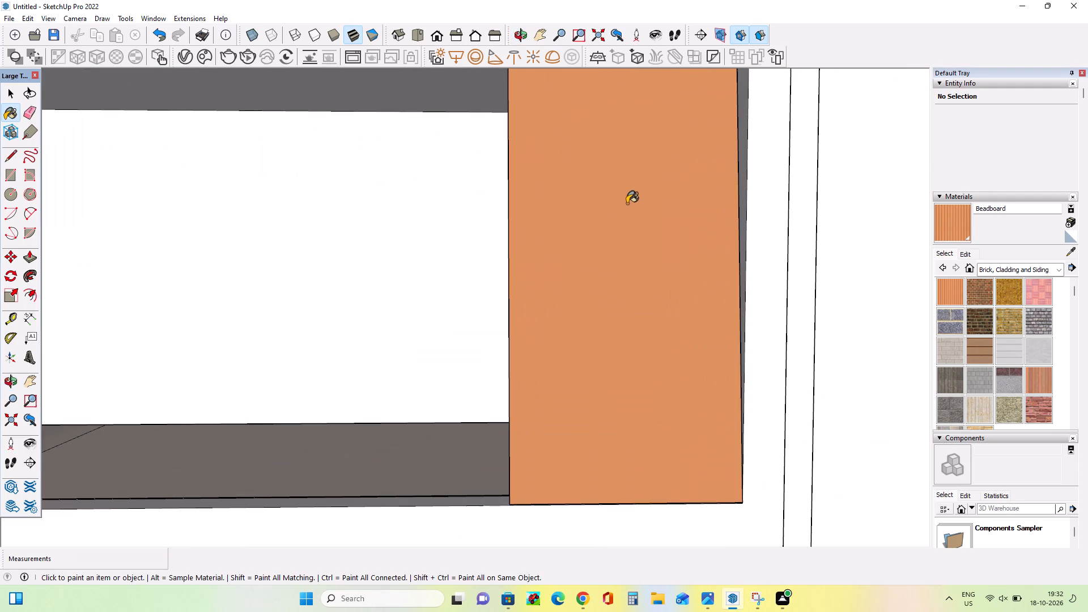
pyautogui.moveTo(628, 219); pyautogui.dragTo(602, 294, button='middle')
# Undo the Beadboard paint and the rectangular panel in the lowest balcony opening.
pyautogui.hotkey('ctrl', 'z')
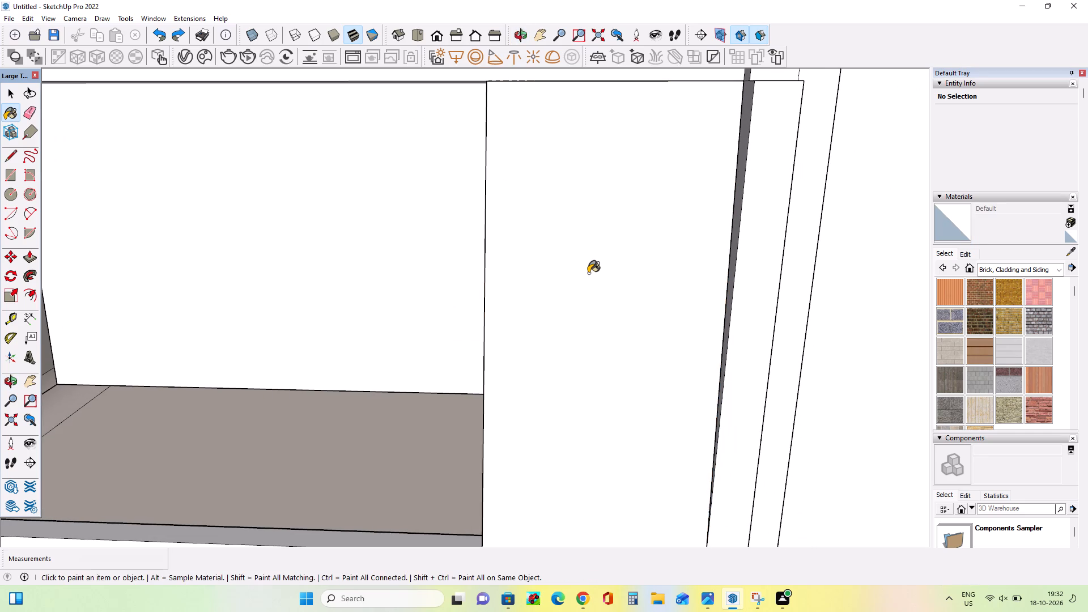
pyautogui.hotkey('ctrl', 'z')
pyautogui.hotkey('ctrl', 'z')
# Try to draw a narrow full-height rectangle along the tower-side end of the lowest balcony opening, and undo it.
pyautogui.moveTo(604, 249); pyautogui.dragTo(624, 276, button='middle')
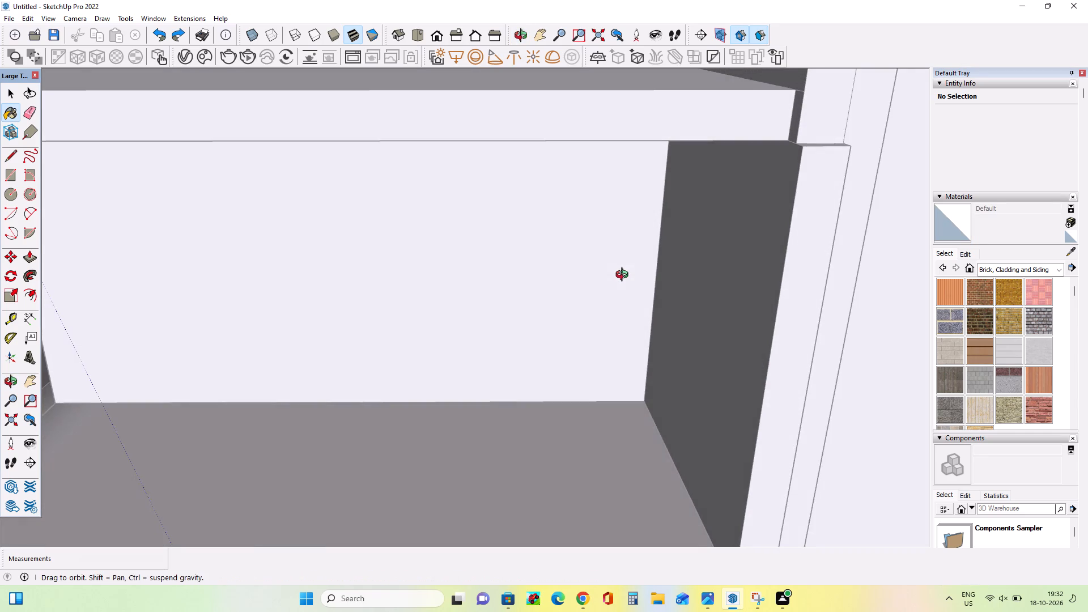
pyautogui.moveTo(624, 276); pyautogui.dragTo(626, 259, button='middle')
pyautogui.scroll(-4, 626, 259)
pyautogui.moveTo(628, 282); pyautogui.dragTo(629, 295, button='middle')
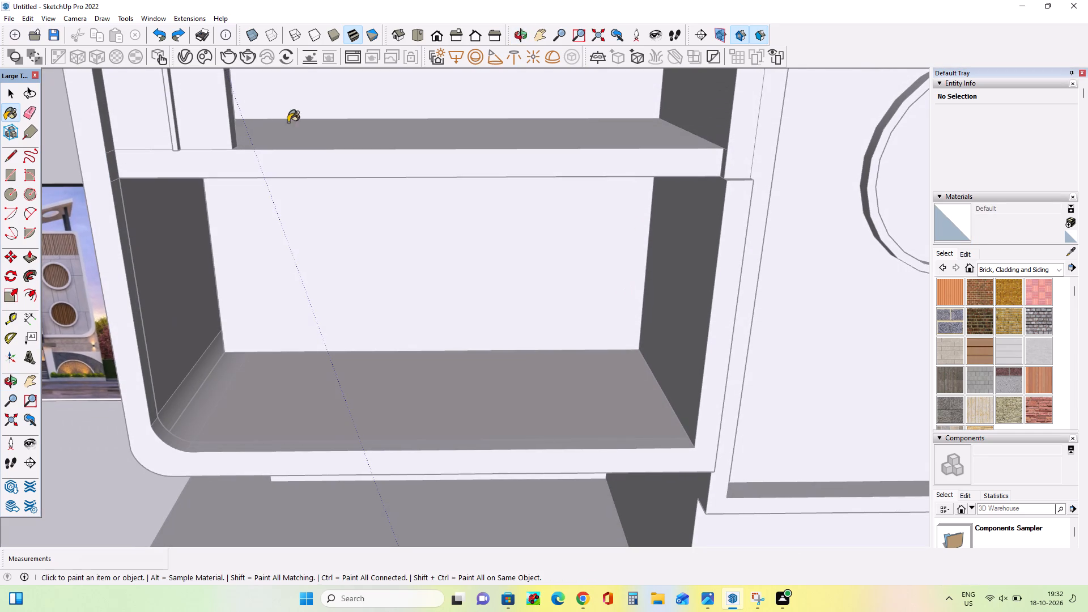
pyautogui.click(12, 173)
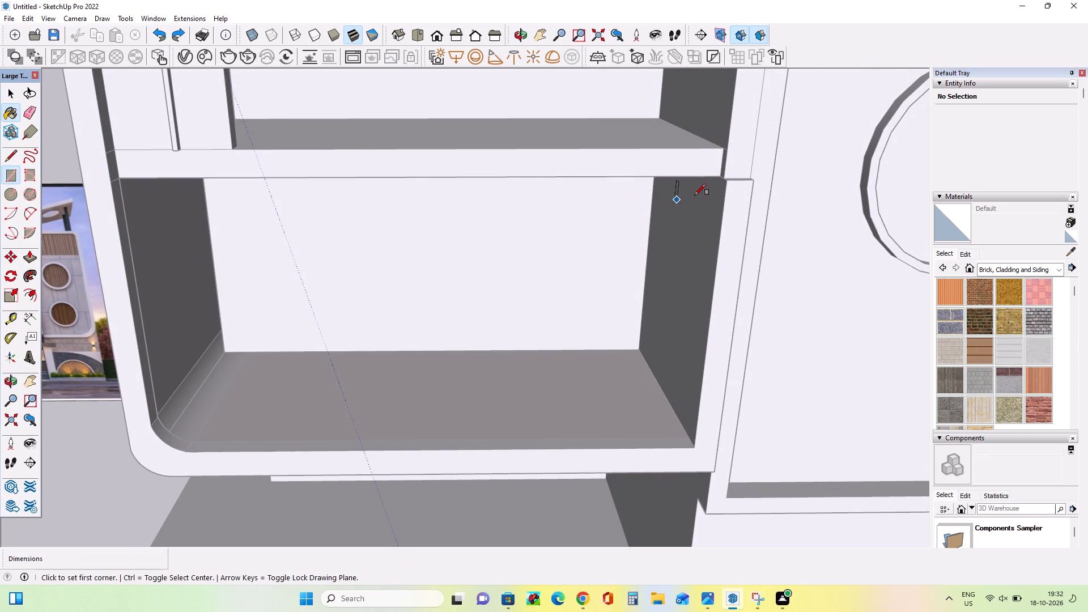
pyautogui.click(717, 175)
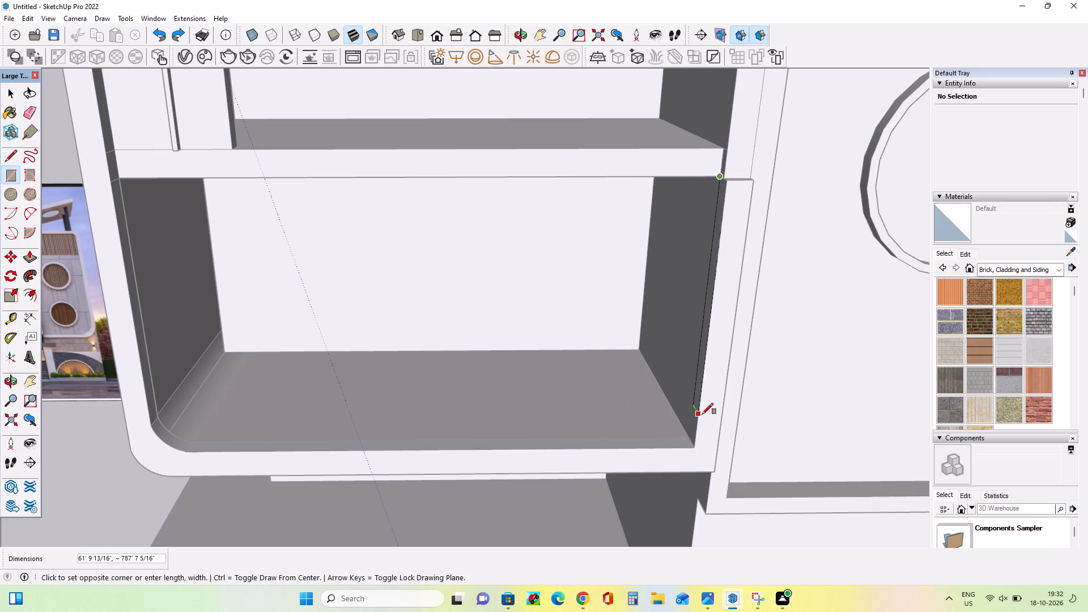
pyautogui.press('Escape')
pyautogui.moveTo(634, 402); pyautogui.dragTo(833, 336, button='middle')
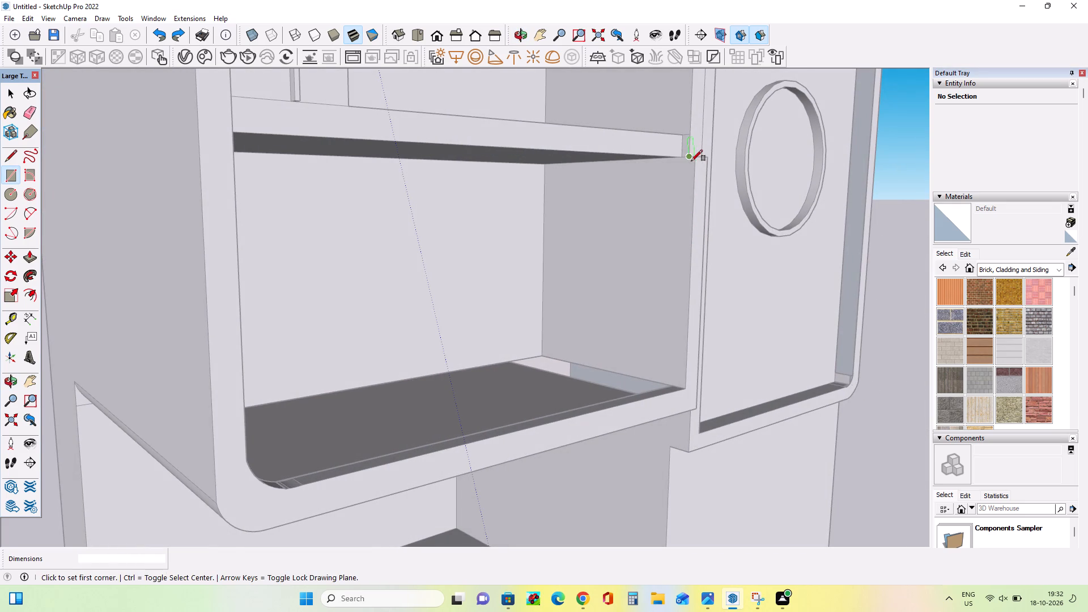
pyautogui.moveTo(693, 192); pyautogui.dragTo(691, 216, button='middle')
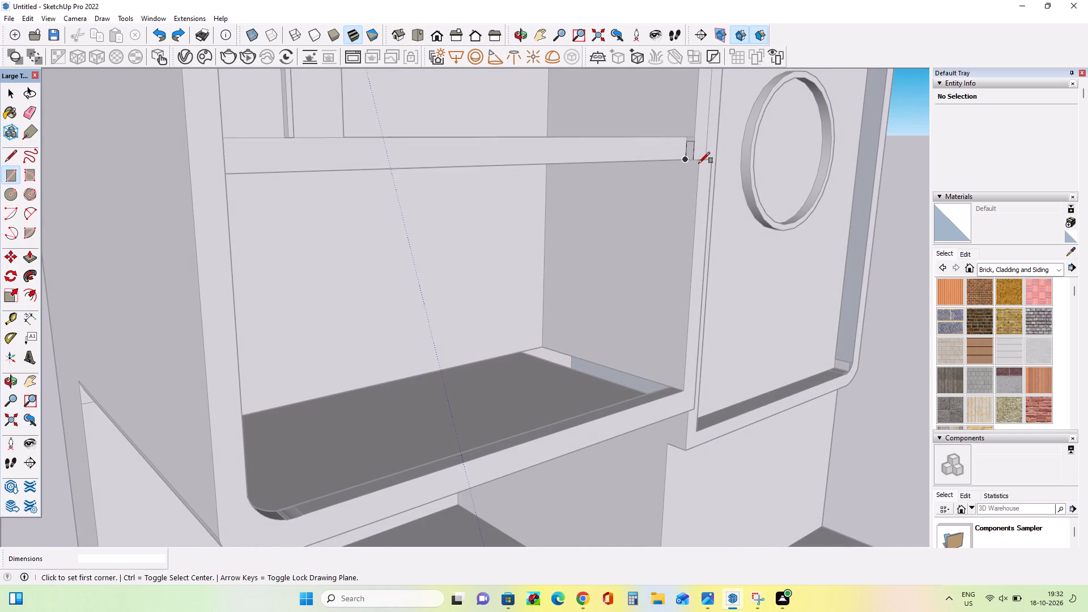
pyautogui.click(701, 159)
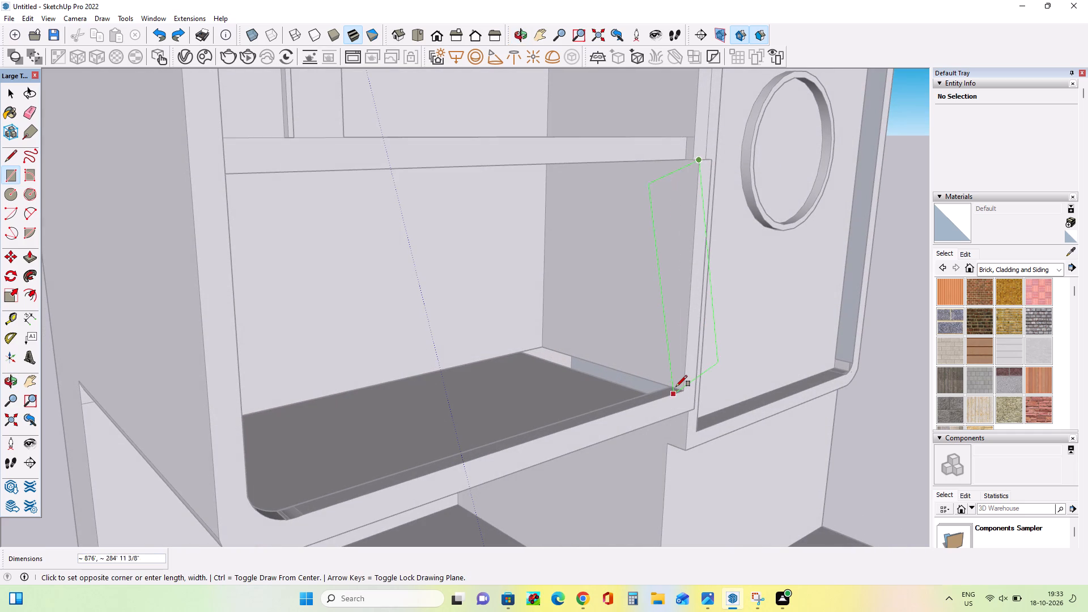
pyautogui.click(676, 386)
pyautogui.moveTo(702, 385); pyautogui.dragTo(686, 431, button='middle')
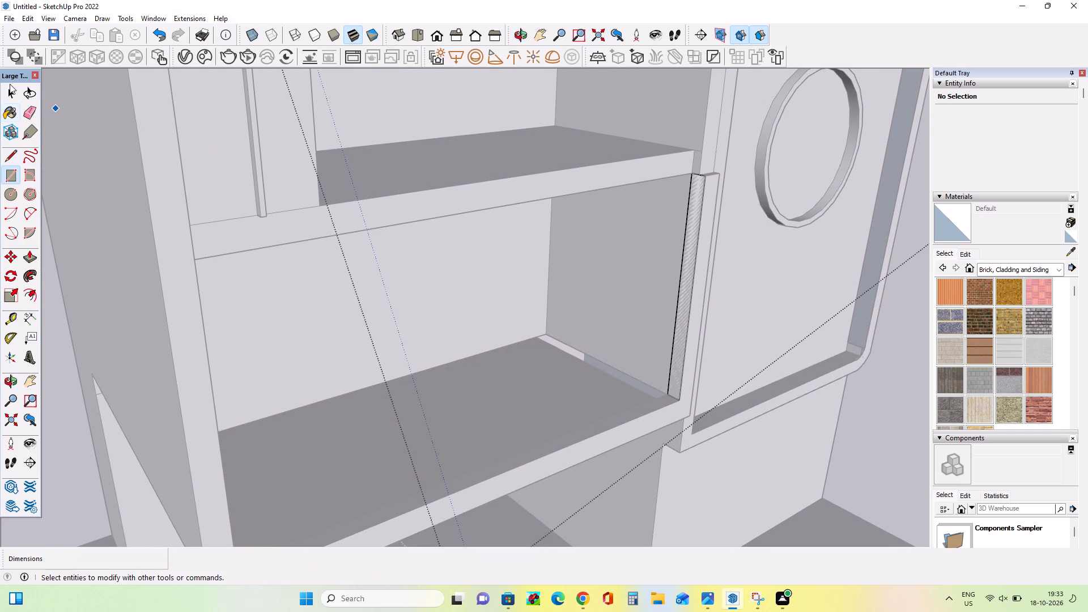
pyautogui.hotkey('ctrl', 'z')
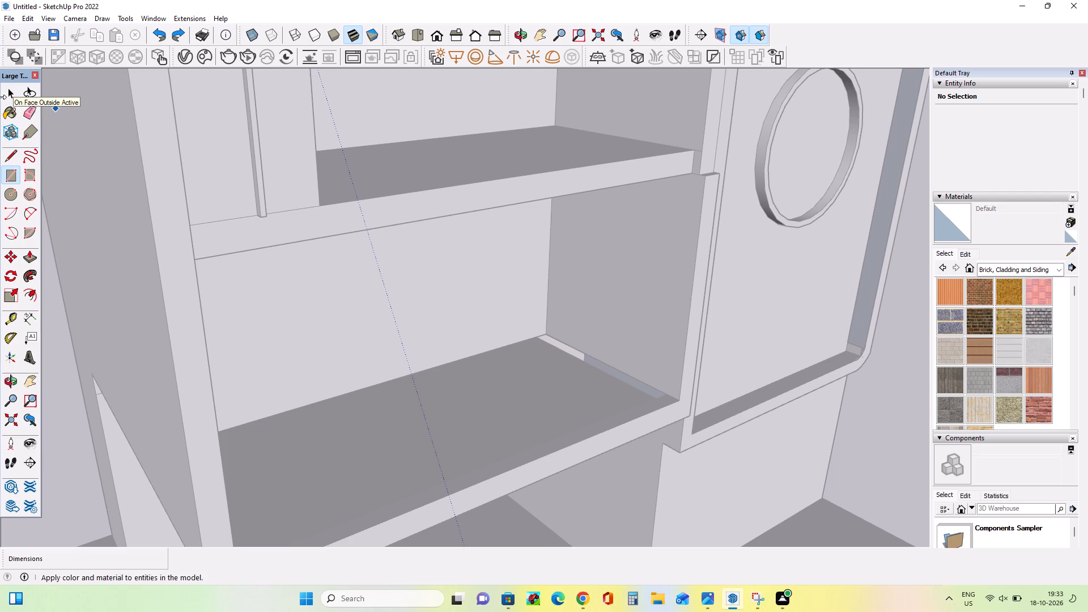
# Leave the group and draw a rectangle about 920' by 62' along the front edge of the lowest balcony's tower-side end wall.
pyautogui.click(3, 93)
pyautogui.doubleClick(60, 437)
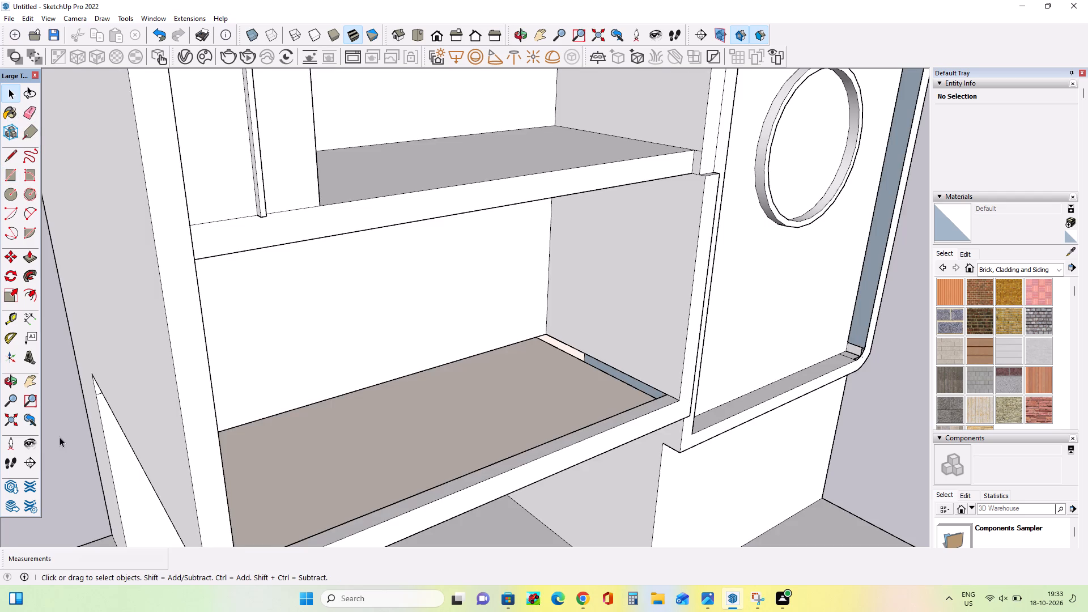
pyautogui.moveTo(277, 365); pyautogui.dragTo(340, 397, button='middle')
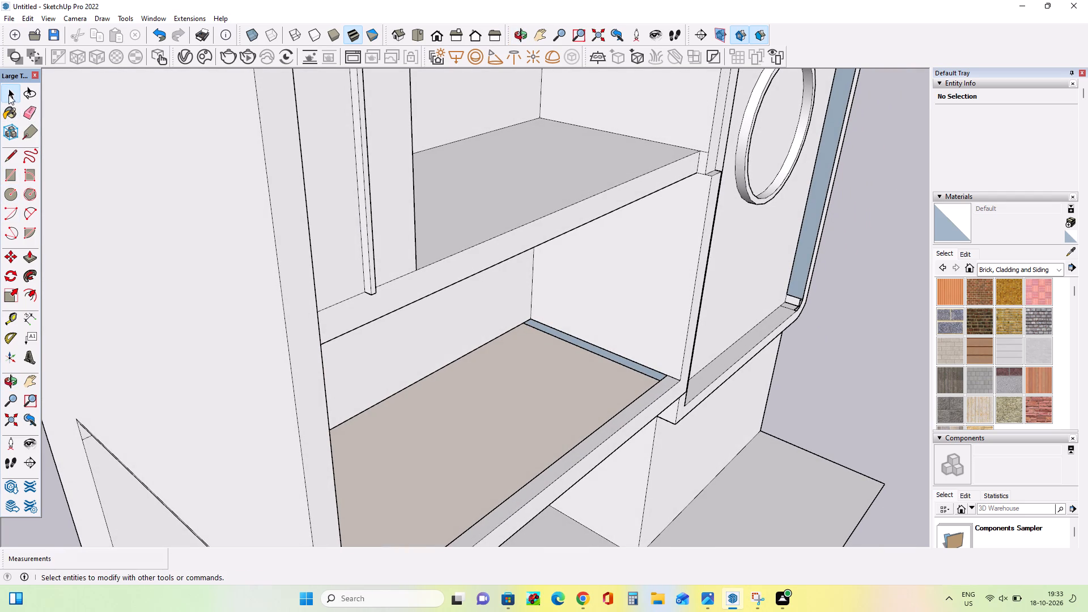
pyautogui.click(11, 171)
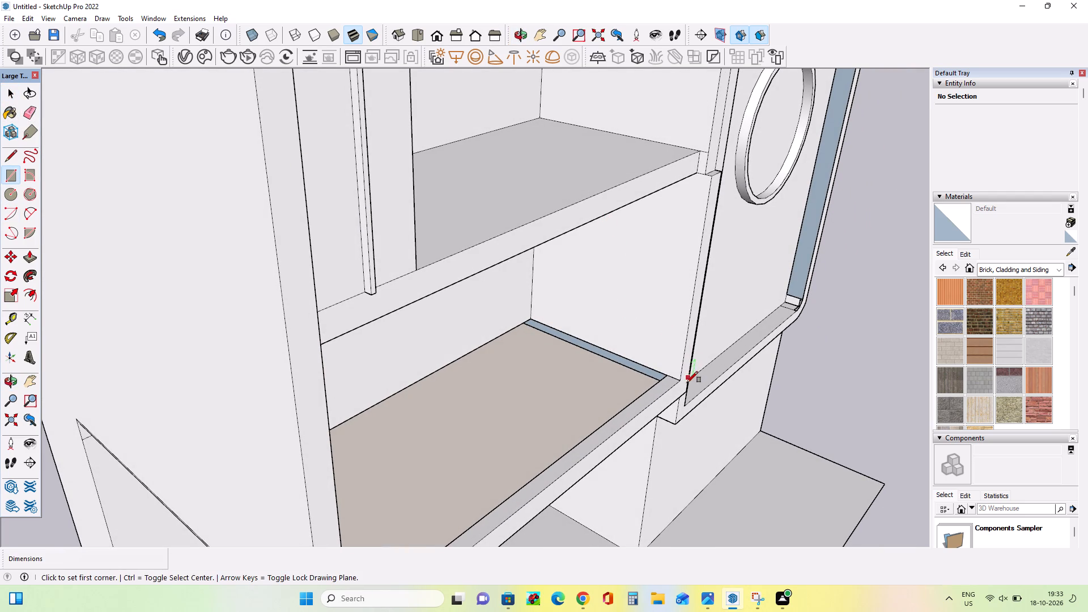
pyautogui.click(682, 385)
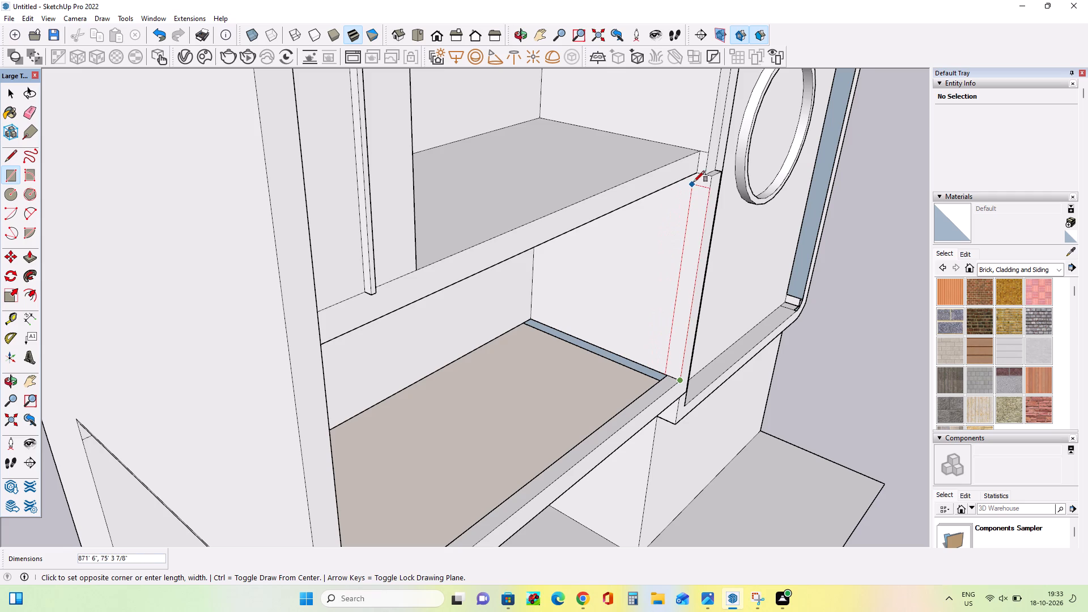
pyautogui.click(699, 175)
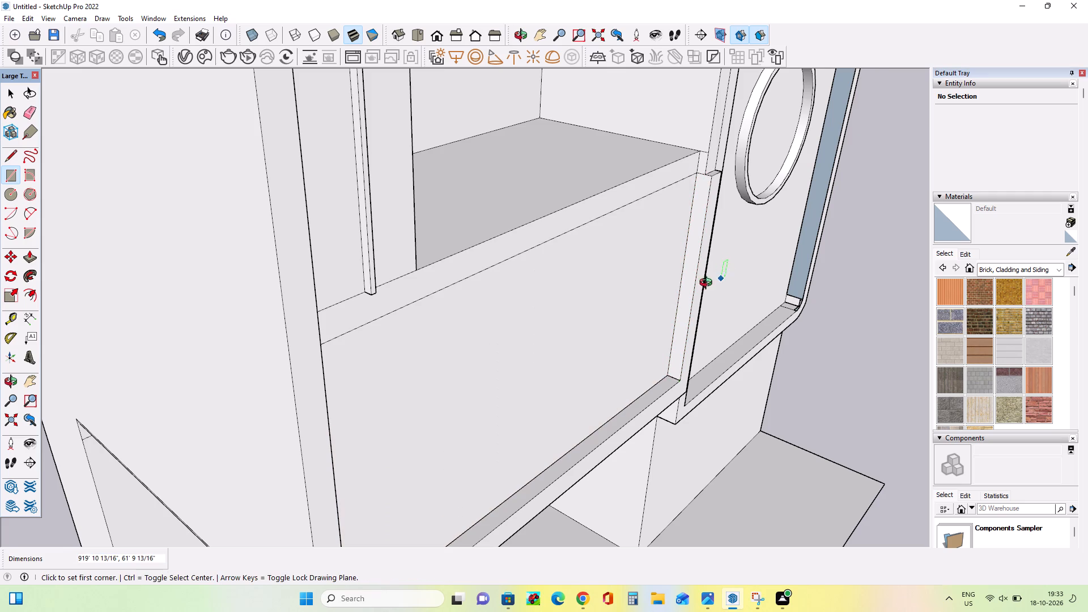
# Delete the large face covering the front of the lowest balcony opening.
pyautogui.moveTo(720, 279); pyautogui.dragTo(619, 289, button='middle')
pyautogui.click(6, 95)
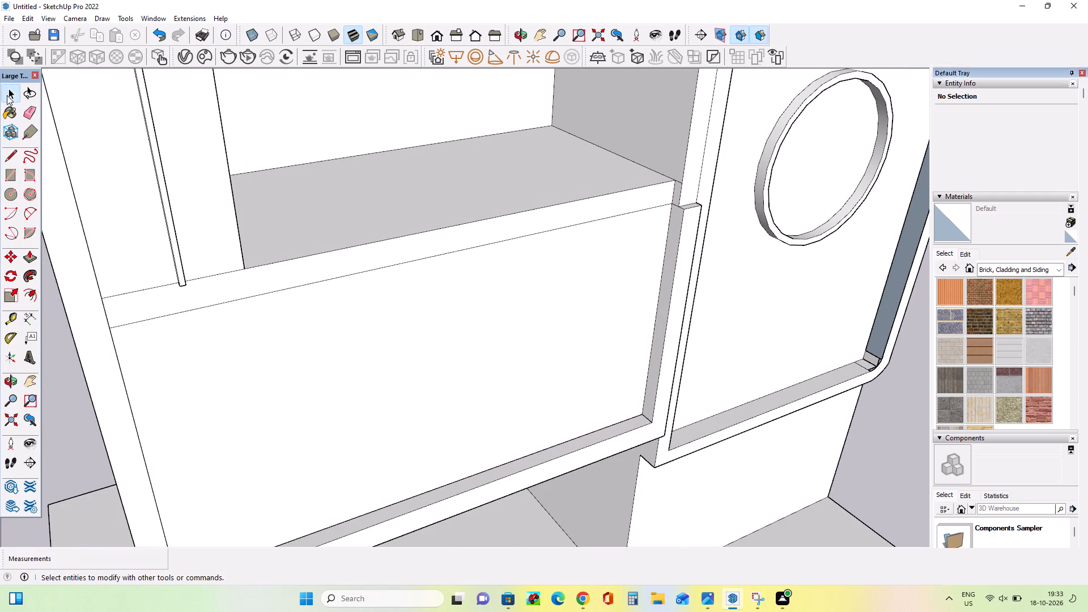
pyautogui.click(223, 322)
pyautogui.press('Delete')
# Push/Pull the narrow end-wall strip about 449' across the lowest balcony opening, and adjust its face by about 12'.
pyautogui.moveTo(357, 449); pyautogui.dragTo(354, 441, button='middle')
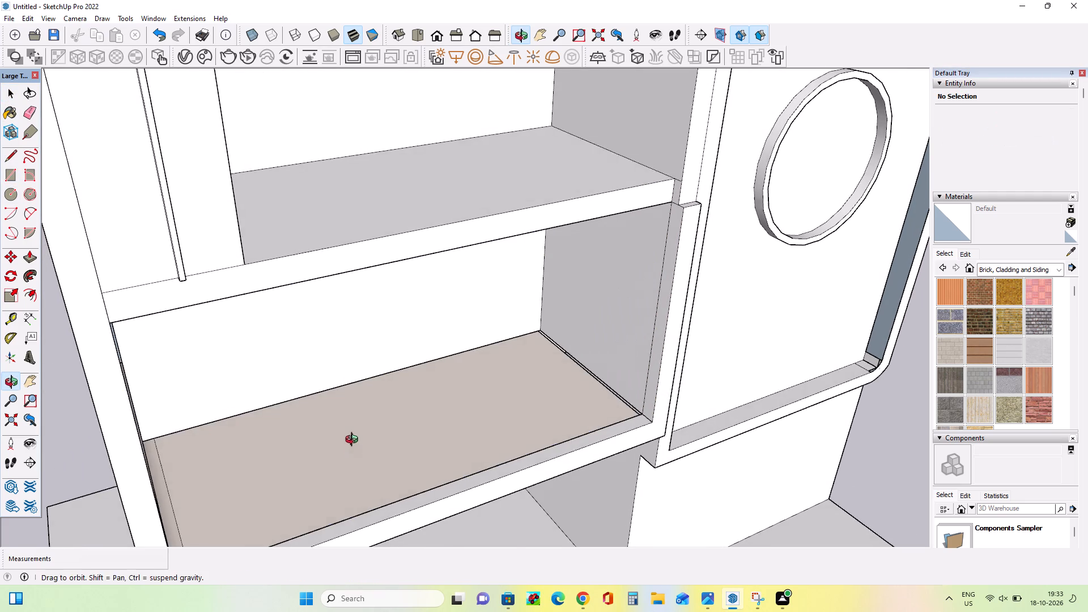
pyautogui.moveTo(354, 441); pyautogui.dragTo(352, 433, button='middle')
pyautogui.click(34, 259)
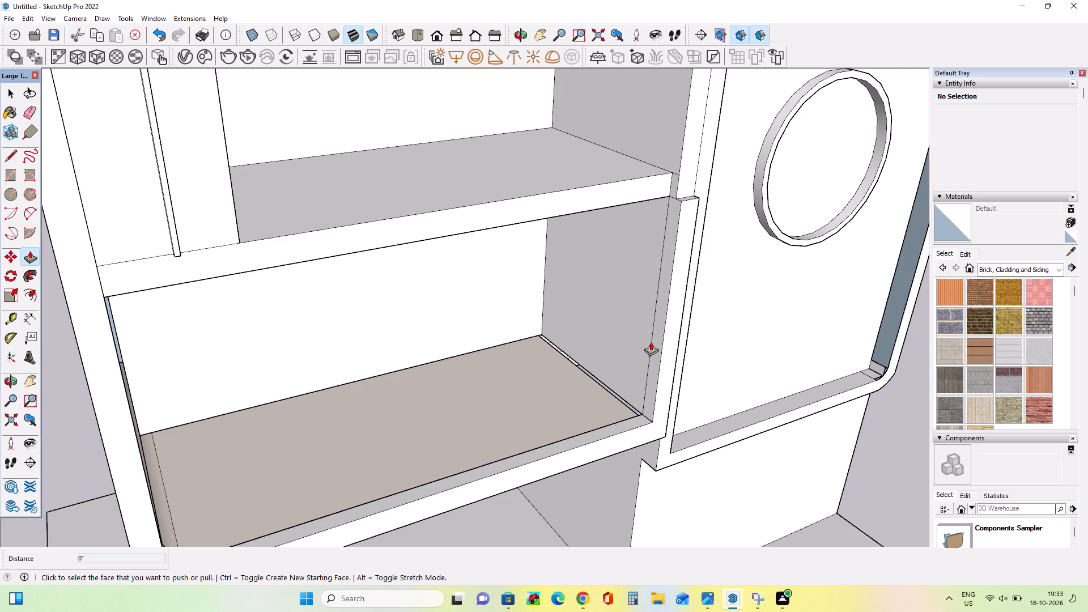
pyautogui.click(654, 342)
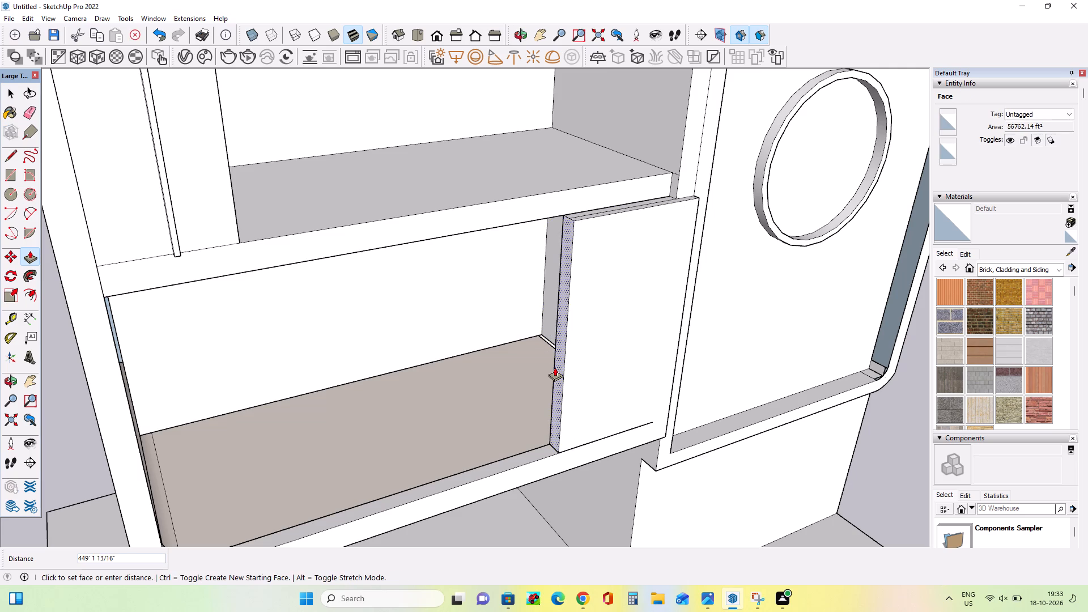
pyautogui.click(556, 367)
pyautogui.moveTo(653, 410); pyautogui.dragTo(442, 347, button='middle')
pyautogui.moveTo(465, 347); pyautogui.dragTo(766, 339, button='middle')
pyautogui.click(535, 376)
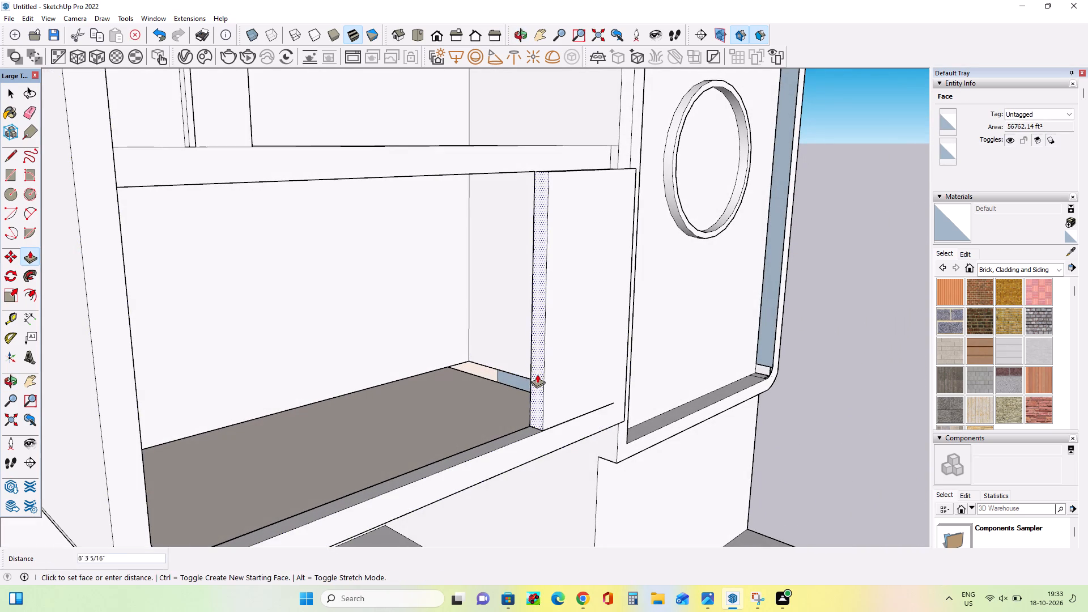
pyautogui.click(537, 374)
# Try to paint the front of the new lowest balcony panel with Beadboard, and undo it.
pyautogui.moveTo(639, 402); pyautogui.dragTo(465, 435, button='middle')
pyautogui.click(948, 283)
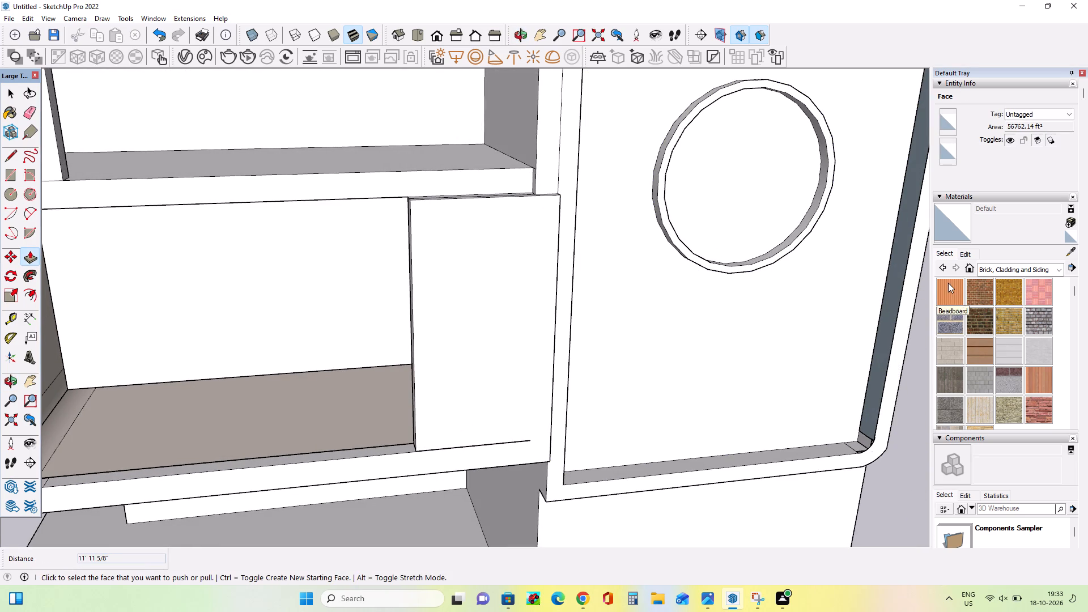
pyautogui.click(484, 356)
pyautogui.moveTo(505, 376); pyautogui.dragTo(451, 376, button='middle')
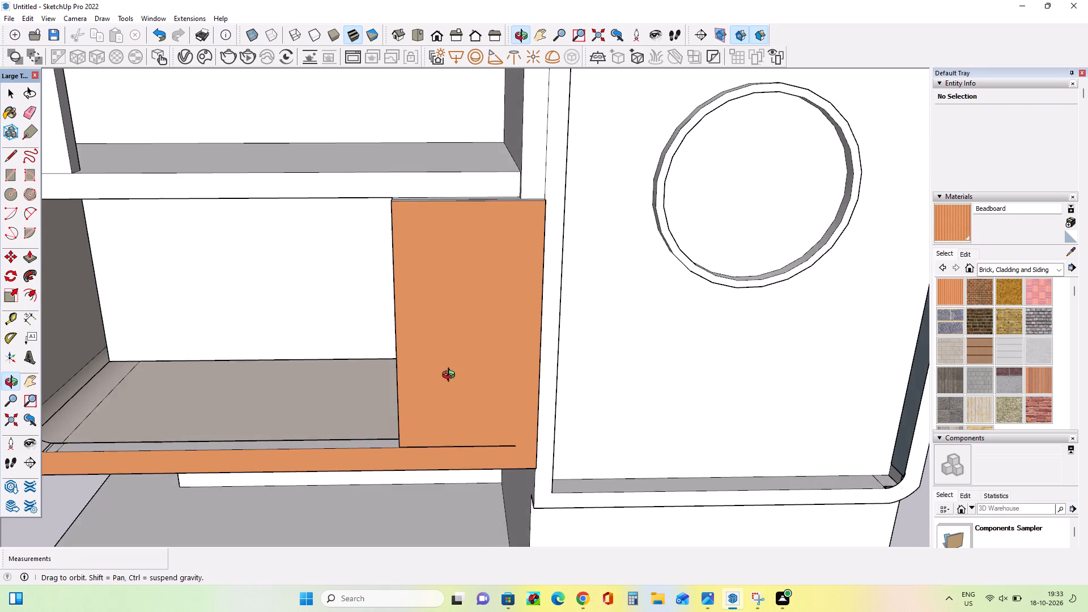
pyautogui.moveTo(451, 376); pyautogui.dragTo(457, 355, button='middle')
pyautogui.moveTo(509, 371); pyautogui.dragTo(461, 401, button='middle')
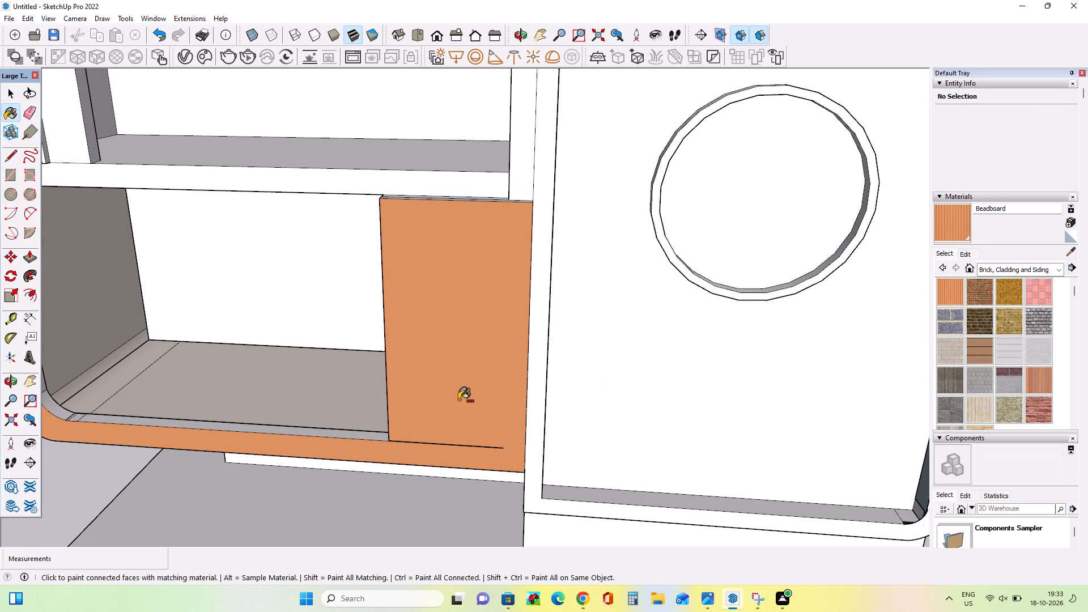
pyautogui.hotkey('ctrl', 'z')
# Draw a line extending the panel's bottom edge to the tower-side edge, separating the panel front from the beam below.
pyautogui.moveTo(478, 399); pyautogui.dragTo(532, 402, button='middle')
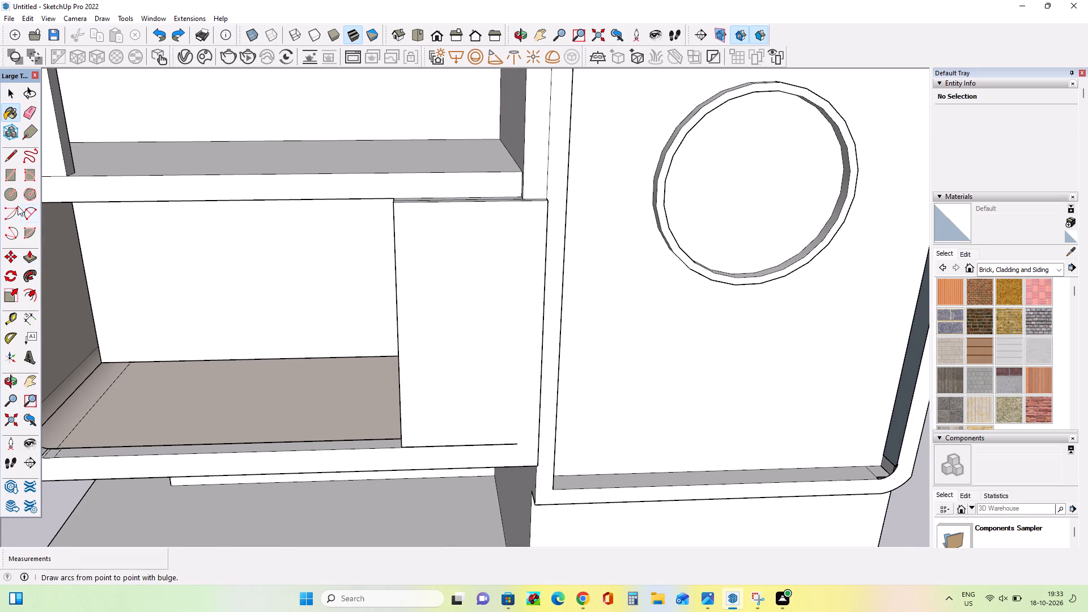
pyautogui.click(15, 147)
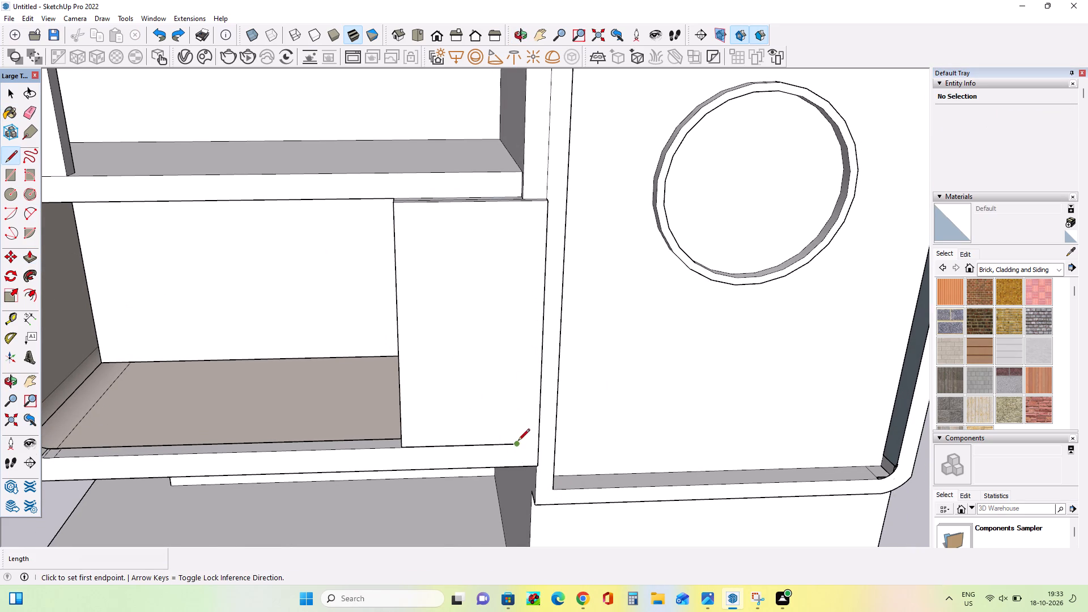
pyautogui.click(518, 441)
pyautogui.click(538, 440)
# Paint the separated front face of the lowest balcony panel with Beadboard.
pyautogui.moveTo(555, 478); pyautogui.dragTo(566, 554, button='middle')
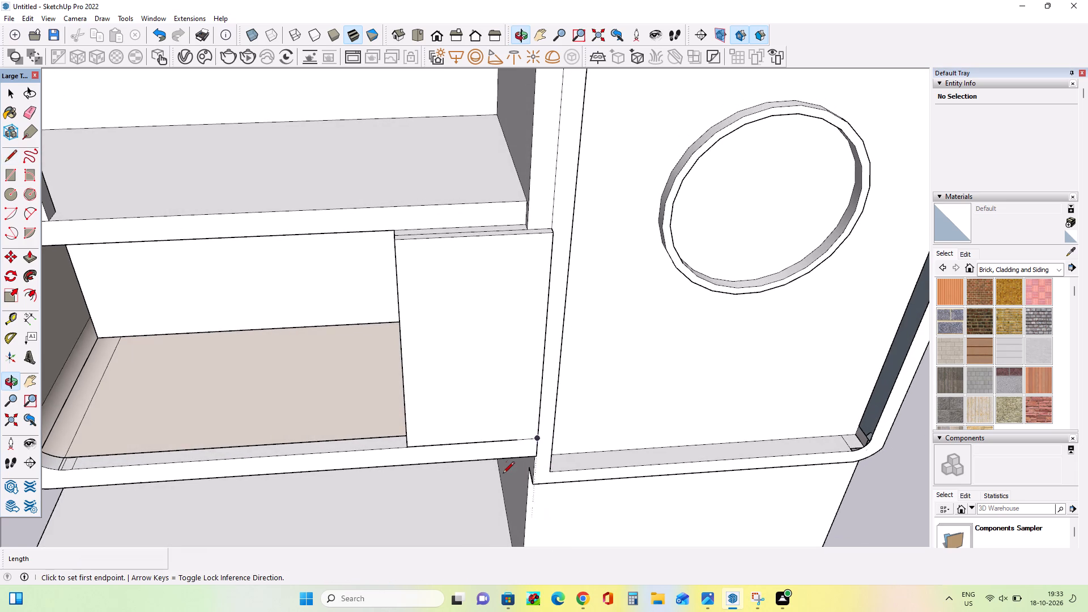
pyautogui.scroll(8, 489, 470)
pyautogui.moveTo(650, 309); pyautogui.dragTo(650, 338, button='middle')
pyautogui.scroll(6, 634, 325)
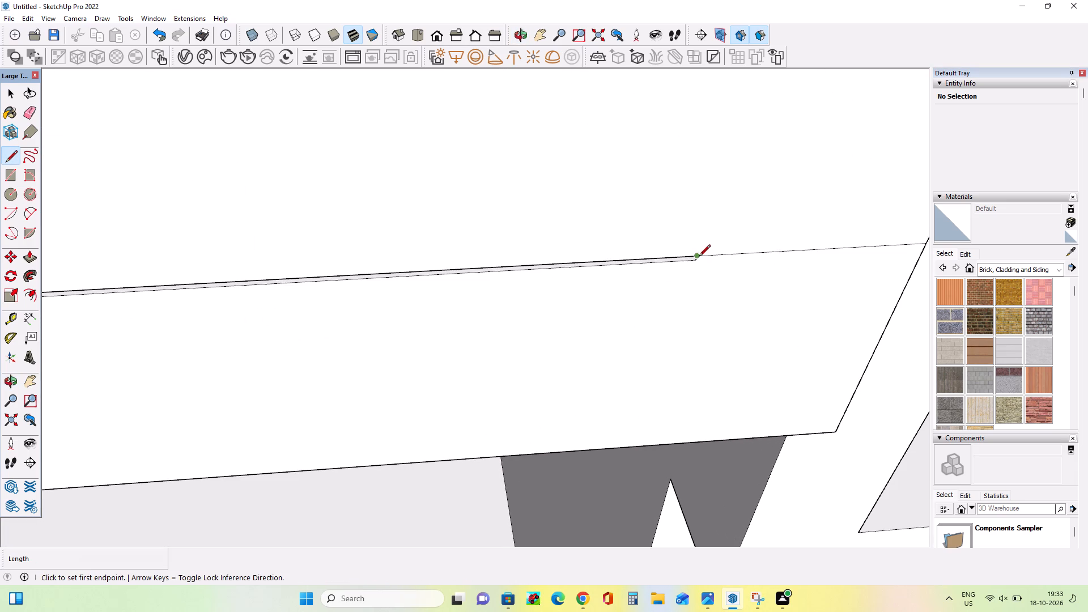
pyautogui.moveTo(695, 321); pyautogui.dragTo(705, 241, button='middle')
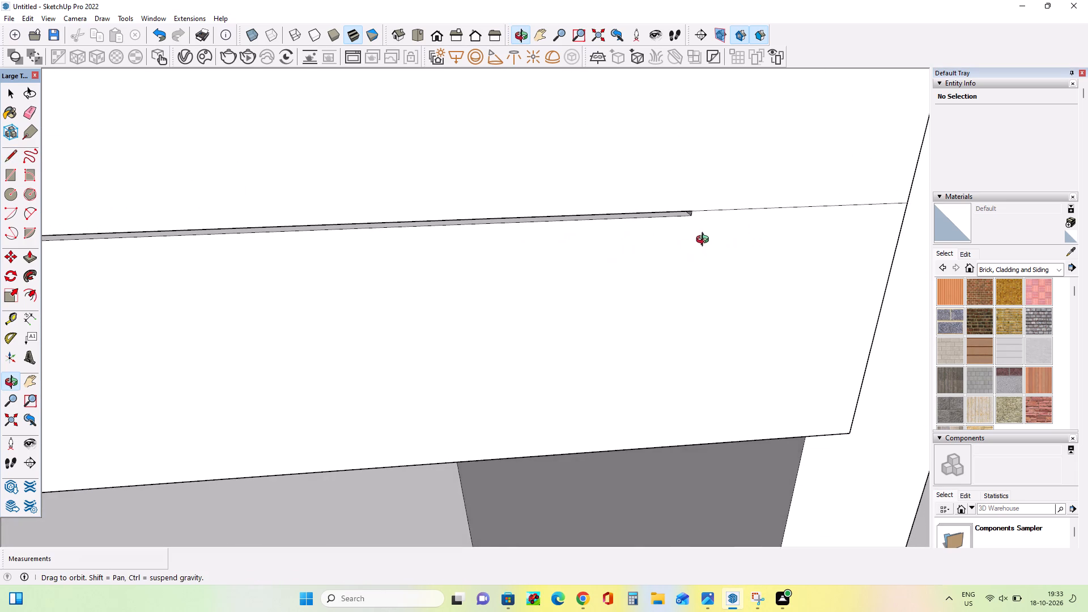
pyautogui.moveTo(705, 241); pyautogui.dragTo(692, 362, button='middle')
pyautogui.click(946, 287)
pyautogui.click(662, 212)
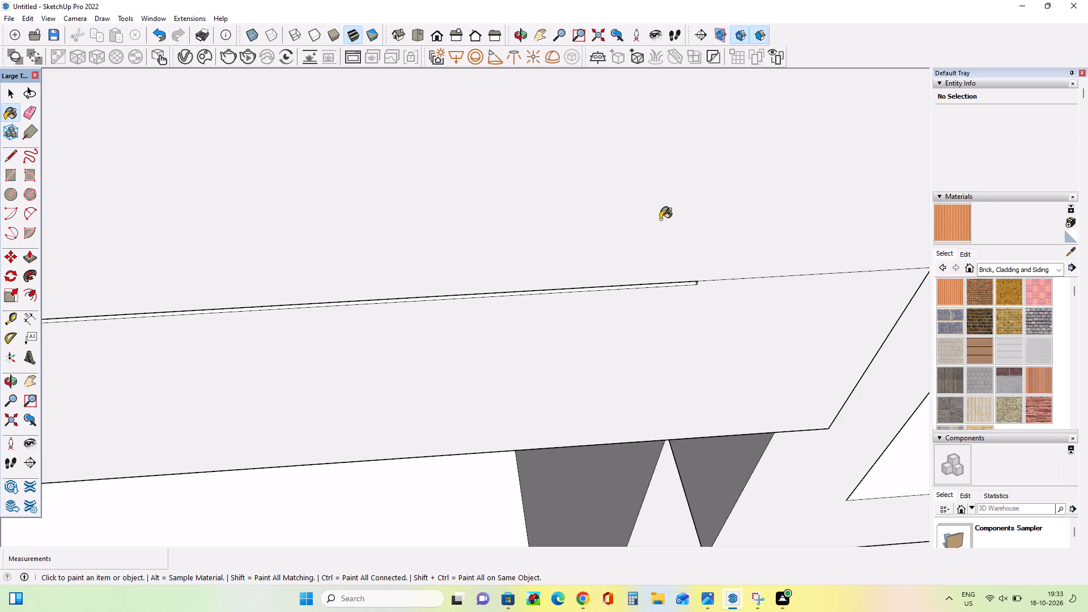
# Start a new material based on Beadboard and set its texture size to 10' by 10'.
pyautogui.scroll(-13, 651, 339)
pyautogui.scroll(1, 648, 342)
pyautogui.scroll(-6, 648, 342)
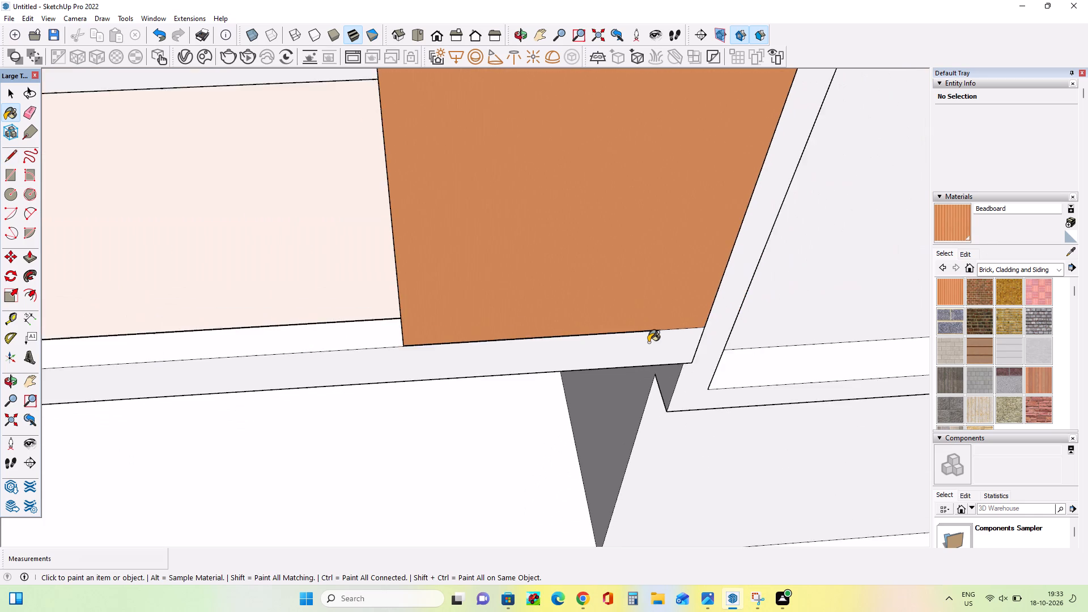
pyautogui.scroll(-12, 648, 342)
pyautogui.moveTo(641, 383); pyautogui.dragTo(605, 198, button='middle')
pyautogui.moveTo(644, 278); pyautogui.dragTo(568, 312, button='middle')
pyautogui.click(1072, 223)
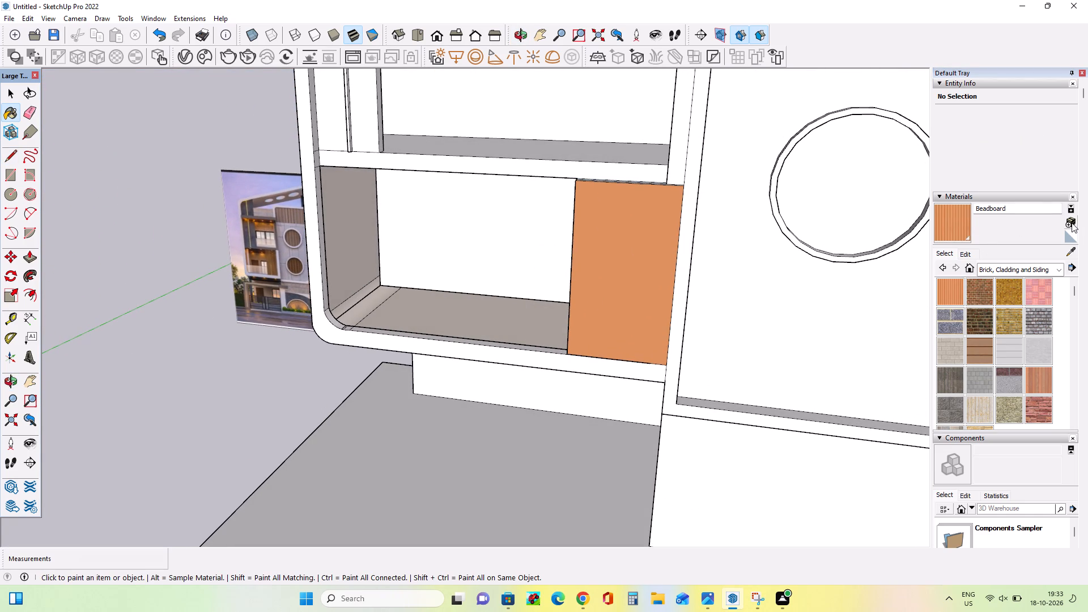
pyautogui.click(513, 363)
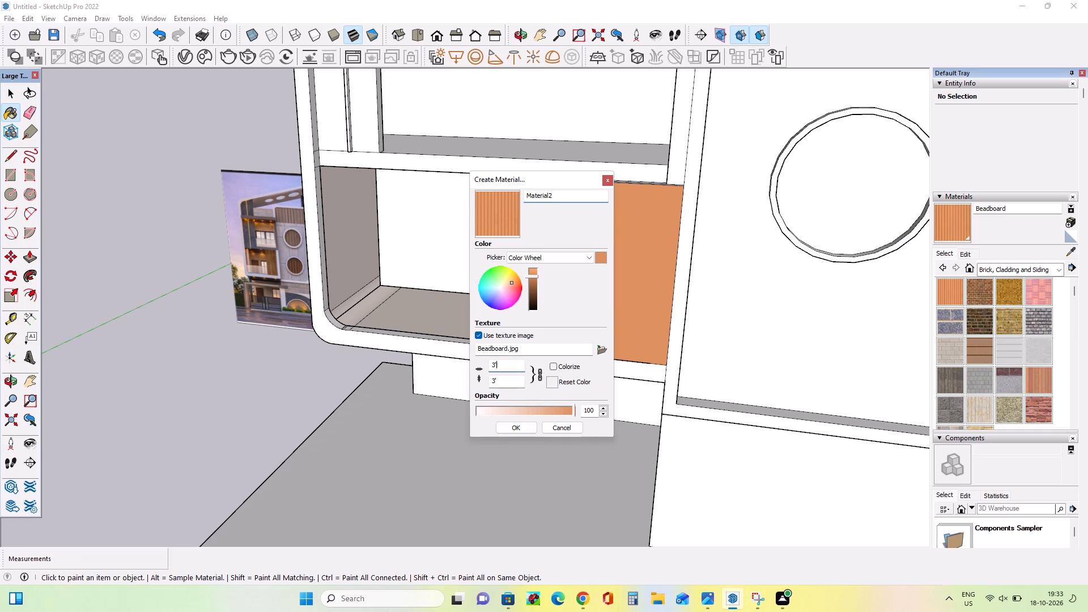
pyautogui.press('BackSpace')
pyautogui.press('BackSpace')
pyautogui.press('BackSpace')
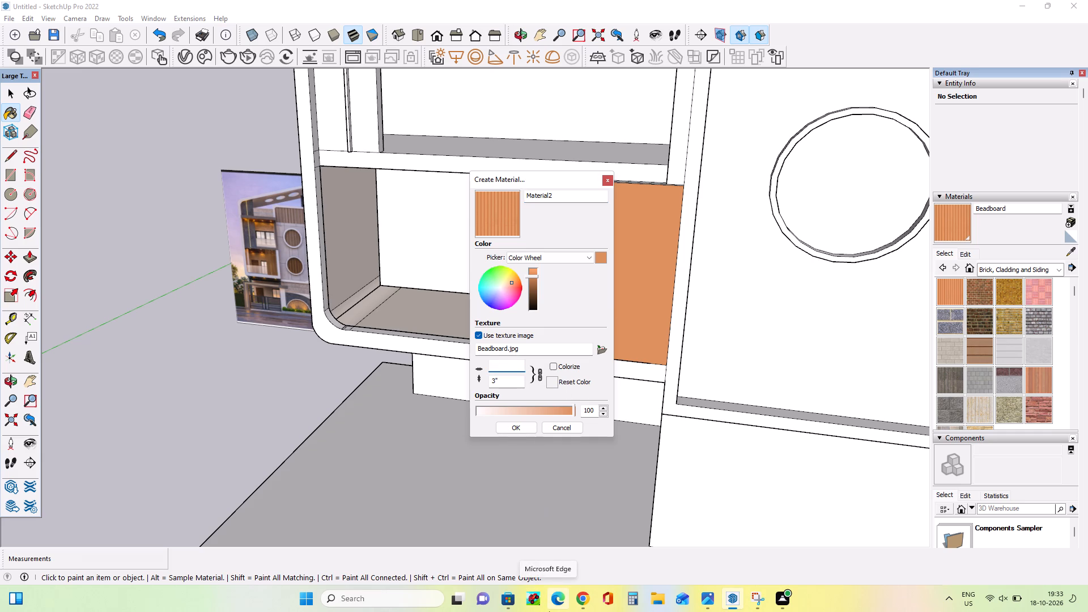
pyautogui.write("10'")
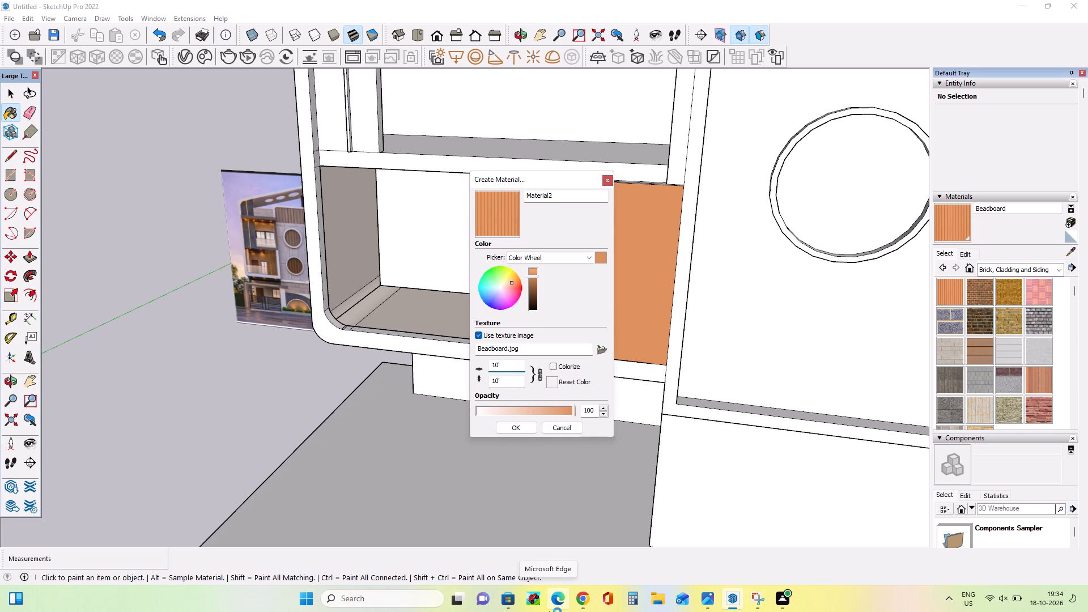
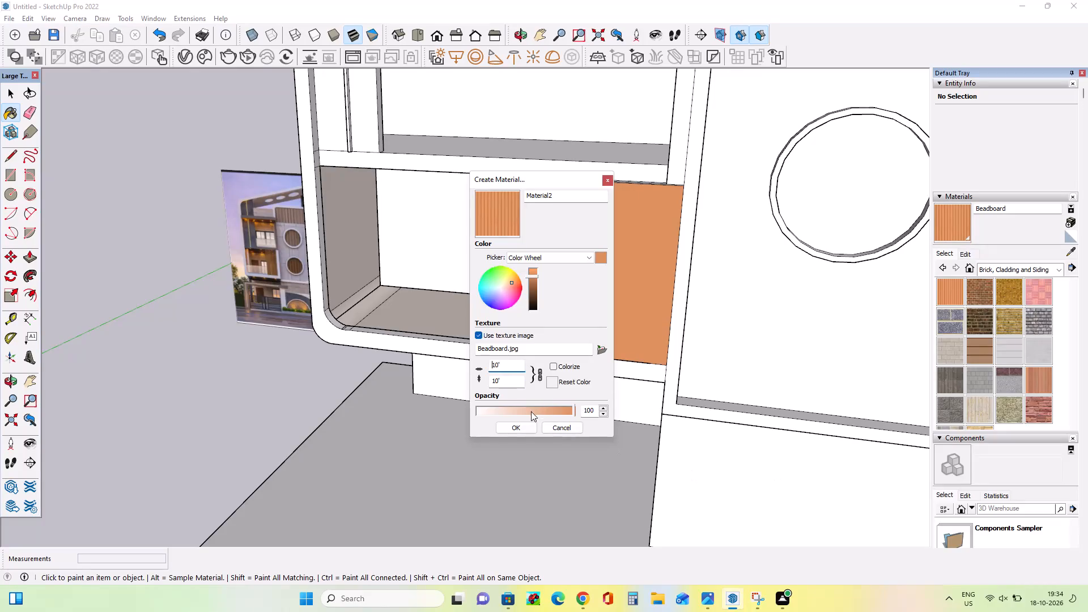
# Create the new beadboard-textured material at 10' by 10' texture size and paint it onto the panel in the lower balcony opening.
pyautogui.click(528, 426)
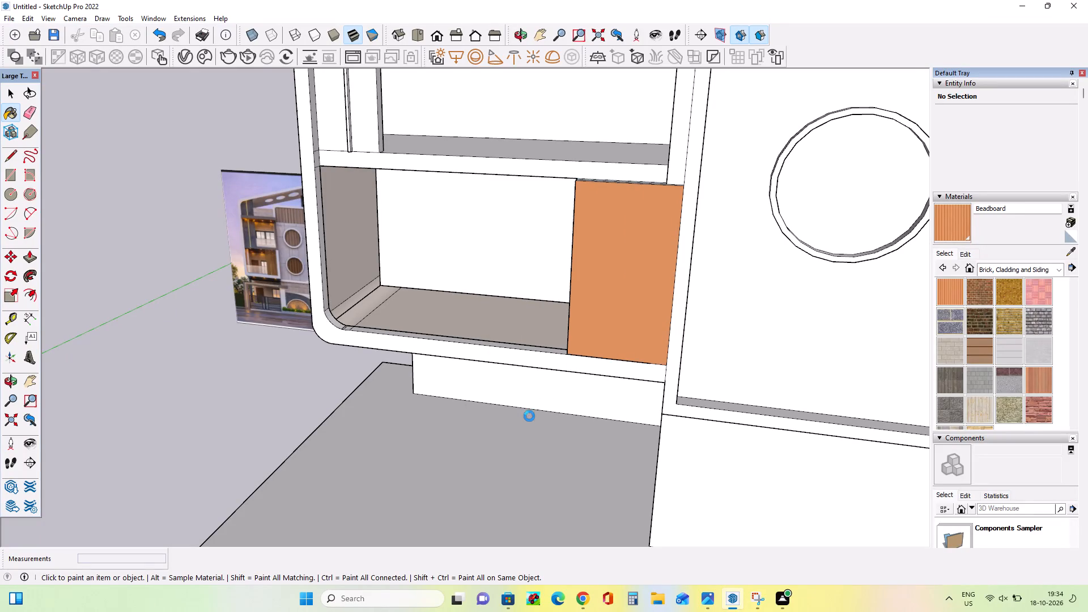
pyautogui.click(619, 320)
pyautogui.click(636, 289)
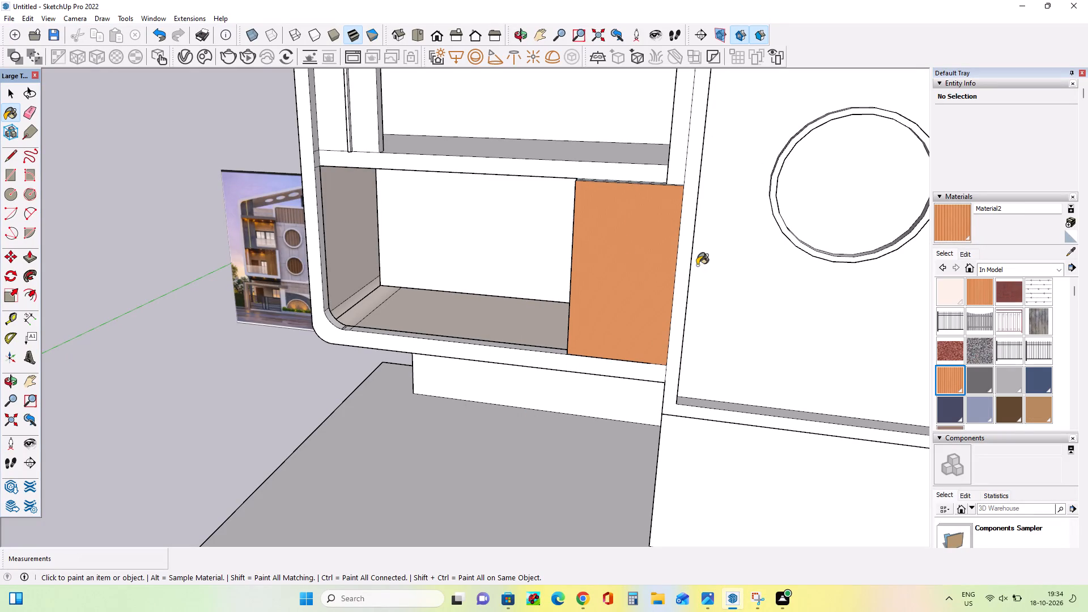
pyautogui.click(591, 281)
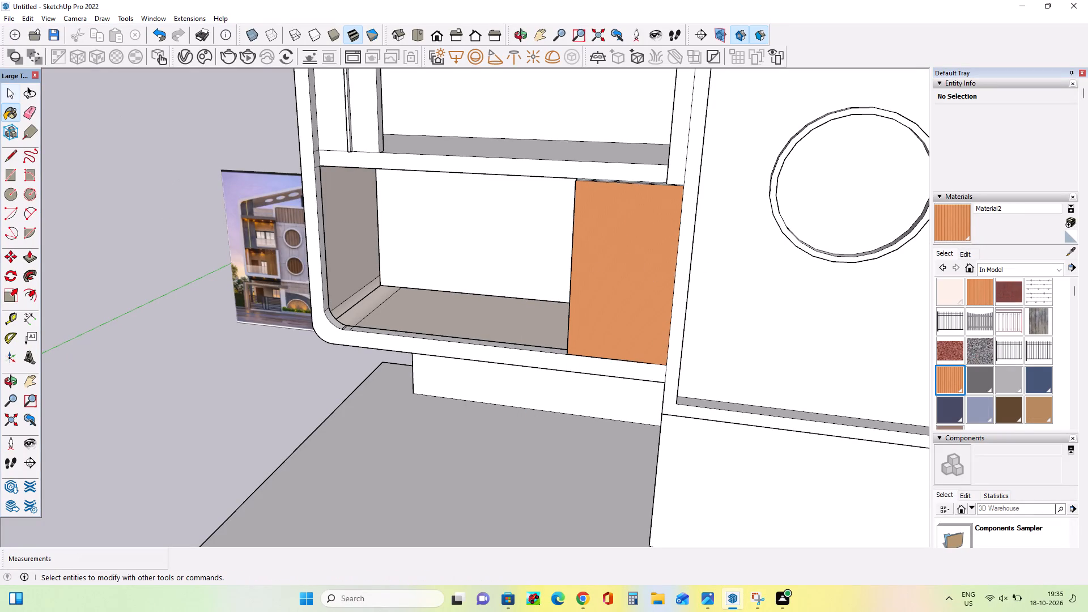
# Select the panel's front face and repaint it with the in-model Beadboard material.
pyautogui.click(8, 89)
pyautogui.click(107, 112)
pyautogui.click(659, 305)
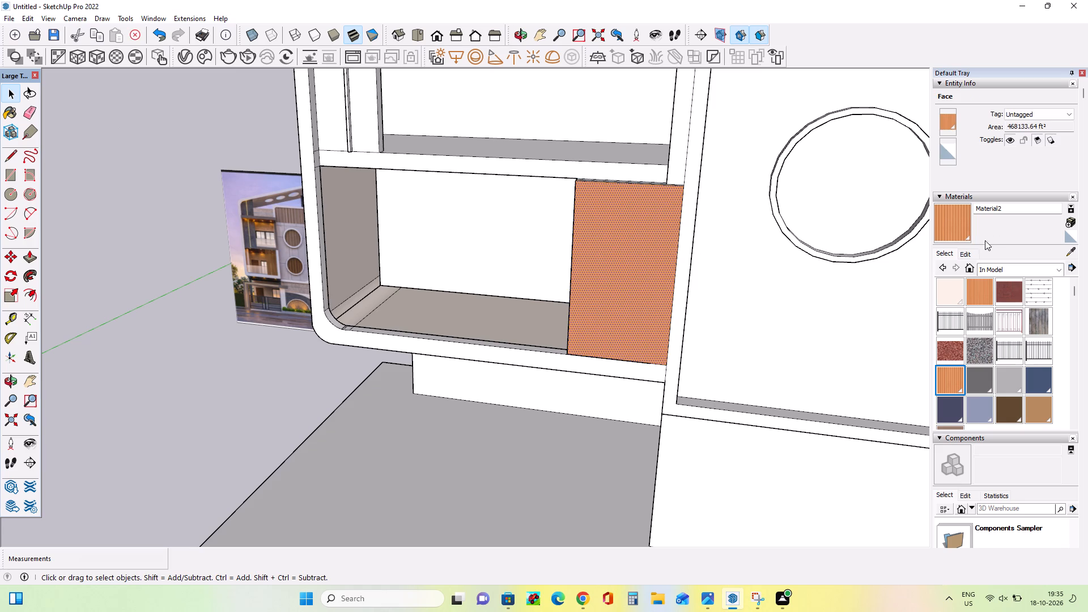
pyautogui.click(962, 227)
pyautogui.click(983, 288)
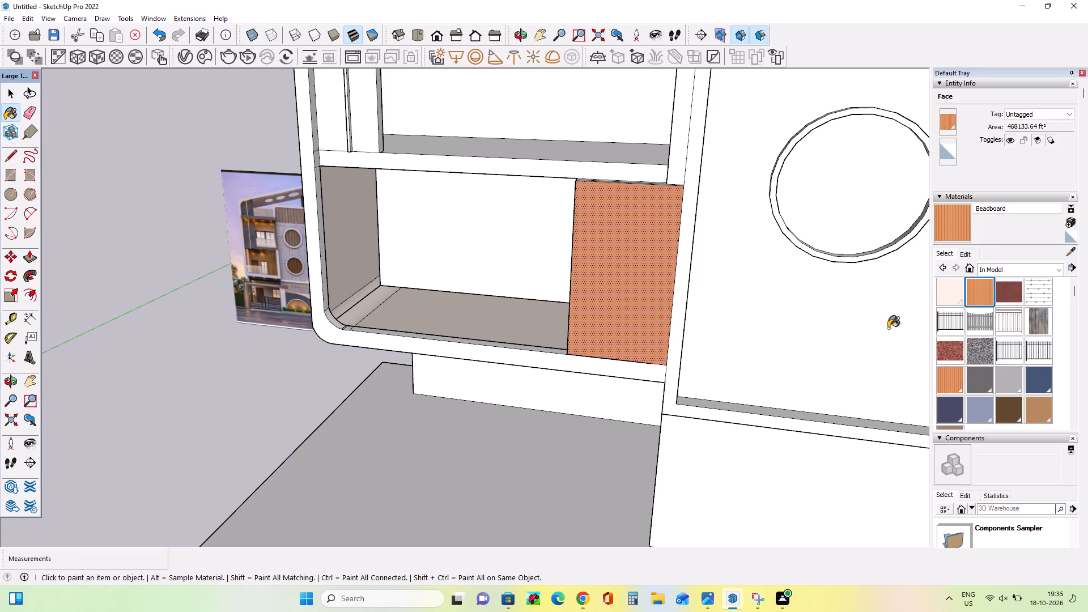
pyautogui.click(626, 294)
# Examine the painted balcony panel and its side edge up close, and clear the face selection.
pyautogui.moveTo(563, 321); pyautogui.dragTo(647, 373, button='middle')
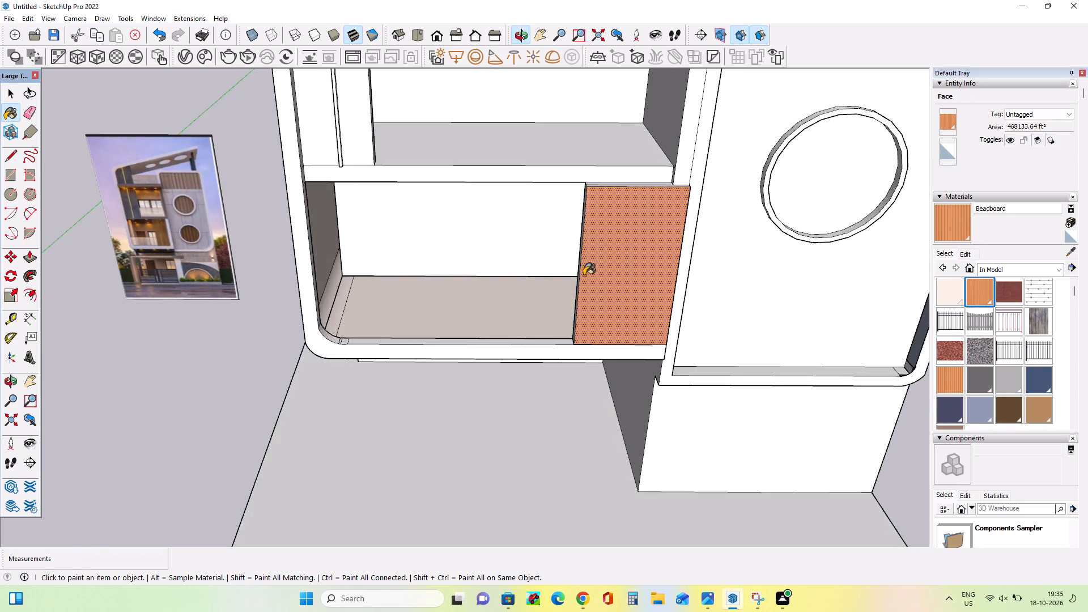
pyautogui.scroll(11, 577, 269)
pyautogui.scroll(-1, 588, 284)
pyautogui.scroll(3, 588, 284)
pyautogui.scroll(-13, 594, 290)
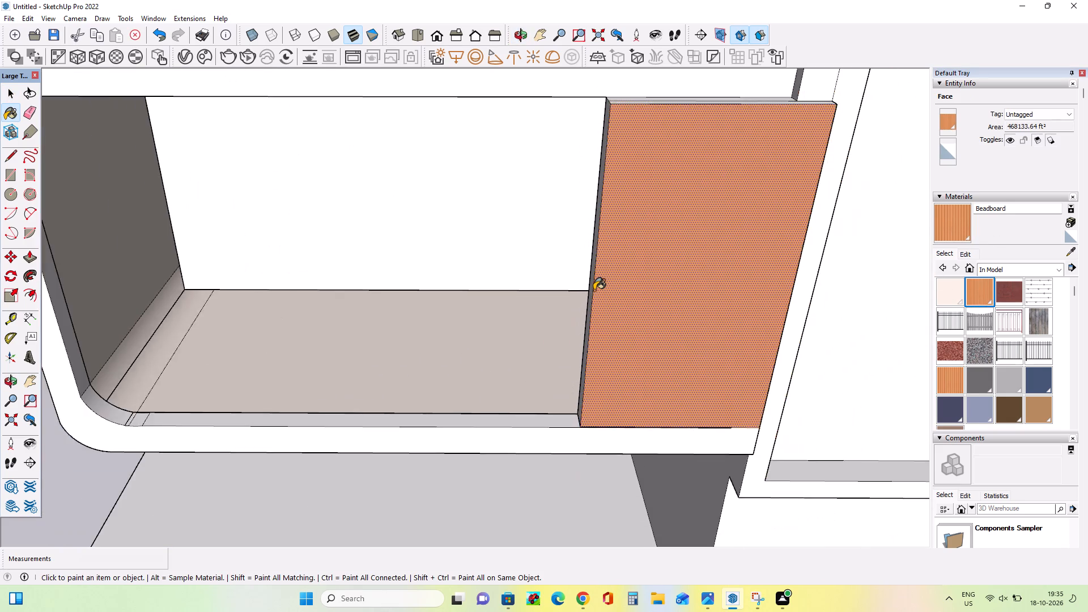
pyautogui.scroll(-6, 594, 290)
pyautogui.click(17, 90)
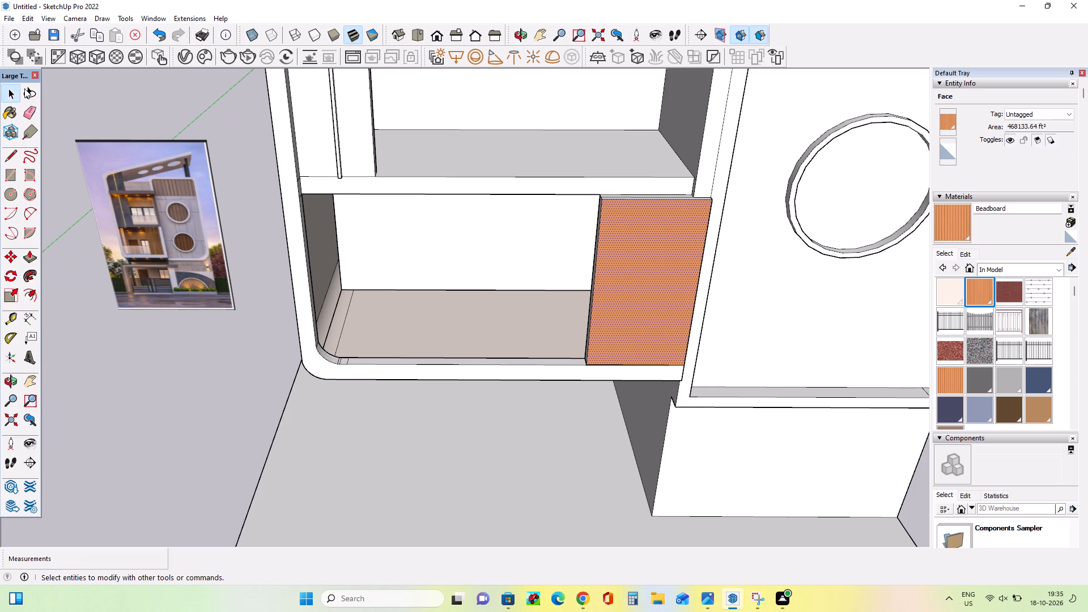
pyautogui.click(107, 94)
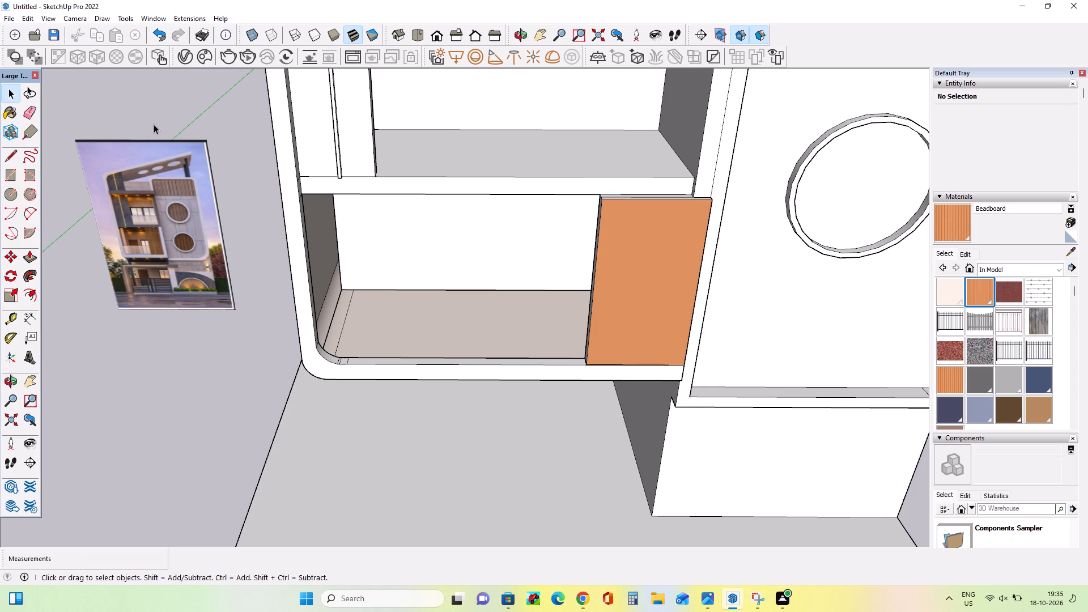
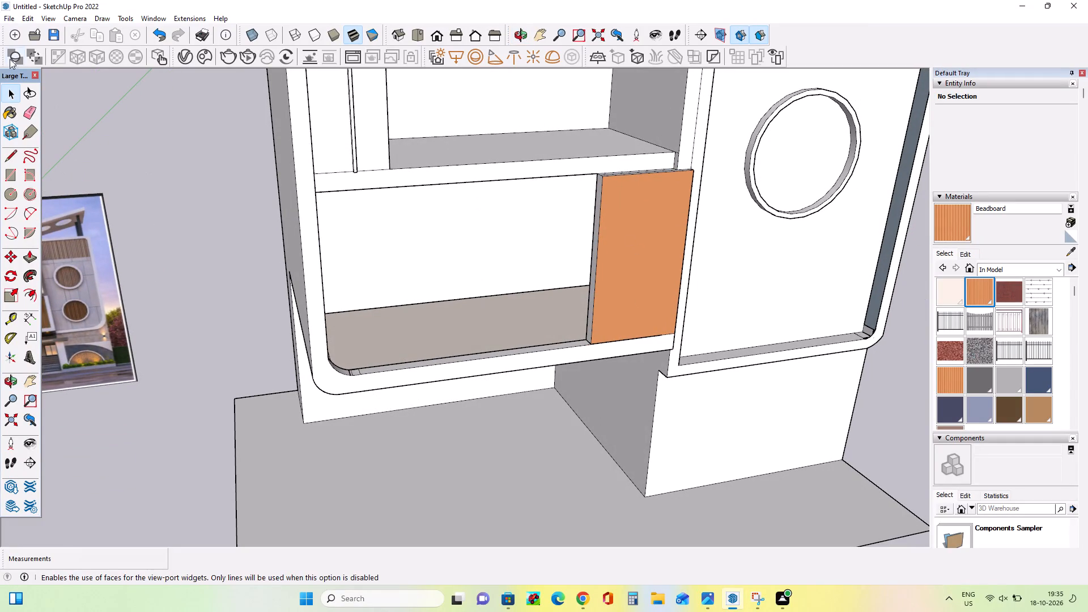
# Repaint the front face of the lower balcony wall panel with the in-model 0009_Linen material.
pyautogui.click(10, 99)
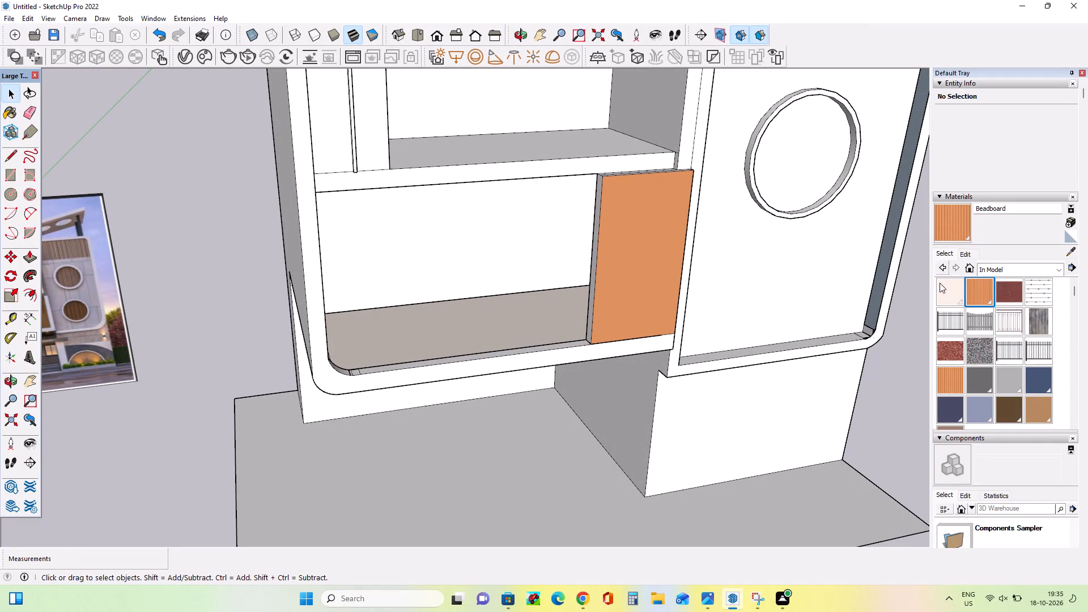
pyautogui.click(942, 291)
pyautogui.click(623, 280)
# Draw four spaced full-height vertical strip rectangles on the balcony panel, starting at its inner edge, each about 36' to 44' wide and 918' tall.
pyautogui.moveTo(677, 307); pyautogui.dragTo(549, 333, button='middle')
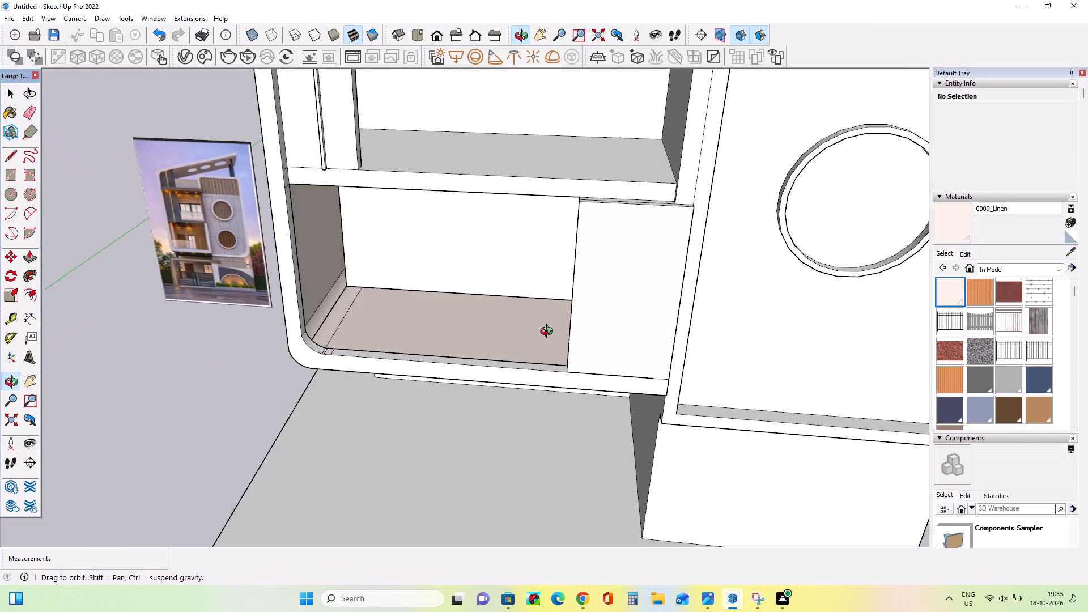
pyautogui.moveTo(549, 333); pyautogui.dragTo(554, 331, button='middle')
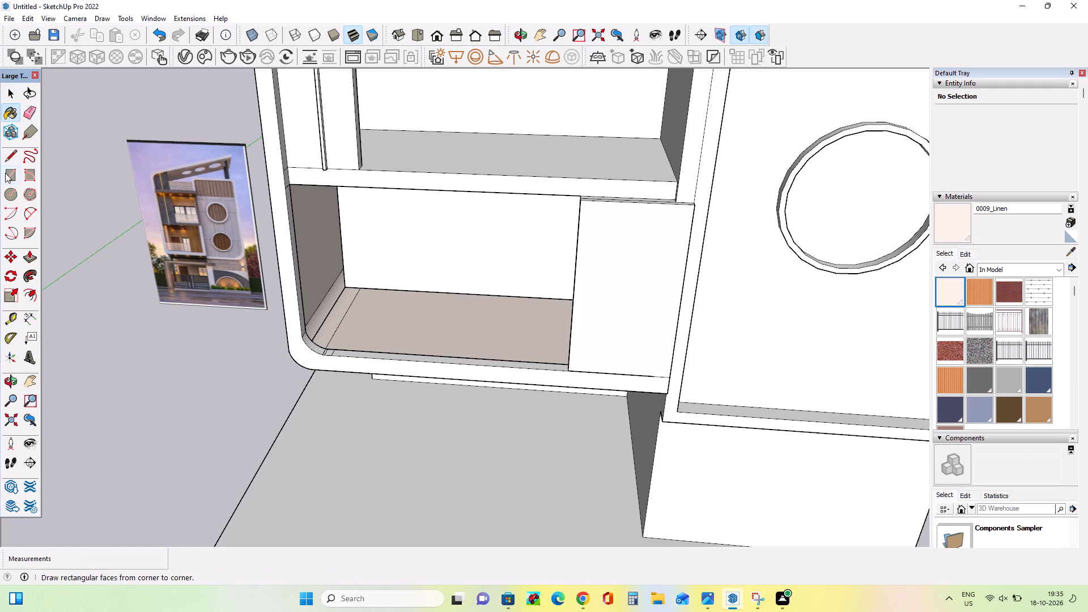
pyautogui.click(11, 172)
pyautogui.click(581, 200)
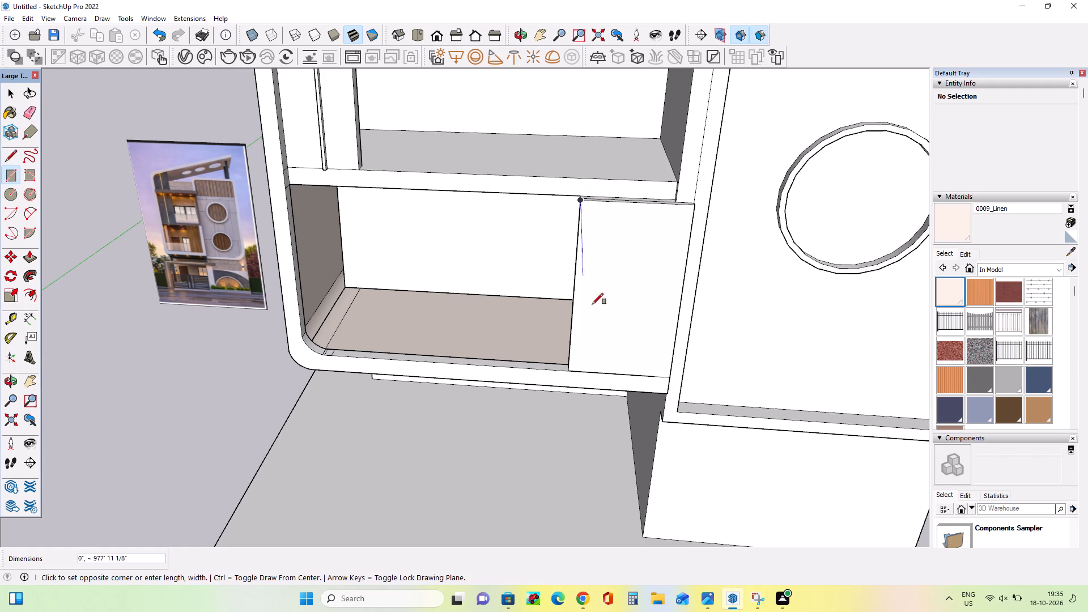
pyautogui.click(577, 371)
pyautogui.moveTo(589, 385); pyautogui.dragTo(598, 396, button='middle')
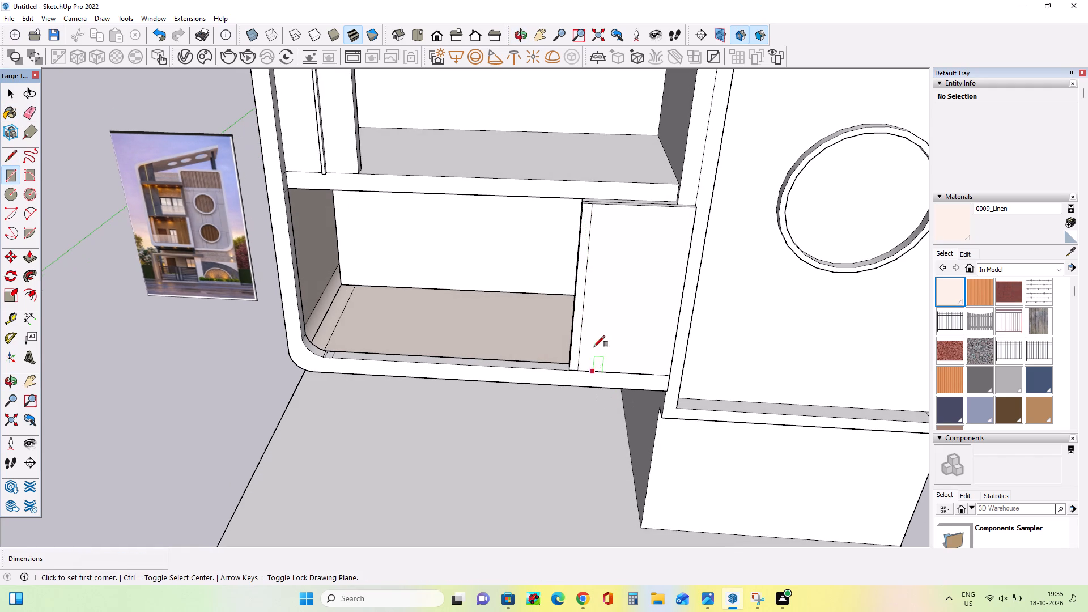
pyautogui.scroll(5, 600, 205)
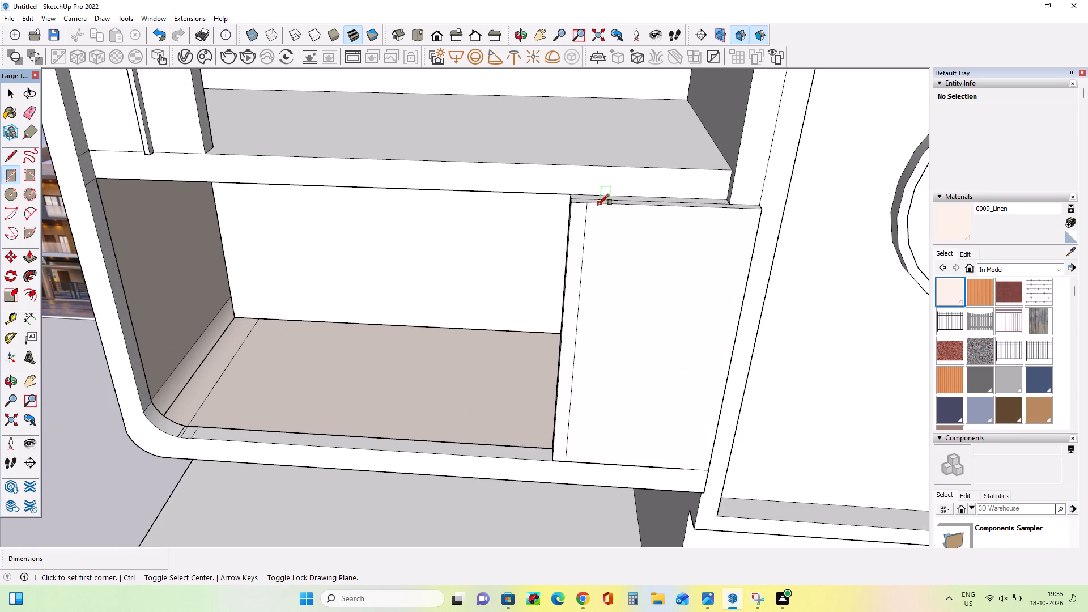
pyautogui.click(598, 205)
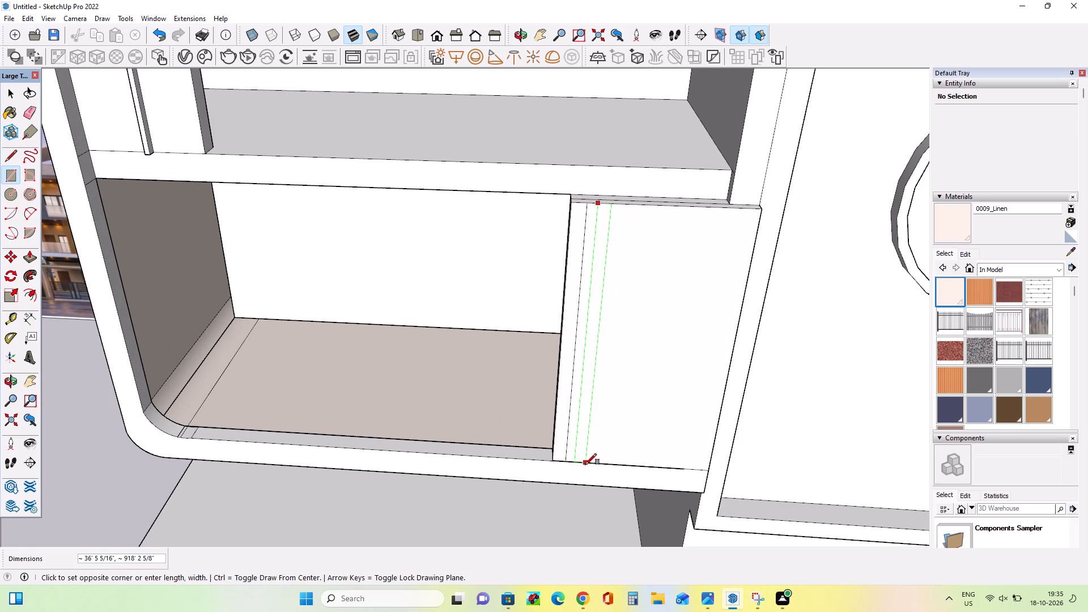
pyautogui.click(585, 465)
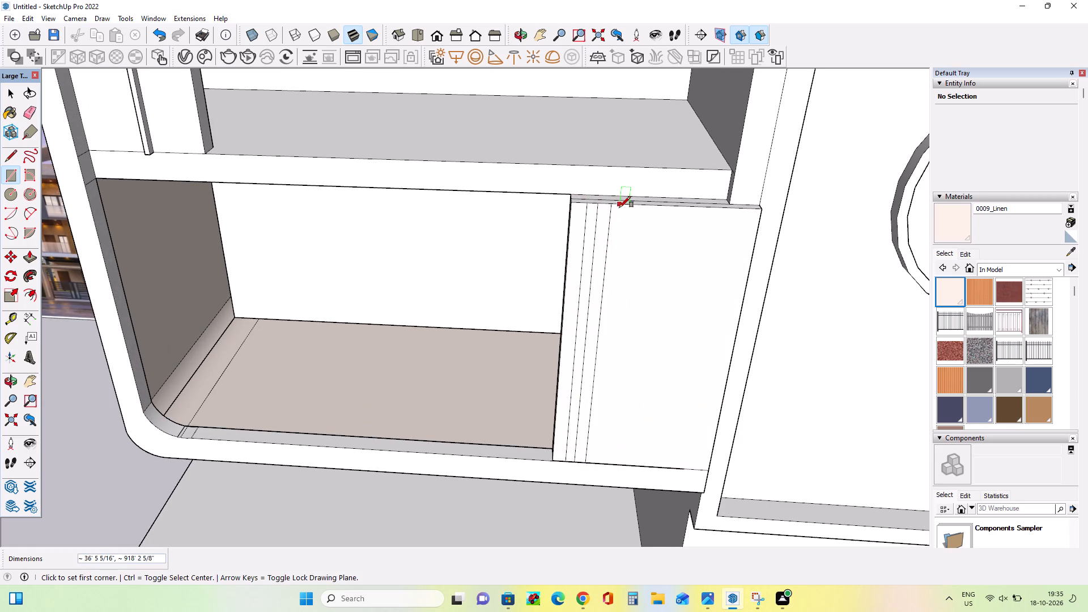
pyautogui.click(619, 207)
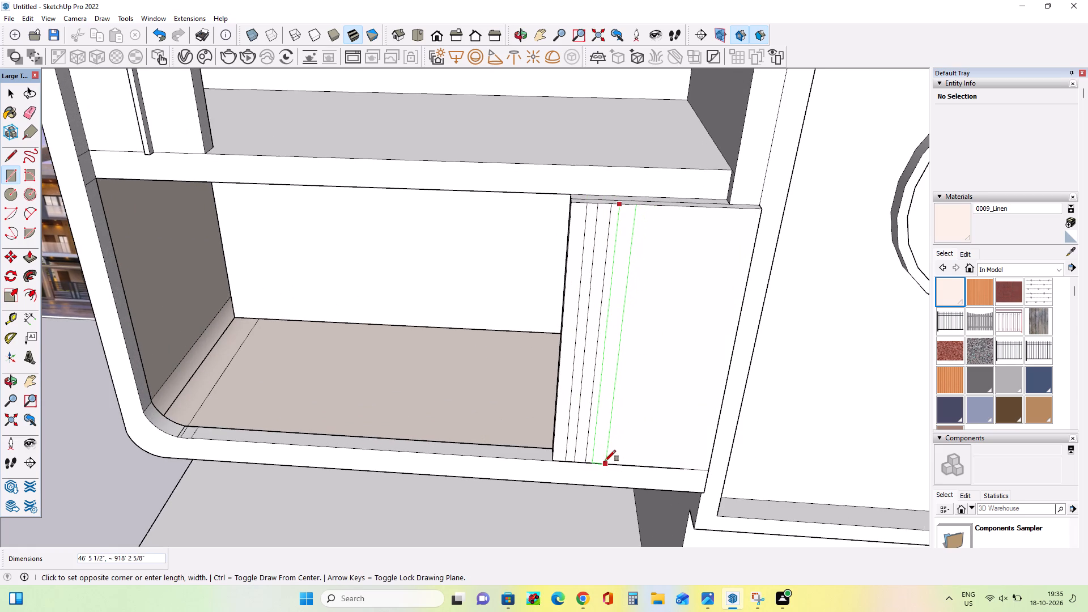
pyautogui.click(605, 461)
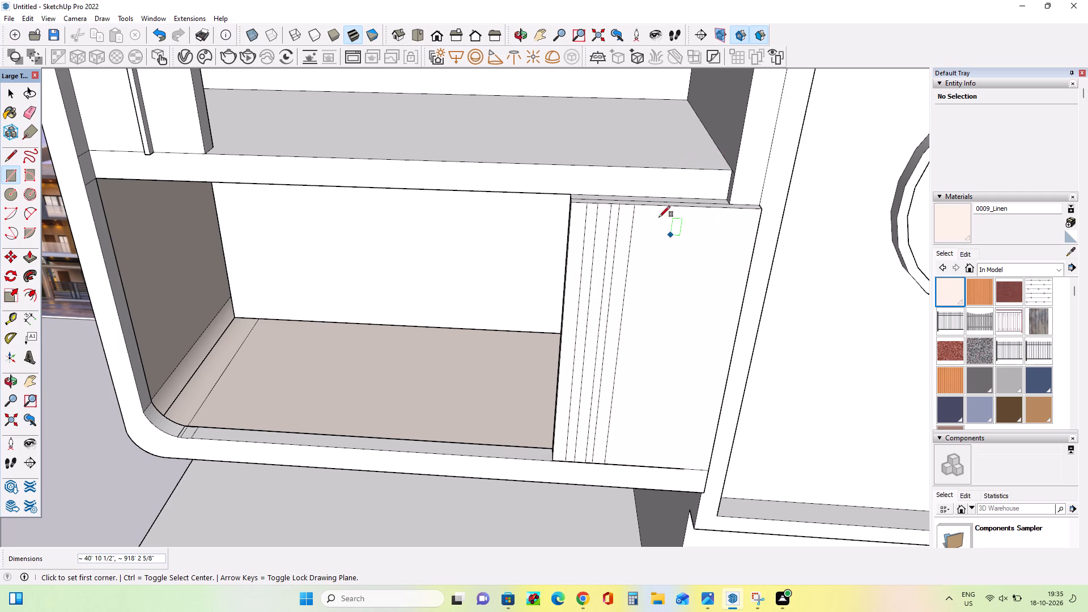
pyautogui.click(647, 207)
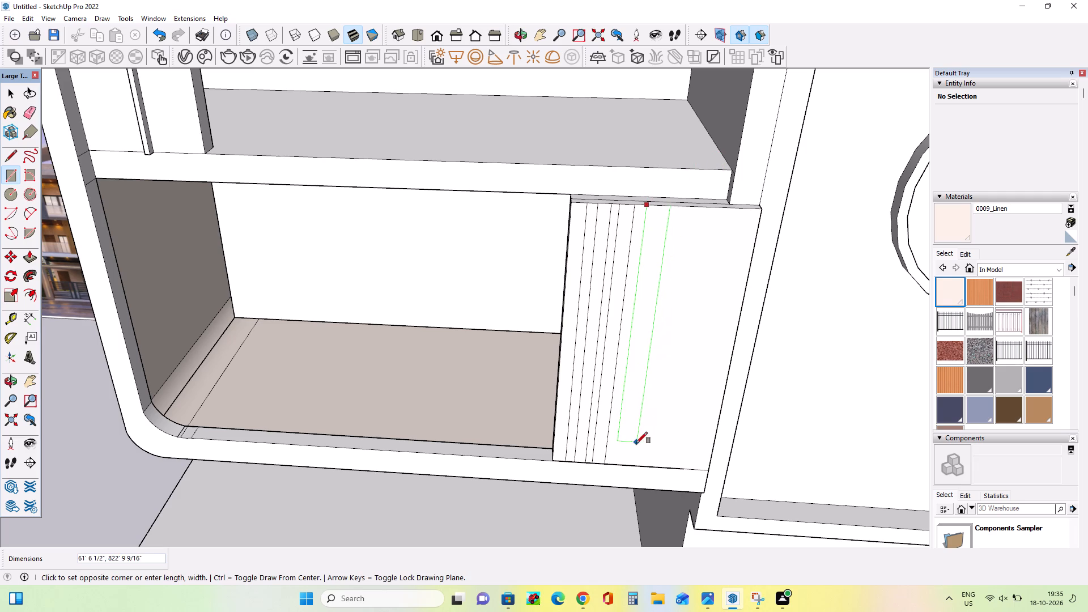
pyautogui.click(628, 464)
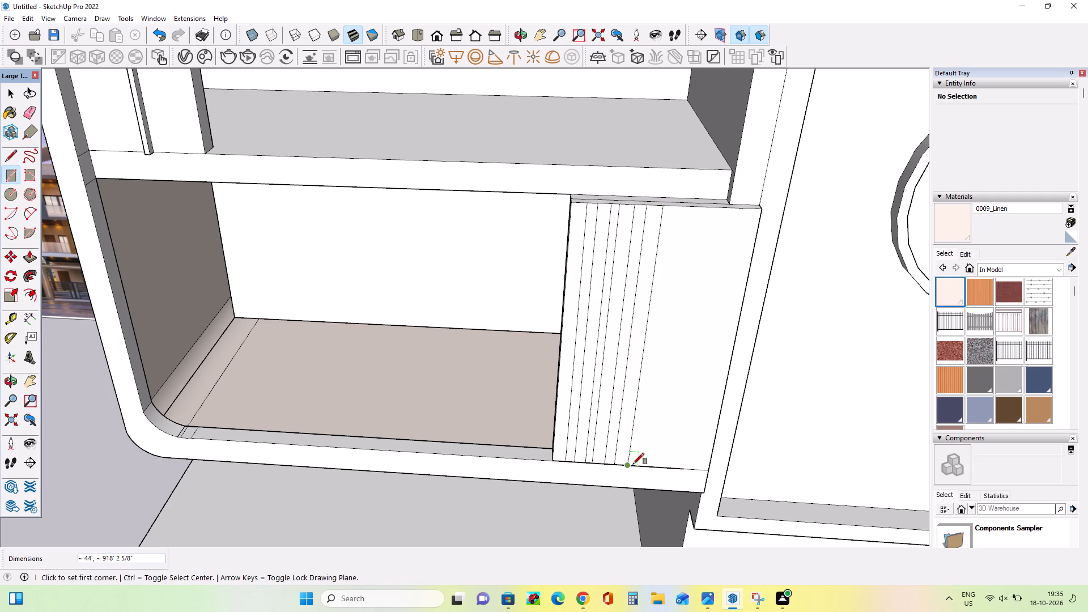
# Push/Pull the four vertical strips outward from the panel face to one matching depth of about 23'.
pyautogui.scroll(1, 664, 456)
pyautogui.moveTo(664, 456); pyautogui.dragTo(699, 479, button='middle')
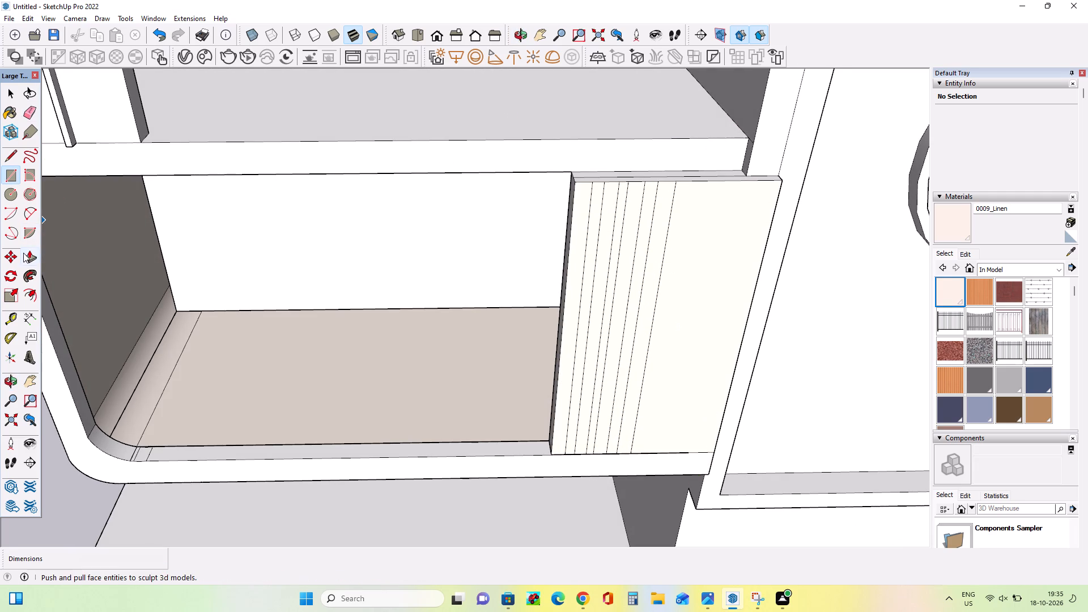
pyautogui.click(25, 257)
pyautogui.click(565, 393)
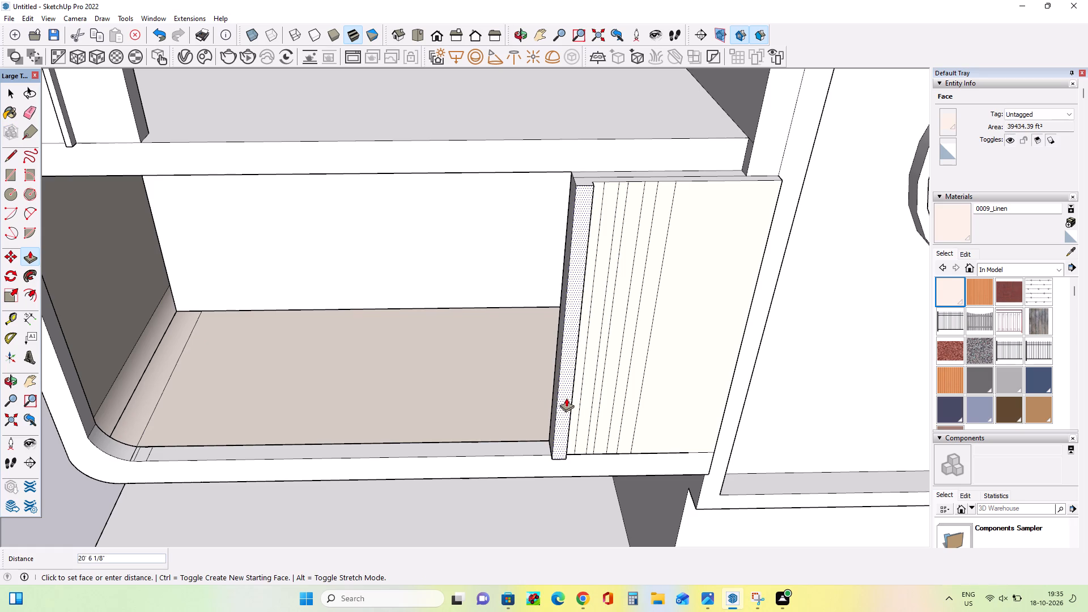
pyautogui.click(567, 398)
pyautogui.click(590, 402)
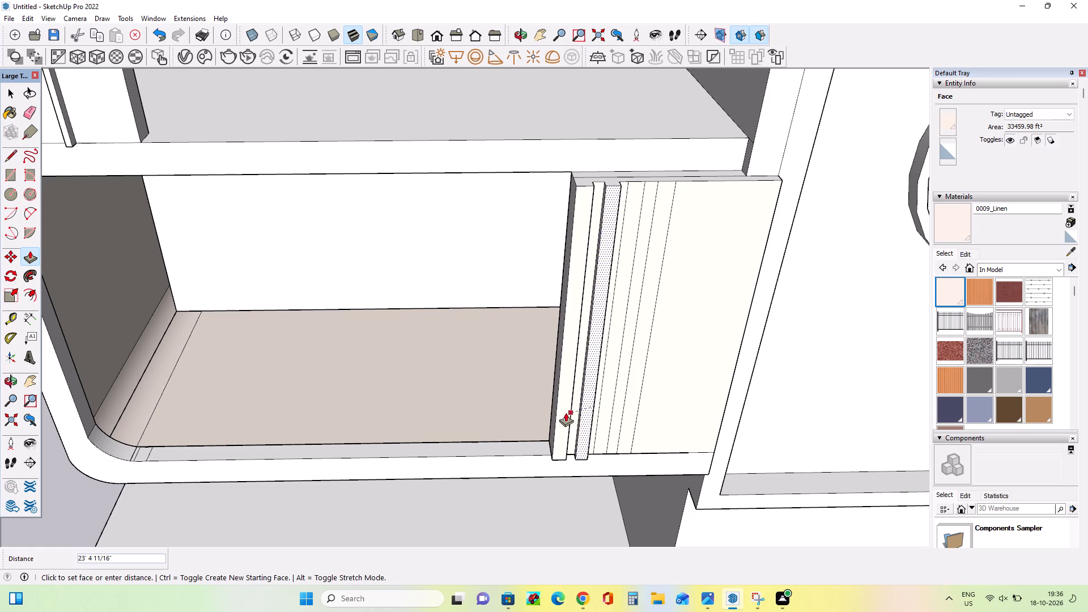
pyautogui.click(566, 413)
pyautogui.click(603, 413)
pyautogui.click(589, 415)
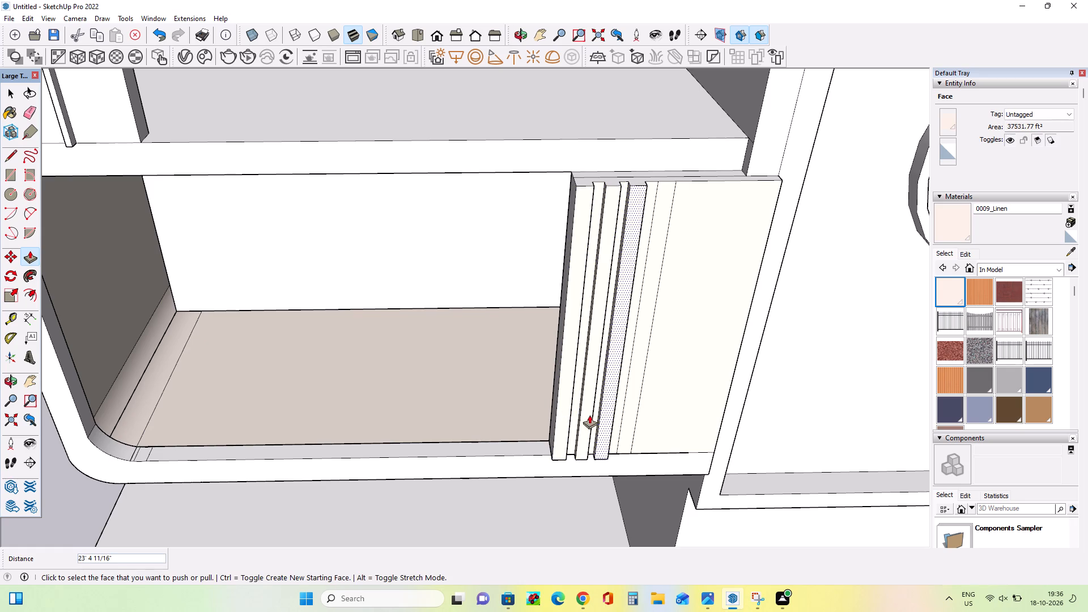
pyautogui.click(634, 417)
pyautogui.click(606, 423)
# Draw two narrower full-height strip rectangles on the flat panel area beside the raised slats, about 29' and 23' wide.
pyautogui.moveTo(666, 420); pyautogui.dragTo(605, 330, button='middle')
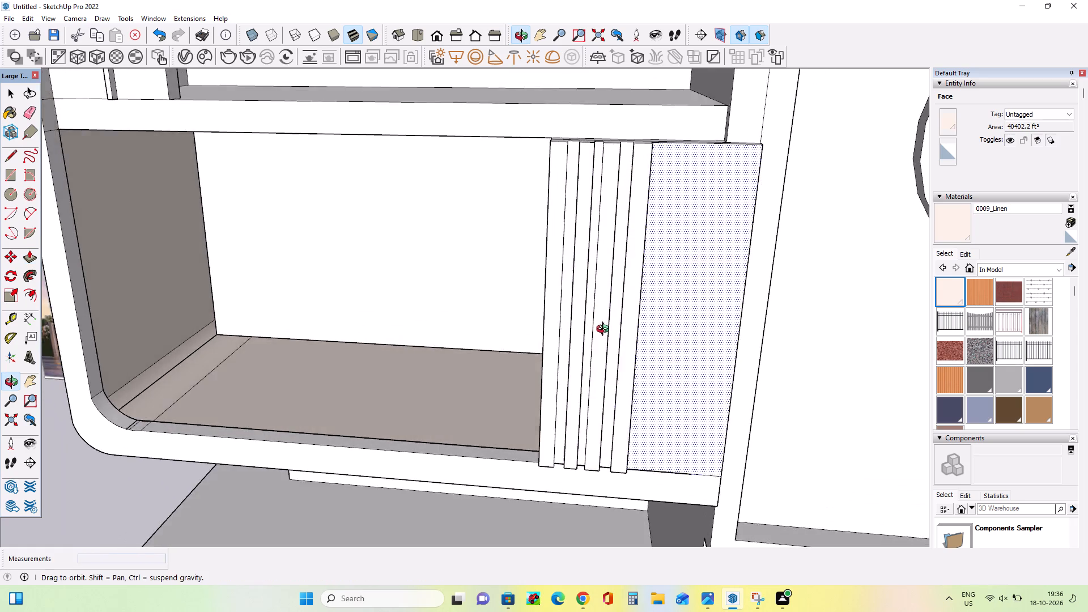
pyautogui.moveTo(605, 330); pyautogui.dragTo(601, 326, button='middle')
pyautogui.scroll(-8, 622, 344)
pyautogui.moveTo(662, 364); pyautogui.dragTo(716, 368, button='middle')
pyautogui.scroll(3, 552, 328)
pyautogui.scroll(4, 615, 347)
pyautogui.moveTo(619, 348); pyautogui.dragTo(619, 353, button='middle')
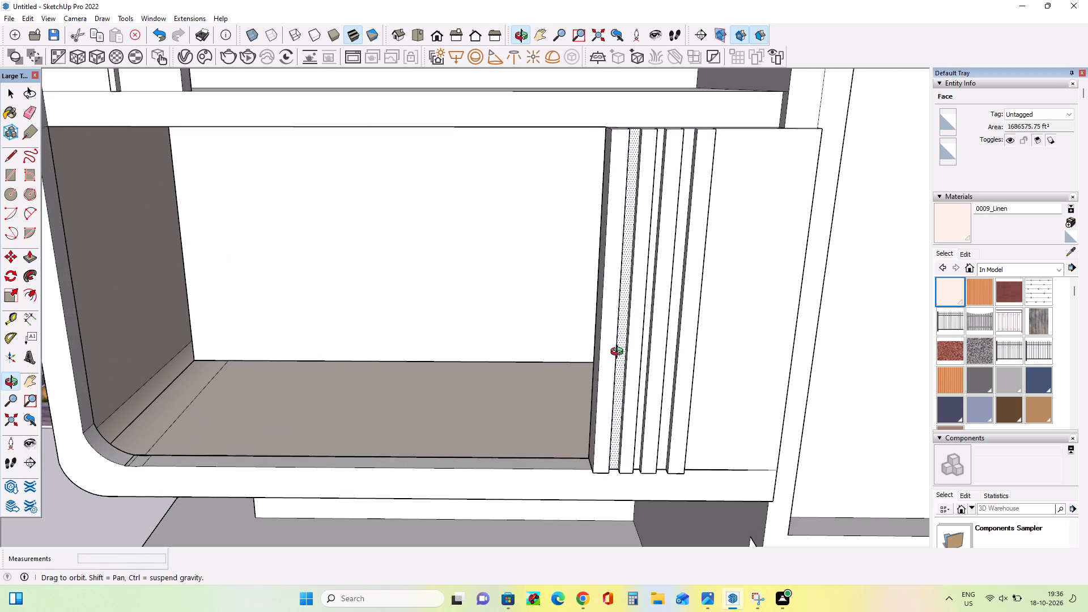
pyautogui.moveTo(619, 353); pyautogui.dragTo(568, 403, button='middle')
pyautogui.moveTo(649, 366); pyautogui.dragTo(662, 381, button='middle')
pyautogui.click(7, 174)
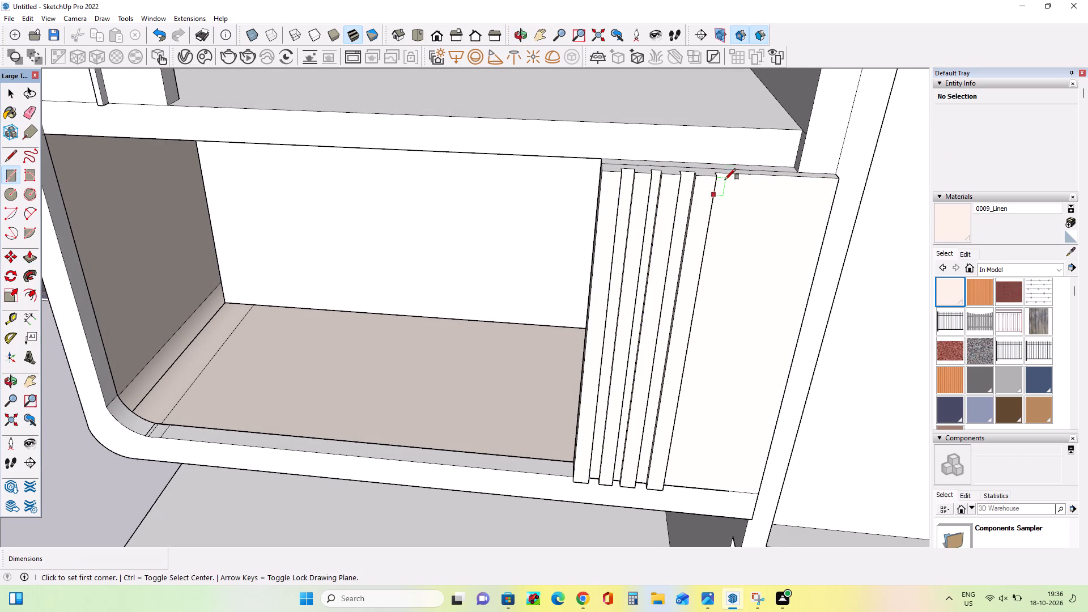
pyautogui.click(726, 175)
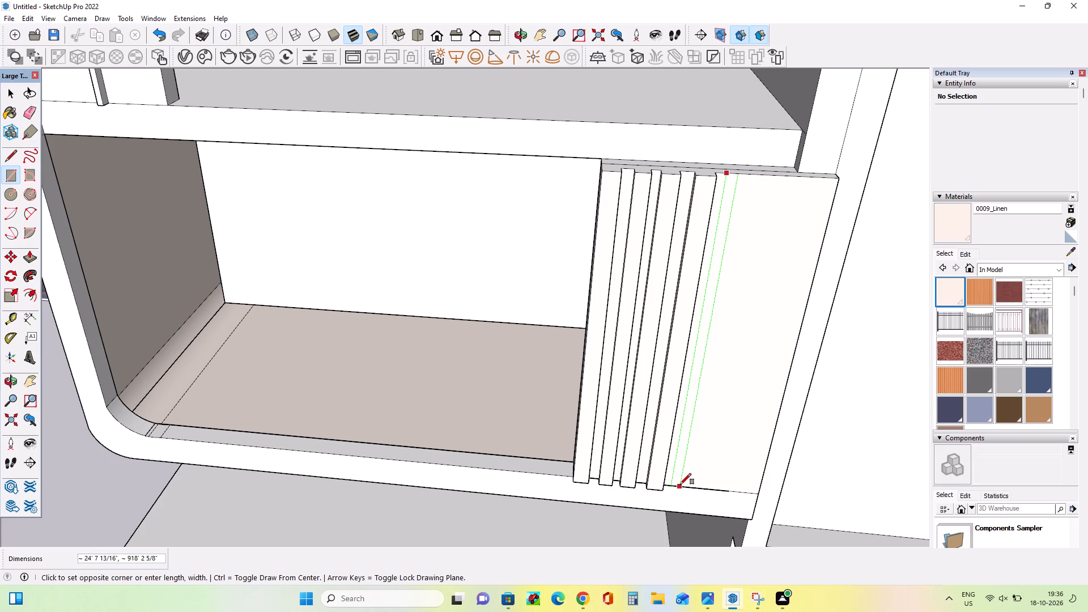
pyautogui.click(682, 485)
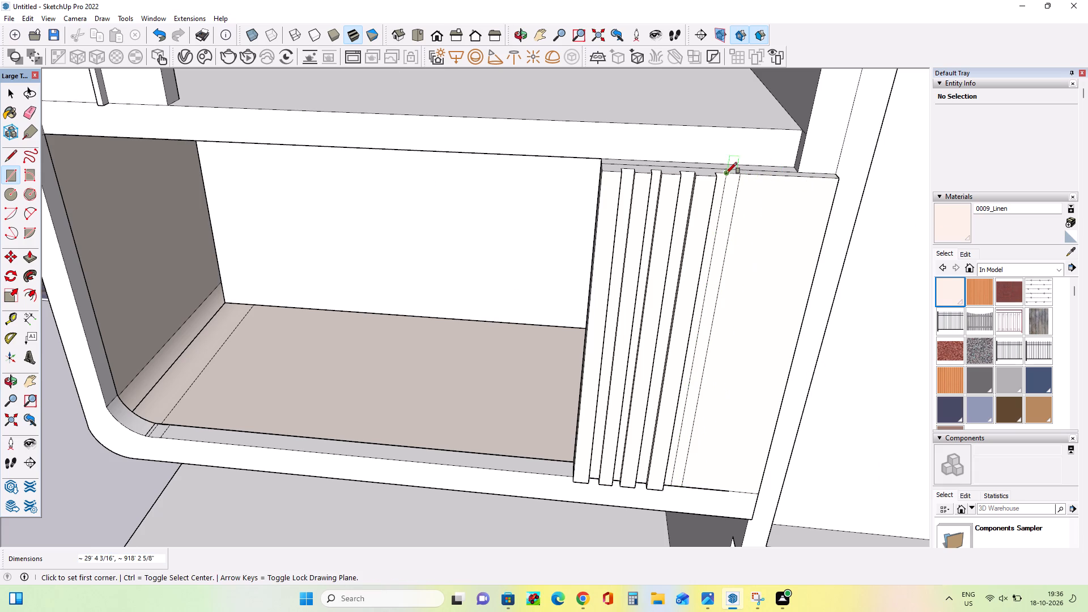
pyautogui.click(750, 176)
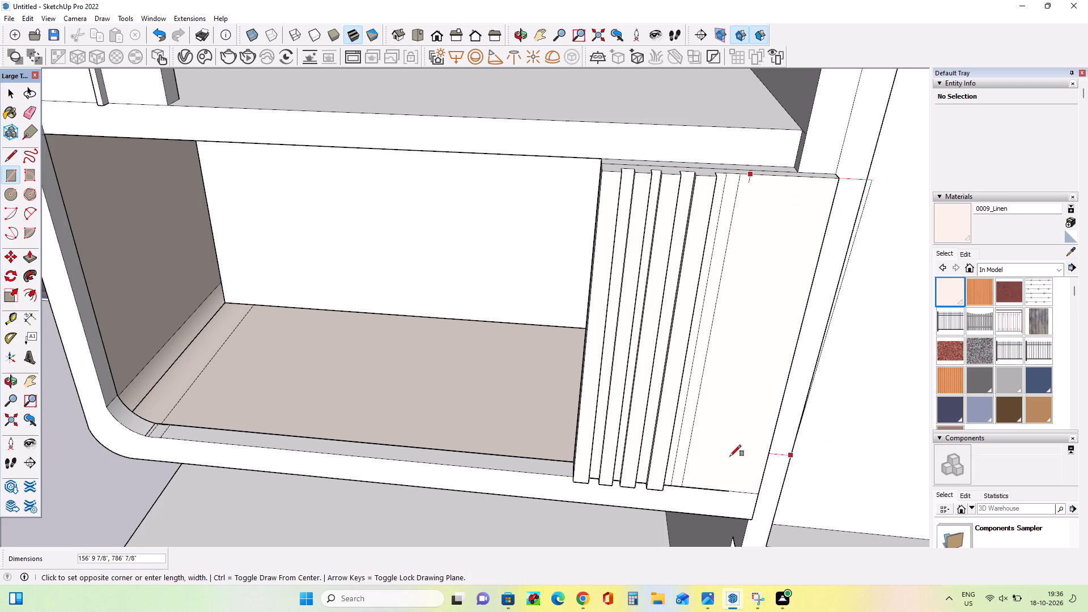
pyautogui.click(698, 489)
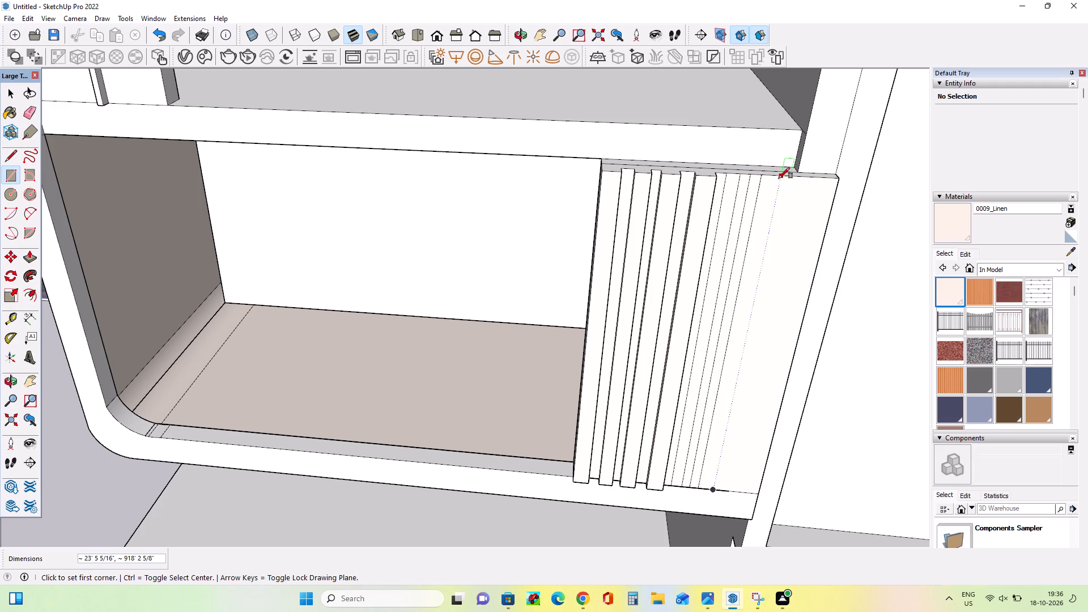
# Draw two more spaced full-height strip rectangles toward the panel's outer edge, about 24' and 29' wide.
pyautogui.click(772, 178)
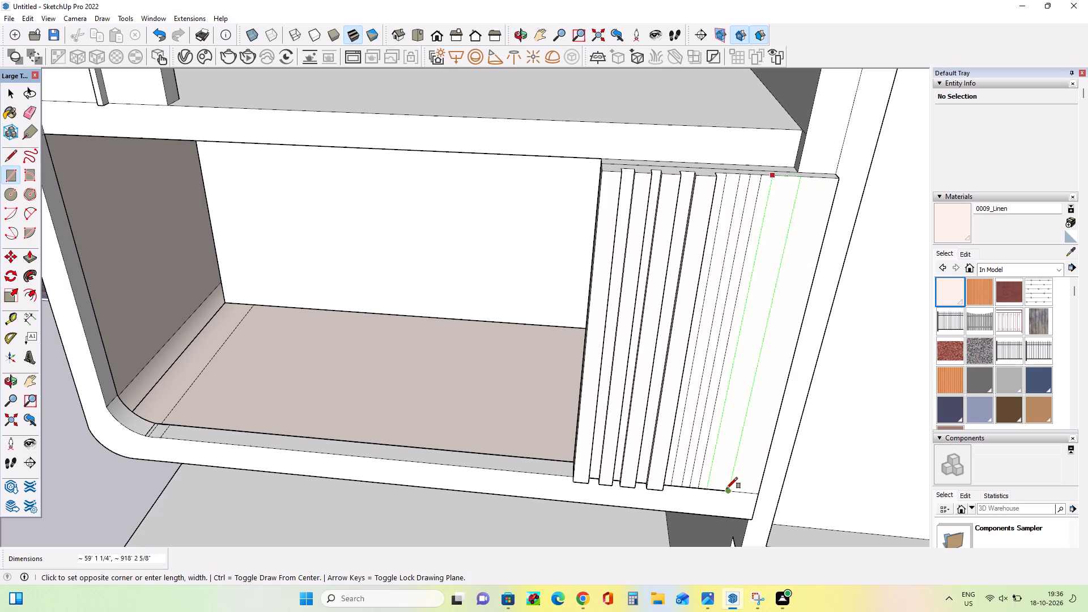
pyautogui.scroll(4, 722, 491)
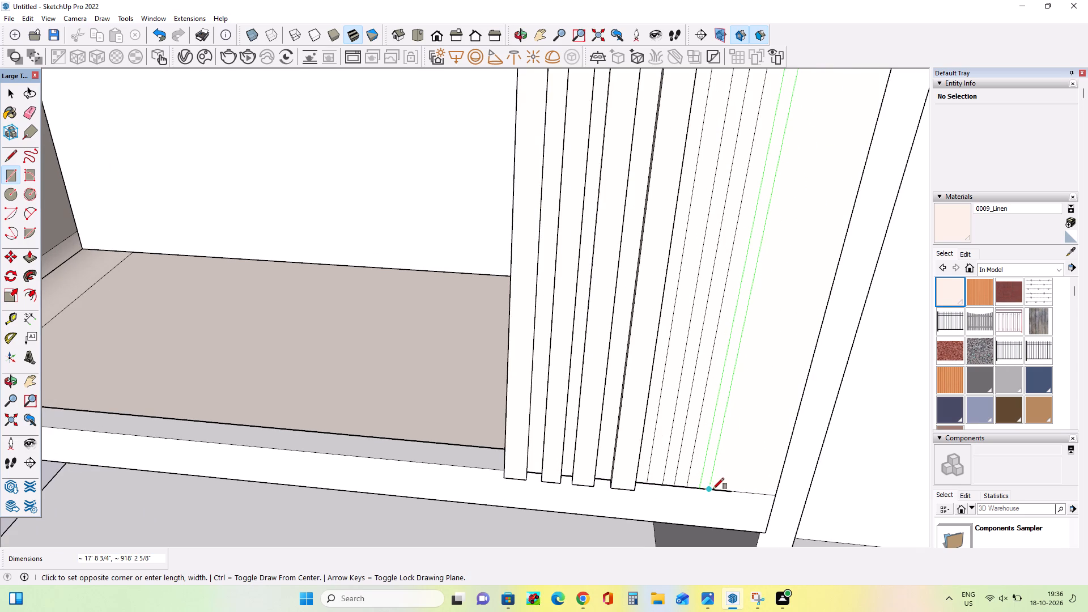
pyautogui.scroll(6, 712, 490)
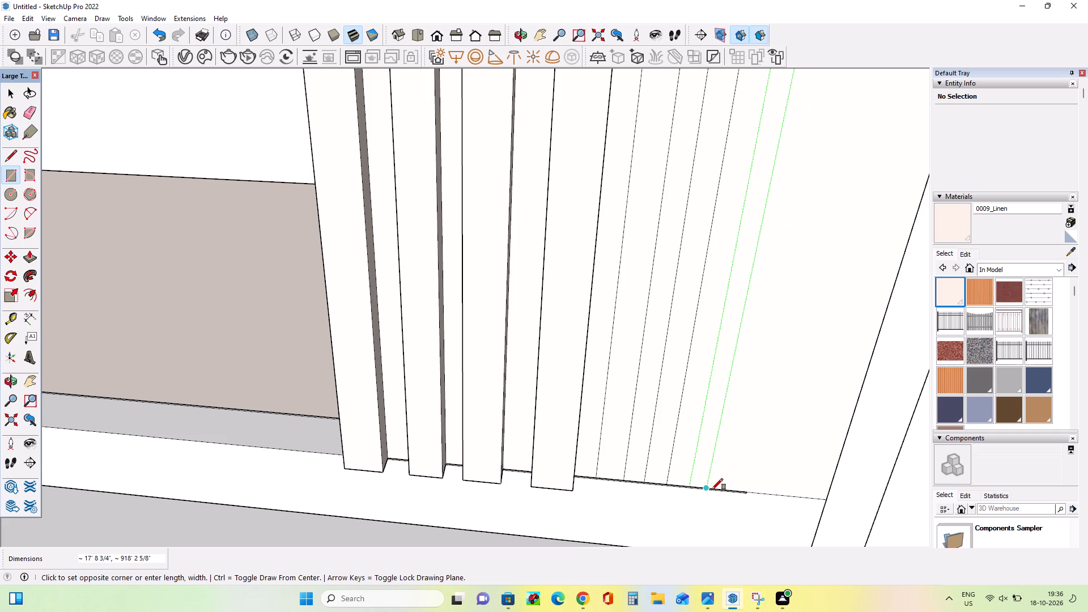
pyautogui.scroll(4, 715, 492)
pyautogui.click(712, 490)
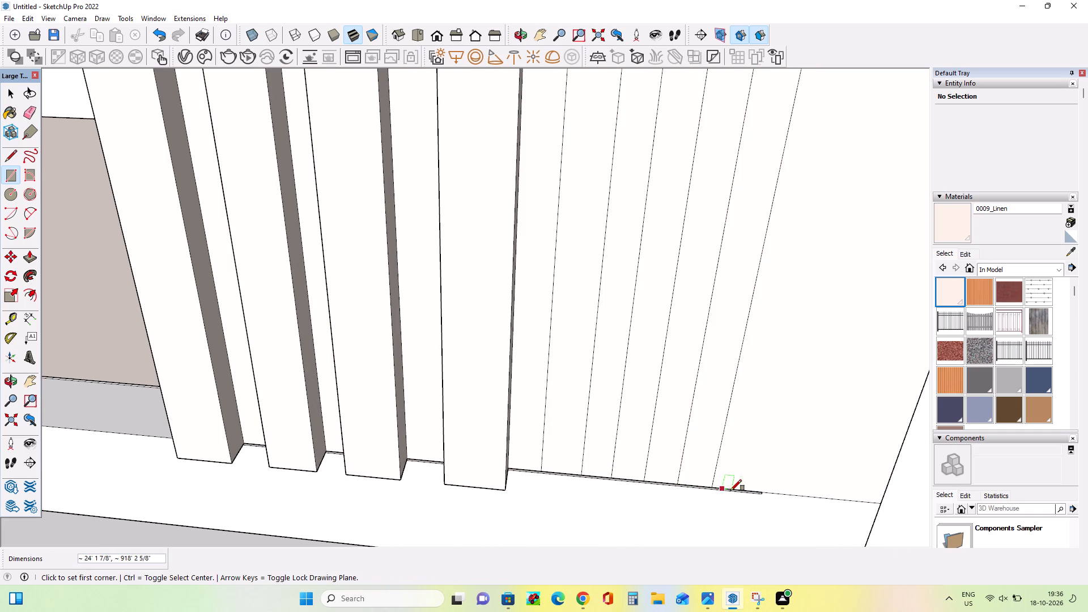
pyautogui.scroll(-20, 730, 491)
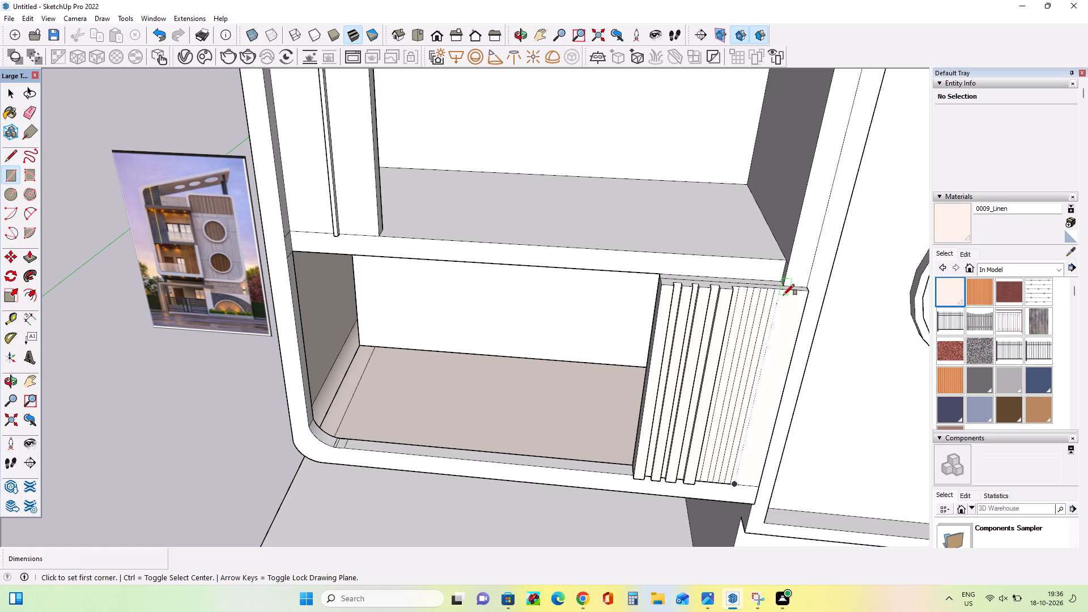
pyautogui.click(783, 292)
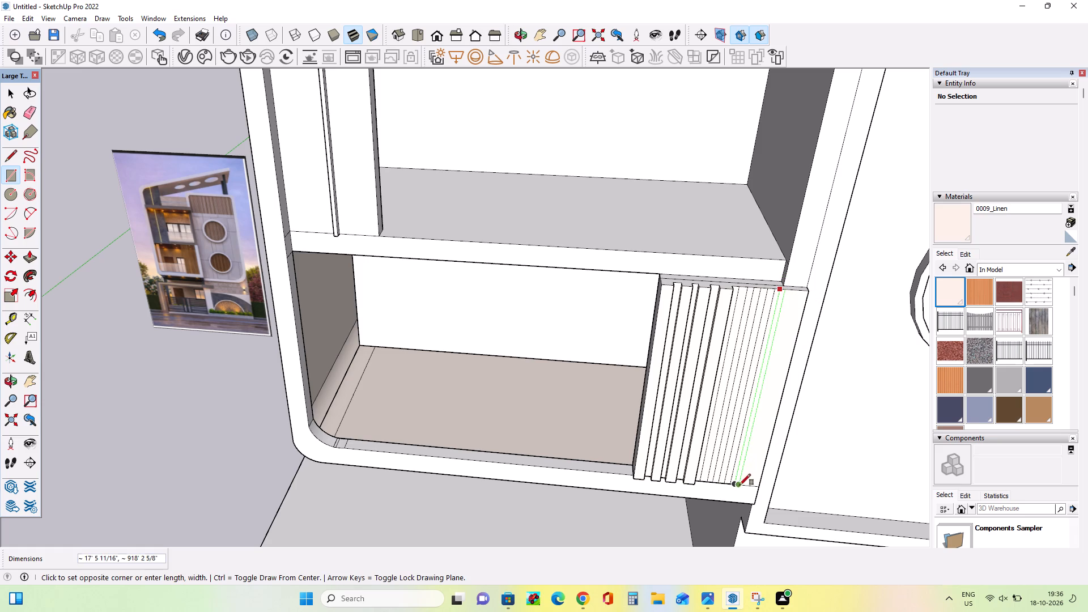
pyautogui.scroll(4, 750, 484)
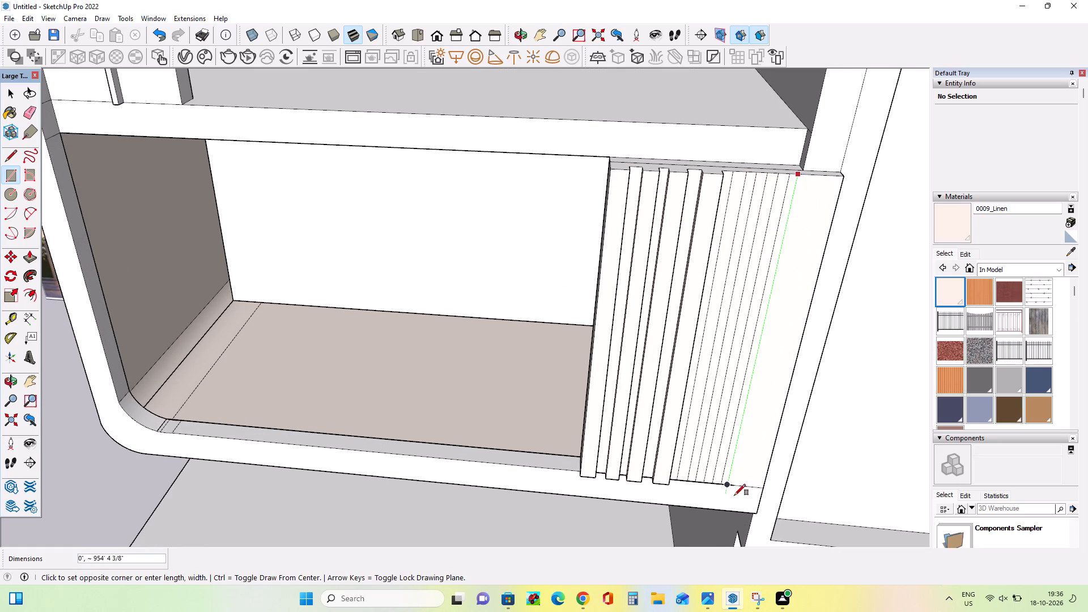
pyautogui.scroll(6, 742, 486)
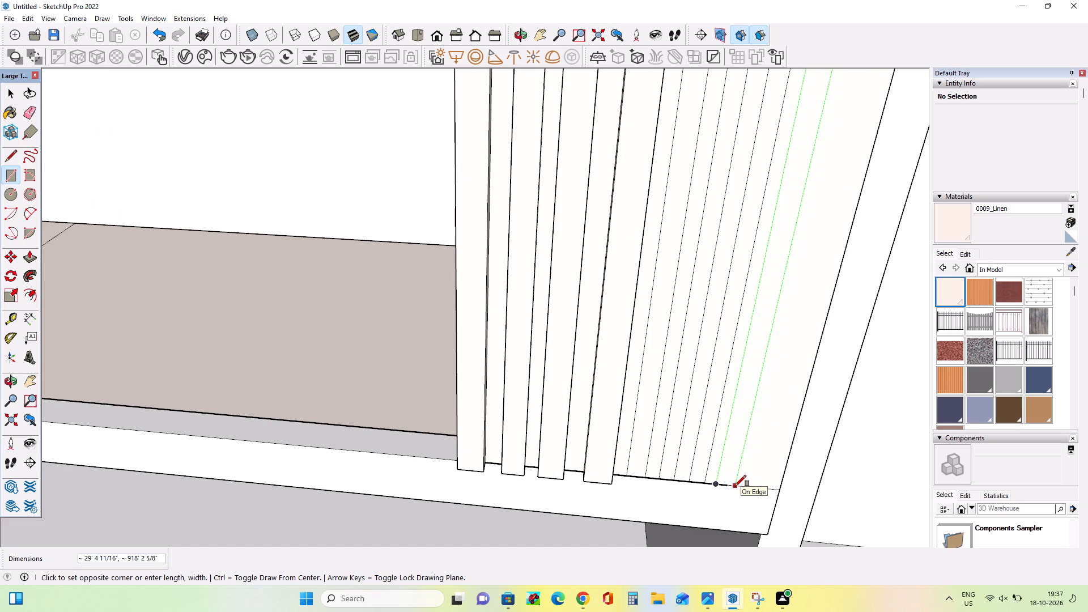
pyautogui.click(735, 486)
# Draw the last full-height vertical strip rectangle near the balcony panel's outer edge, about 19' wide and 918' tall.
pyautogui.moveTo(756, 505); pyautogui.dragTo(725, 507, button='middle')
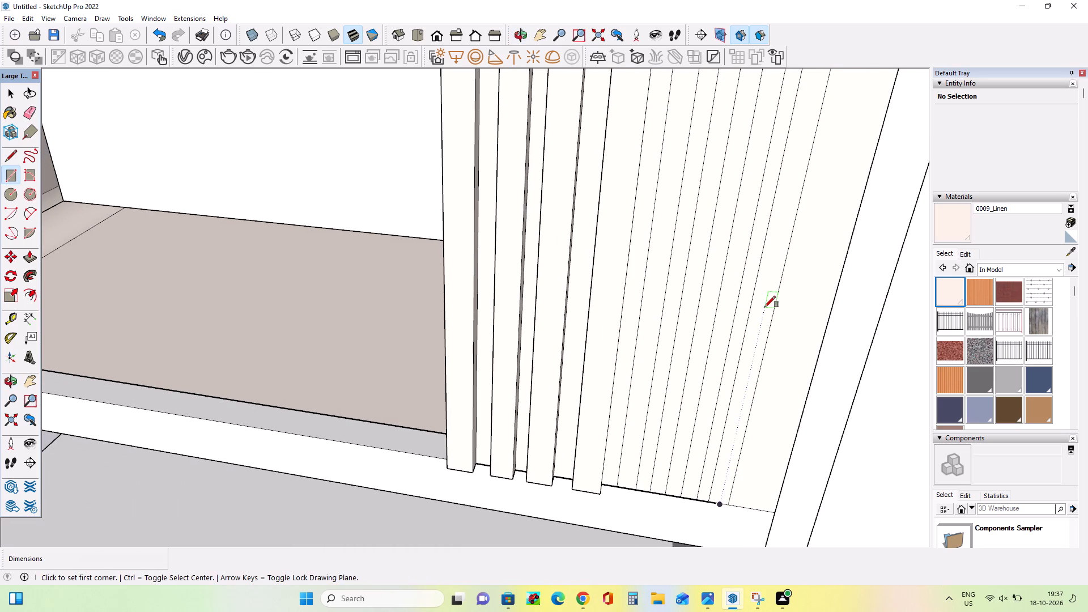
pyautogui.scroll(-6, 787, 348)
pyautogui.scroll(1, 784, 355)
pyautogui.scroll(-7, 784, 360)
pyautogui.moveTo(784, 360); pyautogui.dragTo(739, 367, button='middle')
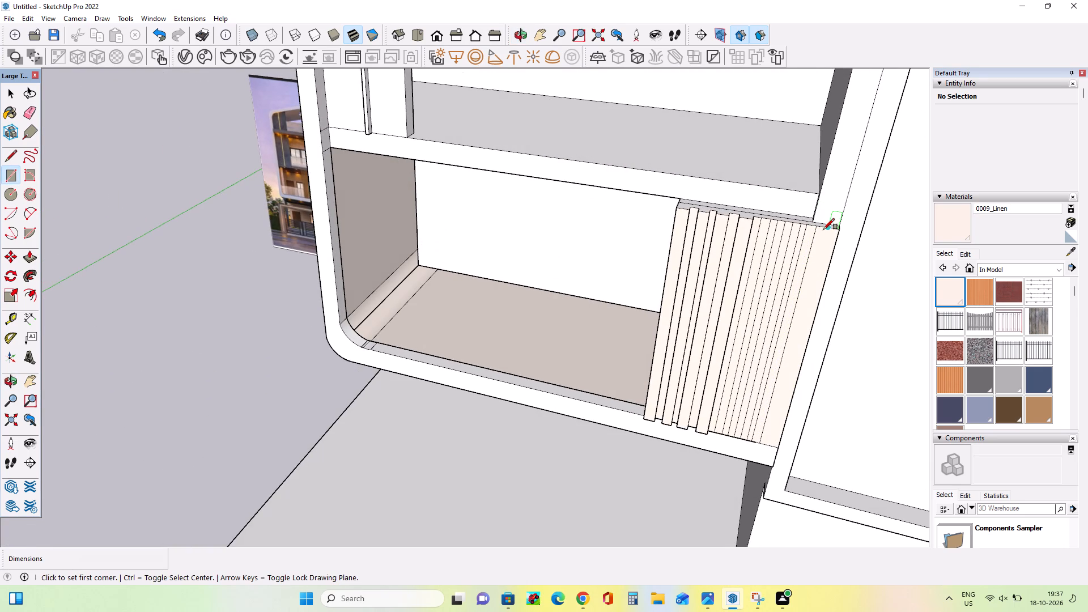
pyautogui.scroll(6, 821, 233)
pyautogui.click(822, 223)
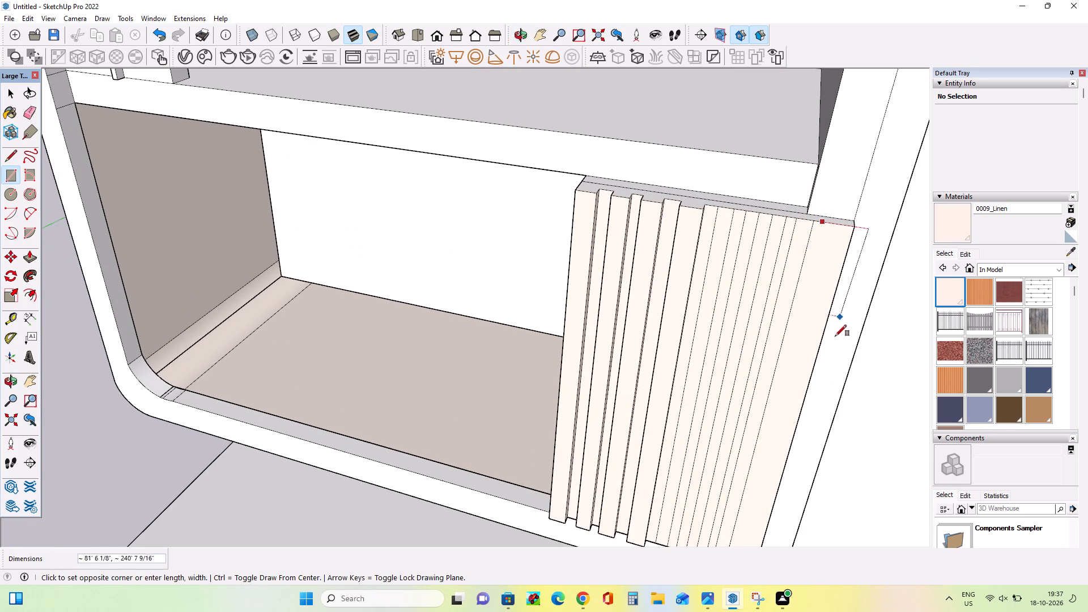
pyautogui.scroll(-6, 826, 345)
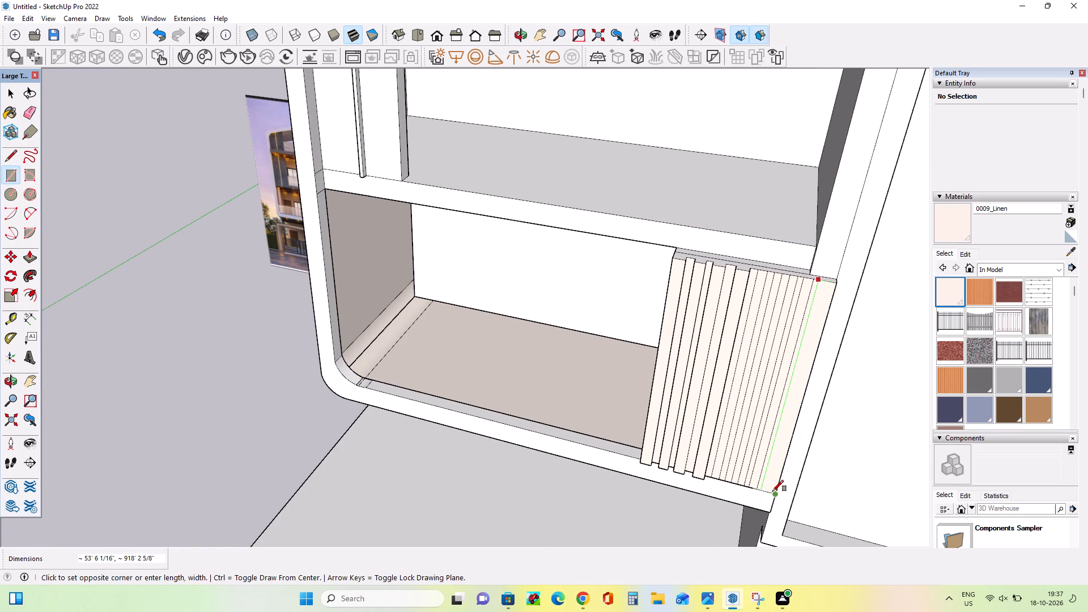
pyautogui.scroll(8, 770, 491)
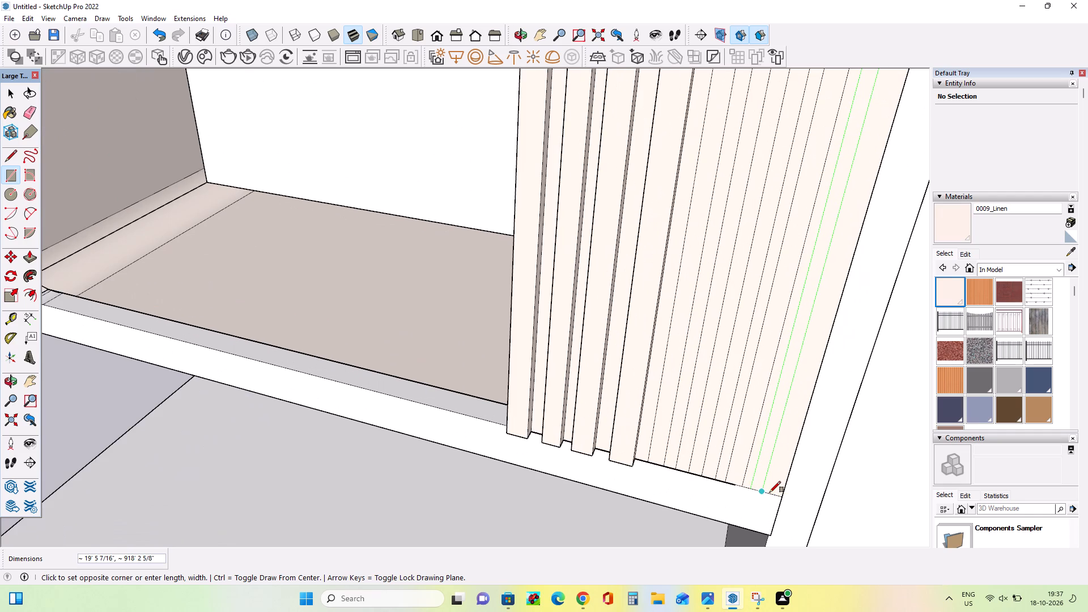
pyautogui.scroll(2, 767, 492)
pyautogui.scroll(-1, 767, 492)
pyautogui.scroll(2, 767, 492)
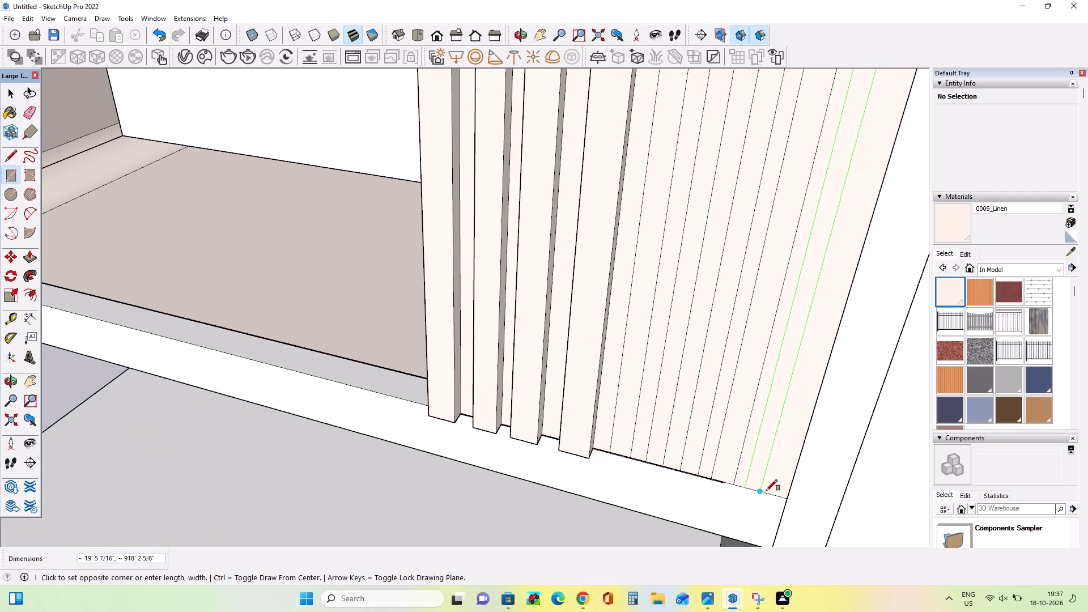
pyautogui.click(767, 490)
pyautogui.scroll(-4, 797, 490)
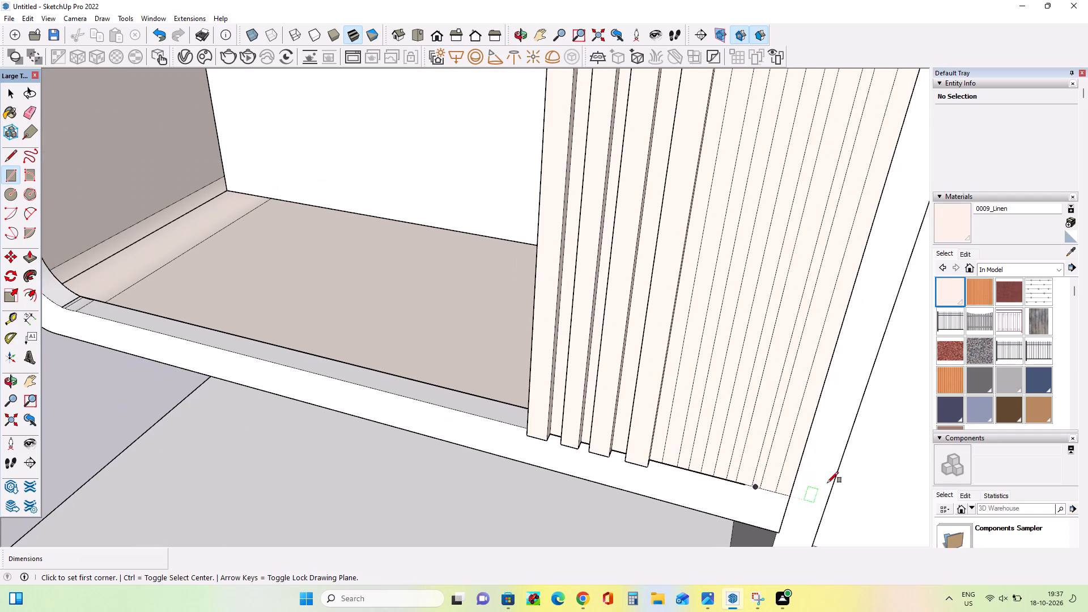
pyautogui.scroll(-9, 847, 477)
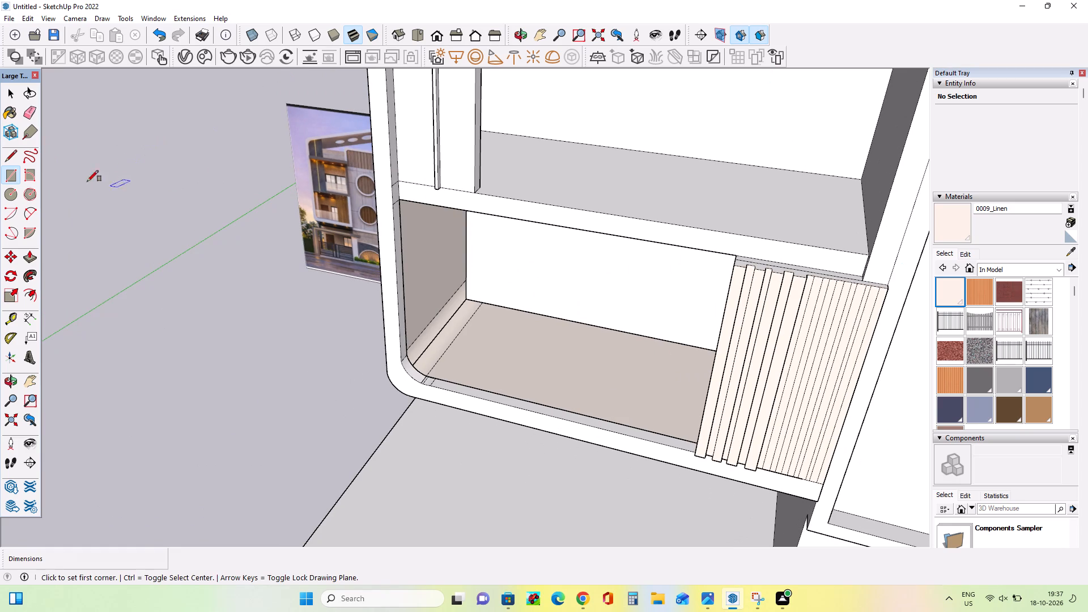
# Push/Pull the five remaining strip rectangles outward from the panel face by about 23', matching the four raised slats.
pyautogui.click(30, 256)
pyautogui.scroll(3, 772, 388)
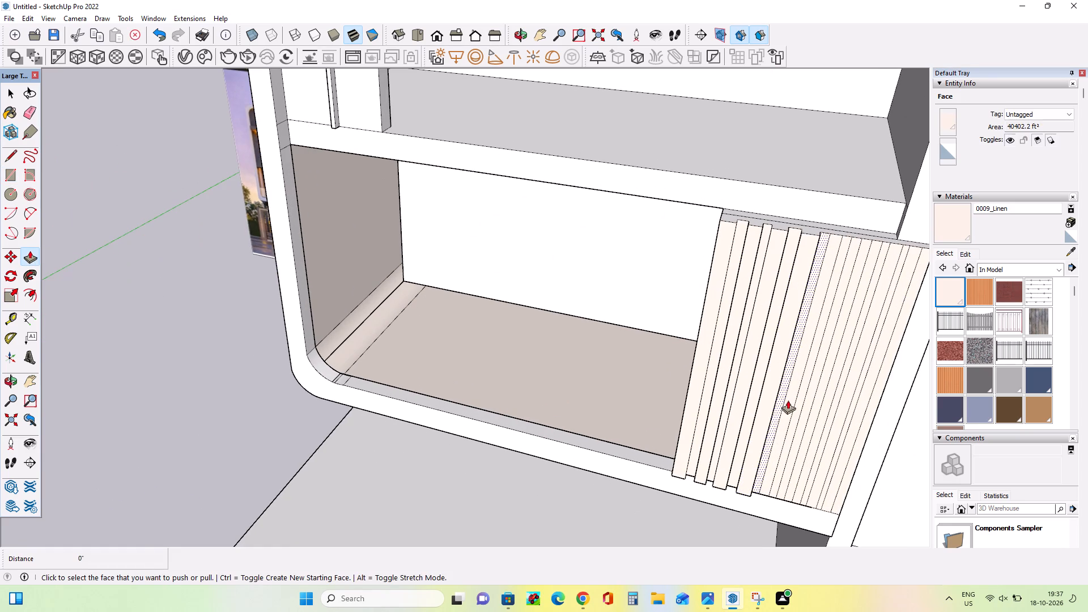
pyautogui.click(787, 399)
pyautogui.click(772, 412)
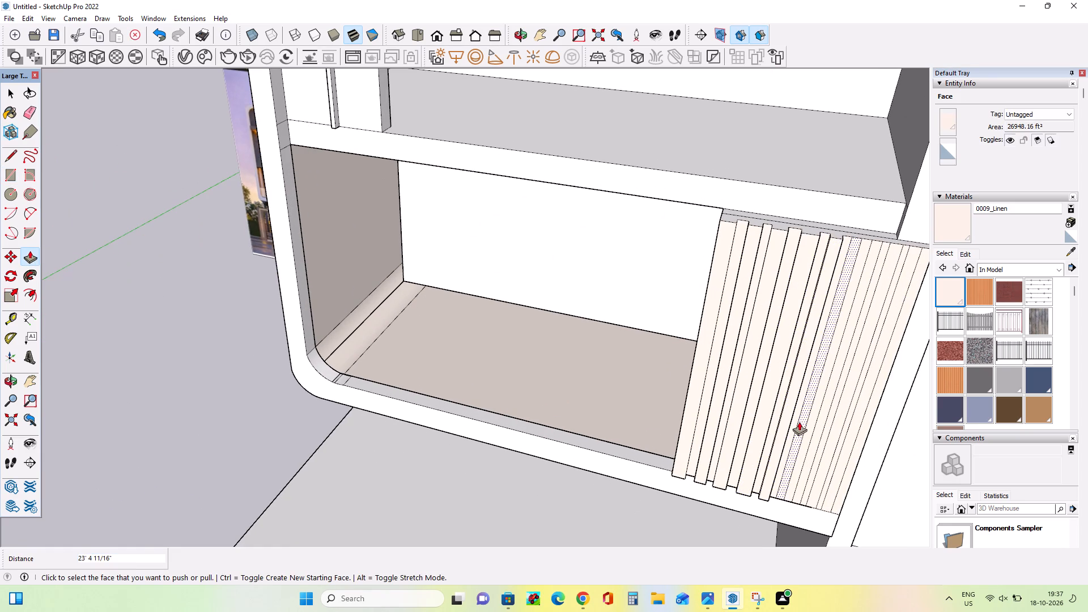
pyautogui.click(799, 422)
pyautogui.click(784, 428)
pyautogui.click(814, 439)
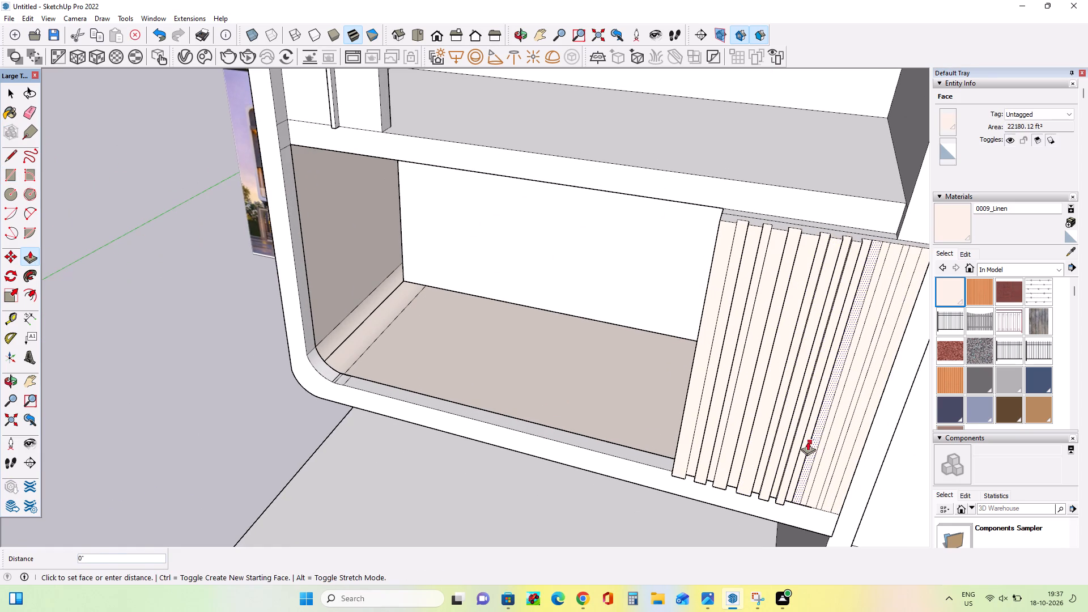
pyautogui.click(799, 444)
pyautogui.click(828, 453)
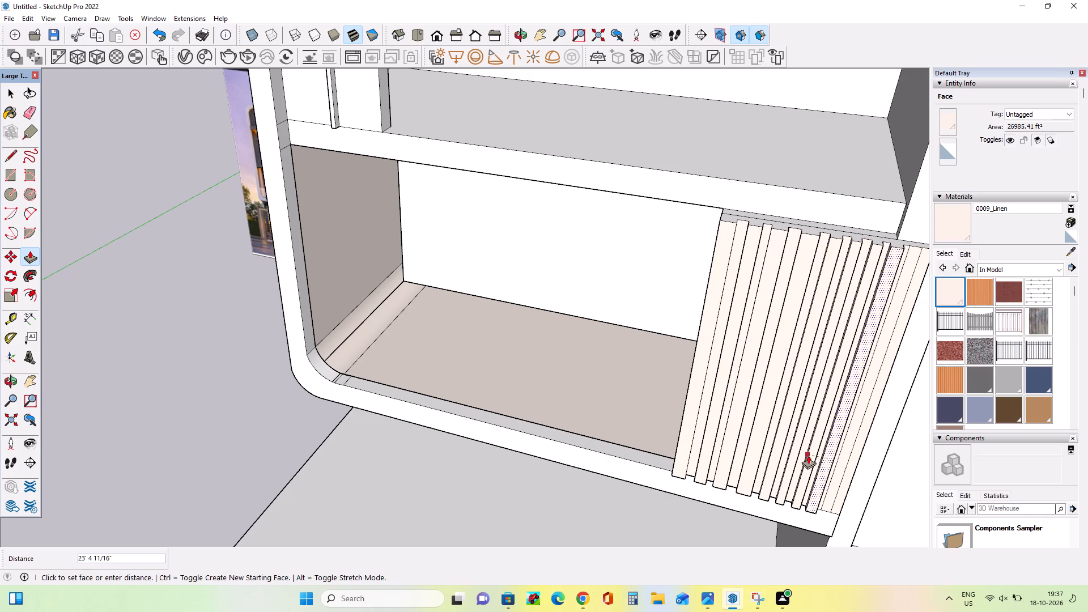
pyautogui.click(808, 455)
pyautogui.click(845, 458)
pyautogui.click(826, 466)
# Push/Pull the first three gap faces between the slats, from the panel's inner edge, inward by about 27'.
pyautogui.moveTo(882, 466); pyautogui.dragTo(910, 411, button='middle')
pyautogui.scroll(-7, 799, 366)
pyautogui.moveTo(846, 407); pyautogui.dragTo(950, 399, button='middle')
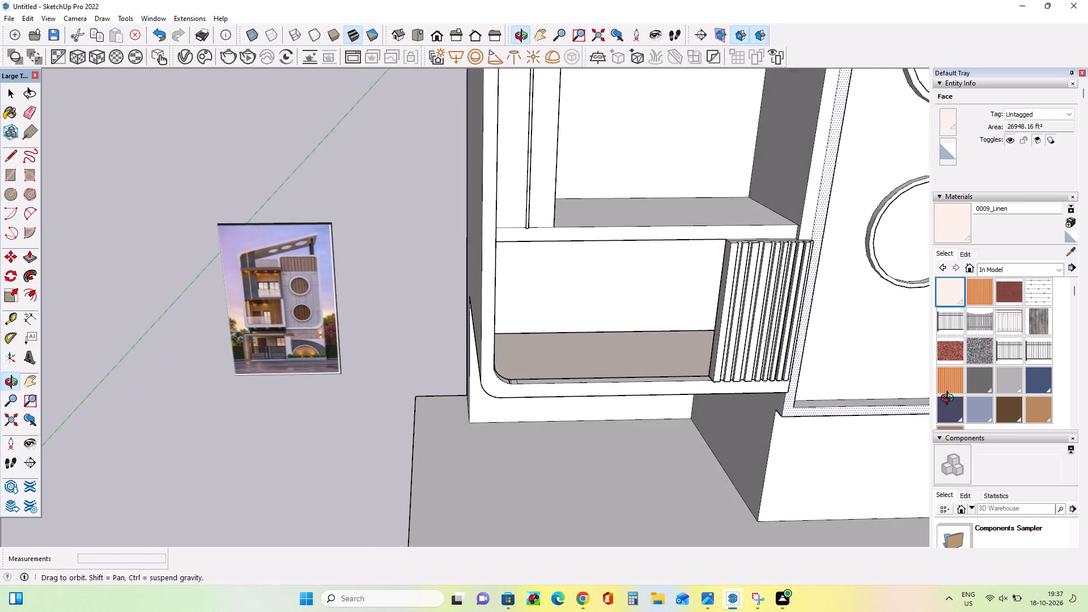
pyautogui.moveTo(950, 399); pyautogui.dragTo(950, 396, button='middle')
pyautogui.scroll(12, 766, 383)
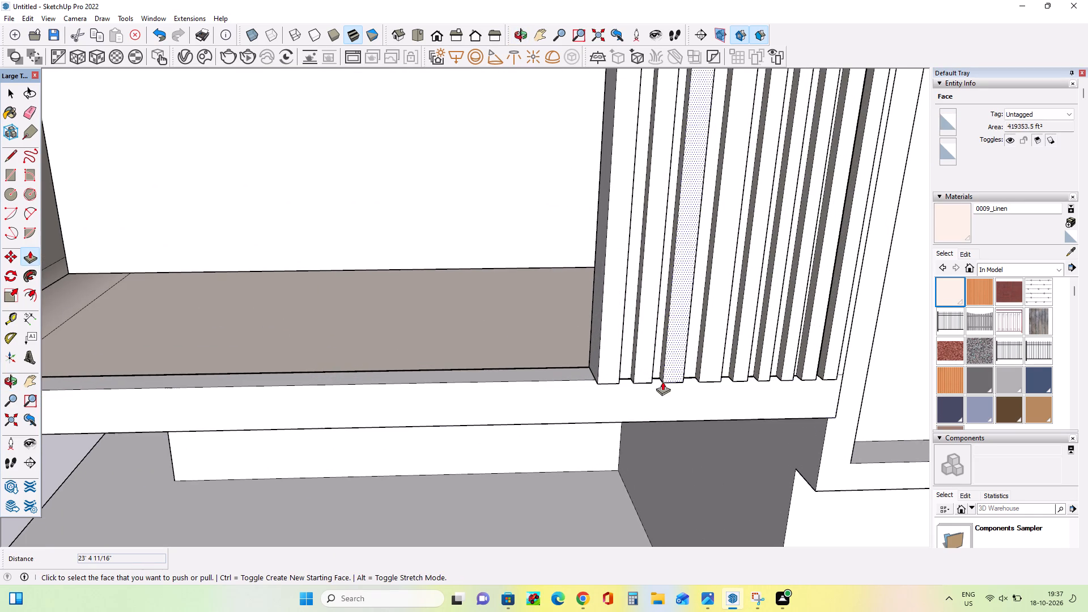
pyautogui.click(630, 364)
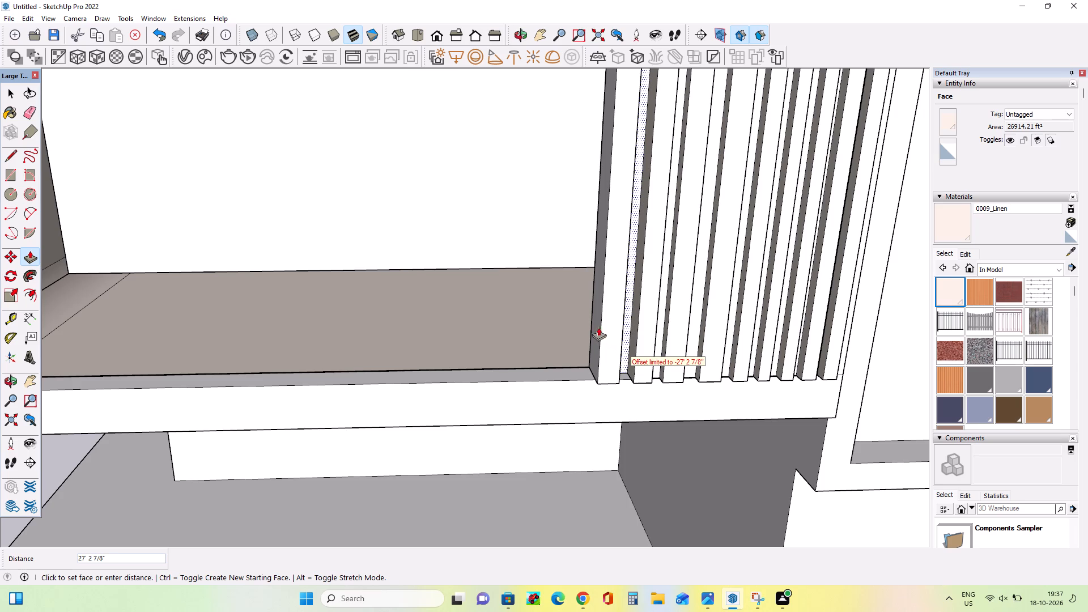
pyautogui.click(591, 321)
pyautogui.moveTo(670, 384); pyautogui.dragTo(567, 388, button='middle')
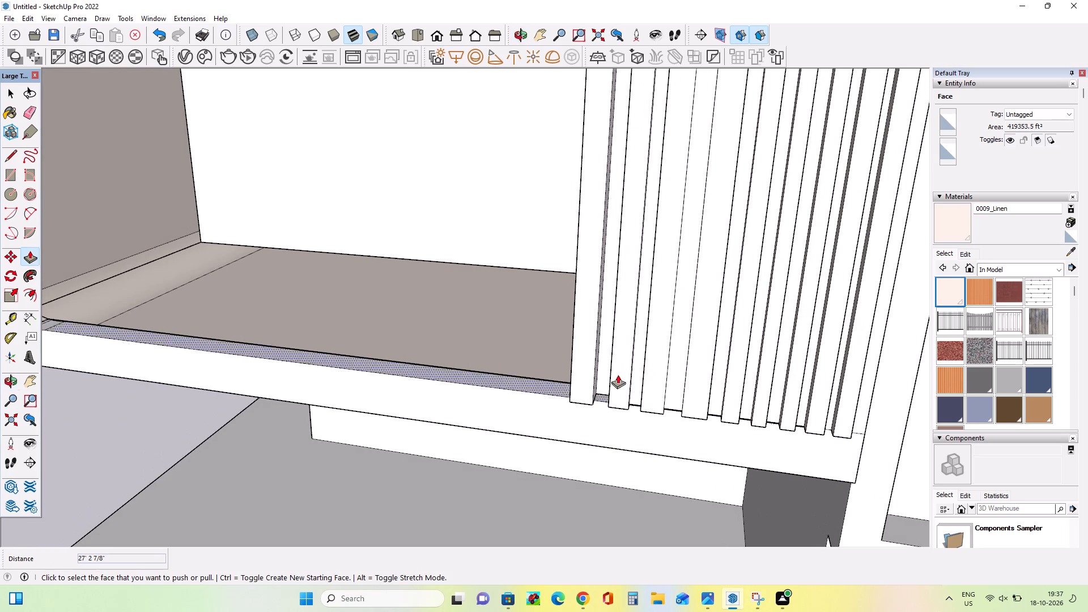
pyautogui.click(639, 377)
pyautogui.click(649, 339)
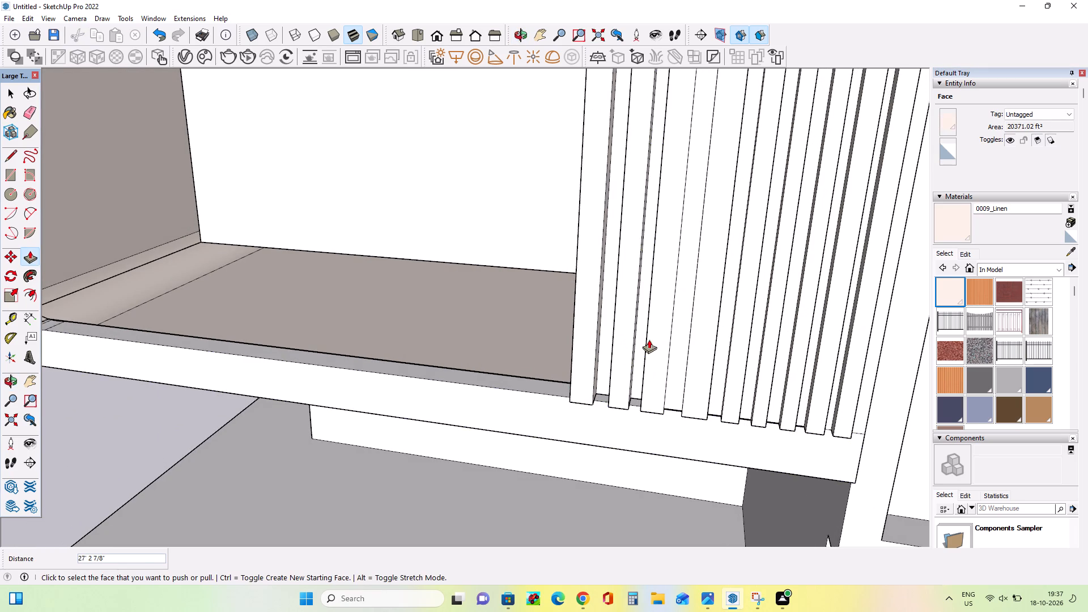
pyautogui.moveTo(685, 356); pyautogui.dragTo(798, 390, button='middle')
pyautogui.moveTo(704, 367); pyautogui.dragTo(690, 390, button='middle')
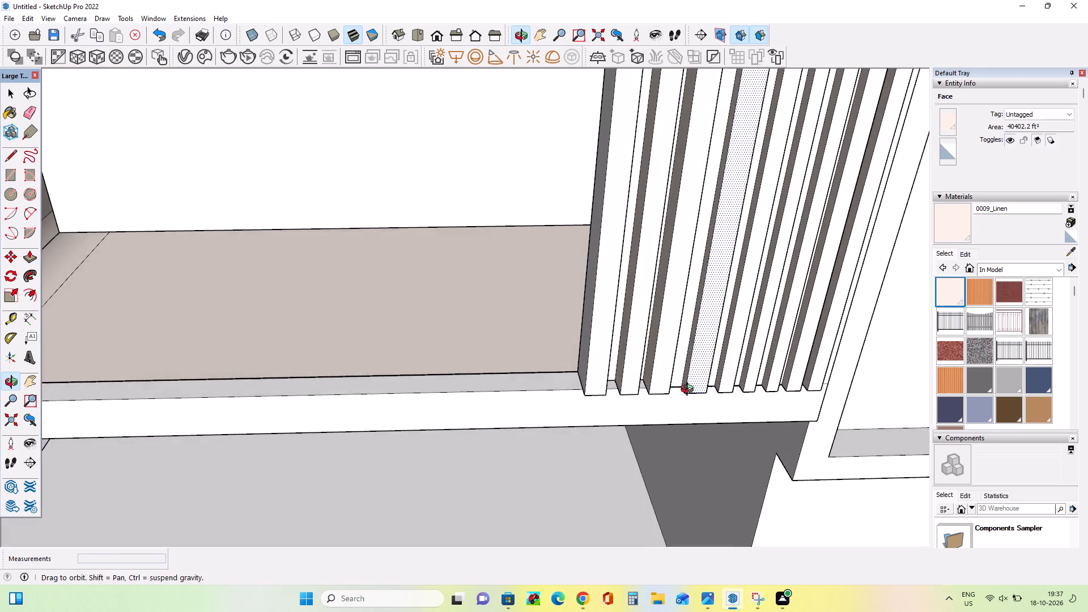
pyautogui.moveTo(690, 390); pyautogui.dragTo(677, 396, button='middle')
pyautogui.click(673, 384)
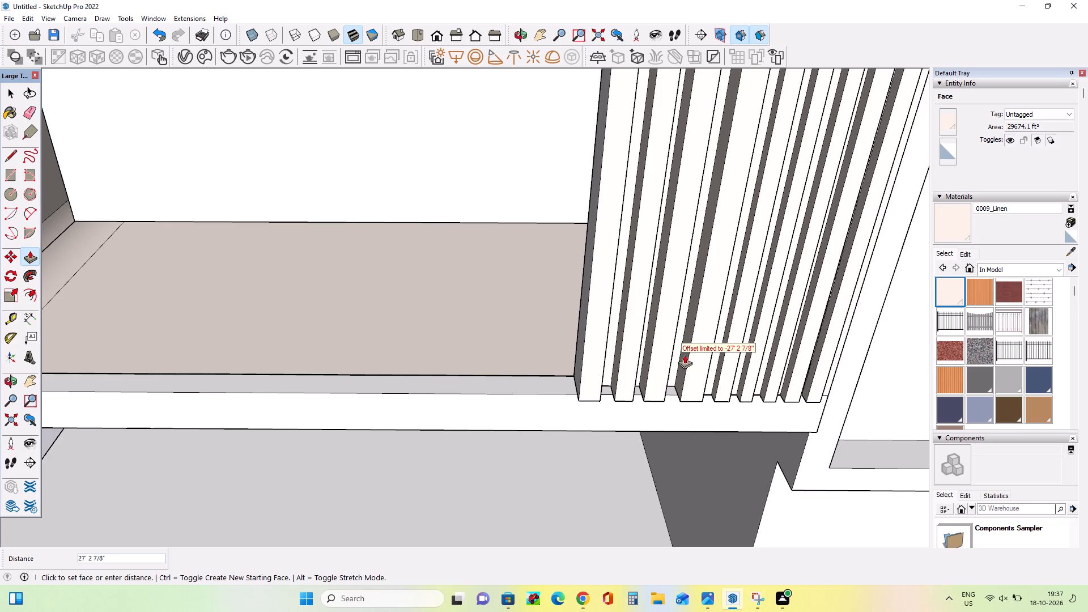
pyautogui.click(685, 355)
# Push/Pull the three middle gap faces, starting beside the fourth slat, inward by the same depth of about 27'.
pyautogui.moveTo(651, 395); pyautogui.dragTo(1087, 389, button='middle')
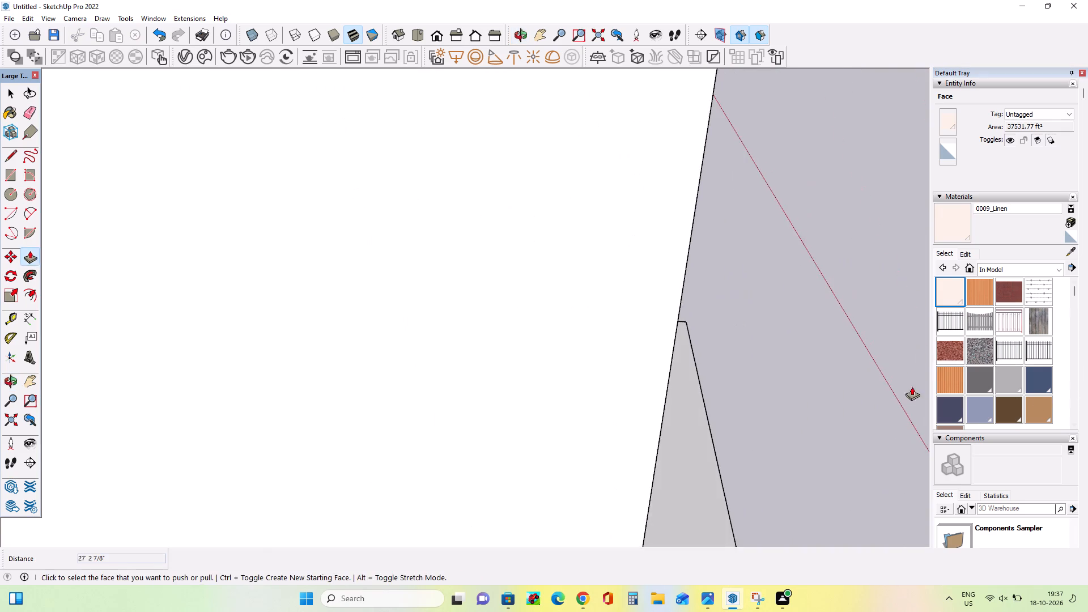
pyautogui.moveTo(899, 386); pyautogui.dragTo(473, 359, button='middle')
pyautogui.scroll(-15, 473, 359)
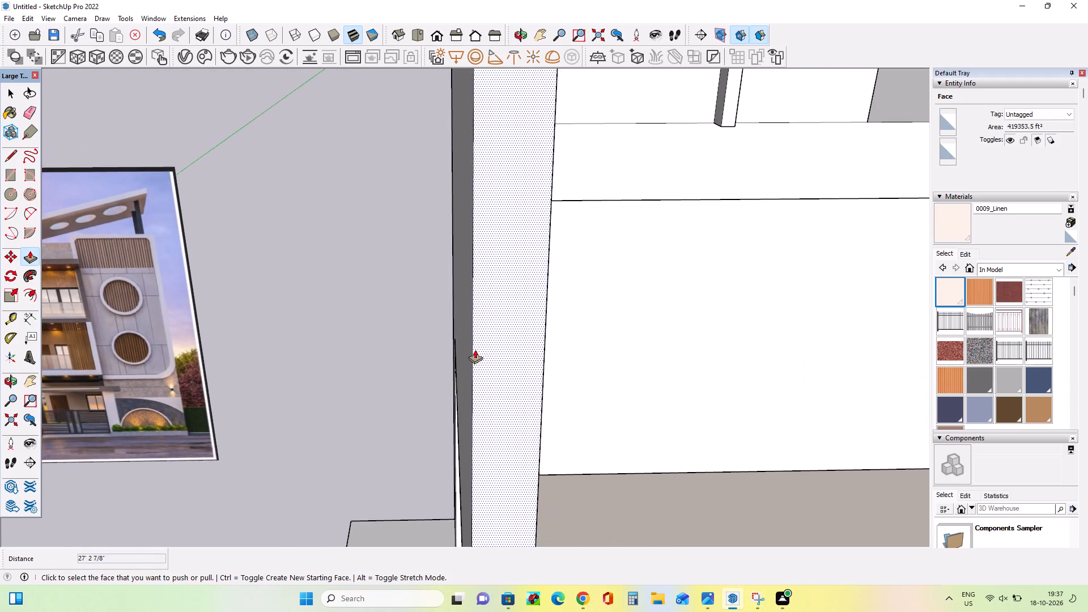
pyautogui.scroll(-2, 475, 350)
pyautogui.scroll(1, 475, 350)
pyautogui.scroll(-17, 475, 350)
pyautogui.scroll(3, 835, 467)
pyautogui.moveTo(826, 464); pyautogui.dragTo(779, 445, button='middle')
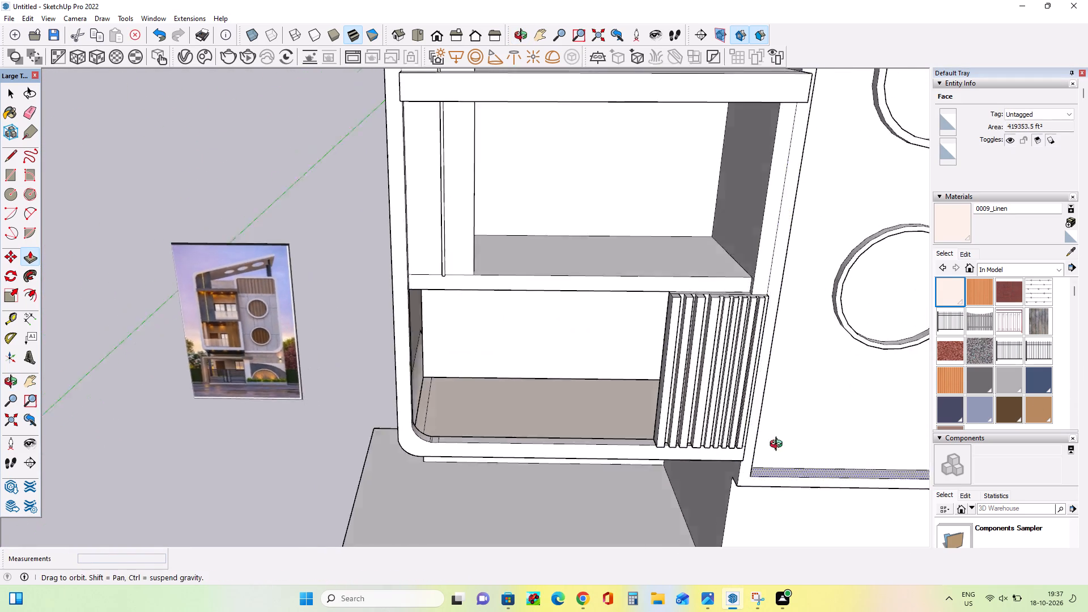
pyautogui.moveTo(779, 445); pyautogui.dragTo(698, 431, button='middle')
pyautogui.scroll(8, 721, 441)
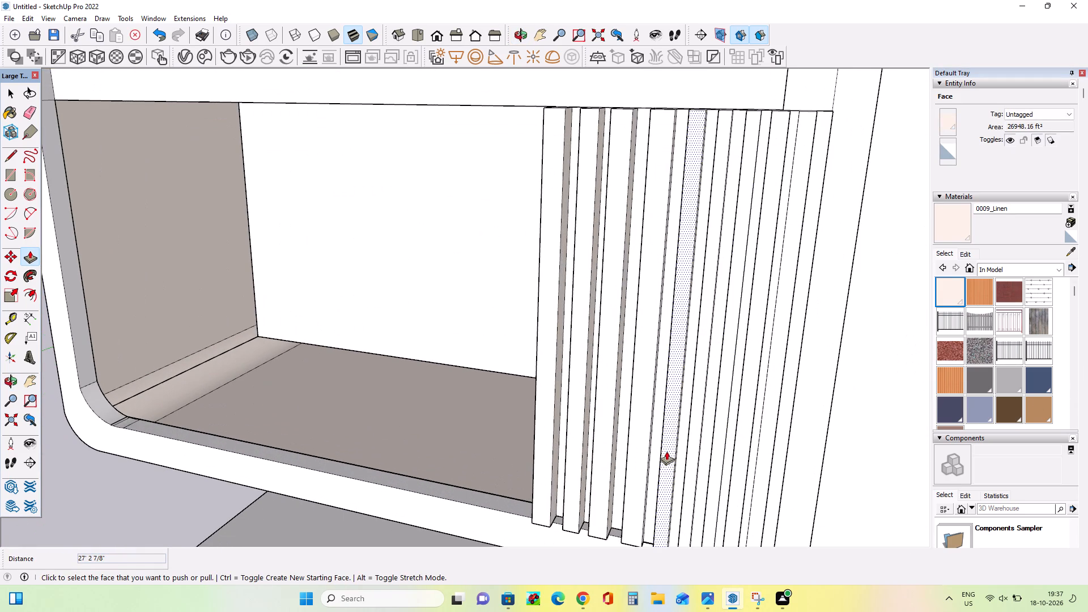
pyautogui.moveTo(770, 359); pyautogui.dragTo(909, 419, button='middle')
pyautogui.click(669, 414)
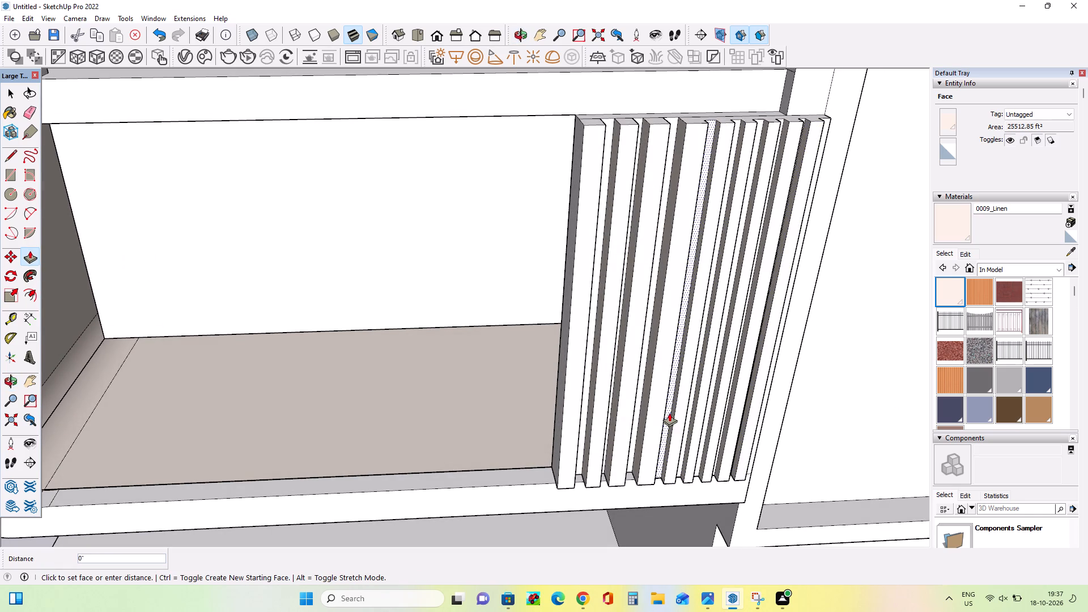
pyautogui.click(665, 398)
pyautogui.moveTo(706, 418); pyautogui.dragTo(631, 425, button='middle')
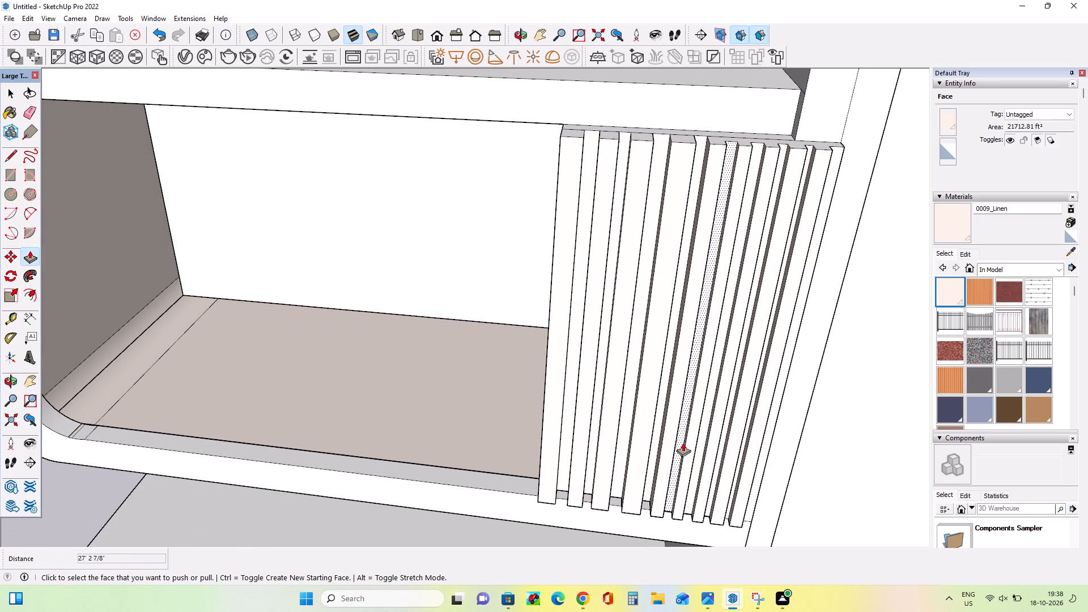
pyautogui.click(683, 443)
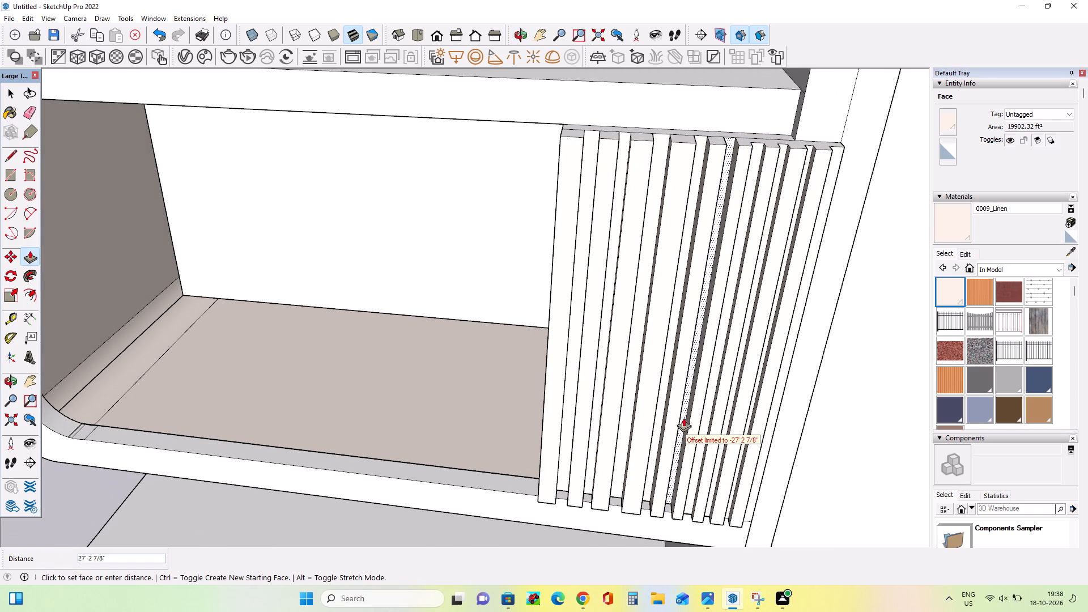
pyautogui.click(684, 416)
pyautogui.moveTo(750, 456); pyautogui.dragTo(631, 447, button='middle')
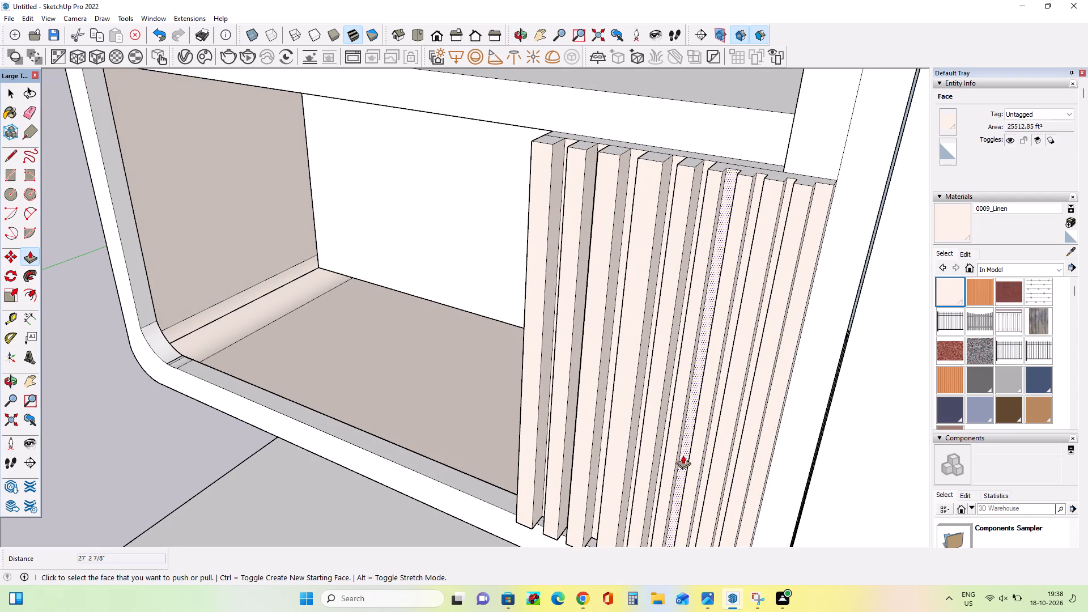
pyautogui.click(683, 455)
pyautogui.click(698, 423)
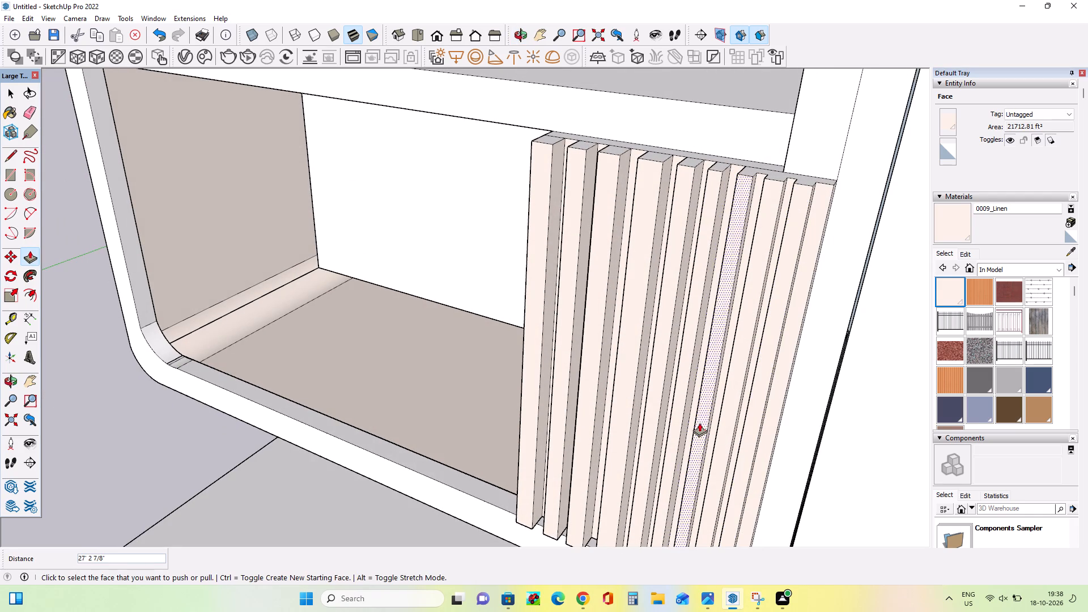
# Push/Pull the last two gap faces and the leftover strip at the panel's outer edge inward by about 27'.
pyautogui.click(712, 440)
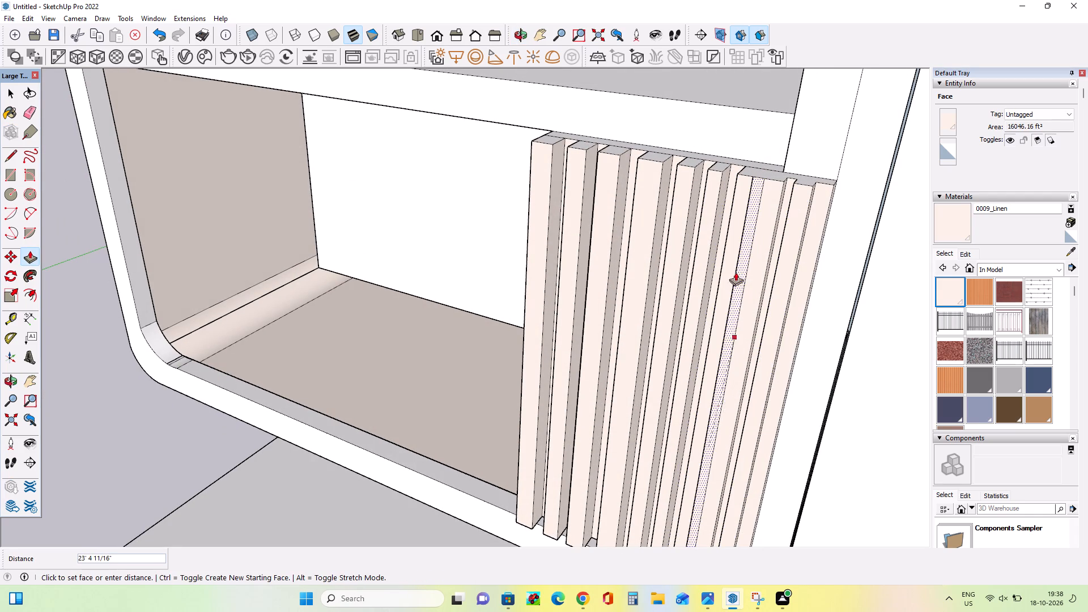
pyautogui.click(772, 116)
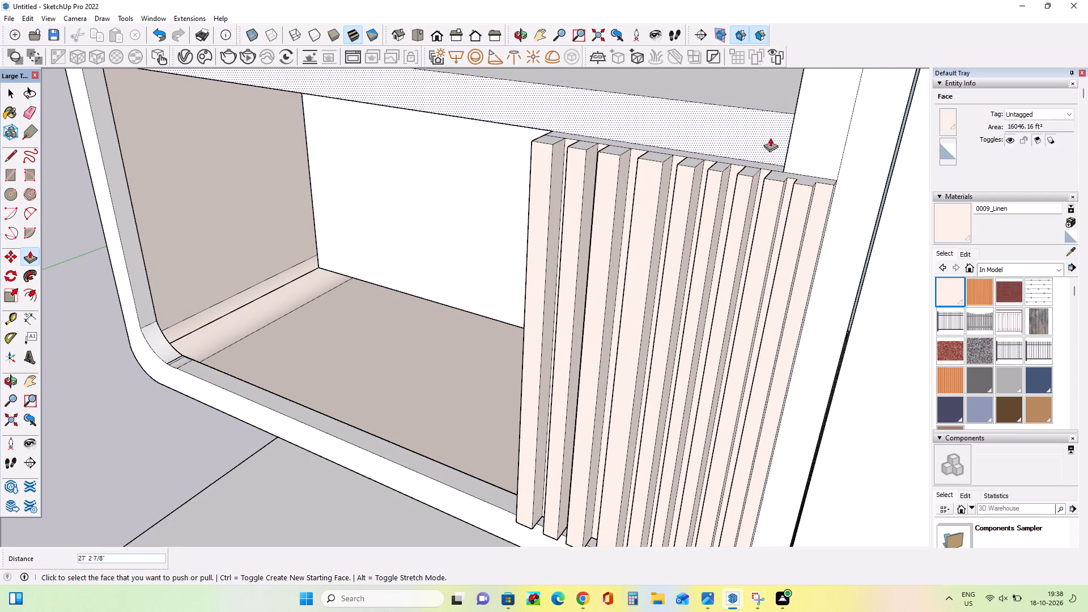
pyautogui.click(782, 209)
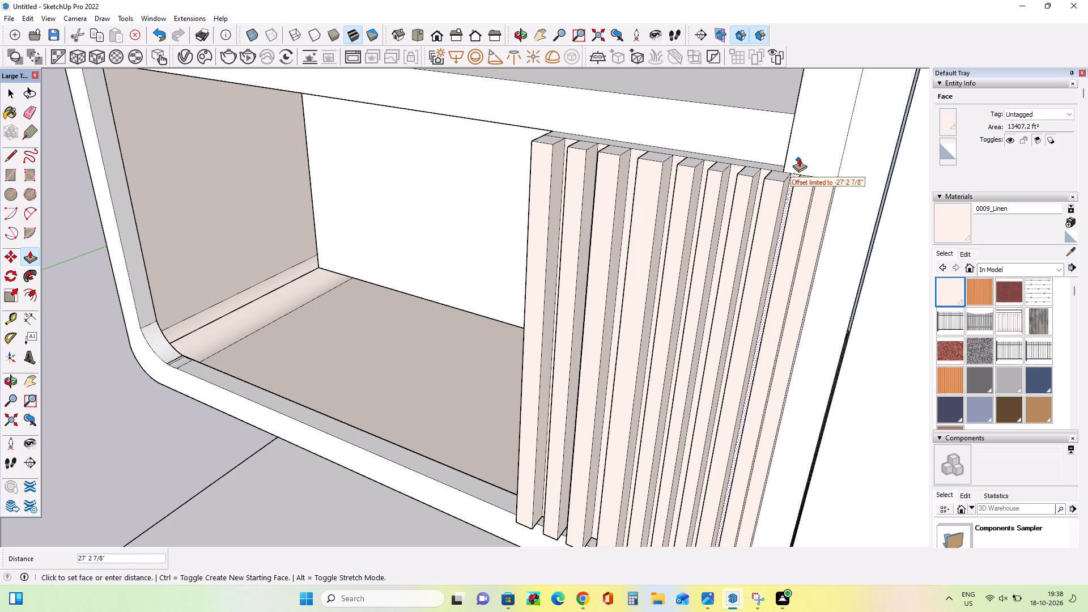
pyautogui.click(799, 158)
pyautogui.click(815, 205)
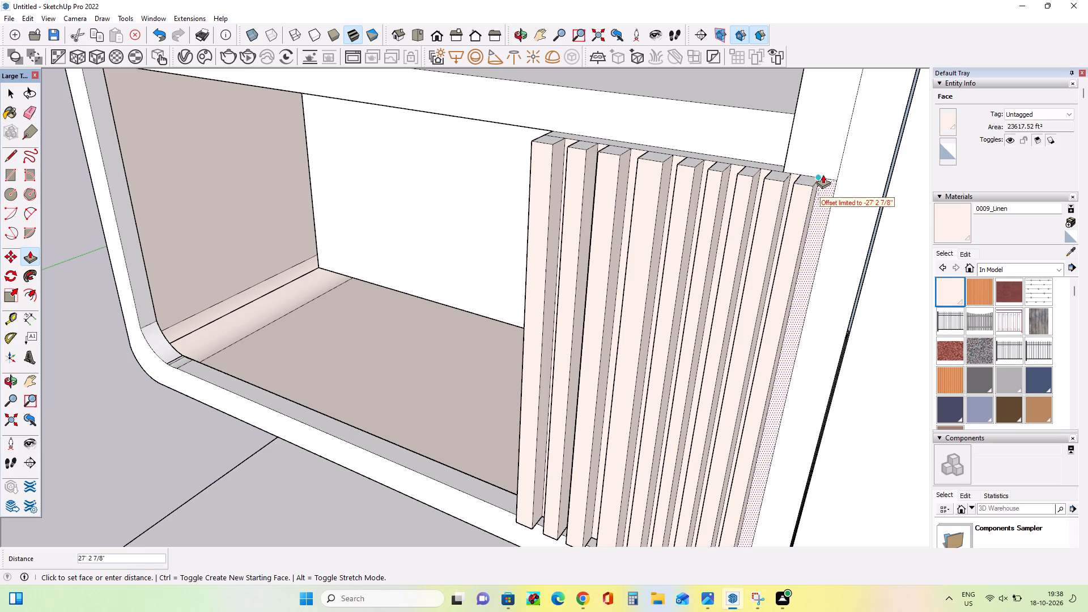
pyautogui.click(823, 175)
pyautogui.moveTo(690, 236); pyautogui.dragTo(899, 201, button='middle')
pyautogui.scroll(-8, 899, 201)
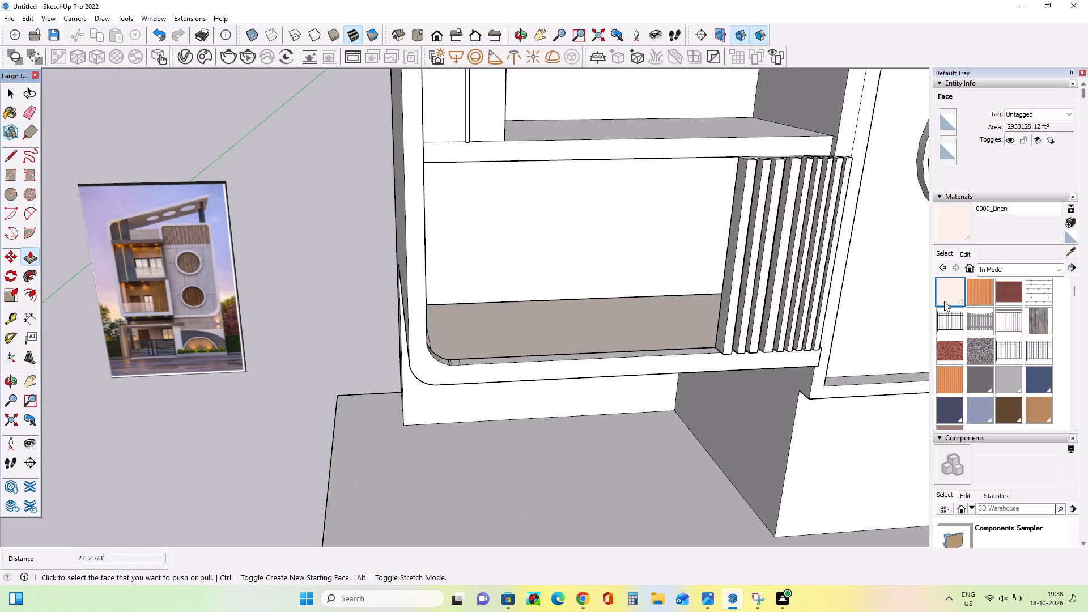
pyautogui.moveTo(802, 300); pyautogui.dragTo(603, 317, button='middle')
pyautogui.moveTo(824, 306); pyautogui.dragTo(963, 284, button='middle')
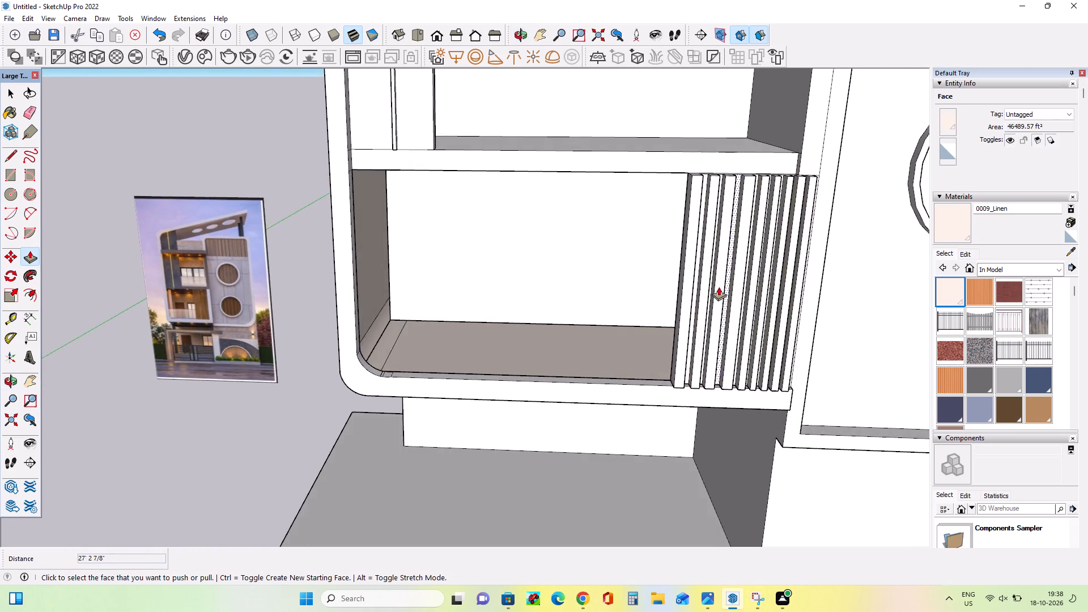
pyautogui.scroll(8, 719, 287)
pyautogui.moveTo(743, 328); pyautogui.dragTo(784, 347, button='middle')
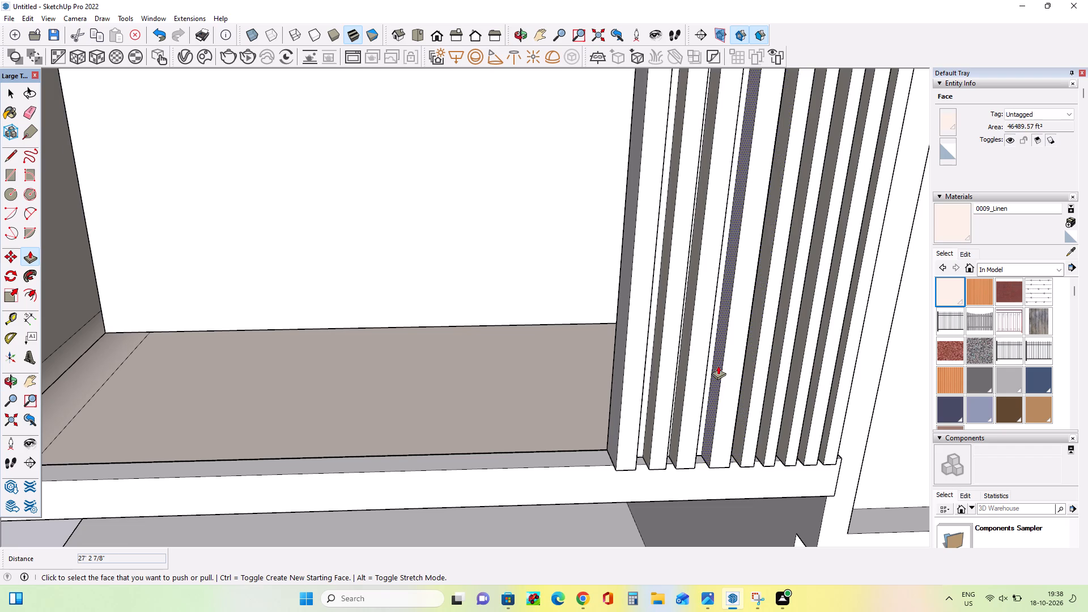
# Push/Pull the outer side face of the fourth slat inward by about 14' to narrow the slat.
pyautogui.moveTo(796, 355); pyautogui.dragTo(642, 359, button='middle')
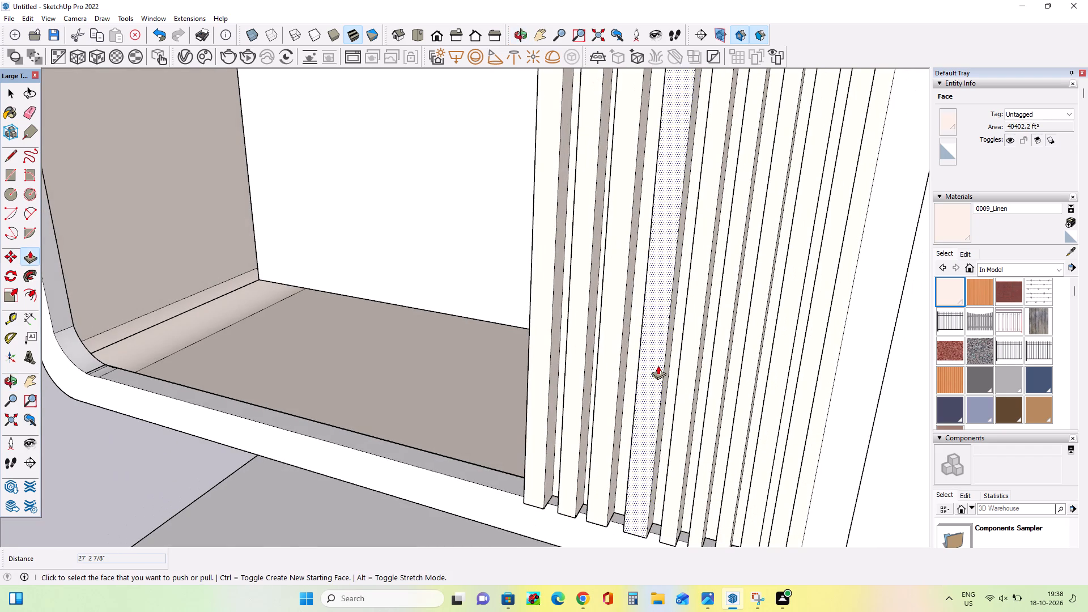
pyautogui.moveTo(694, 367); pyautogui.dragTo(619, 368, button='middle')
pyautogui.click(594, 373)
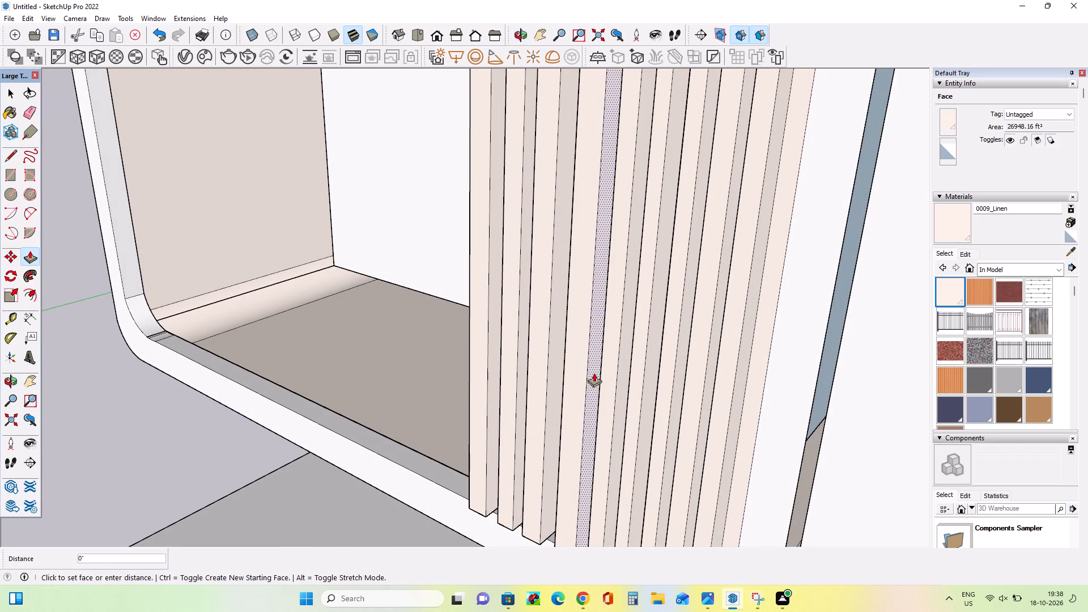
pyautogui.click(589, 364)
# Paint the front faces of the first four slats, from the panel's inner edge, with Wood Bamboo from the Wood materials.
pyautogui.moveTo(568, 356); pyautogui.dragTo(702, 350, button='middle')
pyautogui.scroll(-1, 702, 350)
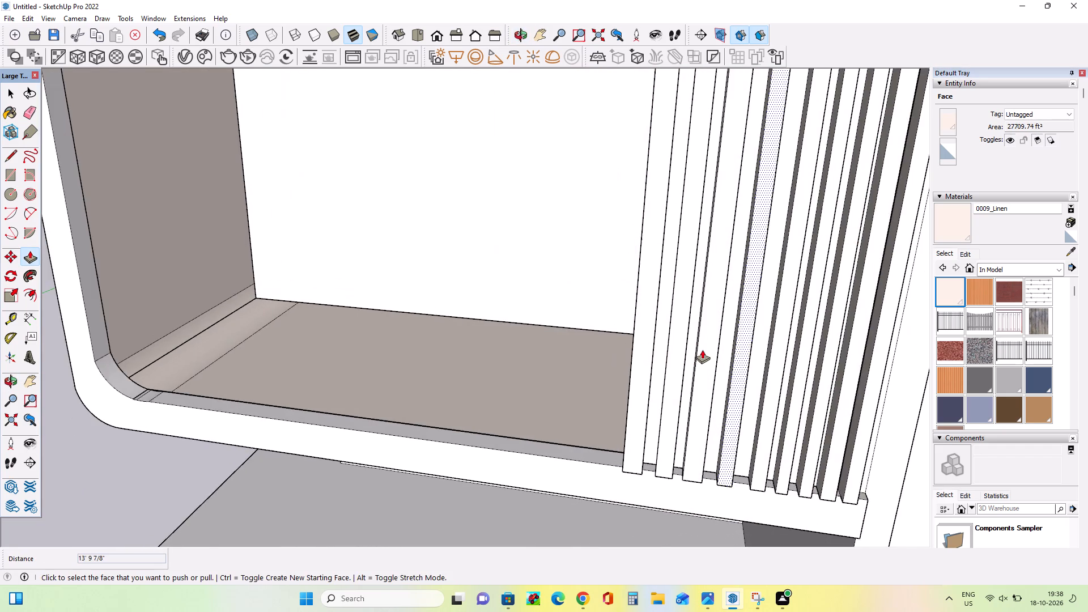
pyautogui.scroll(-8, 702, 350)
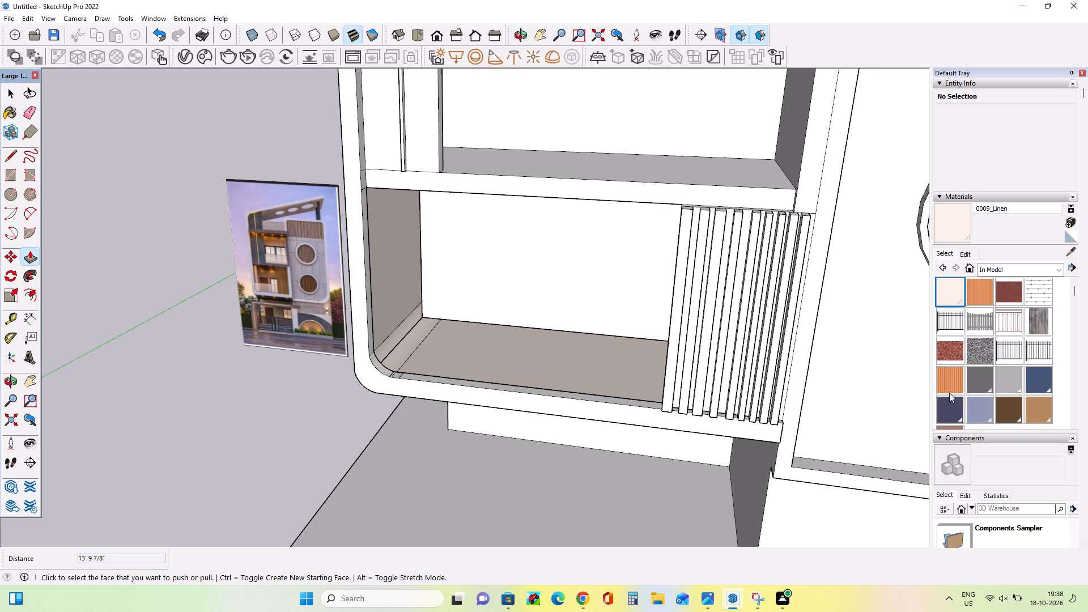
pyautogui.click(997, 271)
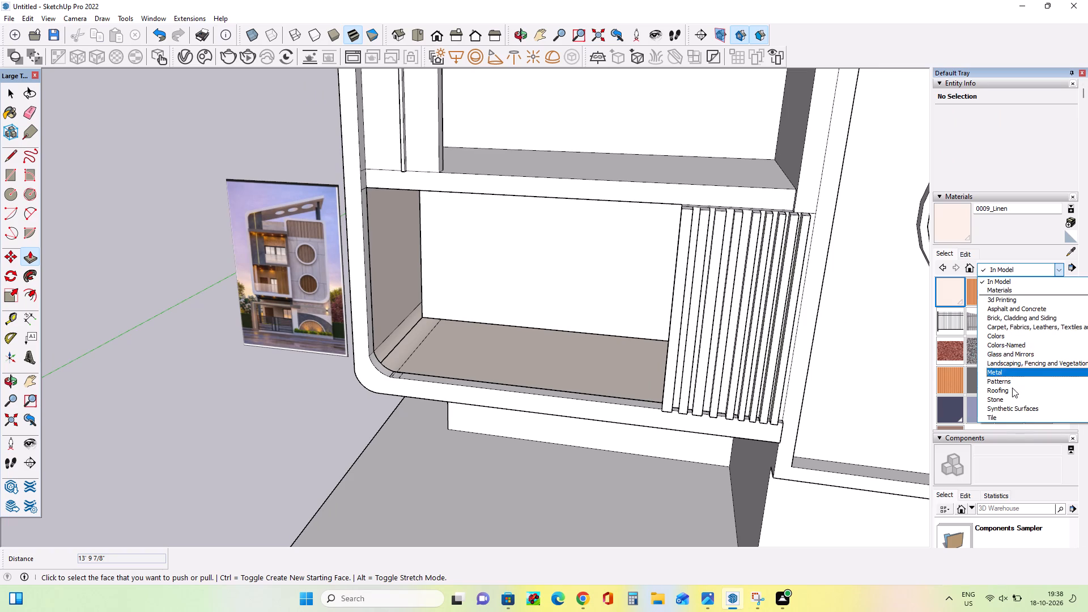
pyautogui.scroll(-4, 1016, 388)
pyautogui.click(1011, 416)
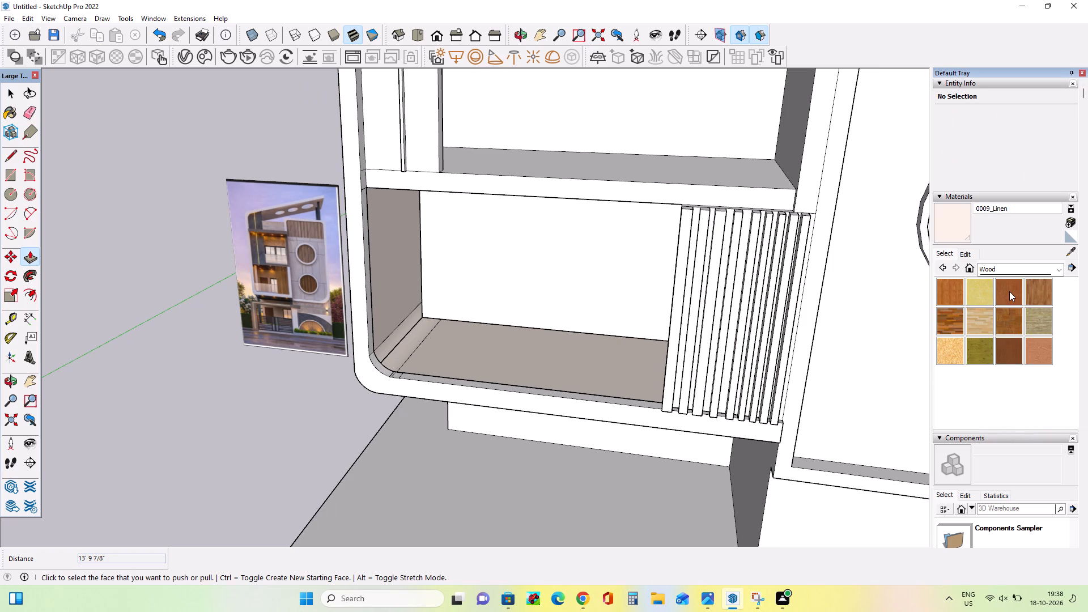
pyautogui.click(945, 294)
pyautogui.scroll(7, 718, 322)
pyautogui.click(655, 318)
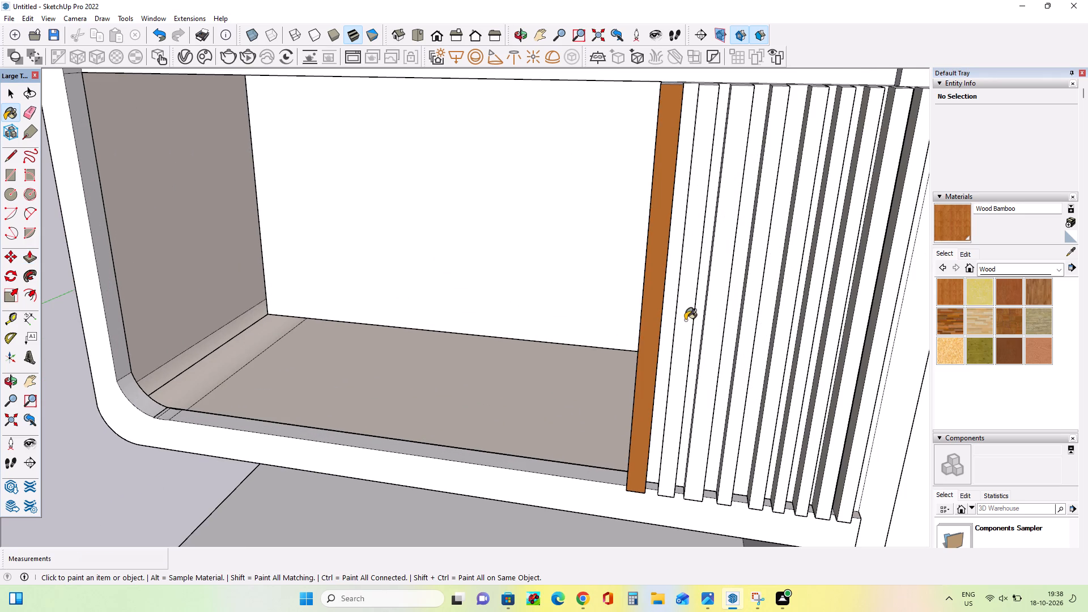
pyautogui.click(685, 320)
pyautogui.click(720, 323)
pyautogui.click(750, 324)
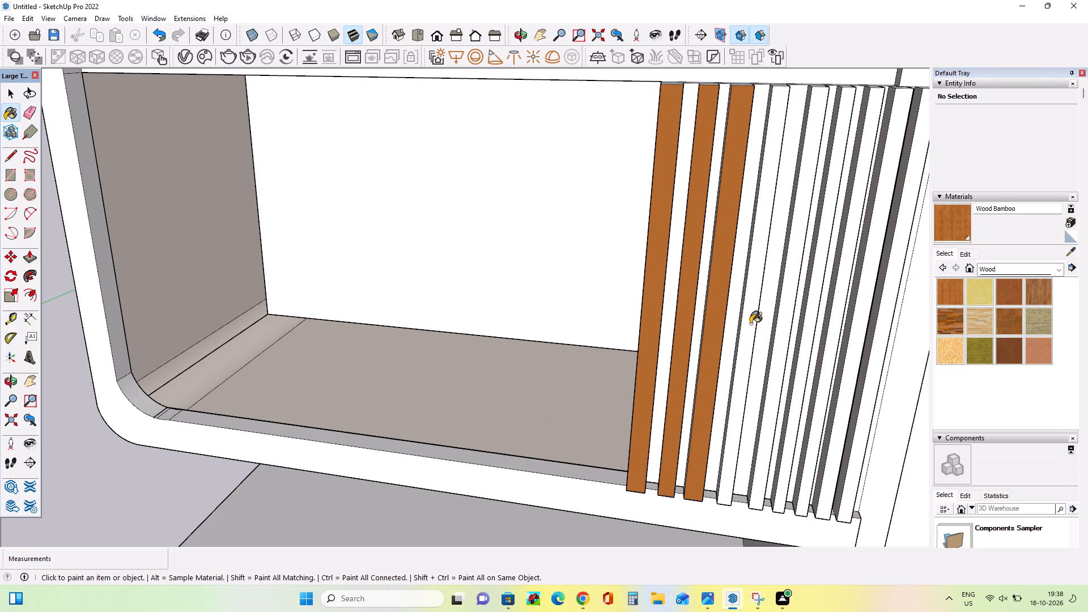
# Paint the front faces of the remaining five slats with the same Wood Bamboo material.
pyautogui.click(780, 328)
pyautogui.click(806, 335)
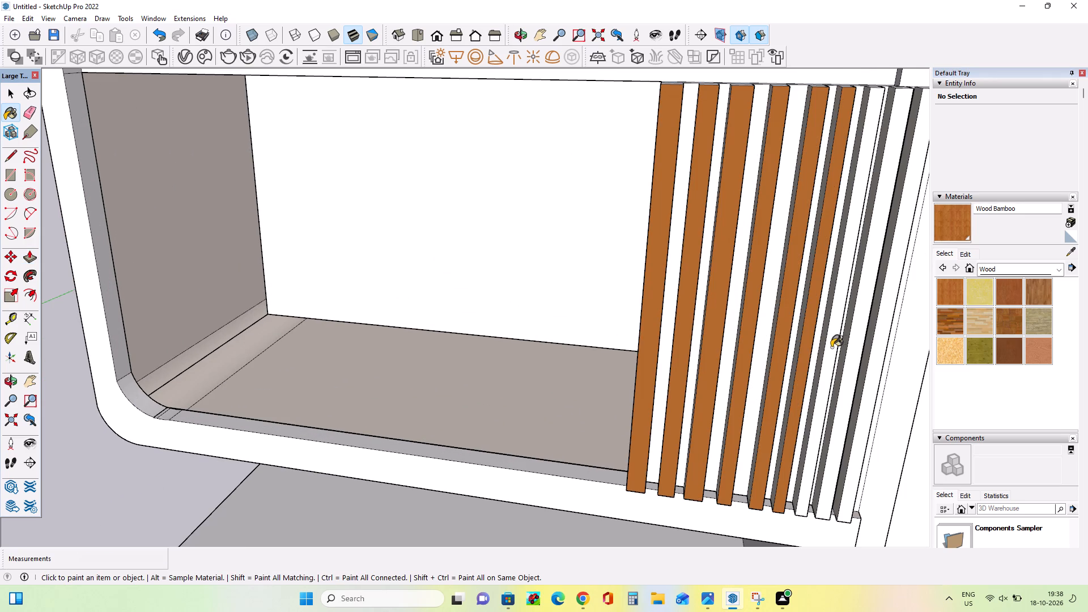
pyautogui.click(831, 347)
pyautogui.click(860, 352)
pyautogui.click(878, 352)
# Paint the inner side faces of the five outermost slats with Wood Bamboo, working from the ninth slat back to the fifth.
pyautogui.moveTo(761, 359); pyautogui.dragTo(854, 387, button='middle')
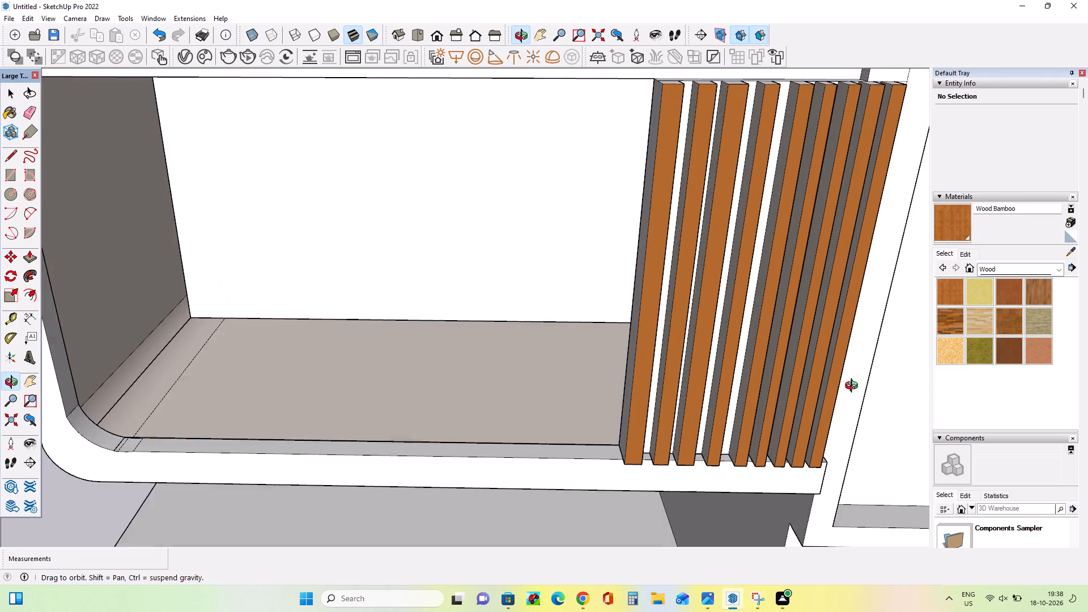
pyautogui.moveTo(854, 387); pyautogui.dragTo(855, 388, button='middle')
pyautogui.click(810, 385)
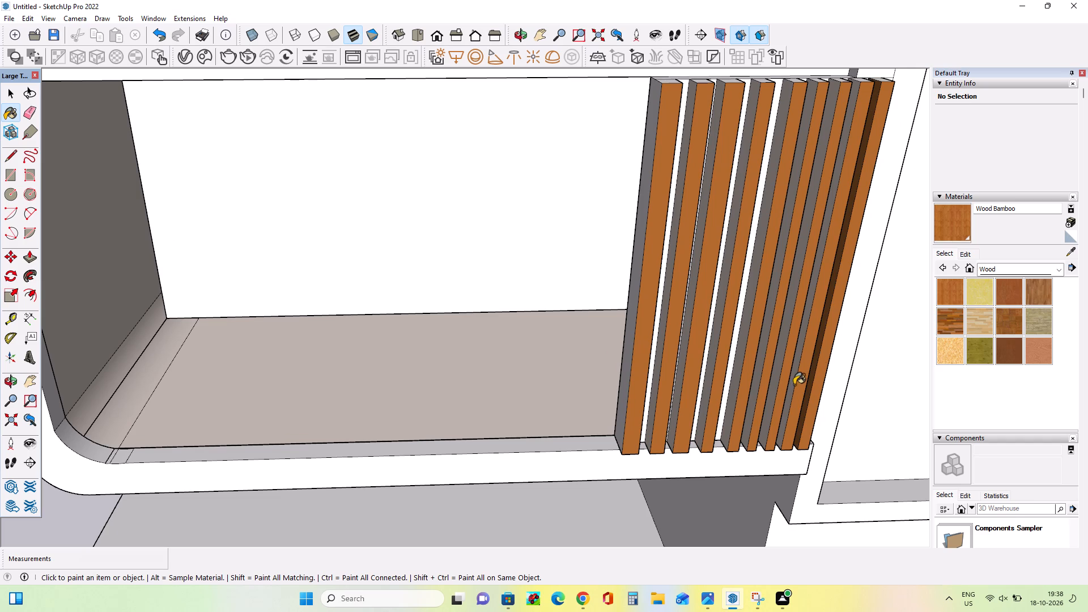
pyautogui.click(794, 385)
pyautogui.click(777, 381)
pyautogui.click(758, 377)
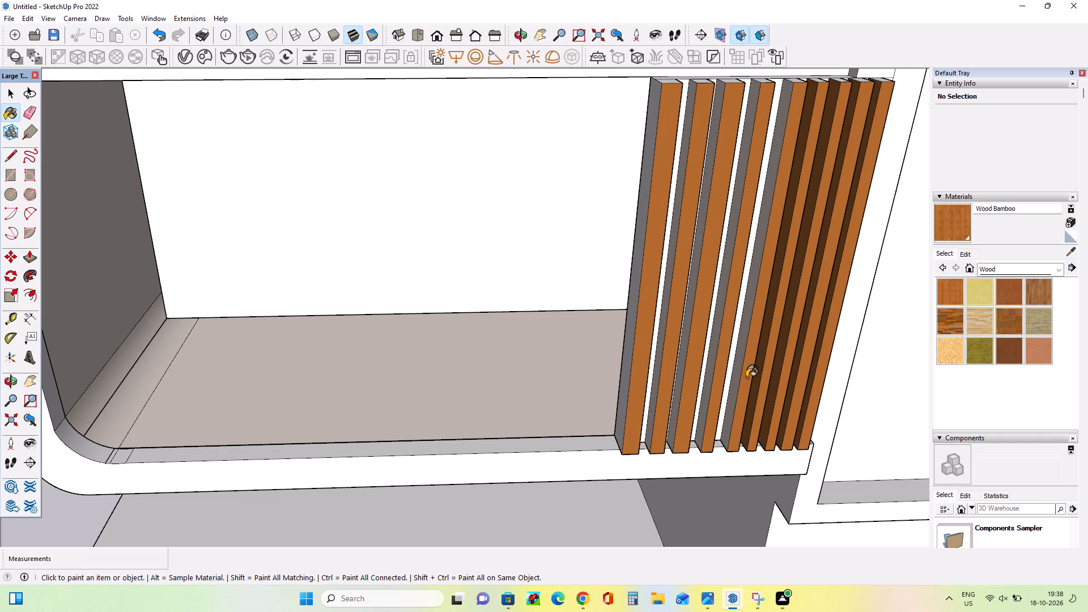
pyautogui.click(736, 377)
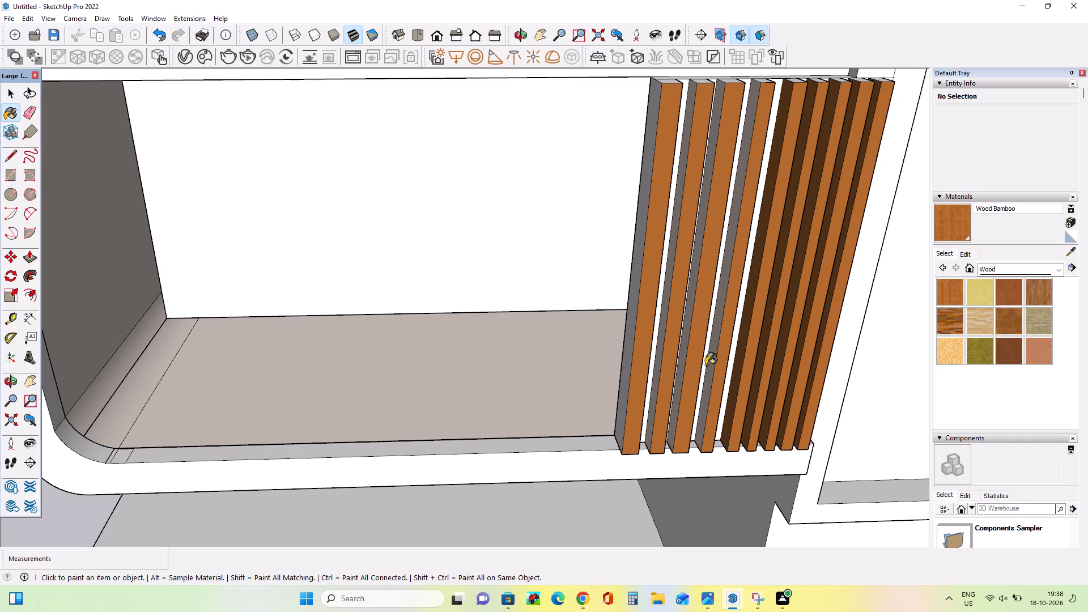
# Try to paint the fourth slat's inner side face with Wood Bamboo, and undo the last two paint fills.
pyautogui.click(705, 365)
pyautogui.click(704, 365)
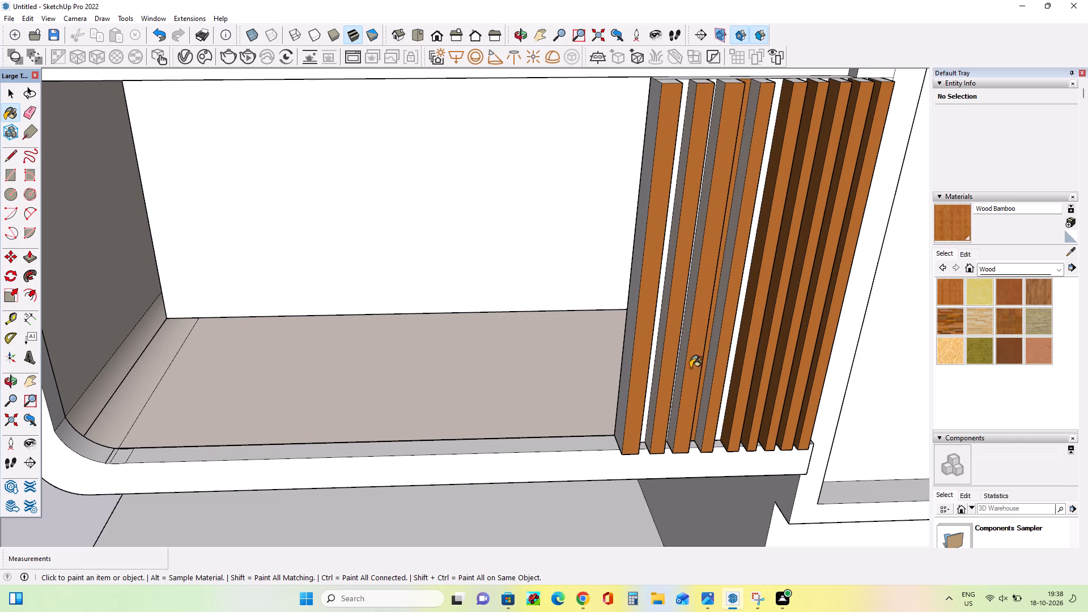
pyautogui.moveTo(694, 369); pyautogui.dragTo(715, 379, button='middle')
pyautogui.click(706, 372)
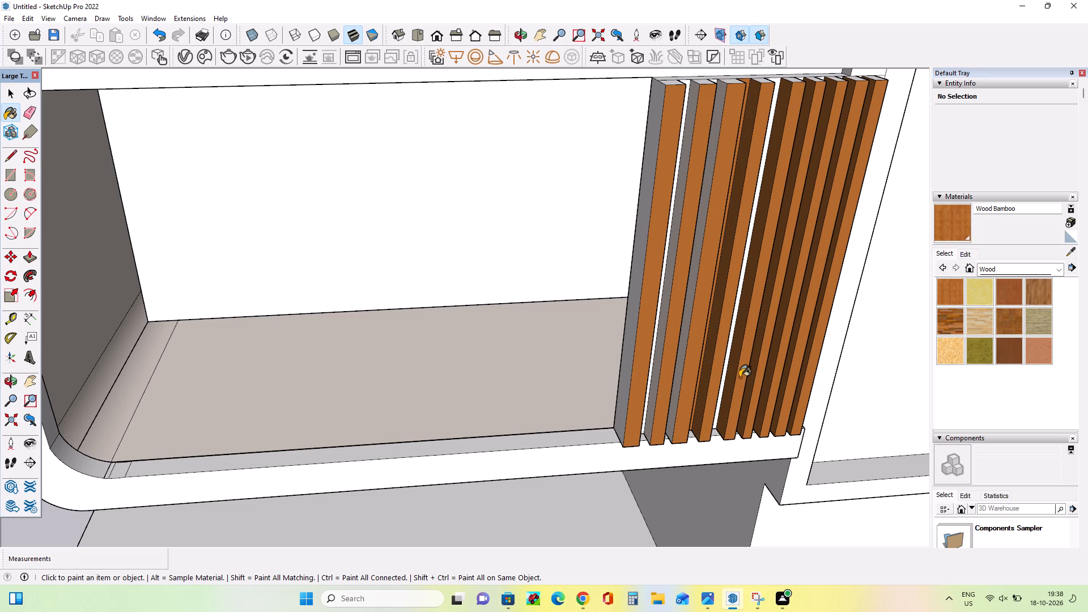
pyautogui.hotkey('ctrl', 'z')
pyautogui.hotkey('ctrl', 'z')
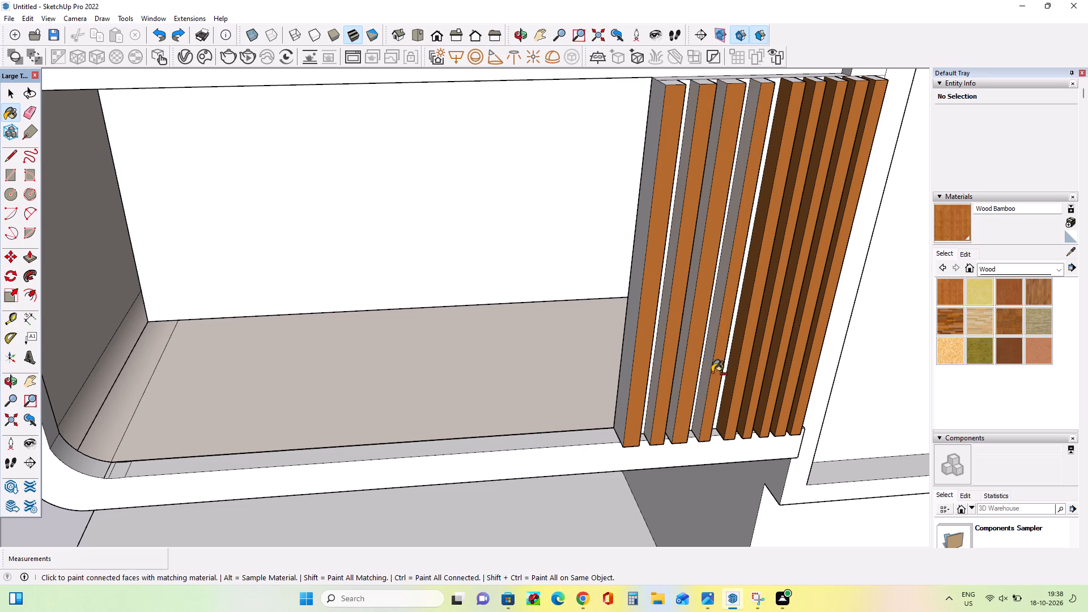
# Paint the inner side faces of the fourth, third, second and first slats with Wood Bamboo.
pyautogui.click(712, 350)
pyautogui.click(682, 362)
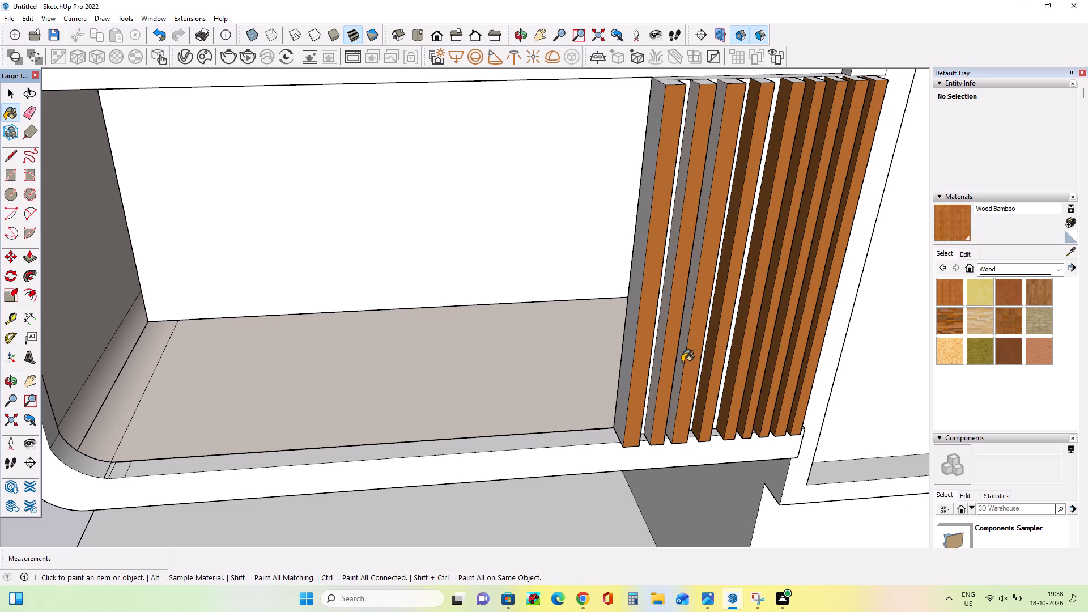
pyautogui.click(657, 350)
pyautogui.click(632, 347)
# Paint the first three recessed gap faces between the slats with Translucent Glass Gray from the Glass and Mirrors materials.
pyautogui.moveTo(698, 366); pyautogui.dragTo(669, 363, button='middle')
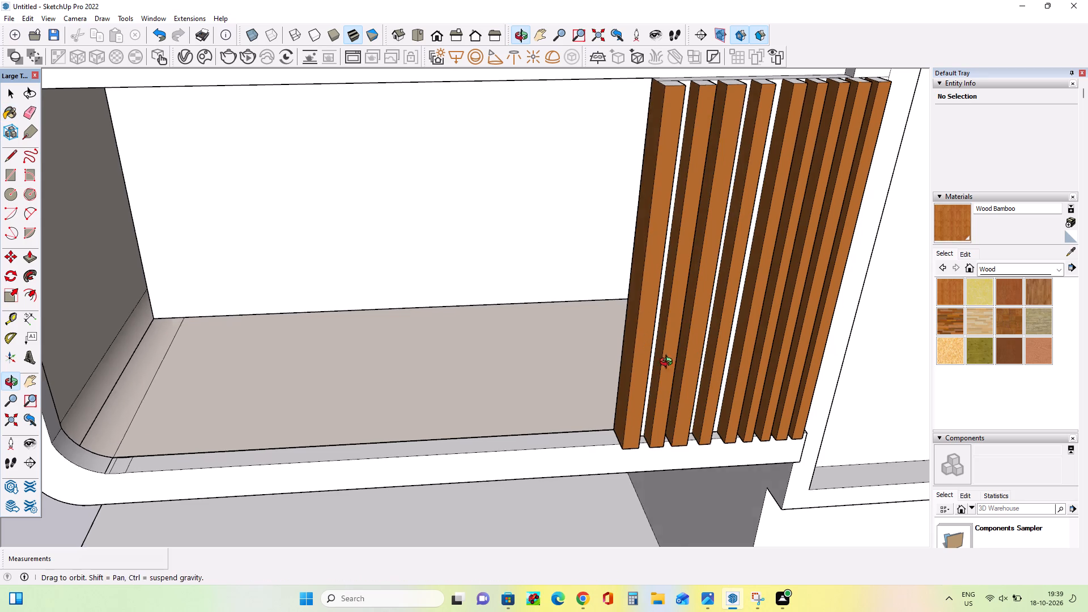
pyautogui.moveTo(669, 363); pyautogui.dragTo(576, 359, button='middle')
pyautogui.scroll(-9, 576, 364)
pyautogui.moveTo(600, 357); pyautogui.dragTo(679, 356, button='middle')
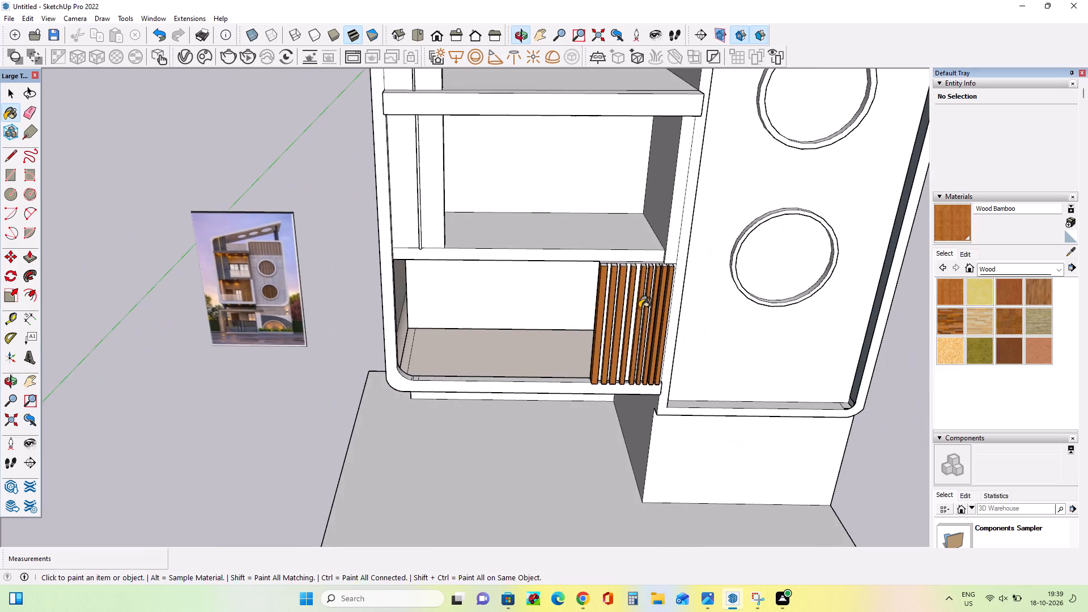
pyautogui.scroll(10, 642, 296)
pyautogui.moveTo(620, 312); pyautogui.dragTo(583, 318, button='middle')
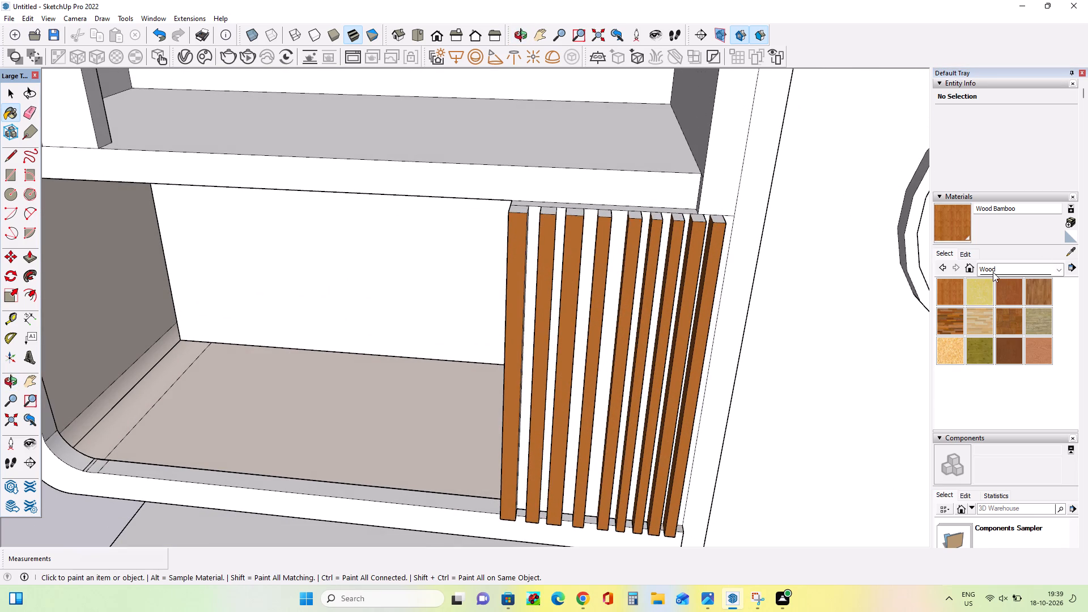
pyautogui.click(993, 272)
pyautogui.click(1010, 324)
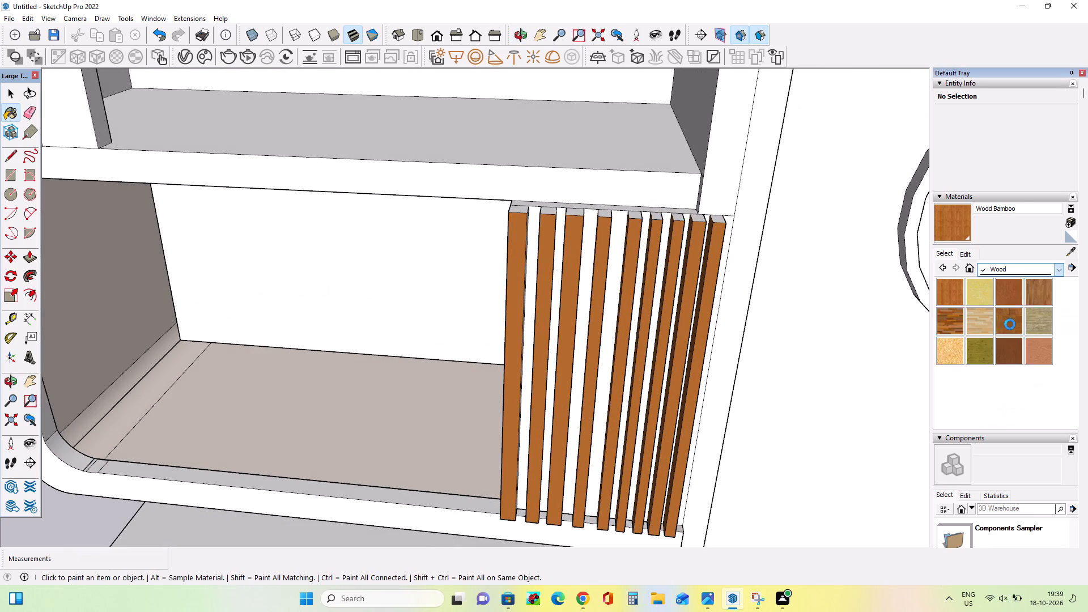
pyautogui.click(1038, 330)
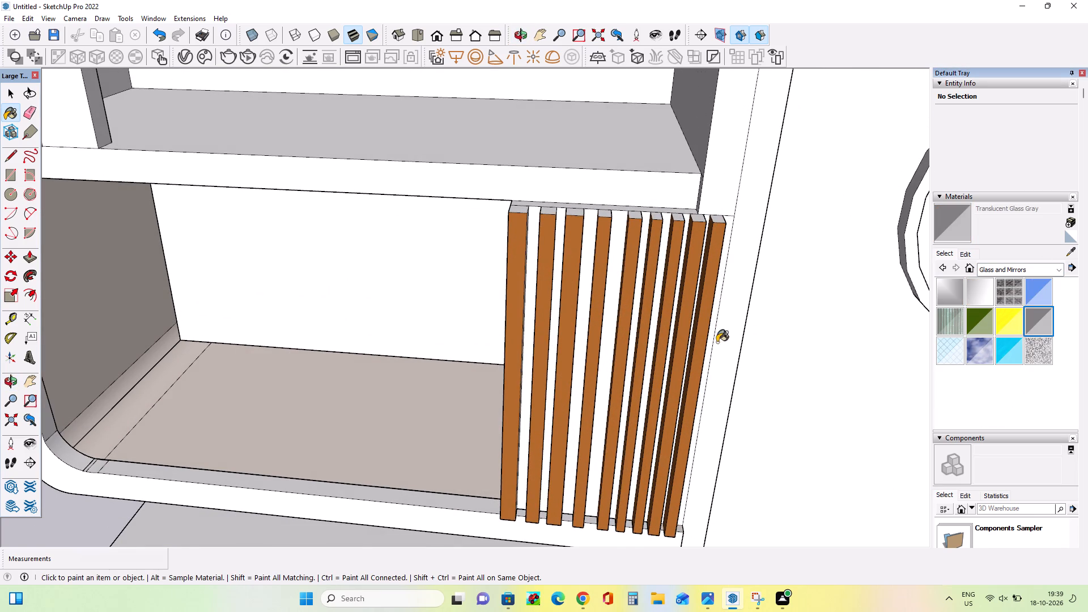
pyautogui.scroll(4, 533, 355)
pyautogui.click(529, 341)
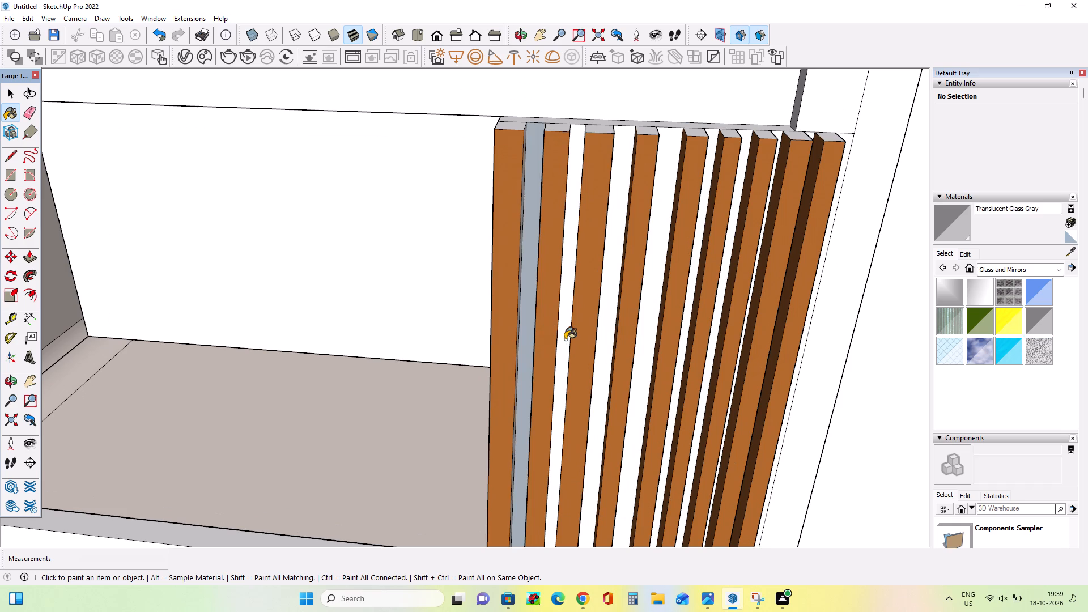
pyautogui.click(565, 339)
pyautogui.click(603, 338)
# Paint the remaining five recessed gap faces, from the fourth slat outward, with Translucent Glass Gray.
pyautogui.click(645, 342)
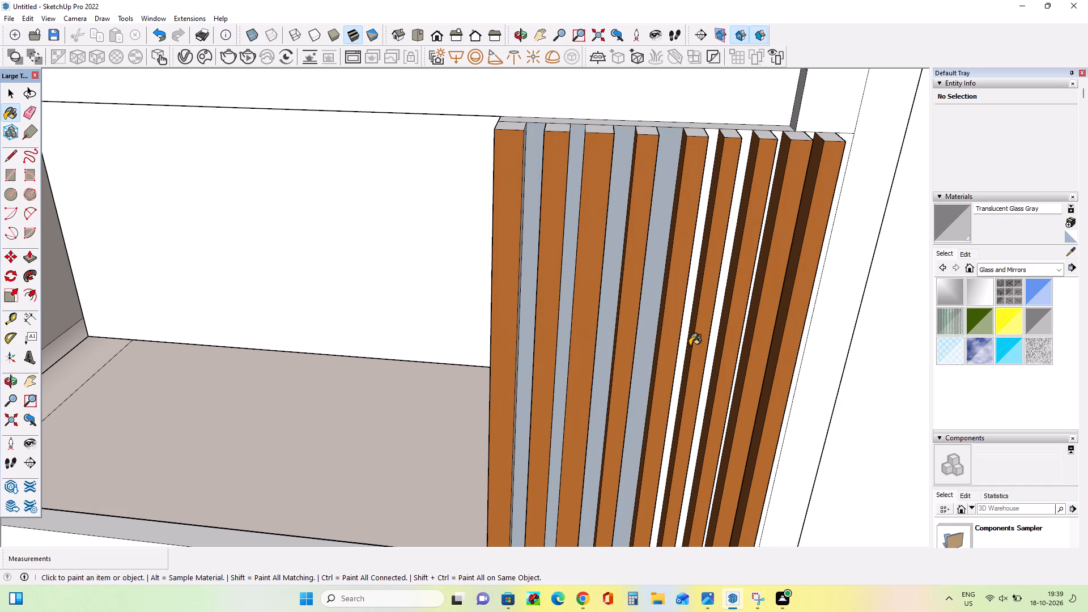
pyautogui.click(686, 343)
pyautogui.click(713, 353)
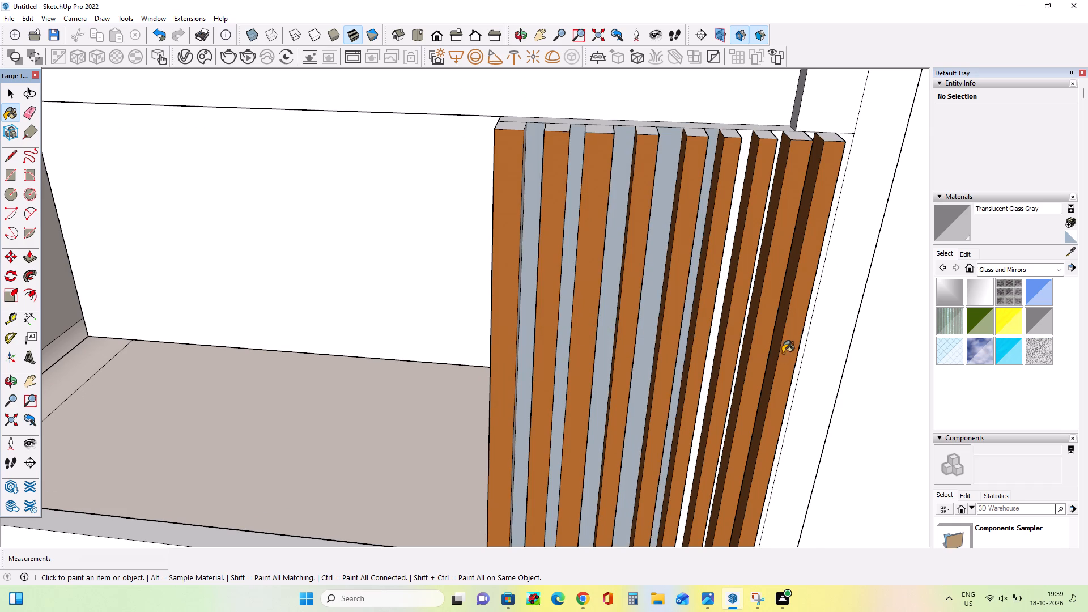
pyautogui.moveTo(783, 353); pyautogui.dragTo(692, 329, button='middle')
pyautogui.click(752, 342)
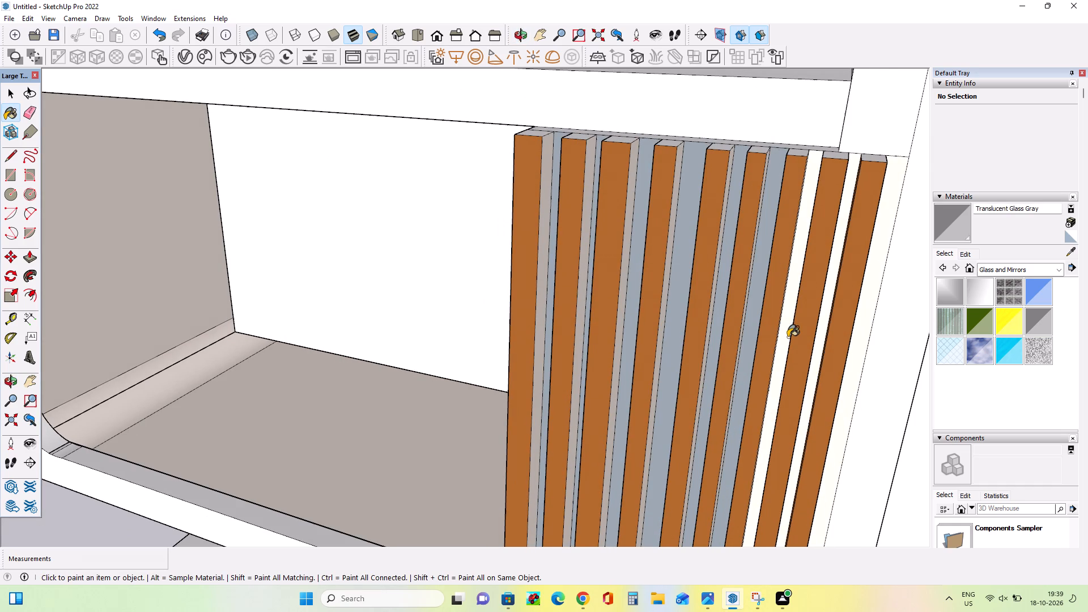
pyautogui.click(788, 337)
pyautogui.click(822, 340)
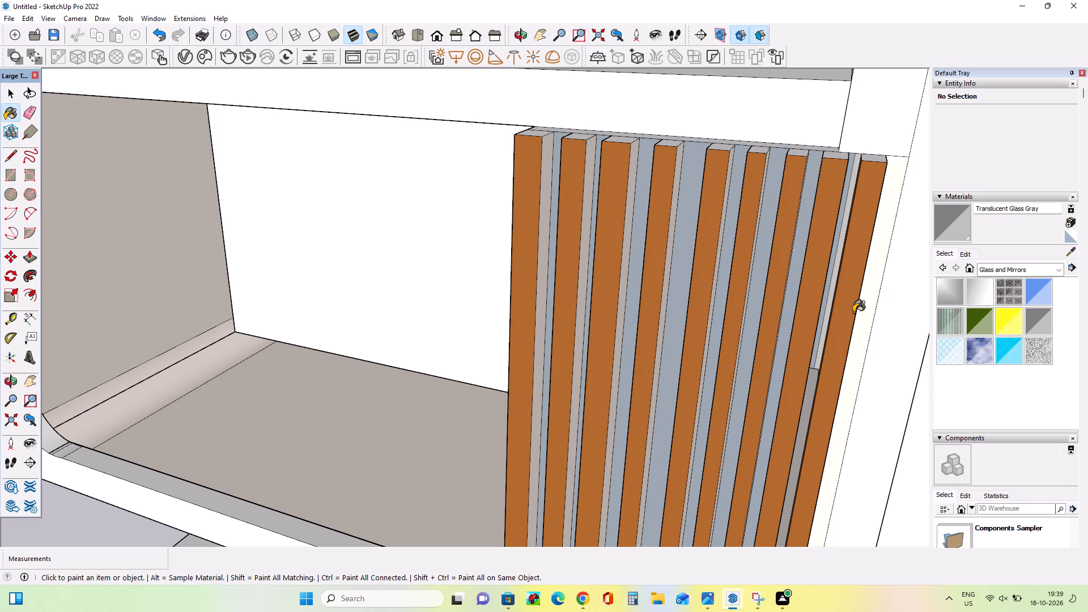
# Review the painted slat panel on the facade and examine the lower balcony and its surroundings in the reference image.
pyautogui.scroll(-20, 865, 303)
pyautogui.scroll(-2, 865, 303)
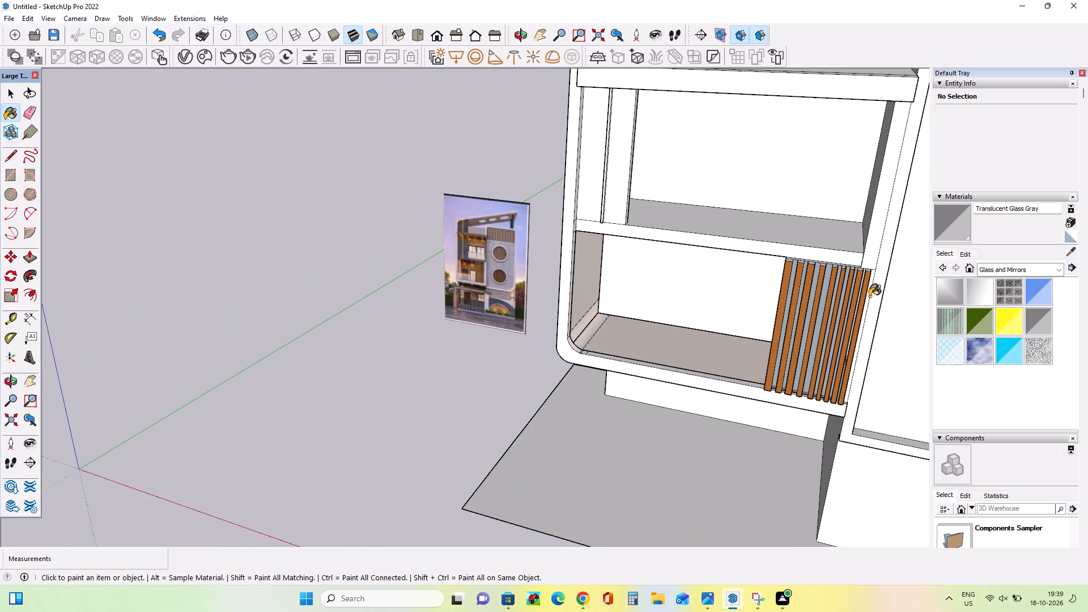
pyautogui.scroll(-2, 869, 296)
pyautogui.moveTo(833, 346); pyautogui.dragTo(839, 257, button='middle')
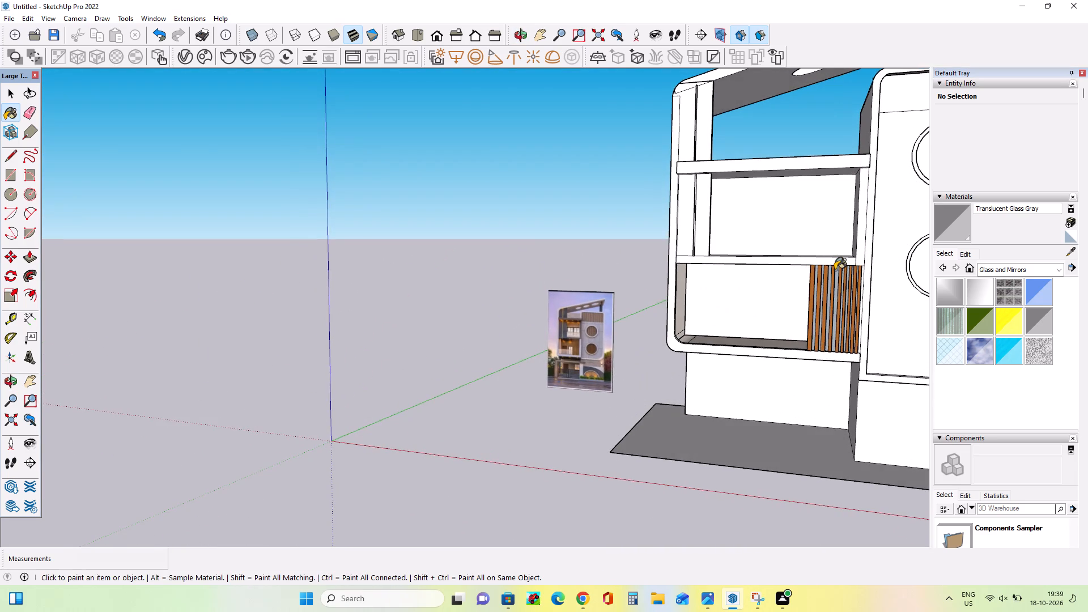
pyautogui.scroll(1, 835, 270)
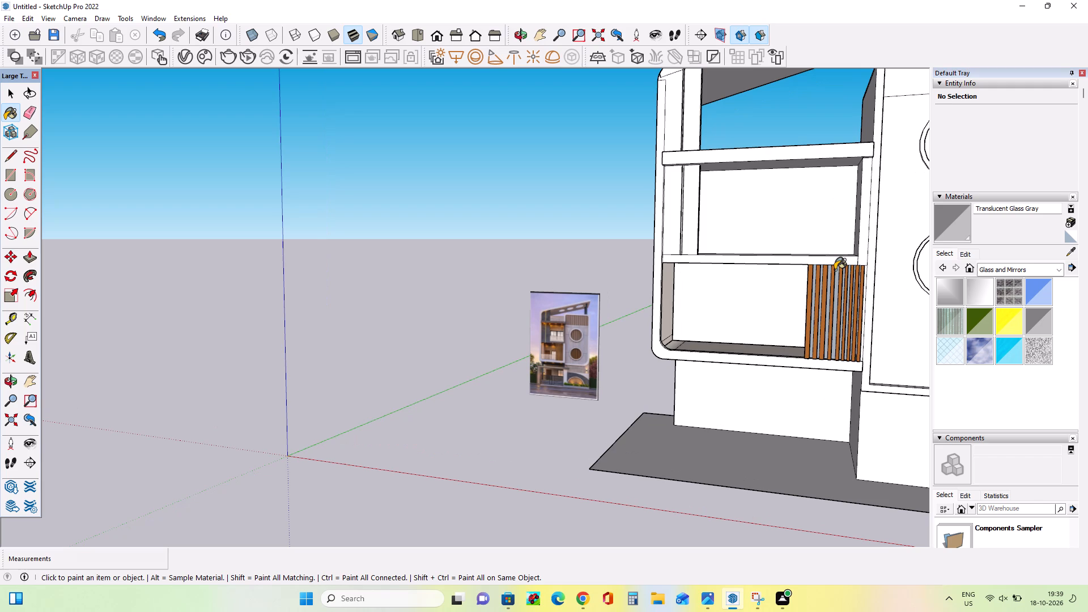
pyautogui.scroll(4, 522, 360)
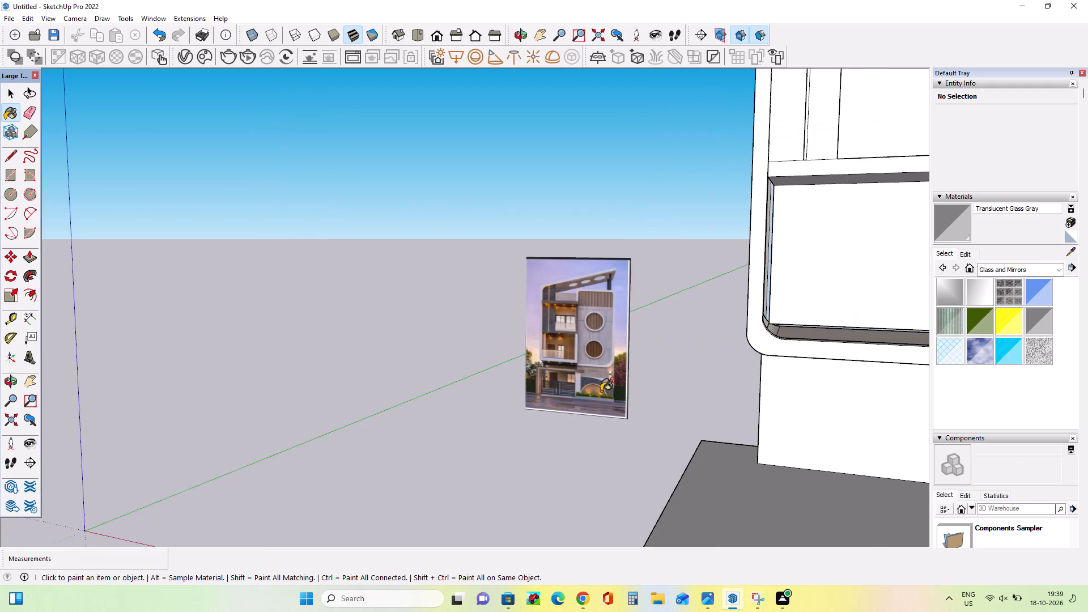
pyautogui.scroll(3, 602, 390)
pyautogui.scroll(9, 551, 330)
pyautogui.moveTo(551, 330); pyautogui.dragTo(592, 316, button='middle')
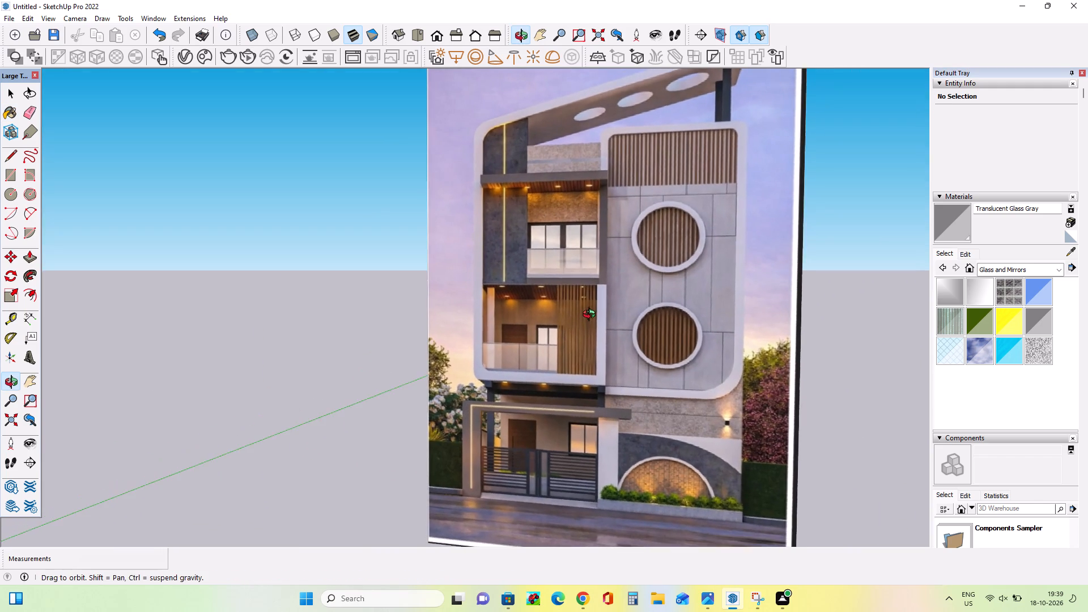
pyautogui.moveTo(592, 316); pyautogui.dragTo(620, 312, button='middle')
pyautogui.scroll(3, 494, 333)
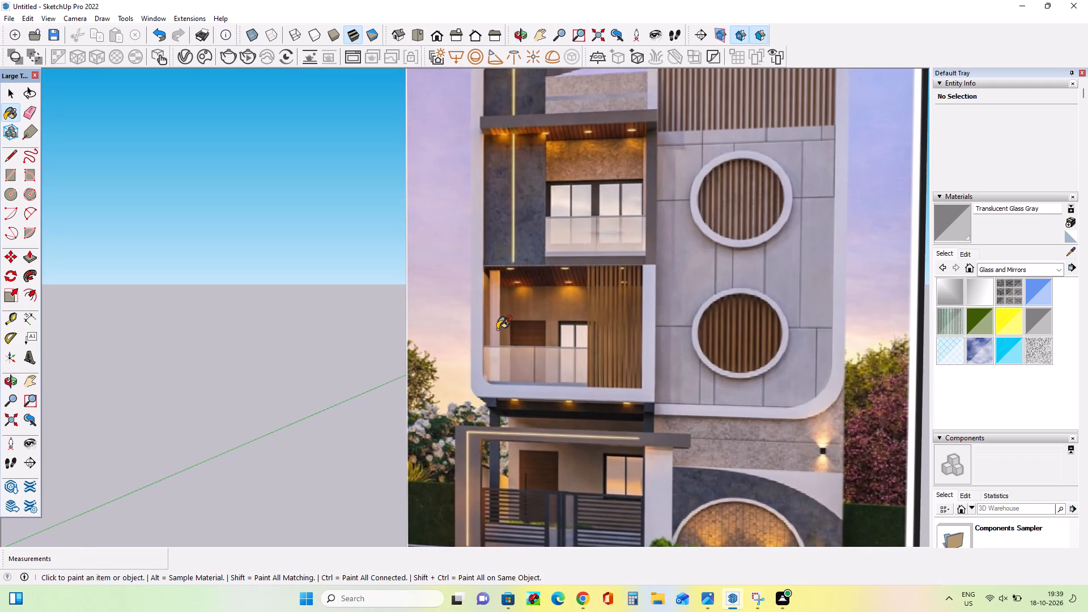
pyautogui.moveTo(499, 329); pyautogui.dragTo(504, 333, button='middle')
pyautogui.scroll(-9, 501, 333)
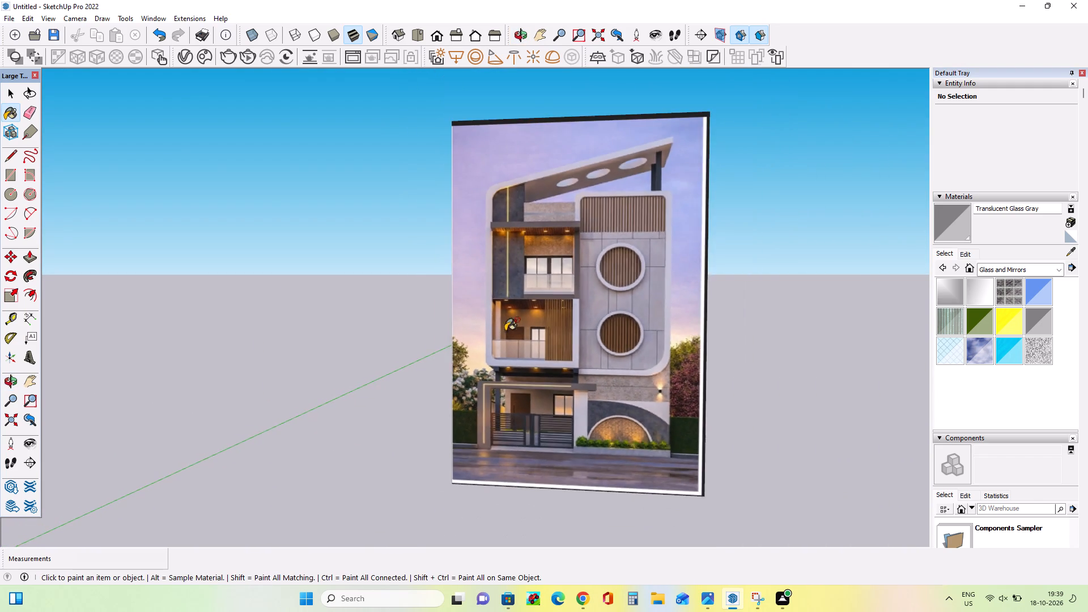
# Paint the lower balcony's back wall with Wood Floor Light from the Wood materials.
pyautogui.scroll(-3, 507, 330)
pyautogui.click(1005, 266)
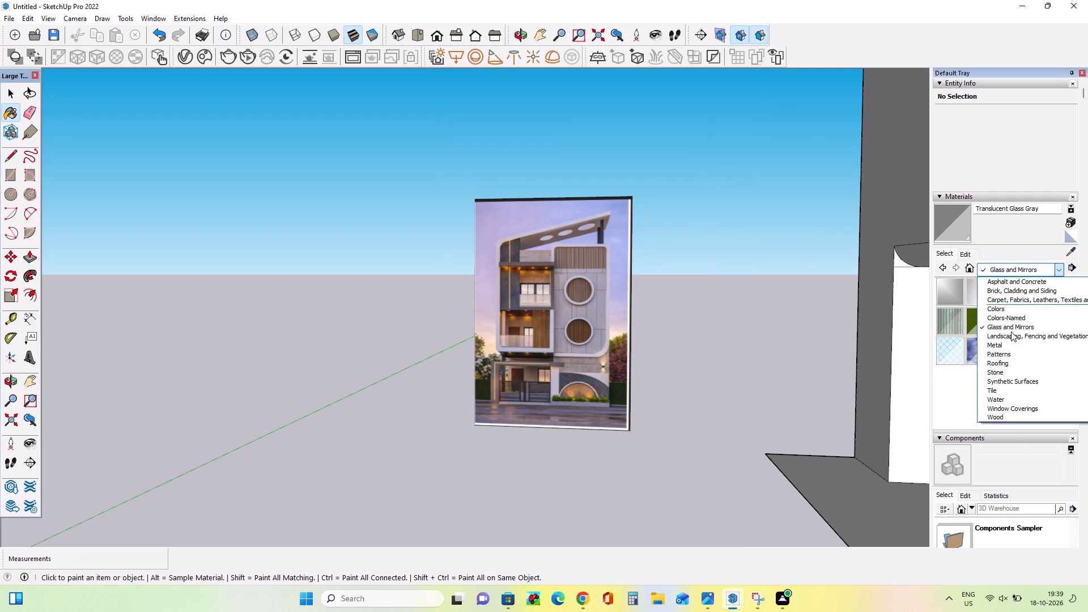
pyautogui.click(1006, 413)
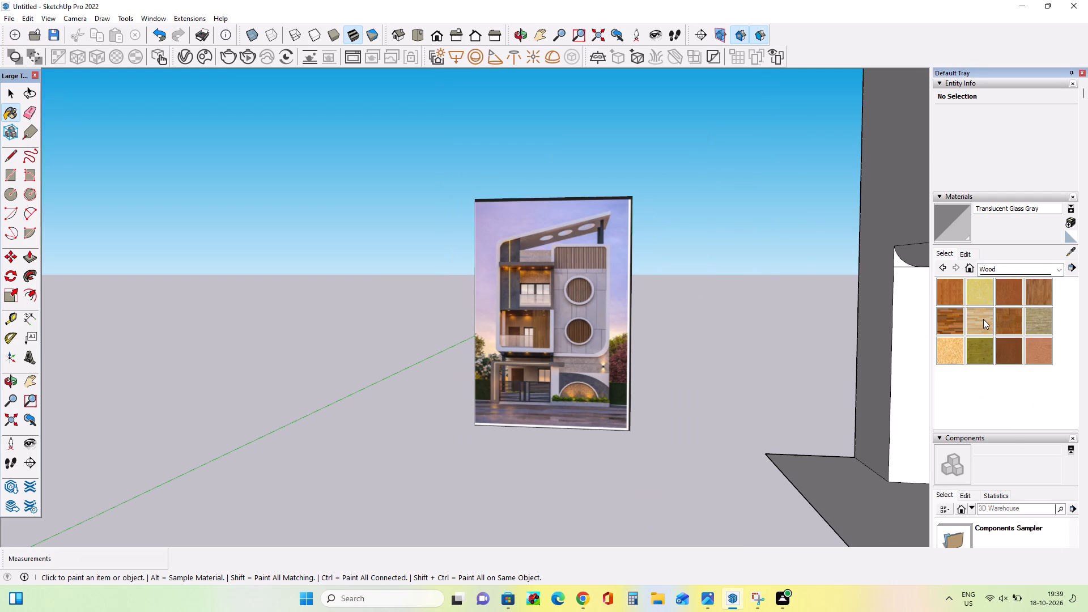
pyautogui.click(983, 319)
pyautogui.scroll(-6, 675, 328)
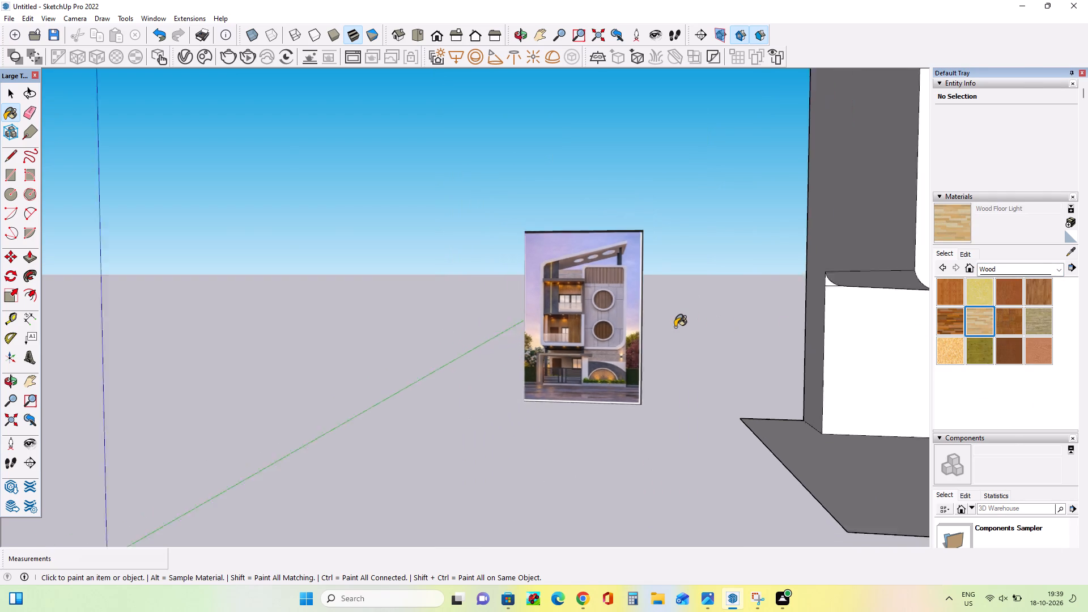
pyautogui.scroll(-10, 675, 327)
pyautogui.moveTo(815, 295); pyautogui.dragTo(743, 316, button='middle')
pyautogui.scroll(-1, 751, 313)
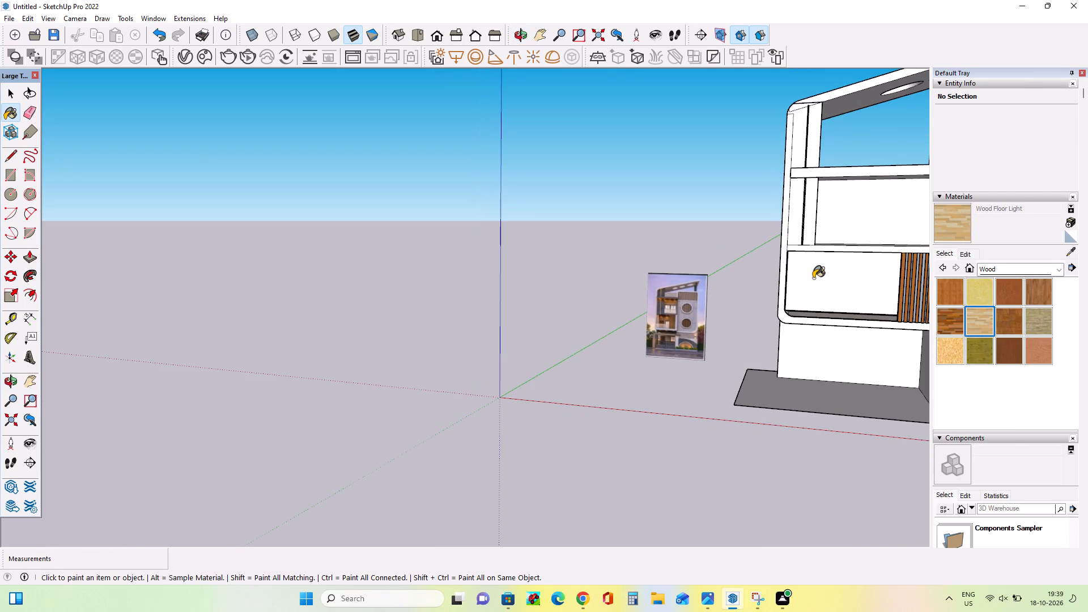
pyautogui.click(813, 277)
# Paint the back wall of the balcony above with Wood Floor Light and reapply the material to the lower balcony's back wall.
pyautogui.moveTo(798, 295); pyautogui.dragTo(832, 325, button='middle')
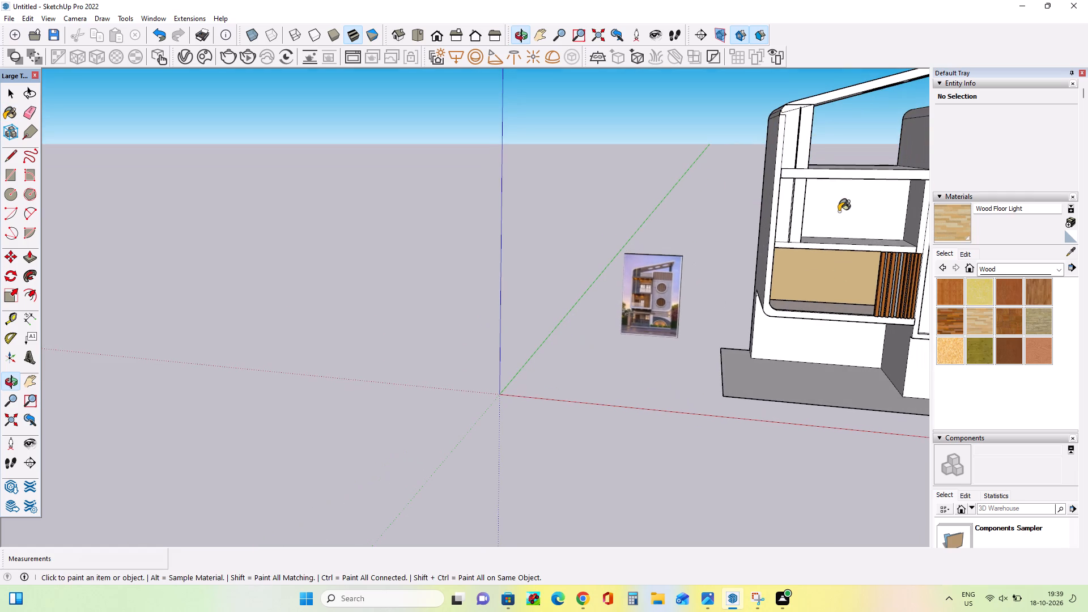
pyautogui.click(839, 211)
pyautogui.moveTo(810, 271); pyautogui.dragTo(832, 291, button='middle')
pyautogui.click(985, 321)
pyautogui.click(831, 191)
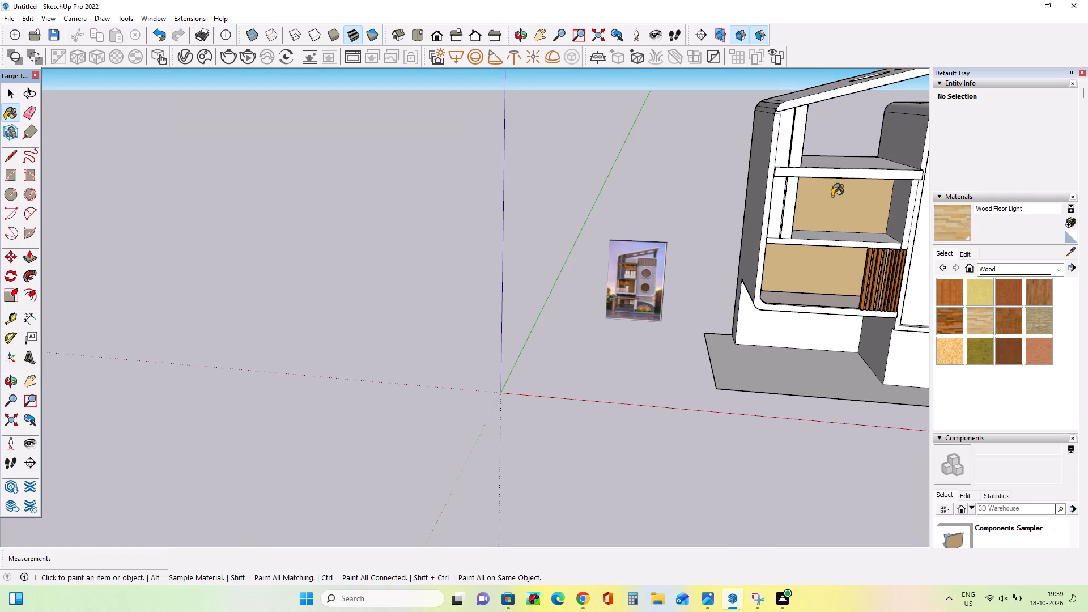
pyautogui.scroll(19, 830, 246)
pyautogui.moveTo(633, 291); pyautogui.dragTo(685, 280, button='middle')
pyautogui.click(979, 317)
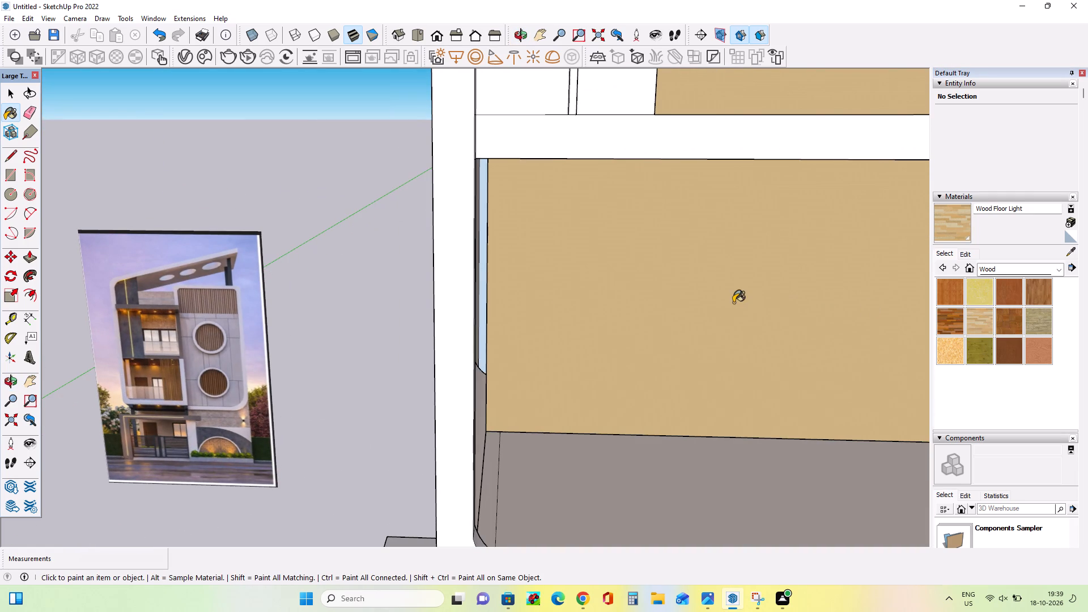
pyautogui.click(732, 303)
pyautogui.click(777, 247)
pyautogui.click(771, 97)
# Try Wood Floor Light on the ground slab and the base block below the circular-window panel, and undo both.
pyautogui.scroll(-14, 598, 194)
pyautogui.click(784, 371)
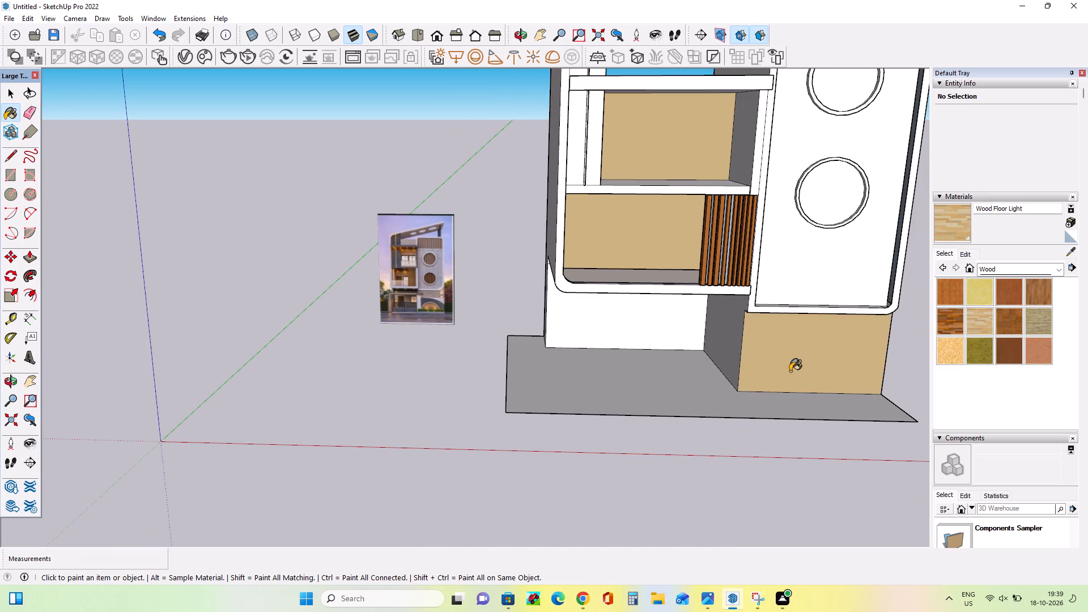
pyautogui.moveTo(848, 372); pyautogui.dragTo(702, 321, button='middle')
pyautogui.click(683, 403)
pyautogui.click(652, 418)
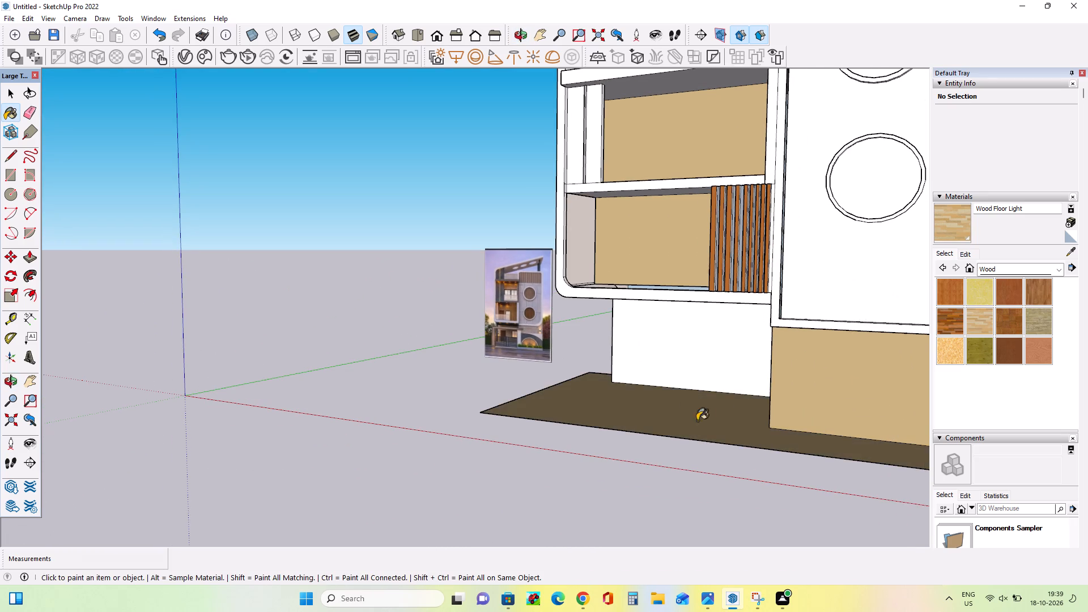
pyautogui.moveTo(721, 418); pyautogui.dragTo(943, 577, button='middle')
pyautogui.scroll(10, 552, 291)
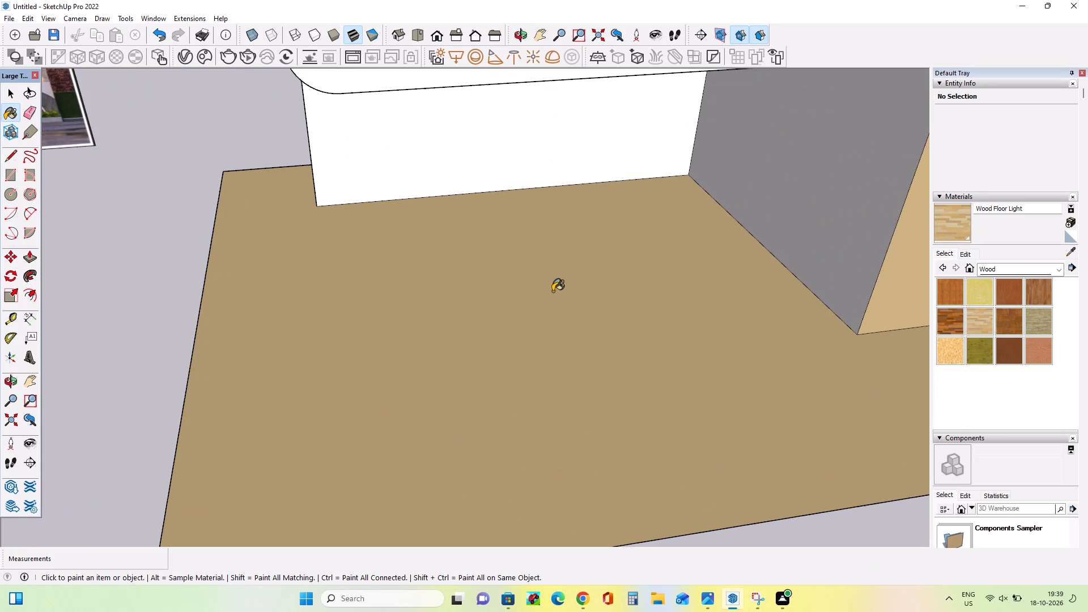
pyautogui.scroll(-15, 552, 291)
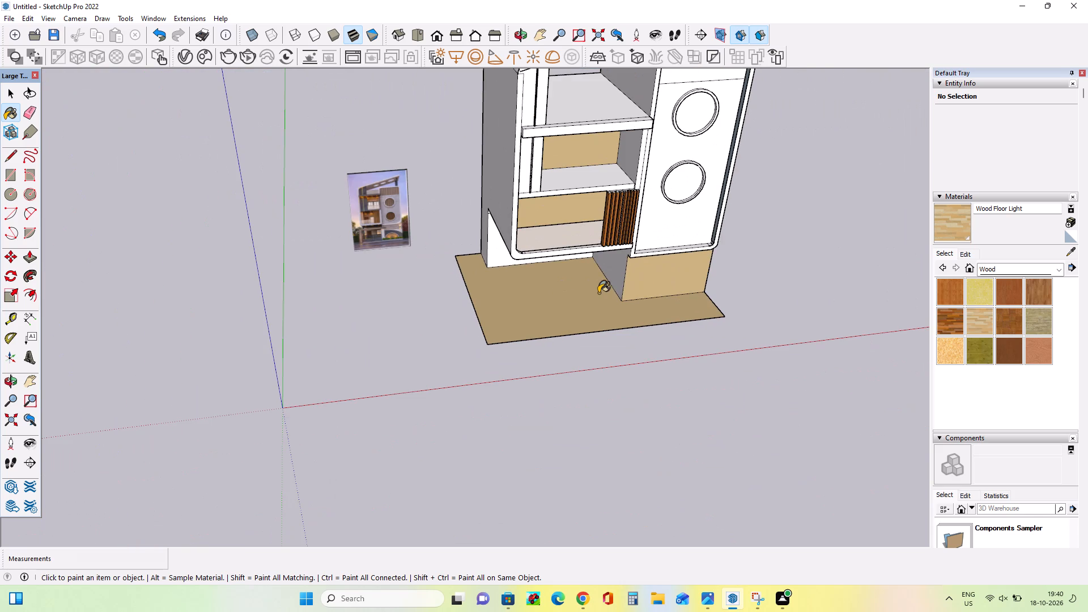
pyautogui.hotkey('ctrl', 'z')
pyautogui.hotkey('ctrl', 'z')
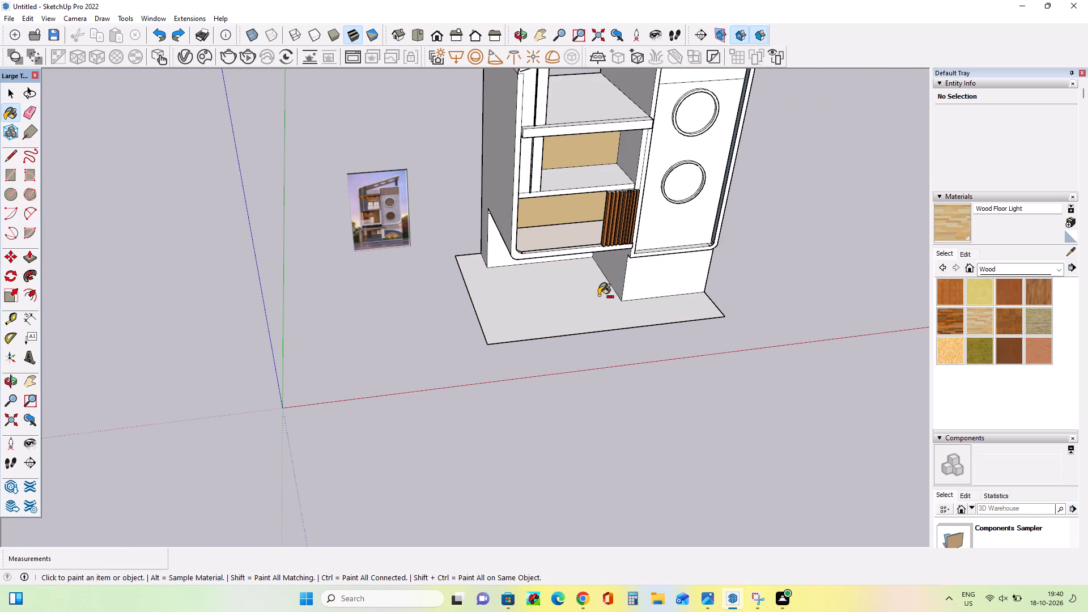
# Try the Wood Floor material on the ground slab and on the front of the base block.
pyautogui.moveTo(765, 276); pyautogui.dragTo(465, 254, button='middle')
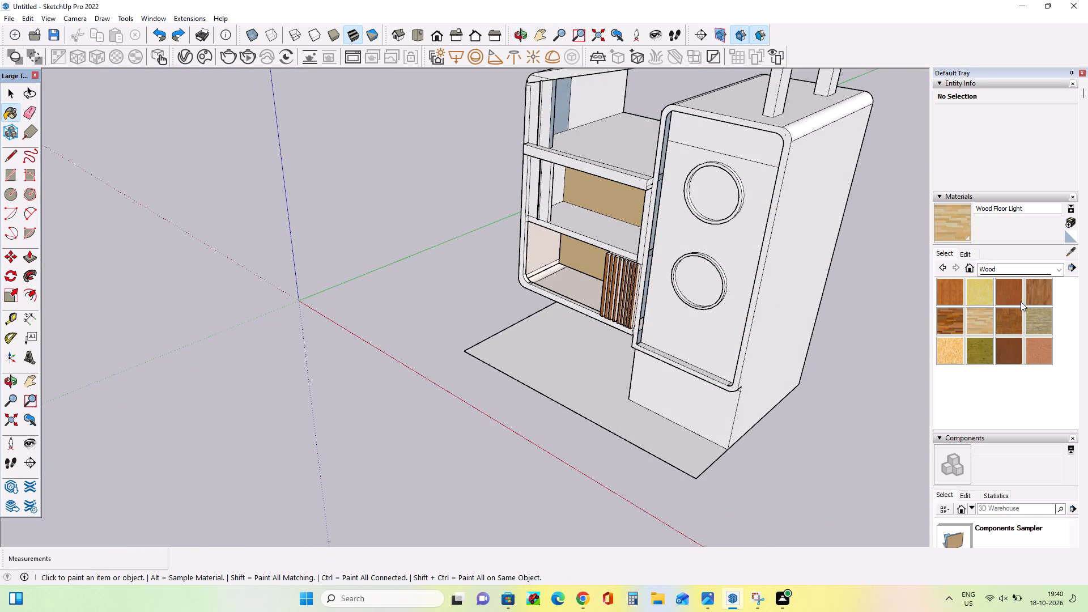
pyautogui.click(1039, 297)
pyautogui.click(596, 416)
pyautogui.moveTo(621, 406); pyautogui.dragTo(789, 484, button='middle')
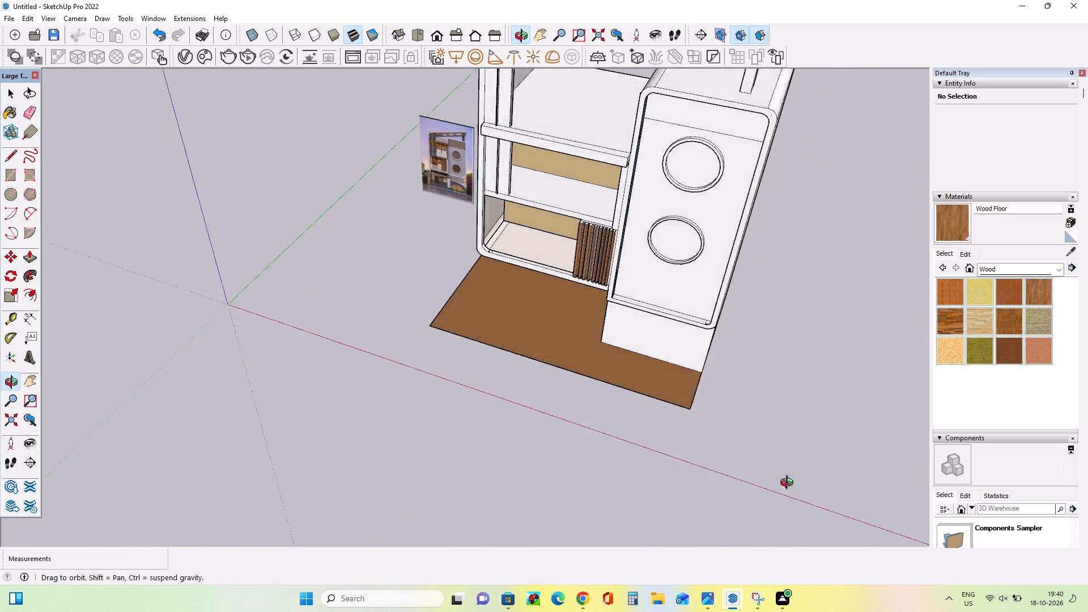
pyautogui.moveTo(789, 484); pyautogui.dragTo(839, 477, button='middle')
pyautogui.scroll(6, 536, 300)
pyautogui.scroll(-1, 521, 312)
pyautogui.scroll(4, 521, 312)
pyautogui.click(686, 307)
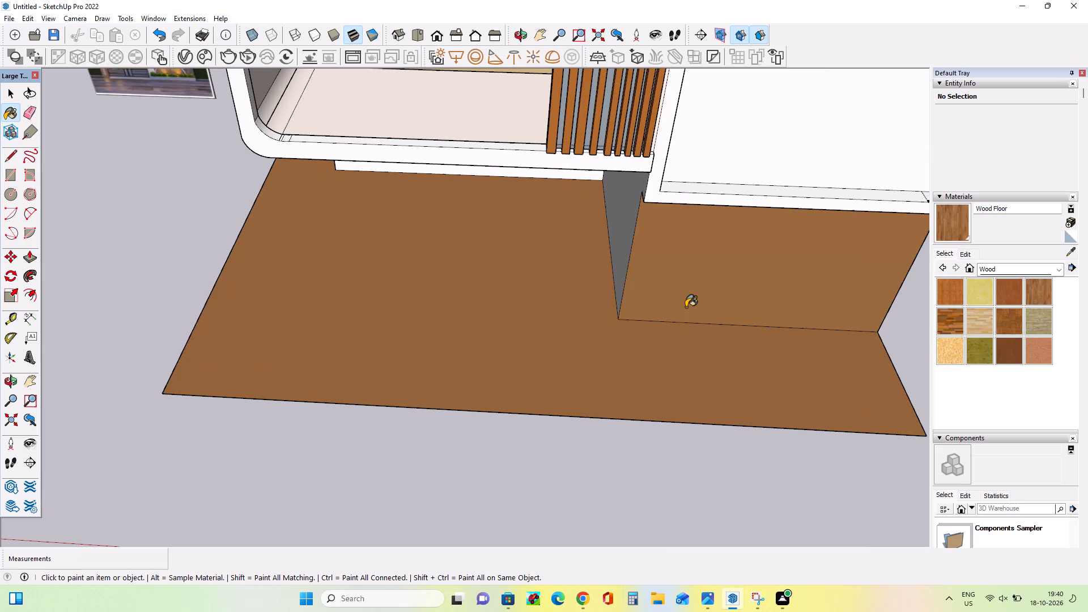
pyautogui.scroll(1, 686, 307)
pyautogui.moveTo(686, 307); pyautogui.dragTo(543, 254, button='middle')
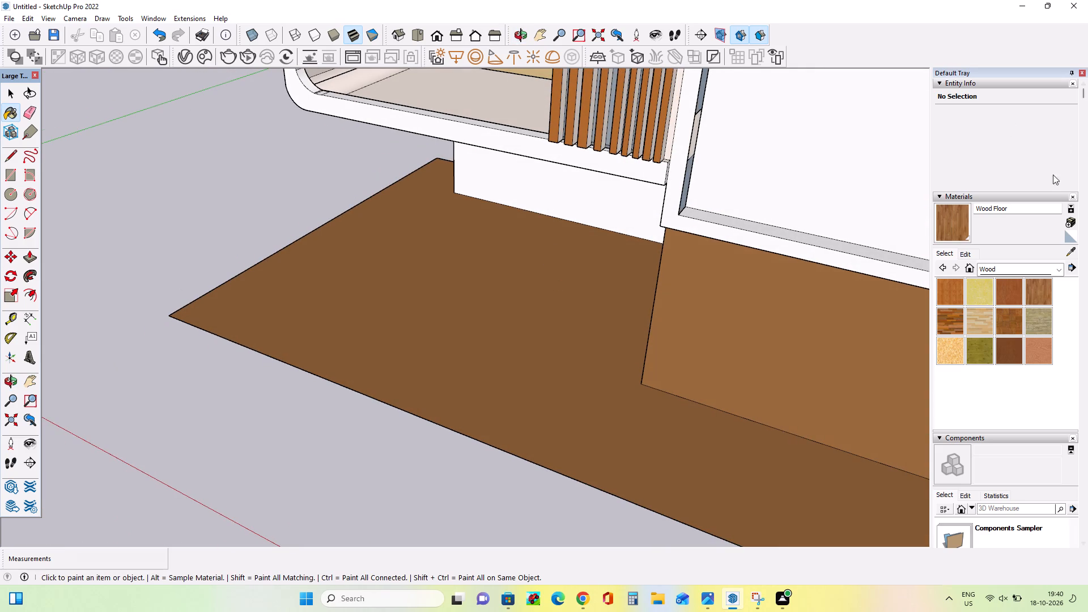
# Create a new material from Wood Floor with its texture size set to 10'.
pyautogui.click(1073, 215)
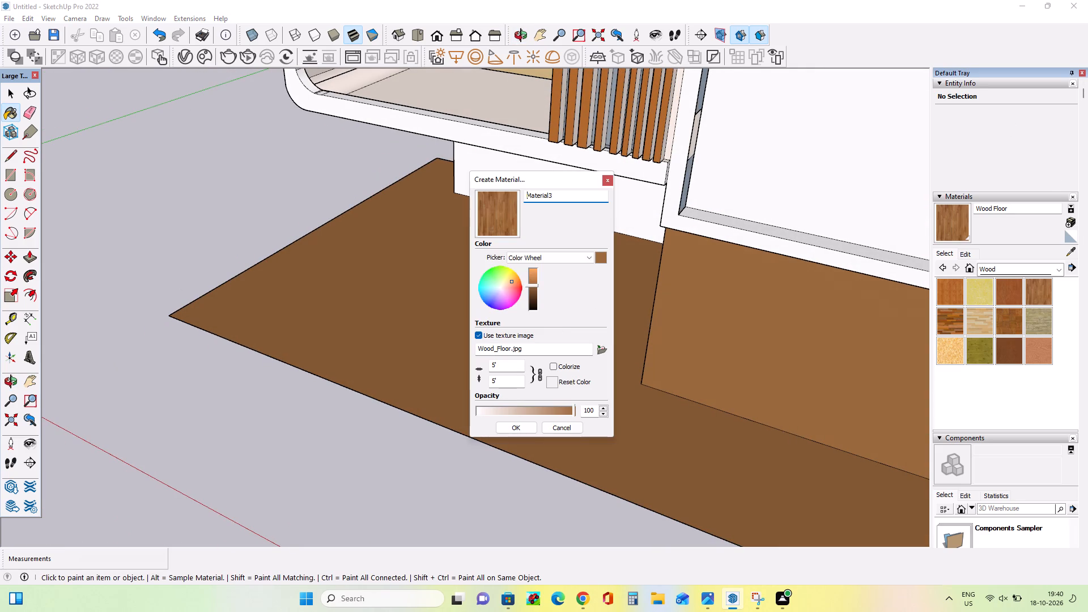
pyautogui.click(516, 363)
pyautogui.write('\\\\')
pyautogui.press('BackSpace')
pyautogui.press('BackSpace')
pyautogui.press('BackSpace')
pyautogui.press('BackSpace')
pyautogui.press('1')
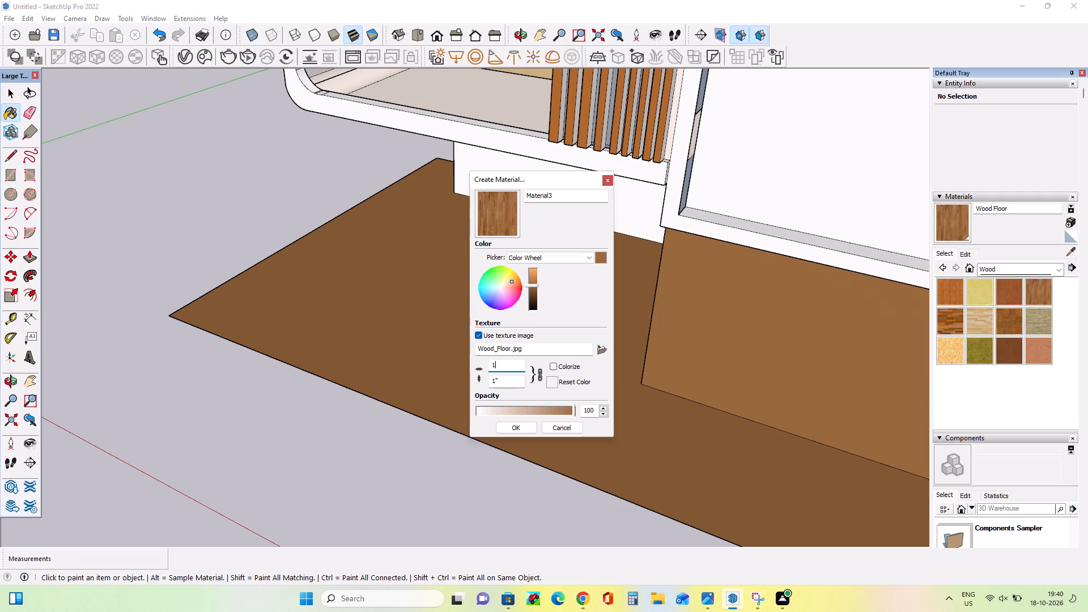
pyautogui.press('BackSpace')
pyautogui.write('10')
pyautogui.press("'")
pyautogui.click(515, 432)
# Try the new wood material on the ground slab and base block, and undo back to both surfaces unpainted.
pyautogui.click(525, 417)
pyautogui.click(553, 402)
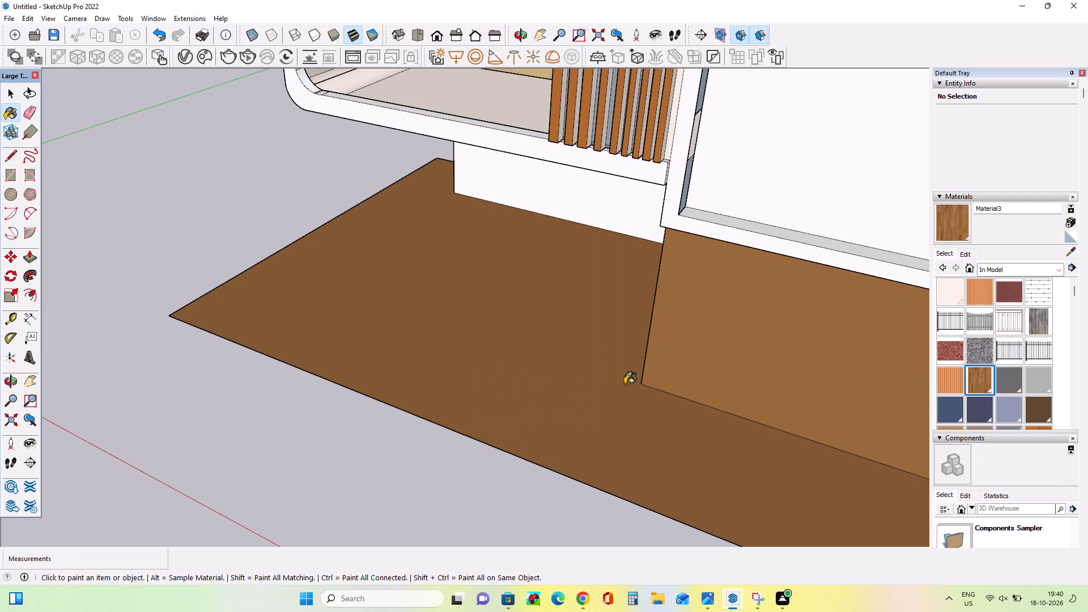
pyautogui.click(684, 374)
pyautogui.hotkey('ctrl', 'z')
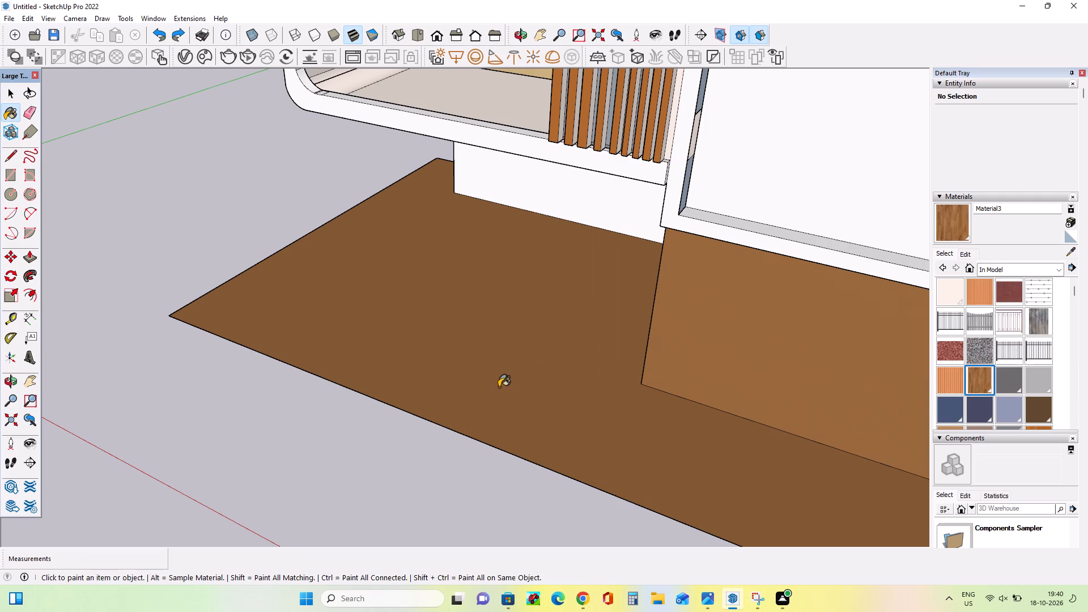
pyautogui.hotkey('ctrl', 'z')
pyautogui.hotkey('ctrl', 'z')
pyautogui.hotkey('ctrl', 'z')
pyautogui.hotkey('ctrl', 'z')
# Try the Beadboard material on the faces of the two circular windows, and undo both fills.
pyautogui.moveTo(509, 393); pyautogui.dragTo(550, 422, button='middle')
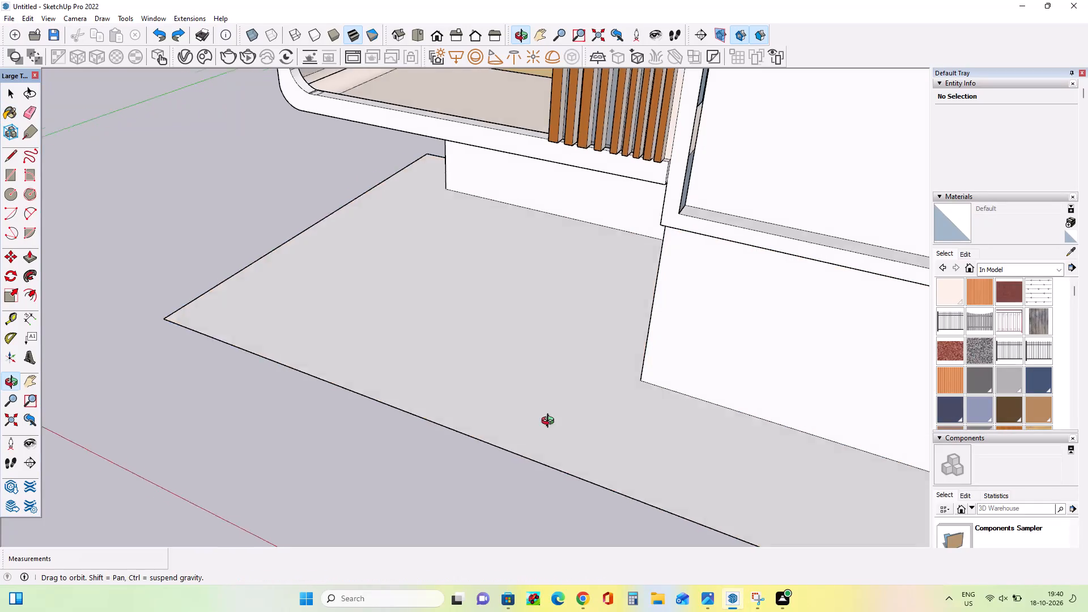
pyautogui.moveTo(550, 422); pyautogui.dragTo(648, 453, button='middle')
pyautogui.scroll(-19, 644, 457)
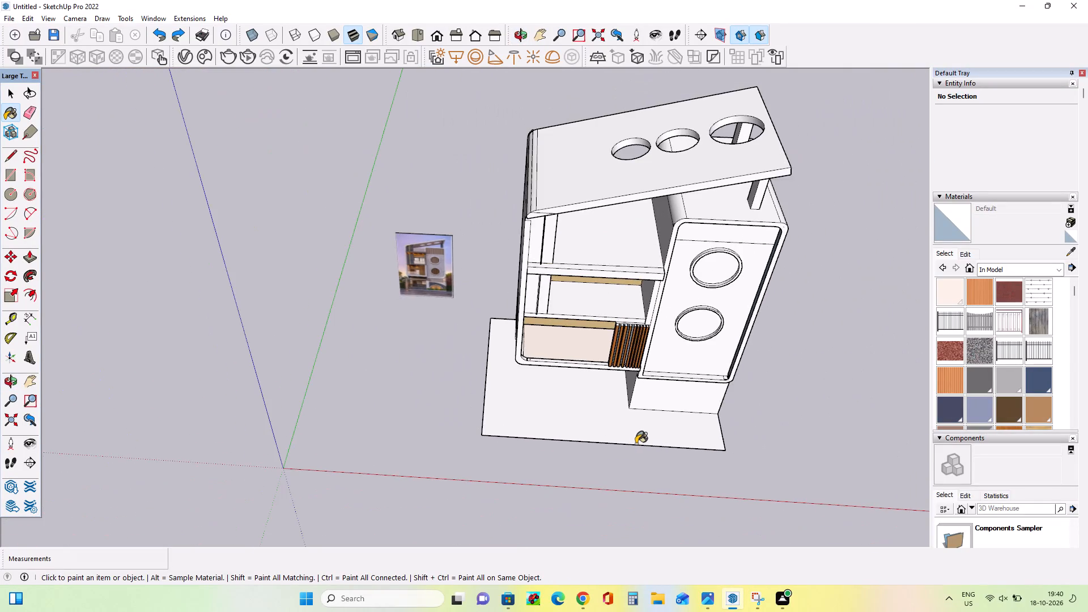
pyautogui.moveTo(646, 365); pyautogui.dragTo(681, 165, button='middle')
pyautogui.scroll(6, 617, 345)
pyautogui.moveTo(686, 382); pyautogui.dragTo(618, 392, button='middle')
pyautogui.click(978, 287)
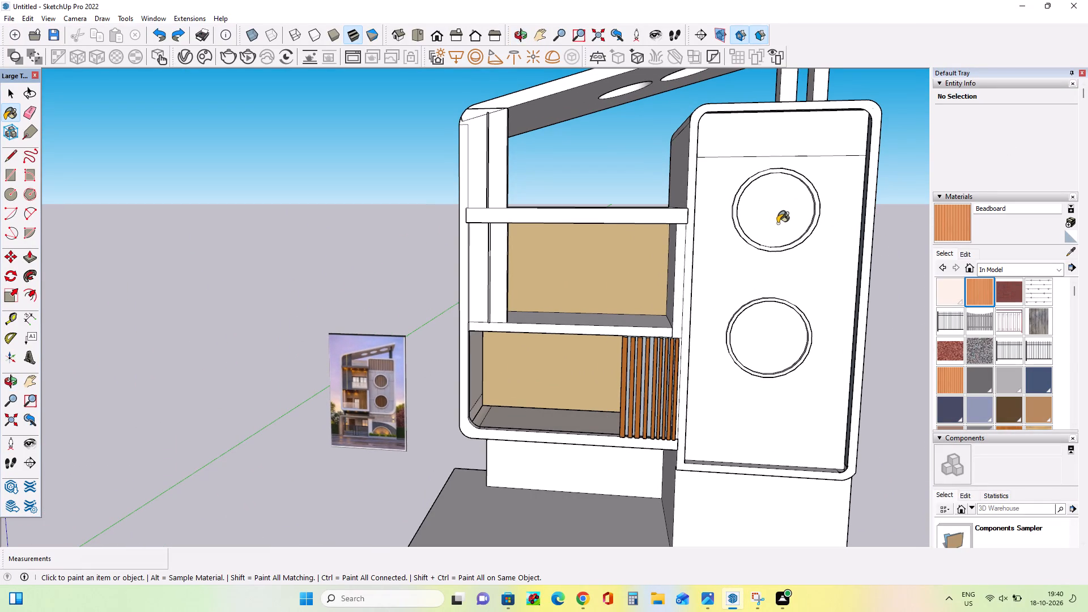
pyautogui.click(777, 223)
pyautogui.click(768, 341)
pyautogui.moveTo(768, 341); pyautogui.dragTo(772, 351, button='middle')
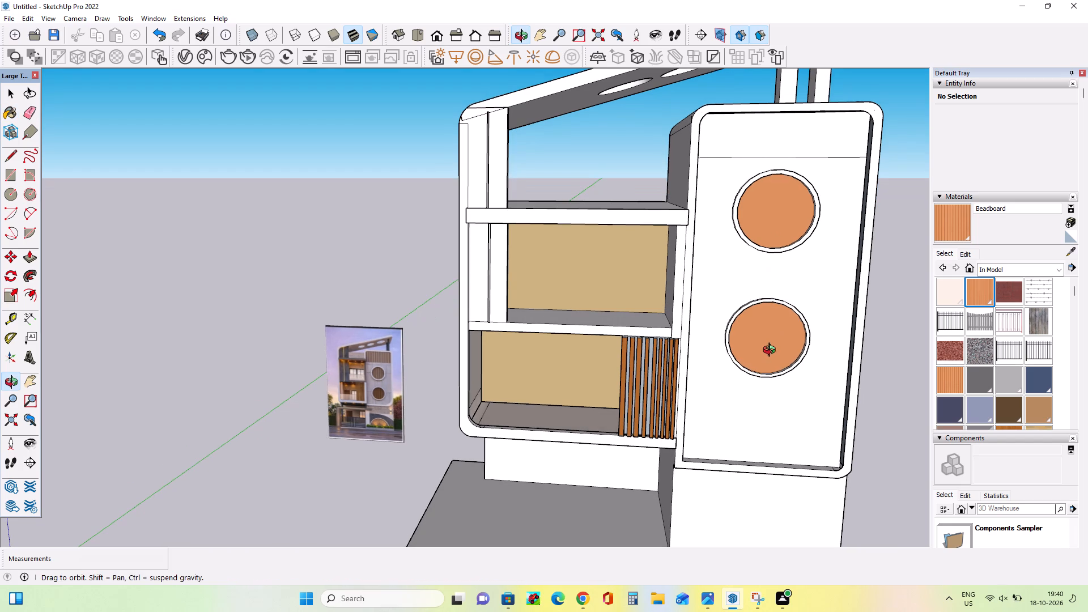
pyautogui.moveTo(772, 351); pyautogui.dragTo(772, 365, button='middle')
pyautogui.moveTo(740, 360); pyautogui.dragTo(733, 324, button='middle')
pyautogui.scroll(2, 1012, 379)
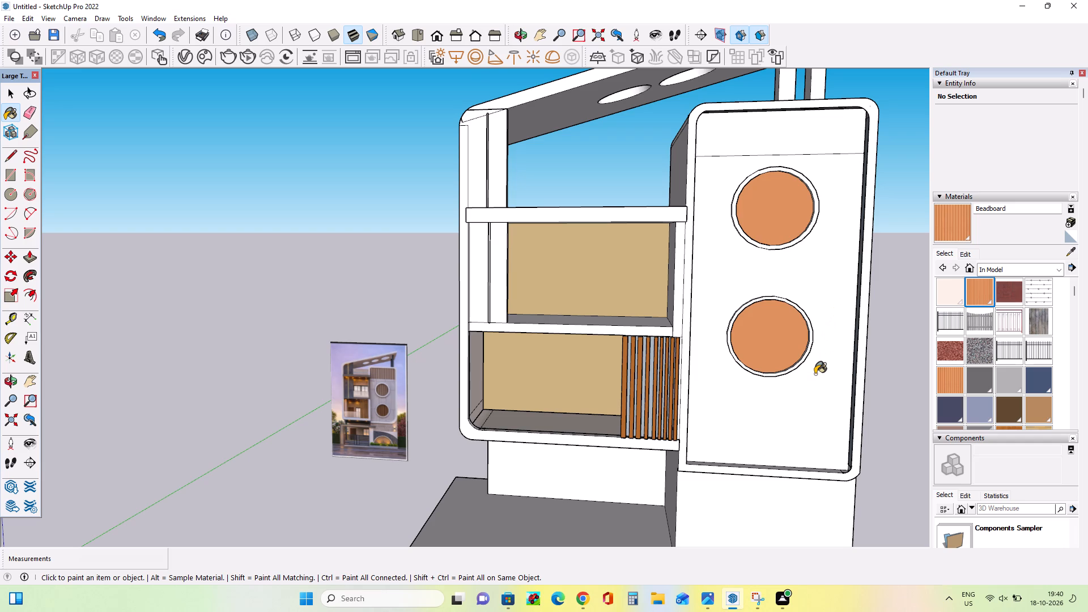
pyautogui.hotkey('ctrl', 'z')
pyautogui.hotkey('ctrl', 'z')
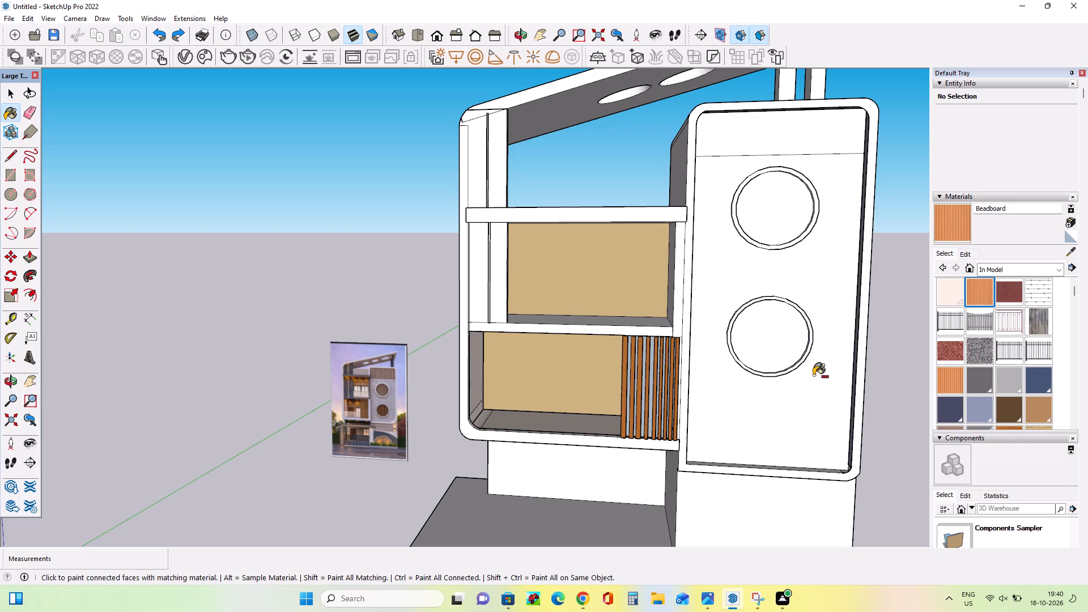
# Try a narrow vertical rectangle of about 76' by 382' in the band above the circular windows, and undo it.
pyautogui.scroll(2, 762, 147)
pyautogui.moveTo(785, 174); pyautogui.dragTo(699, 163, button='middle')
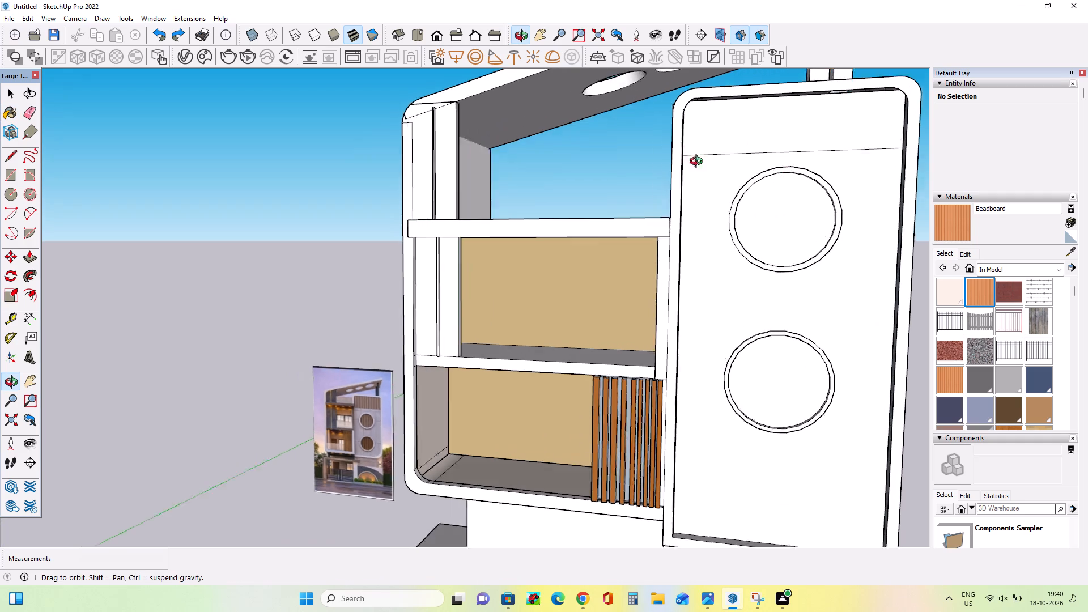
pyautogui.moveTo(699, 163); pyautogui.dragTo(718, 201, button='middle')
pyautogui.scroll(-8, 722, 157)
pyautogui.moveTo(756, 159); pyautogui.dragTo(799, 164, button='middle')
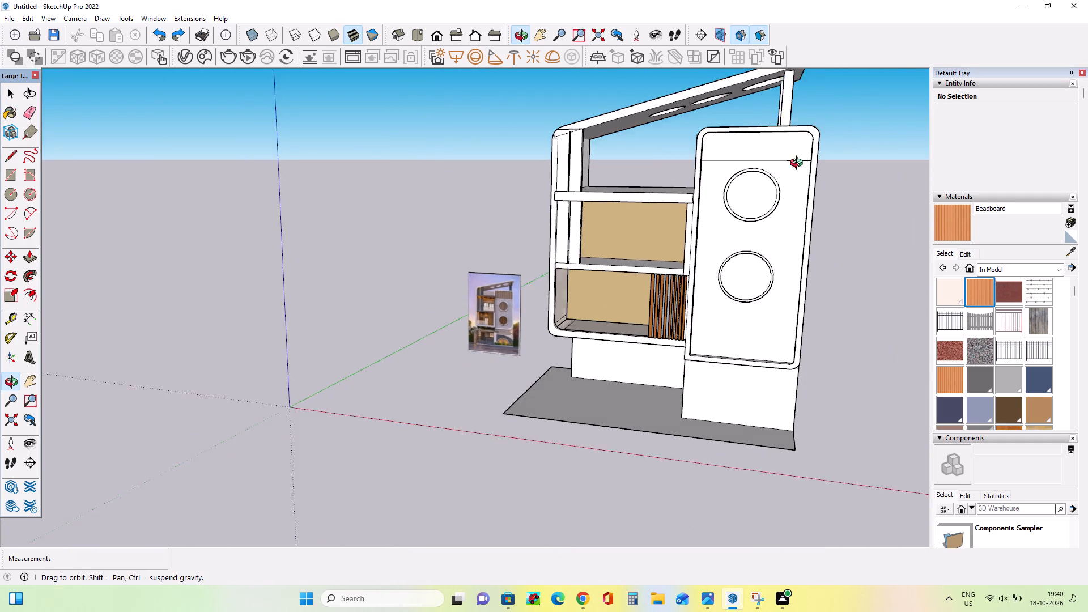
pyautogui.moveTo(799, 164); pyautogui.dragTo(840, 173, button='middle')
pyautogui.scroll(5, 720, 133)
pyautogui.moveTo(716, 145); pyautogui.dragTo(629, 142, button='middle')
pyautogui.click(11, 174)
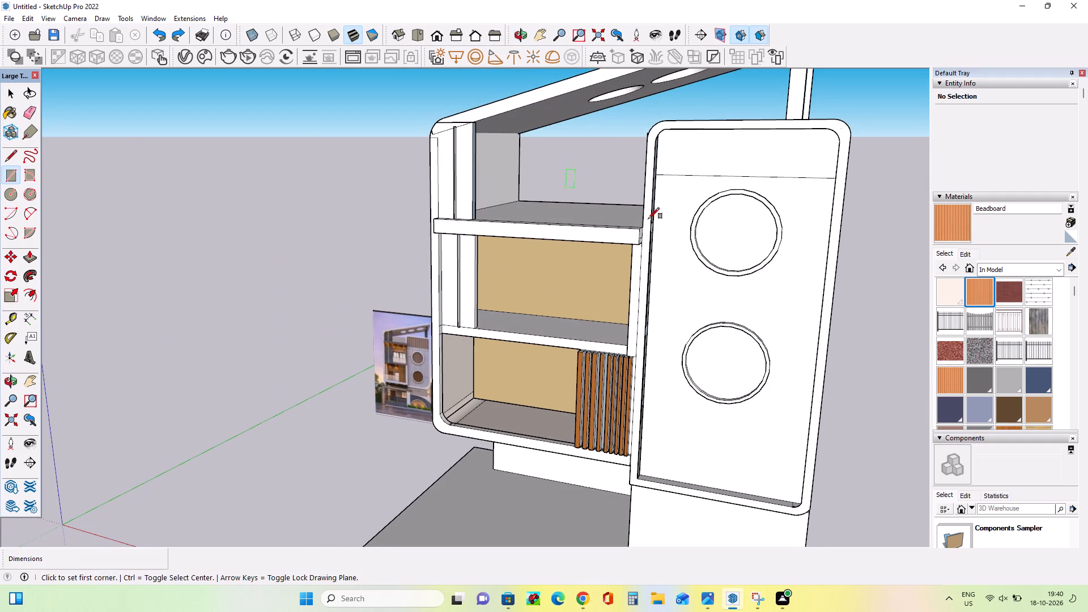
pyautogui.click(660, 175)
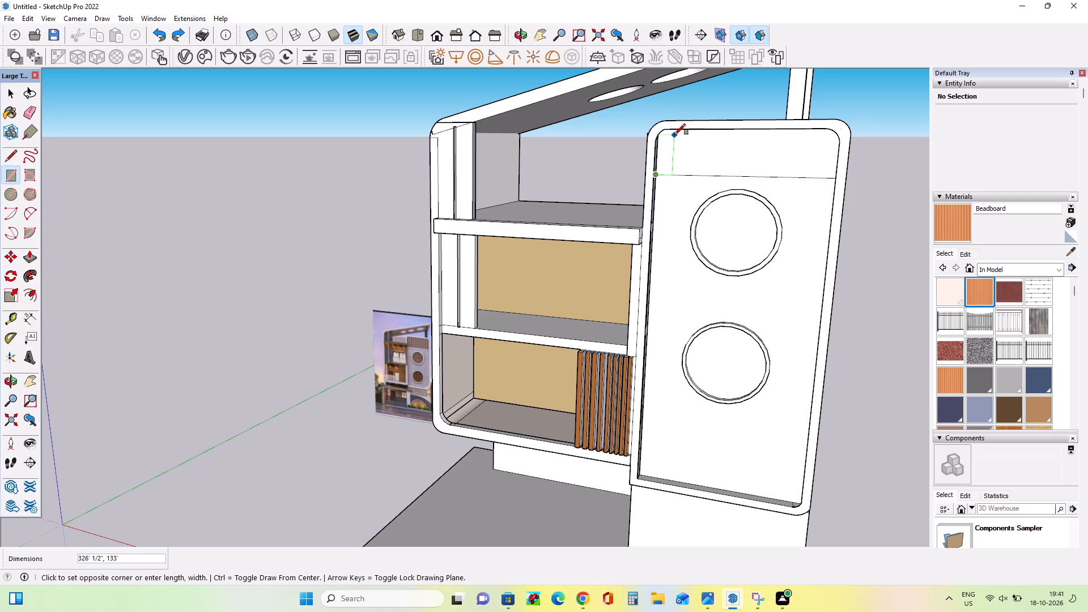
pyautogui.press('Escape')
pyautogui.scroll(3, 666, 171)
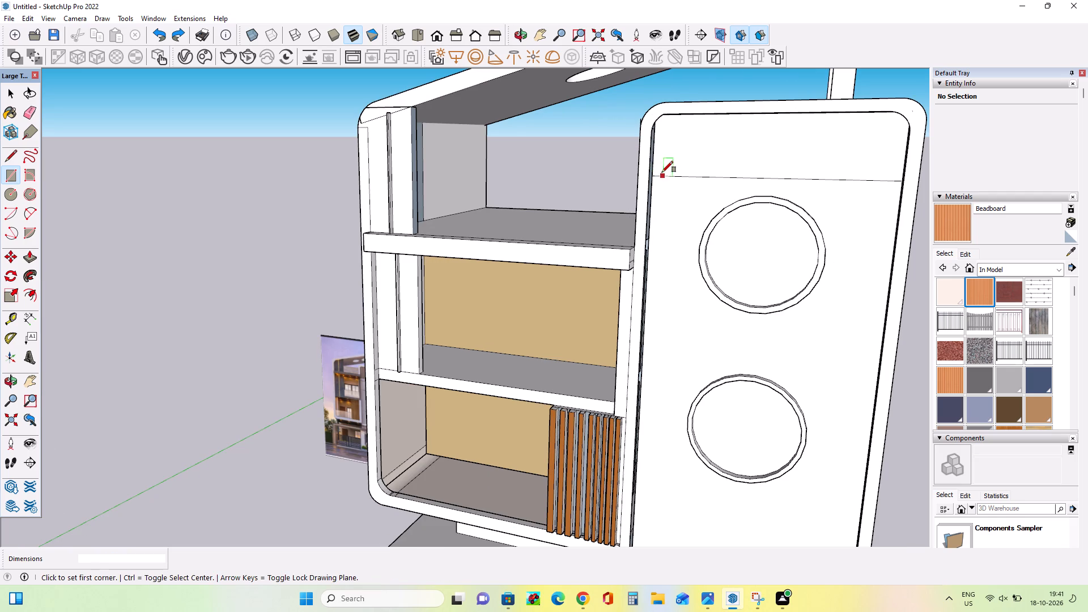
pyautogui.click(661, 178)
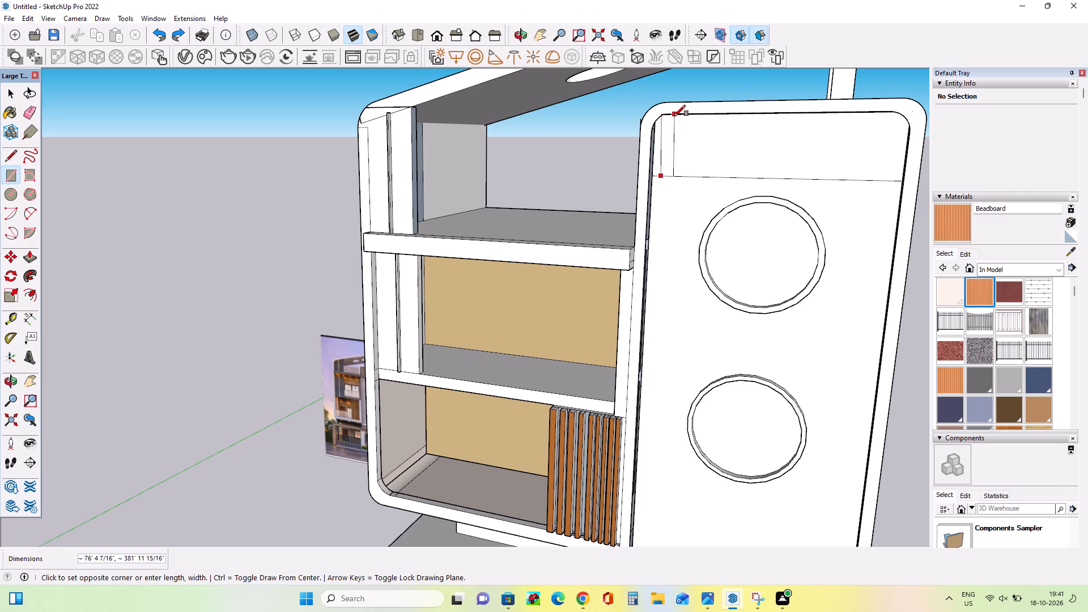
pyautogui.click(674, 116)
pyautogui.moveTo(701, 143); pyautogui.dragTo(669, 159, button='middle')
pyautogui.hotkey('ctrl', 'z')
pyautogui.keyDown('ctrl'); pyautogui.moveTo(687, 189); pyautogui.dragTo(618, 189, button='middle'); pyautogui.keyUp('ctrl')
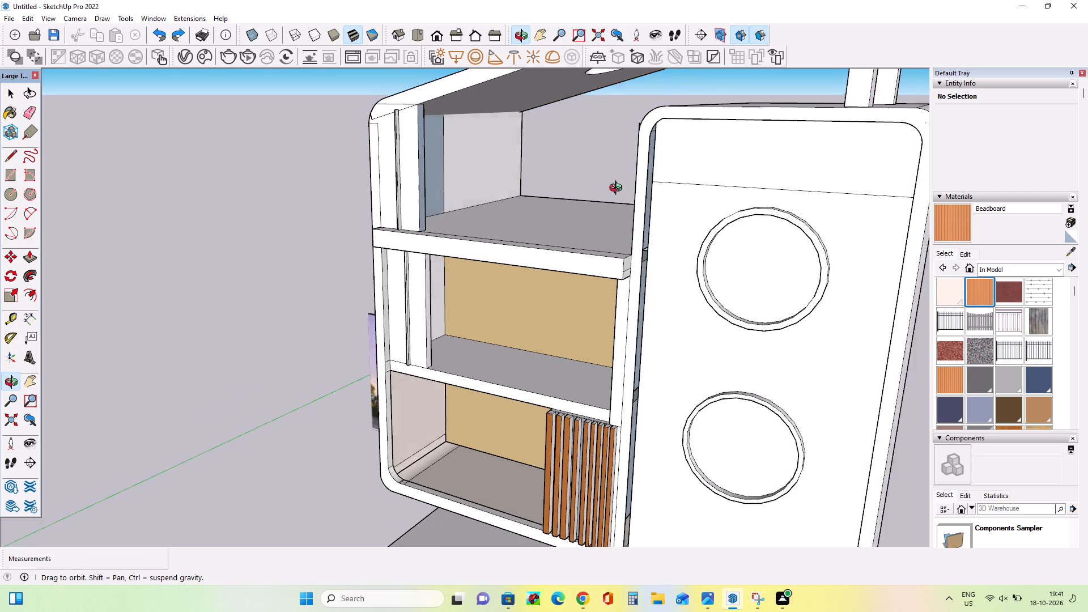
# Draw a narrow vertical rectangle about 370' tall across the band above the circular windows, near its balcony-side end.
pyautogui.keyDown('ctrl'); pyautogui.moveTo(618, 189); pyautogui.dragTo(532, 114, button='middle'); pyautogui.keyUp('ctrl')
pyautogui.scroll(1, 629, 150)
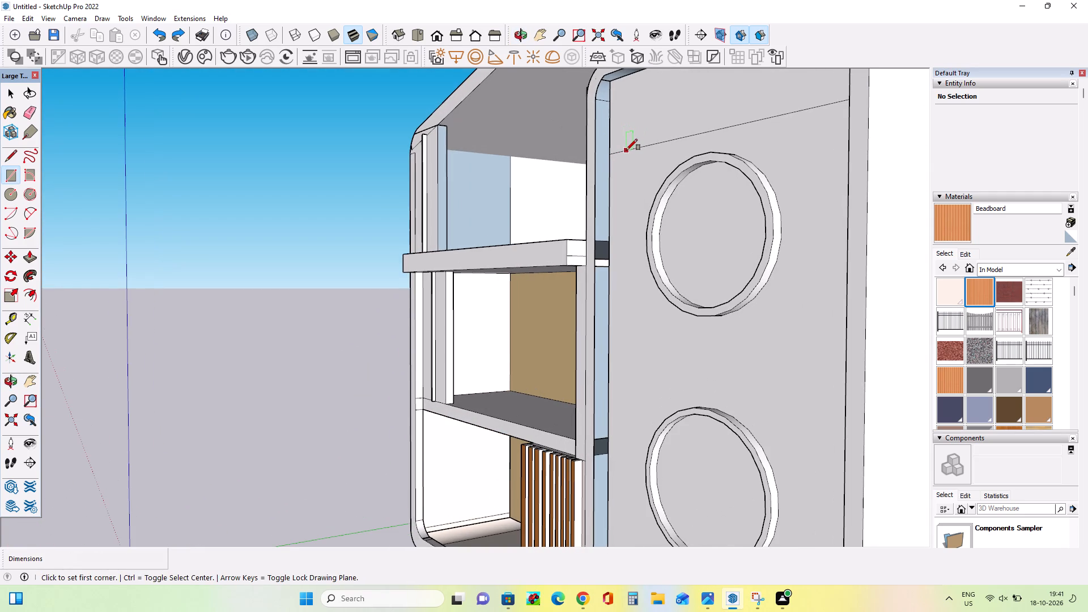
pyautogui.click(622, 151)
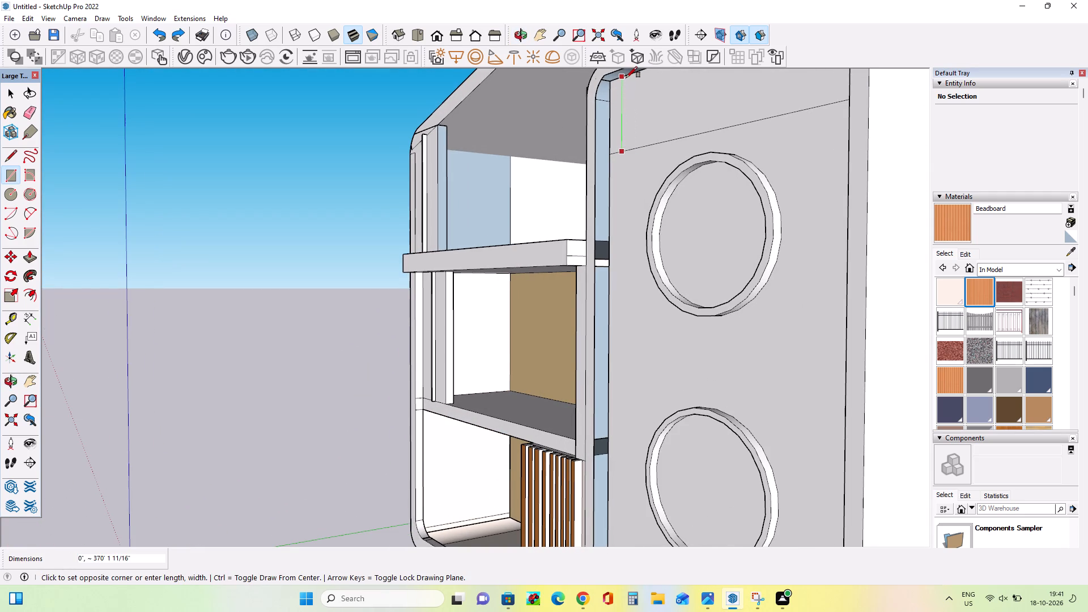
pyautogui.click(630, 78)
pyautogui.moveTo(645, 155); pyautogui.dragTo(644, 213, button='middle')
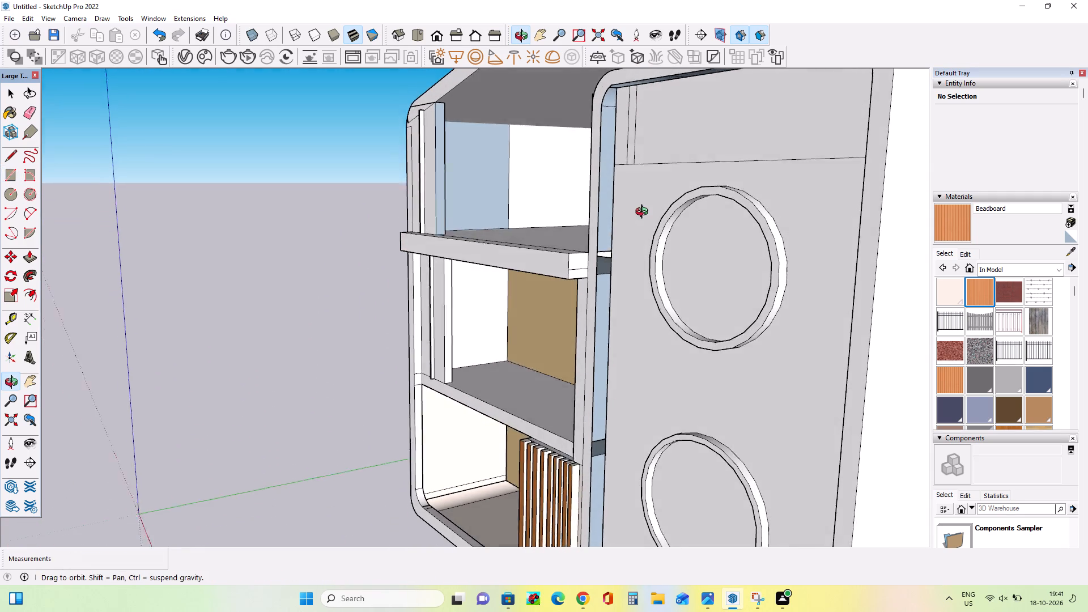
pyautogui.moveTo(644, 213); pyautogui.dragTo(643, 215, button='middle')
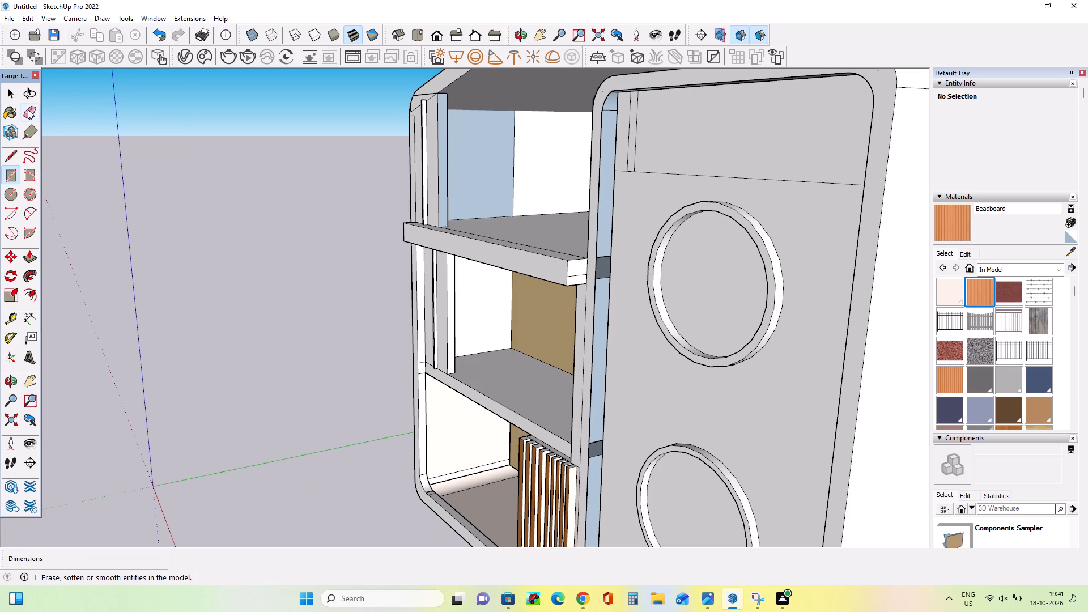
# Copy the rectangle's two vertical edges about 112' along the band above the circular windows and array them as 20 copies.
pyautogui.click(9, 258)
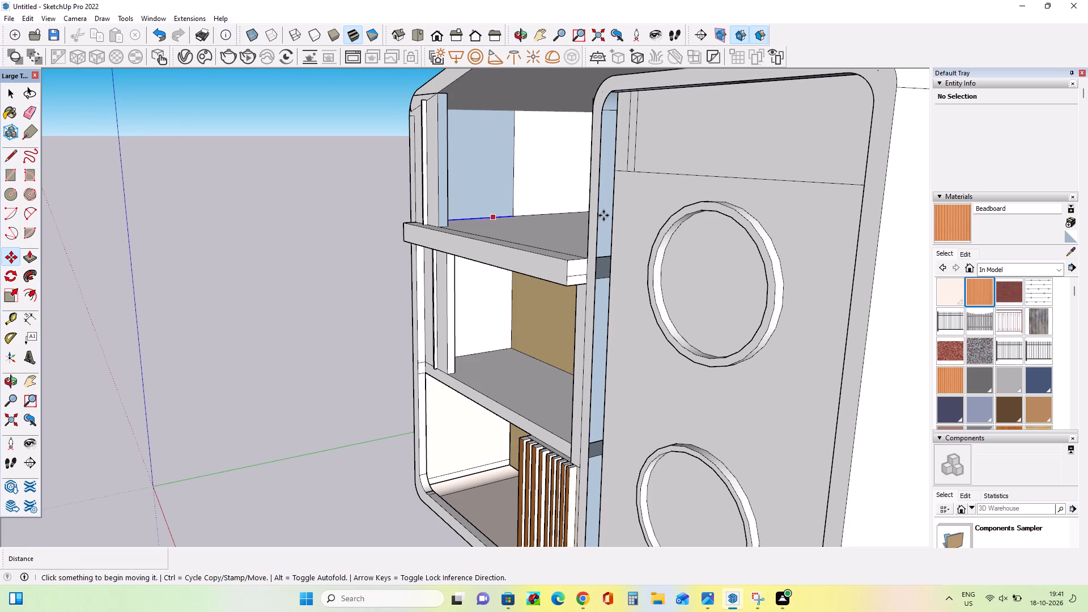
pyautogui.click(12, 90)
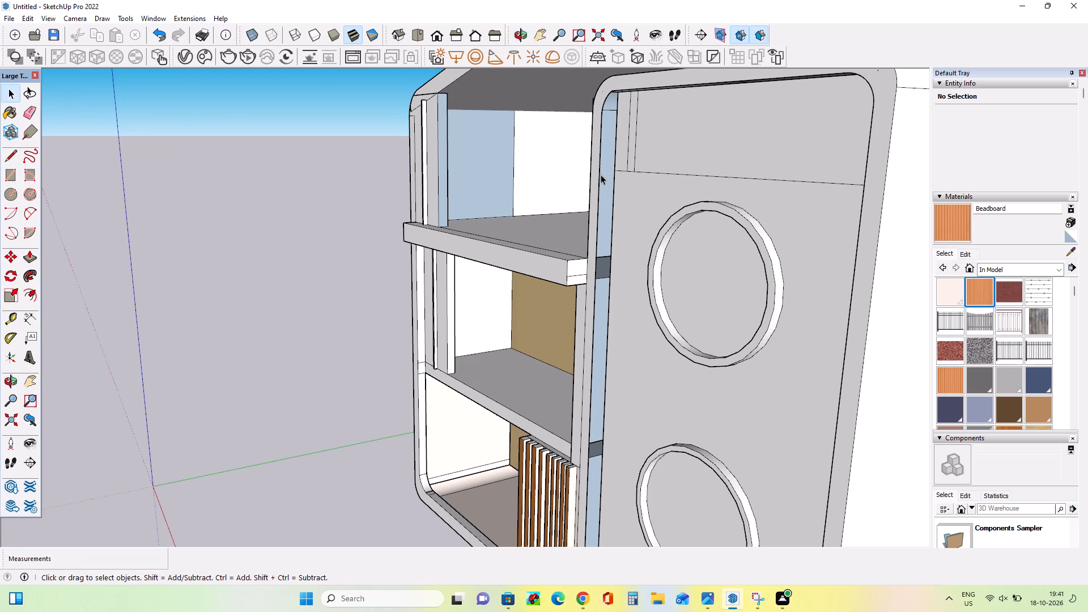
pyautogui.keyDown('ctrl'); pyautogui.click(626, 164); pyautogui.keyUp('ctrl')
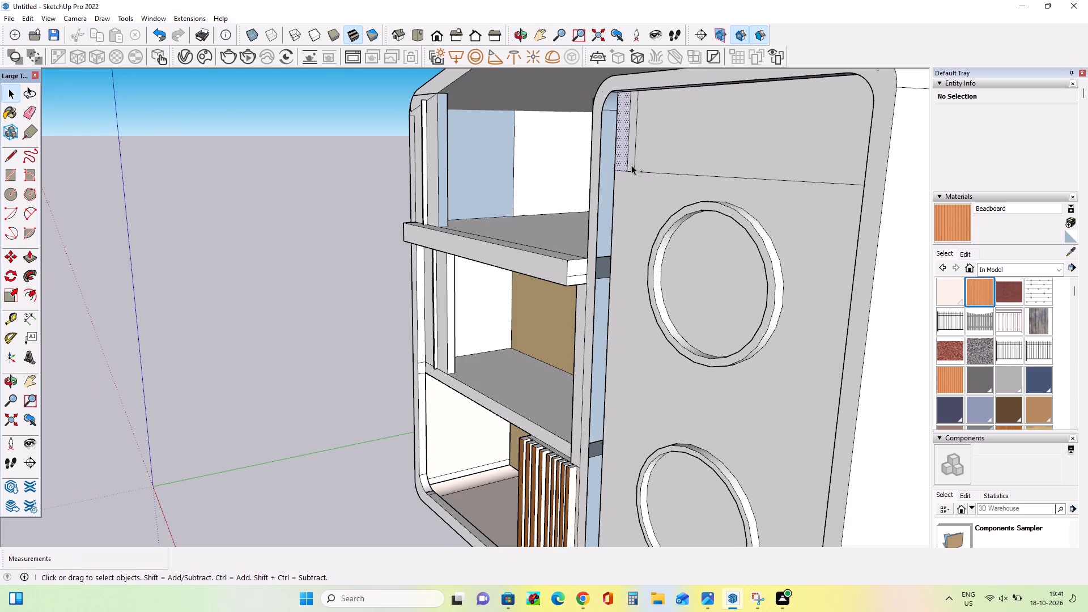
pyautogui.keyDown('ctrl'); pyautogui.click(628, 164); pyautogui.keyUp('ctrl')
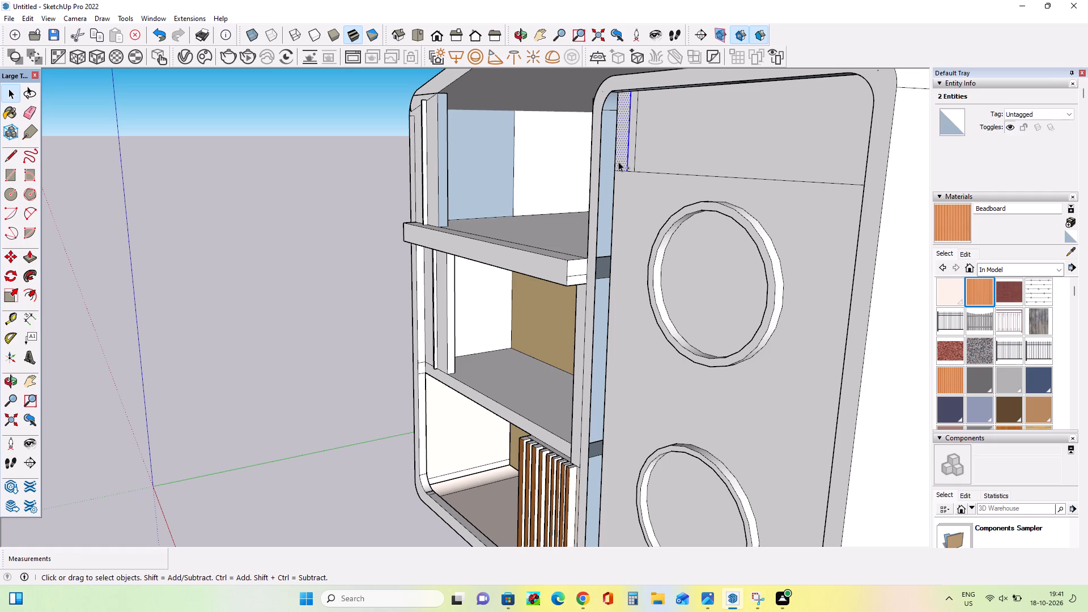
pyautogui.keyDown('ctrl'); pyautogui.click(635, 164); pyautogui.keyUp('ctrl')
pyautogui.keyDown('shift'); pyautogui.click(622, 147); pyautogui.keyUp('shift')
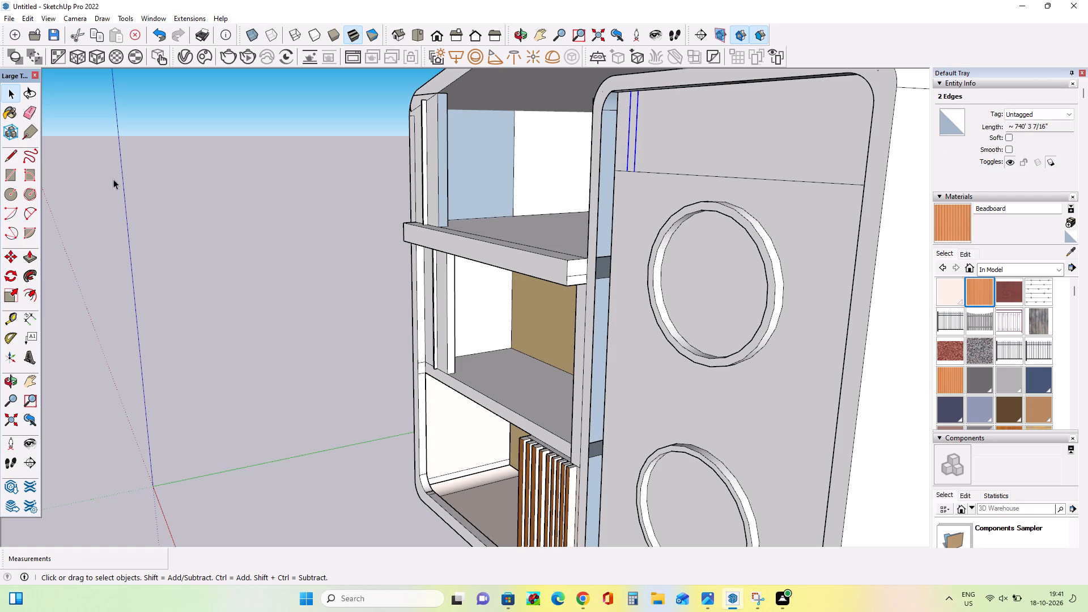
pyautogui.click(6, 260)
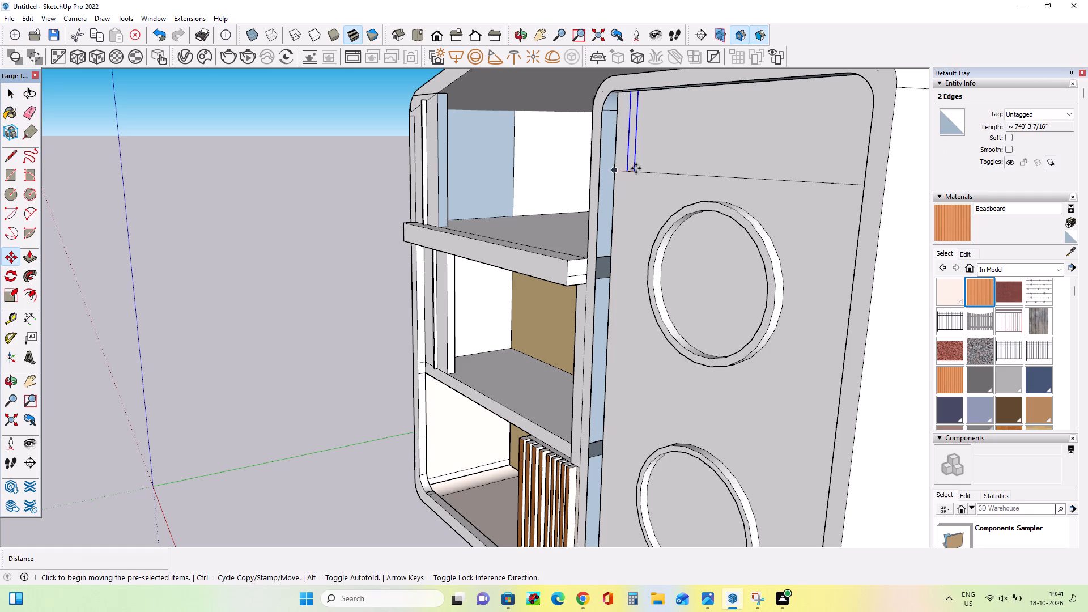
pyautogui.click(636, 170)
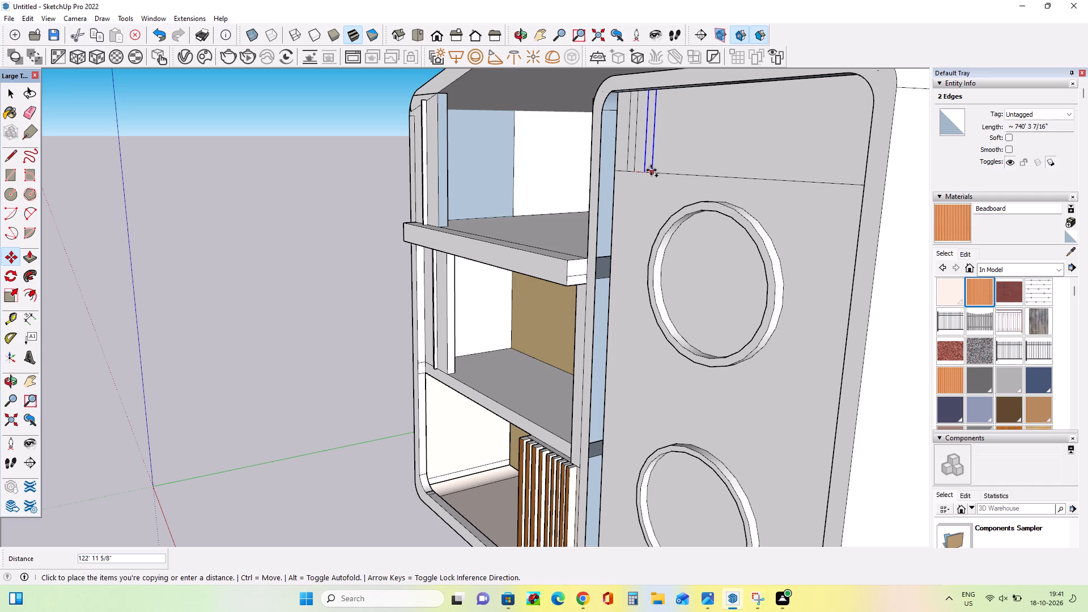
pyautogui.click(651, 170)
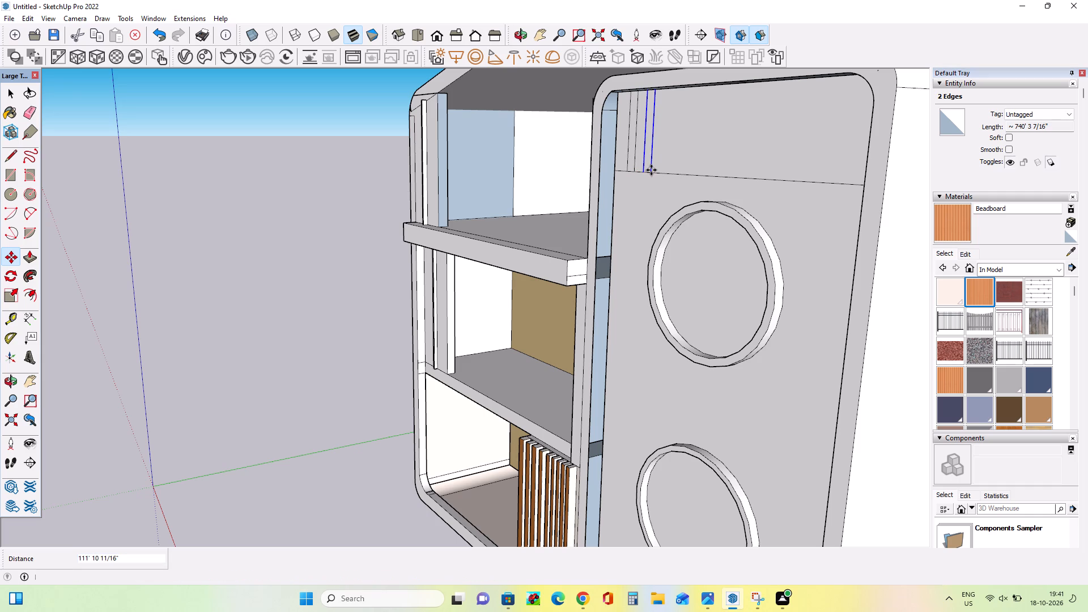
pyautogui.hotkey('shift', '*')
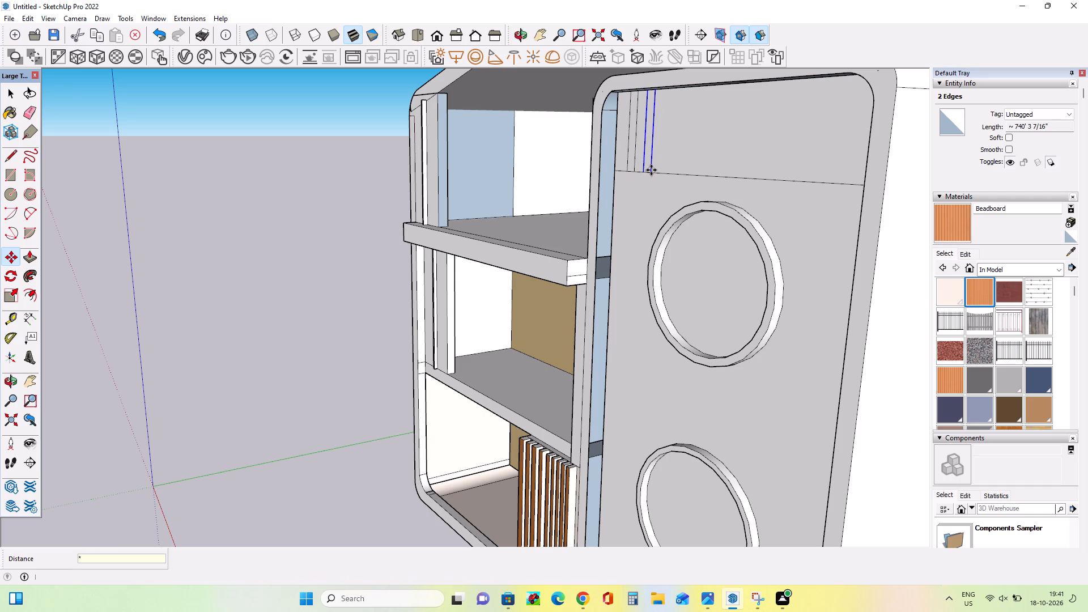
pyautogui.write('20')
pyautogui.press('Return')
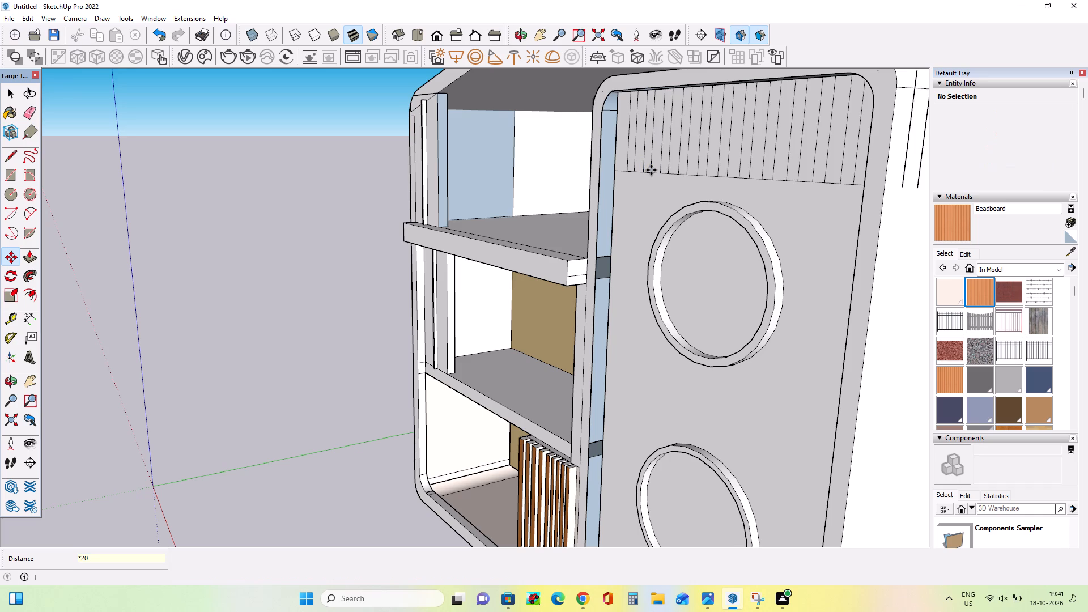
# Erase the surplus arrayed vertical lines that extend past the outer side of the circular-window block.
pyautogui.scroll(-12, 651, 170)
pyautogui.moveTo(809, 236); pyautogui.dragTo(1049, 253, button='middle')
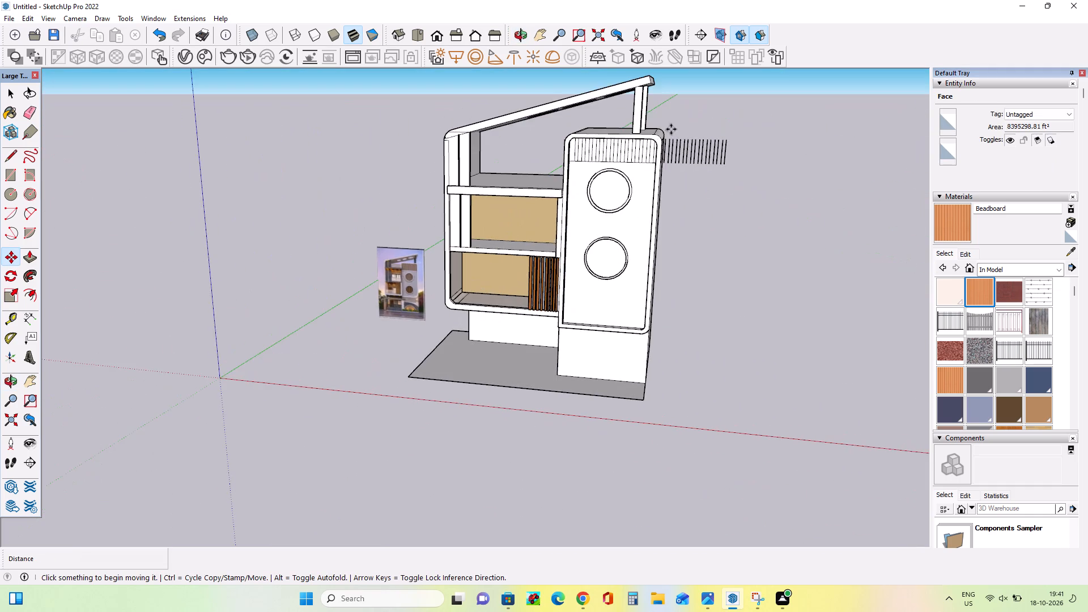
pyautogui.scroll(7, 678, 144)
pyautogui.moveTo(719, 170); pyautogui.dragTo(717, 190, button='middle')
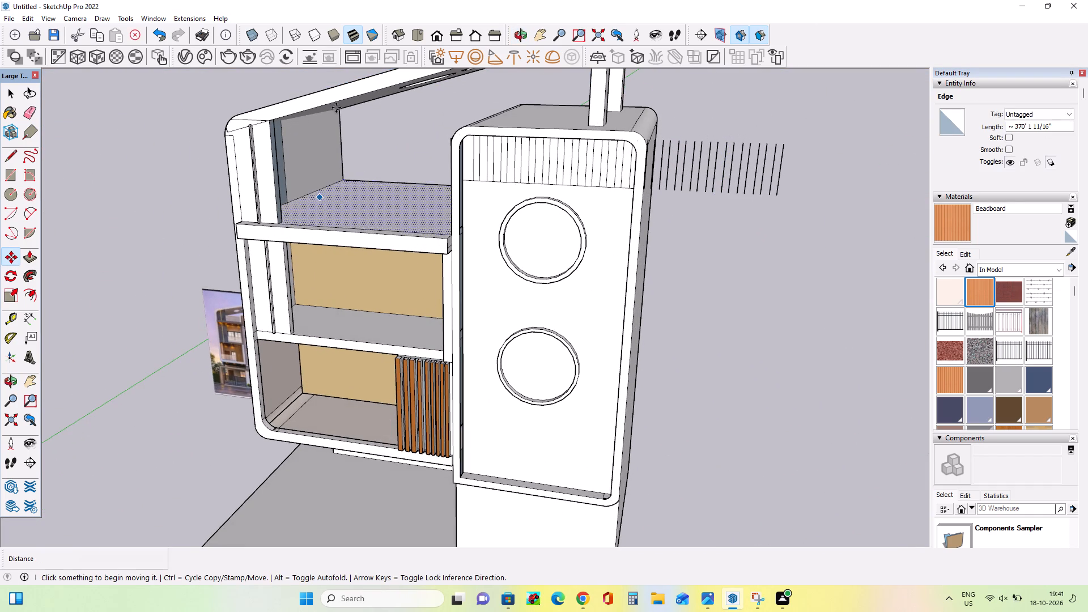
pyautogui.click(31, 114)
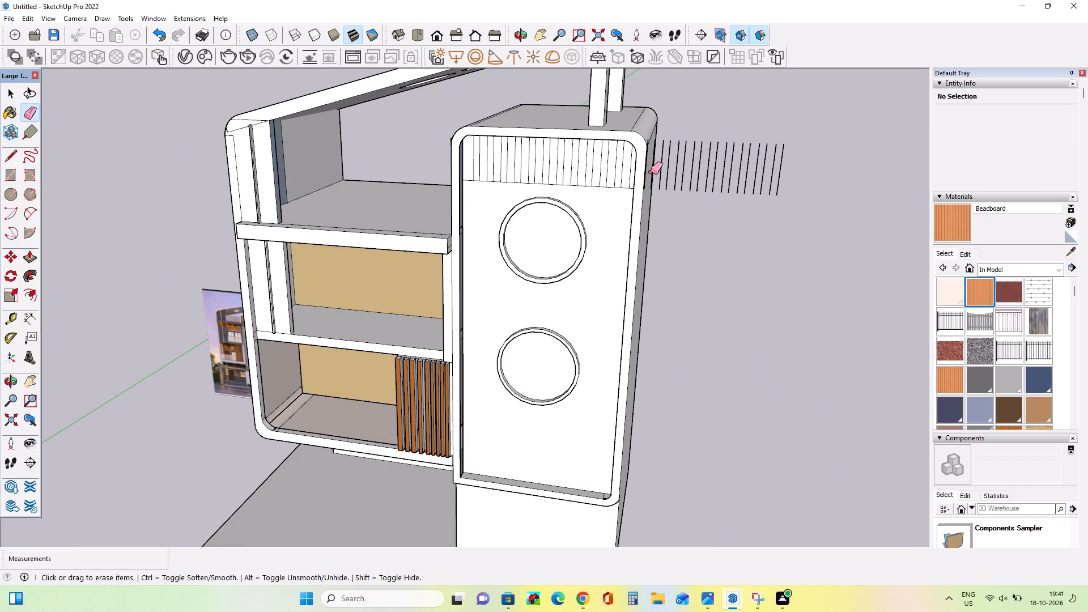
pyautogui.moveTo(652, 169); pyautogui.dragTo(666, 169)
pyautogui.hotkey('ctrl', 'z')
pyautogui.moveTo(660, 175); pyautogui.dragTo(790, 198)
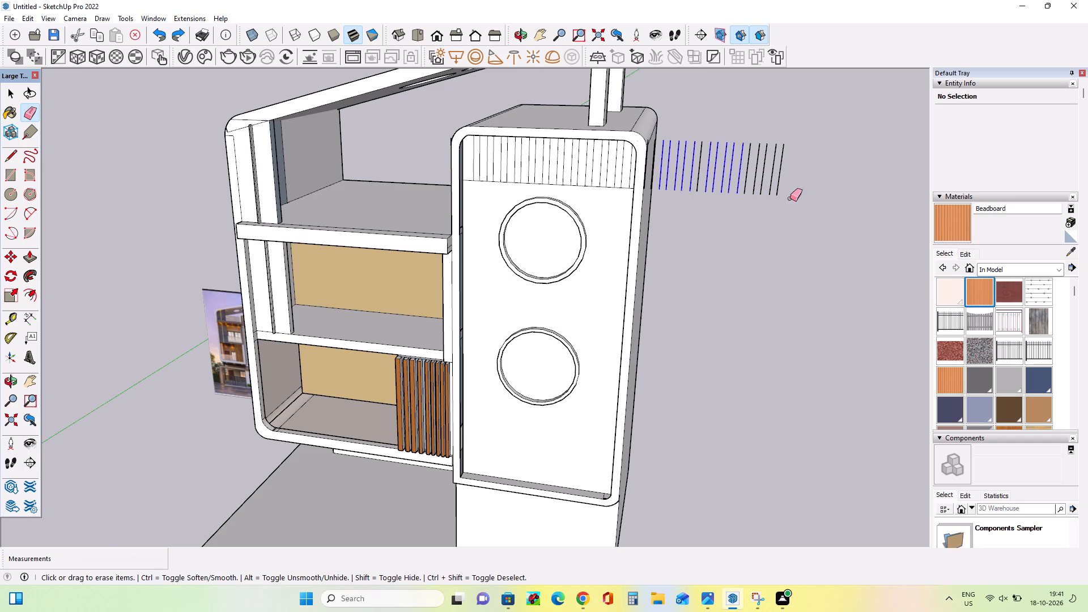
pyautogui.moveTo(790, 198); pyautogui.dragTo(783, 191)
pyautogui.moveTo(725, 173); pyautogui.dragTo(821, 185)
pyautogui.moveTo(758, 172); pyautogui.dragTo(788, 176)
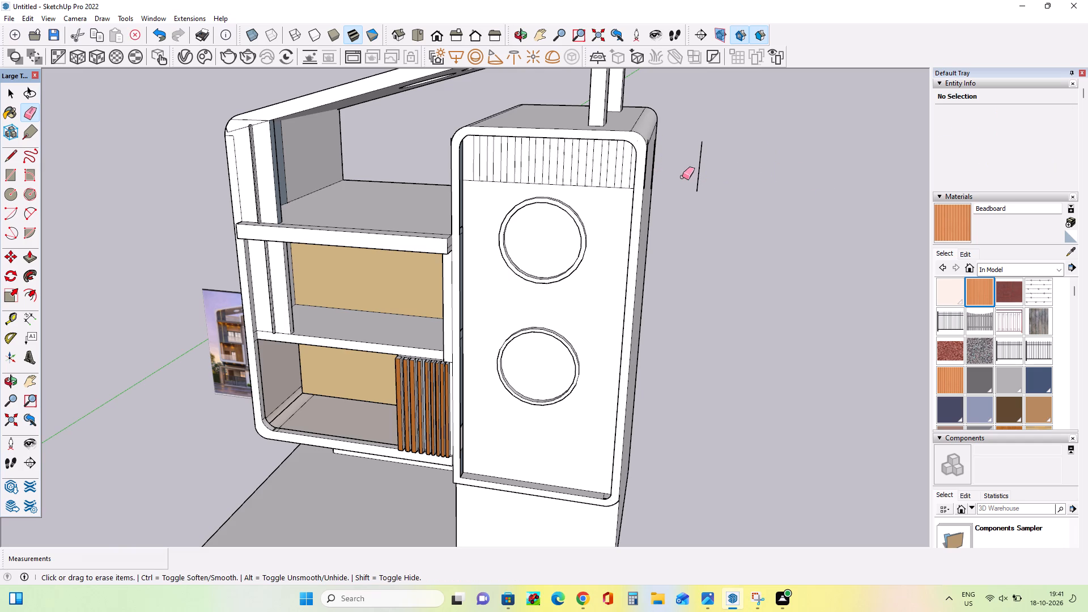
pyautogui.click(710, 175)
pyautogui.click(706, 172)
pyautogui.moveTo(696, 171); pyautogui.dragTo(717, 178)
pyautogui.scroll(4, 660, 176)
pyautogui.moveTo(683, 199); pyautogui.dragTo(650, 195, button='middle')
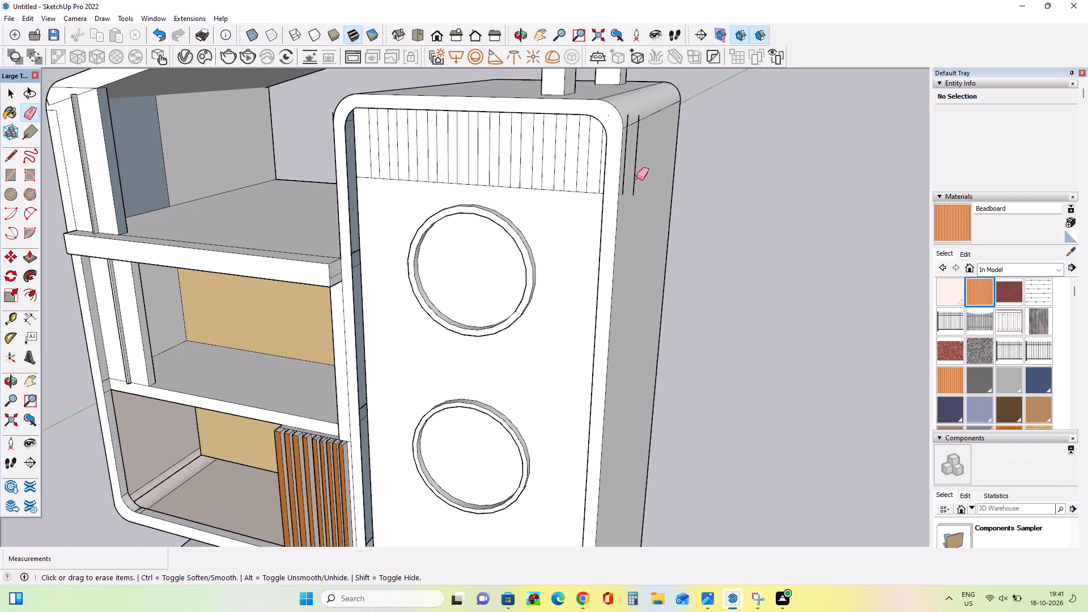
pyautogui.click(636, 177)
pyautogui.click(635, 176)
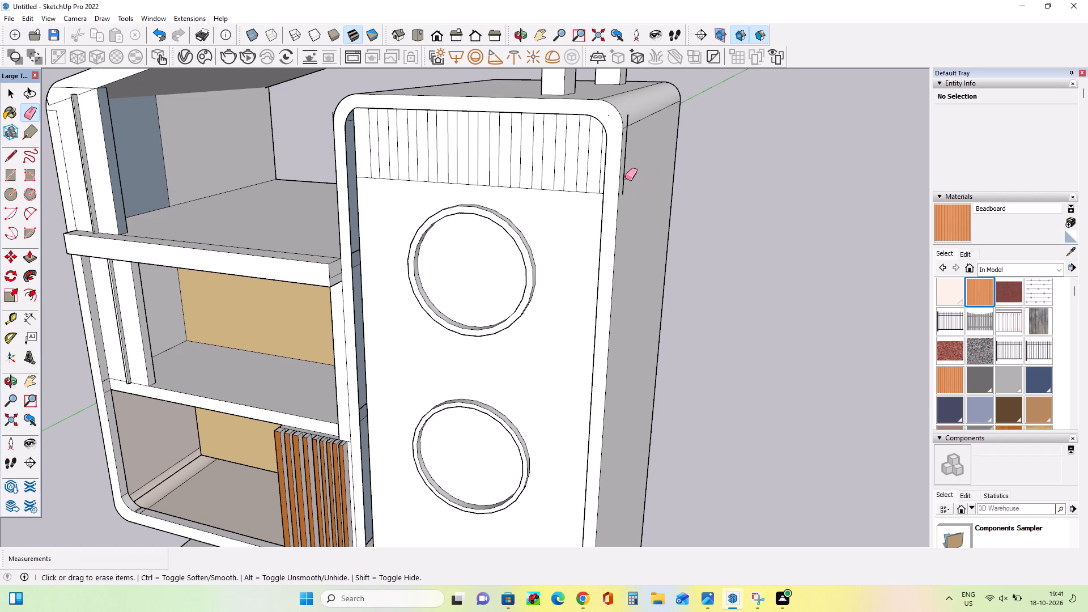
pyautogui.click(625, 178)
# Examine the slatted band and circular windows in the reference image against the model.
pyautogui.scroll(-12, 665, 180)
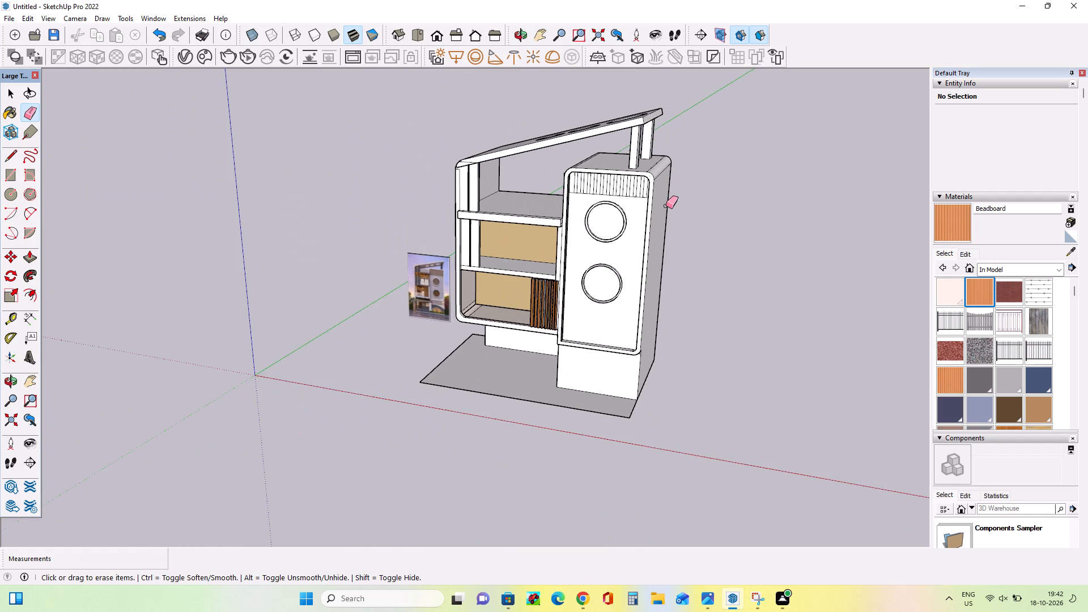
pyautogui.moveTo(682, 229); pyautogui.dragTo(777, 212, button='middle')
pyautogui.scroll(-1, 760, 205)
pyautogui.scroll(7, 610, 204)
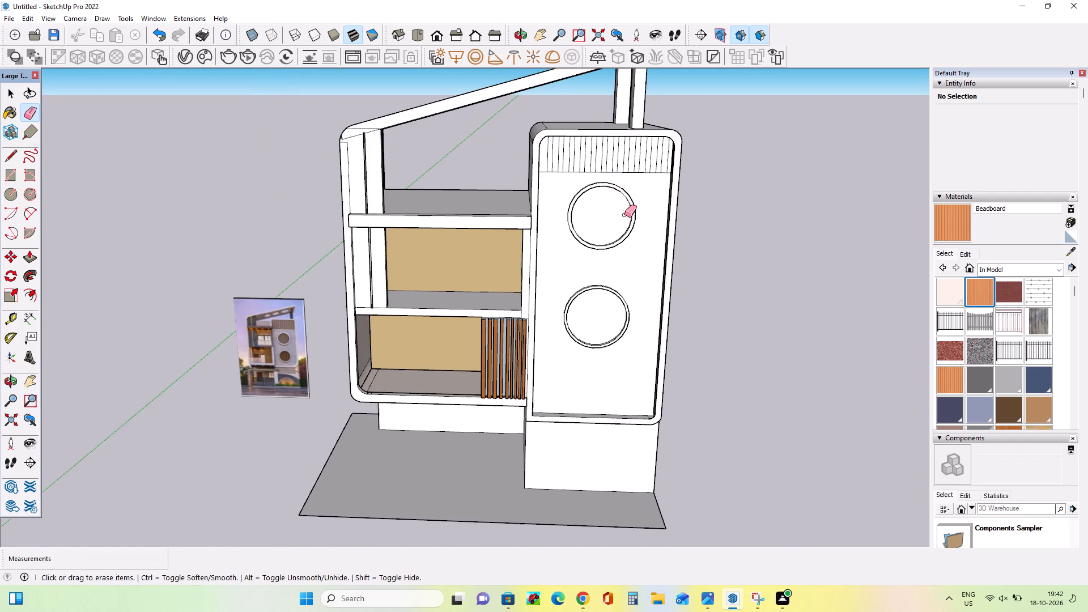
pyautogui.scroll(20, 244, 321)
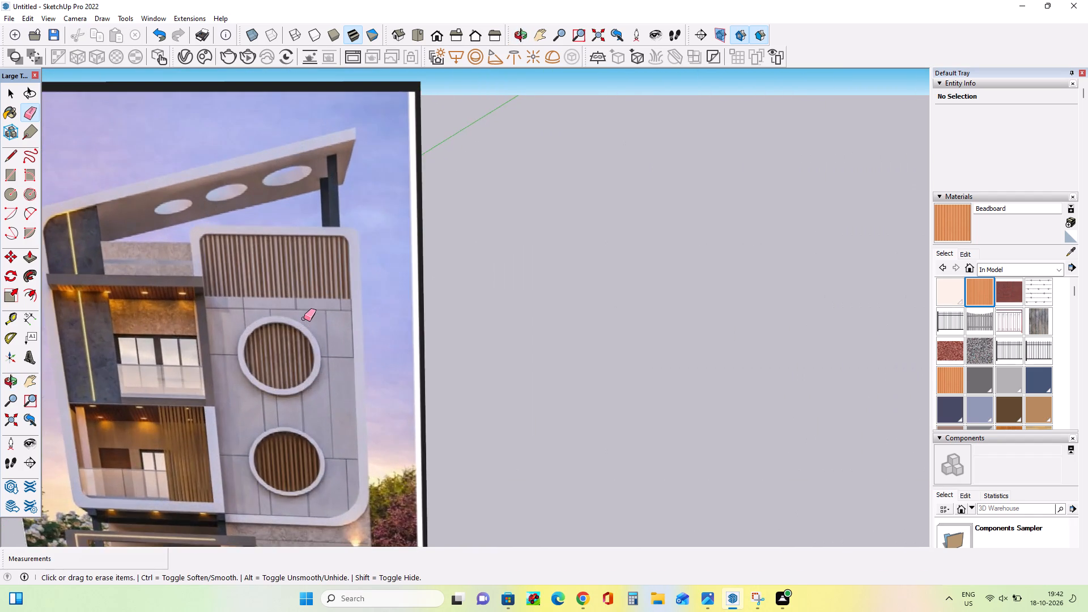
pyautogui.scroll(3, 304, 318)
pyautogui.scroll(-15, 304, 317)
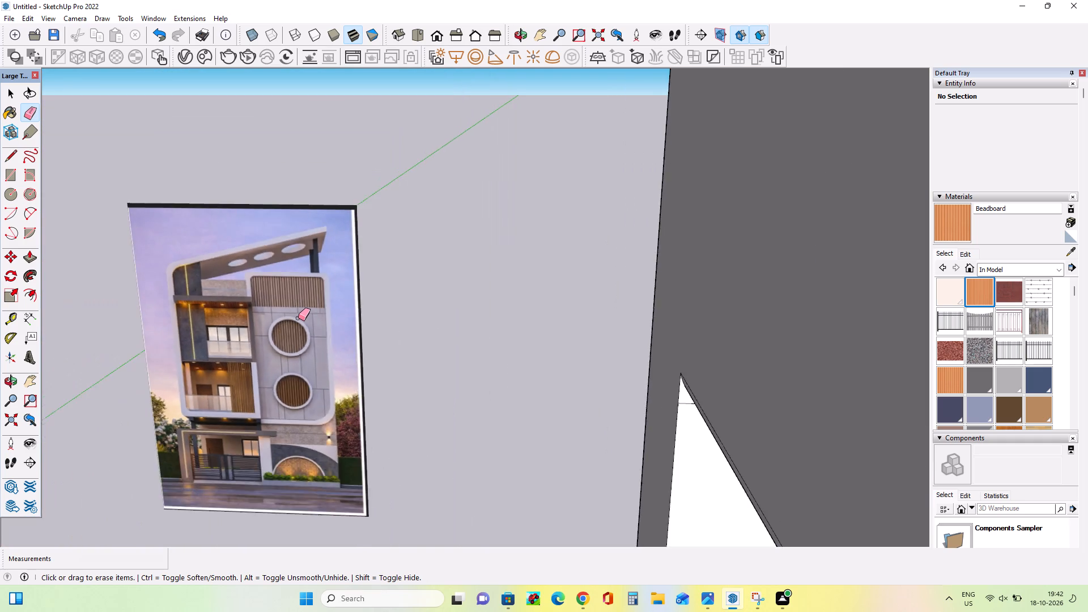
pyautogui.scroll(-6, 298, 318)
pyautogui.scroll(-3, 1006, 292)
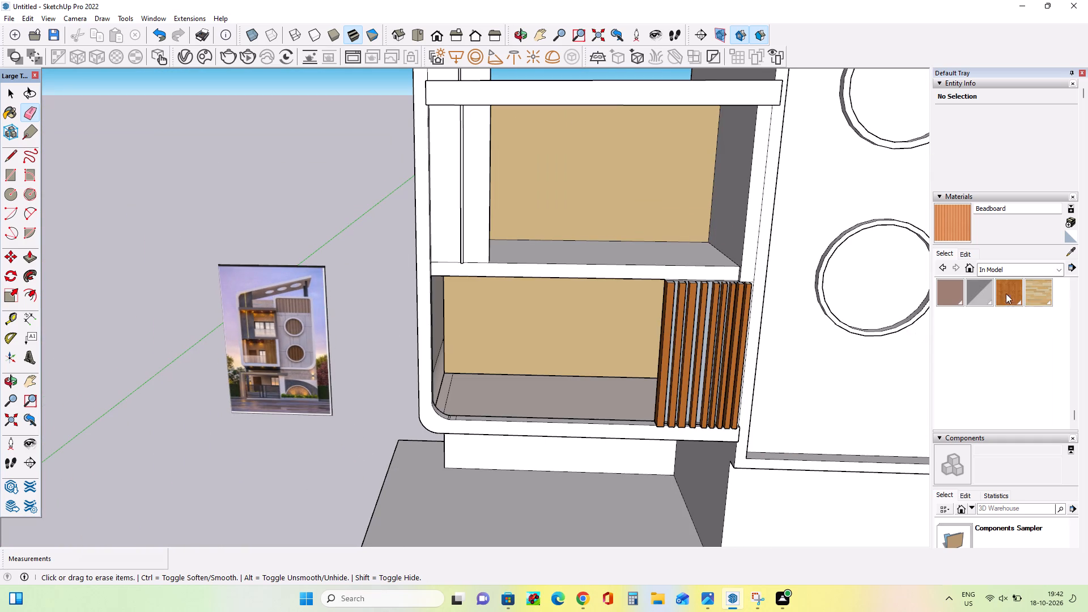
# Paint the twelve alternate vertical strips of the band above the circular windows with the Wood Bamboo material.
pyautogui.scroll(2, 988, 312)
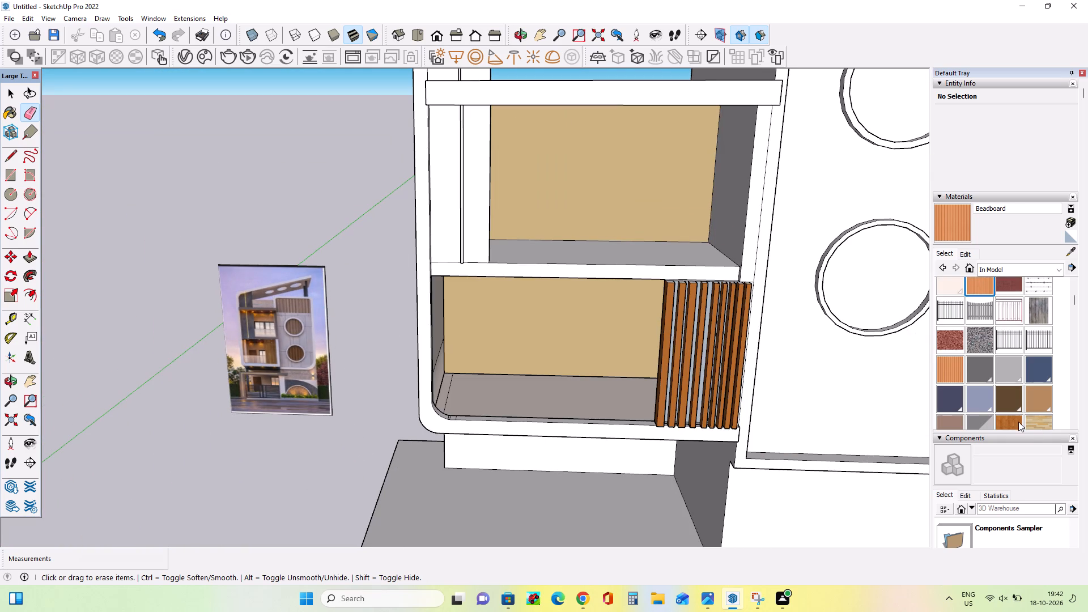
pyautogui.click(1018, 422)
pyautogui.scroll(-11, 549, 173)
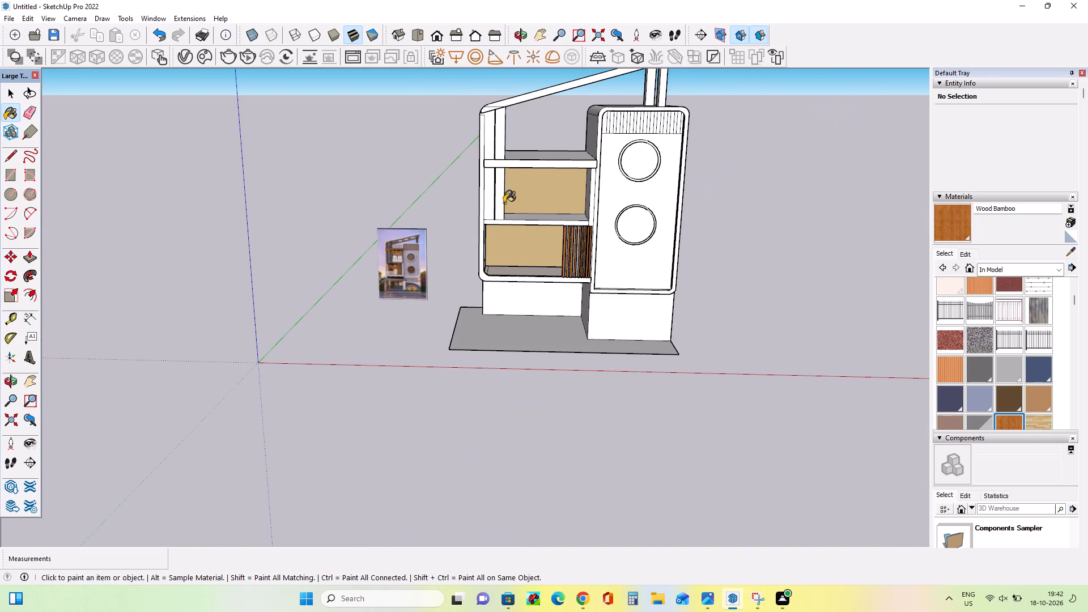
pyautogui.scroll(16, 632, 94)
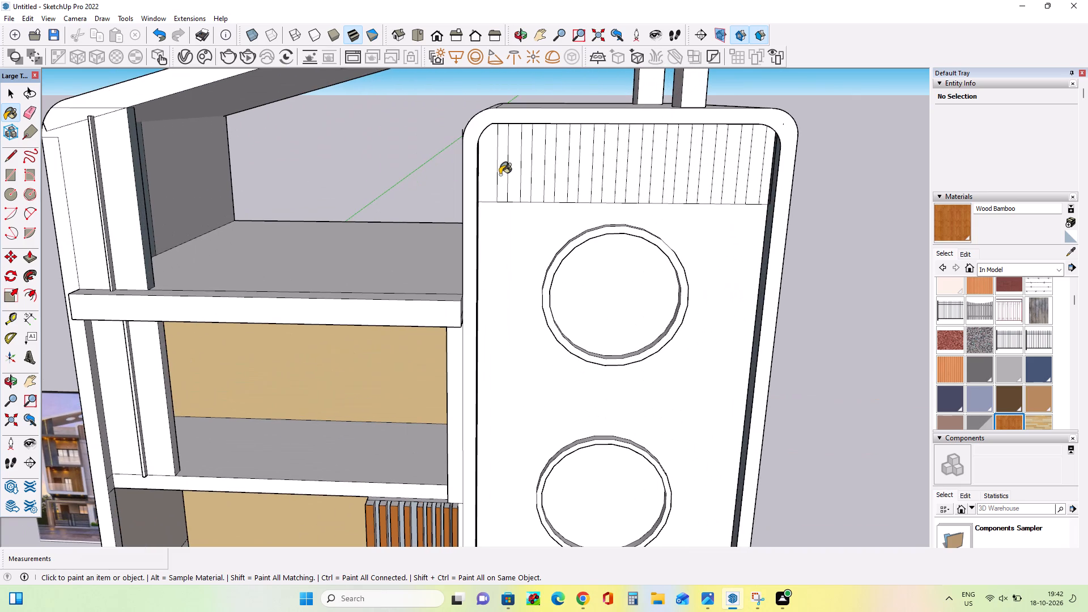
pyautogui.click(467, 181)
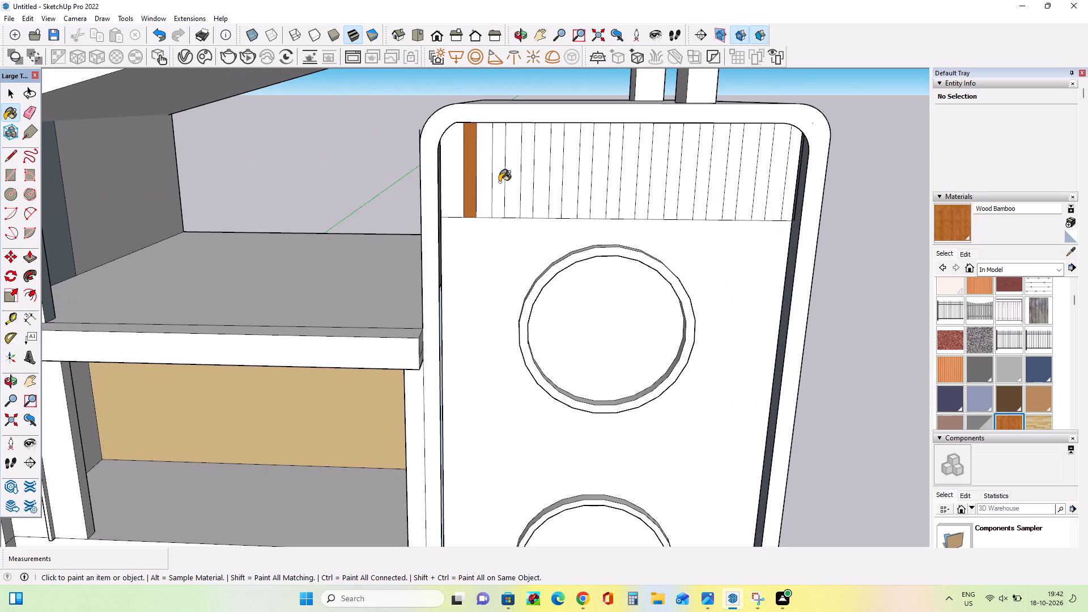
pyautogui.click(499, 182)
pyautogui.click(528, 188)
pyautogui.click(553, 189)
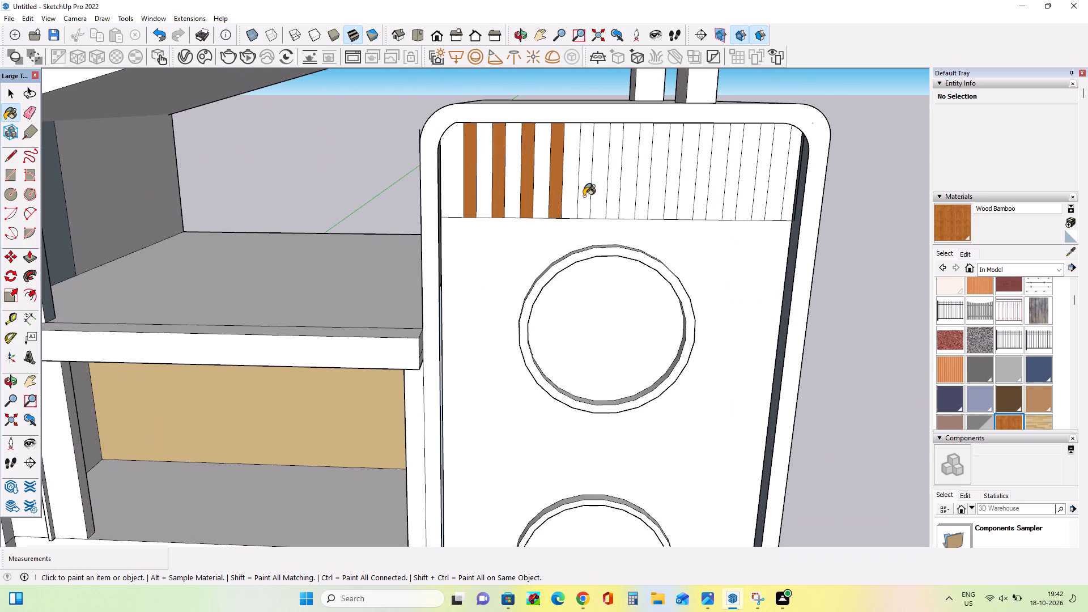
pyautogui.click(584, 196)
pyautogui.click(611, 197)
pyautogui.click(637, 202)
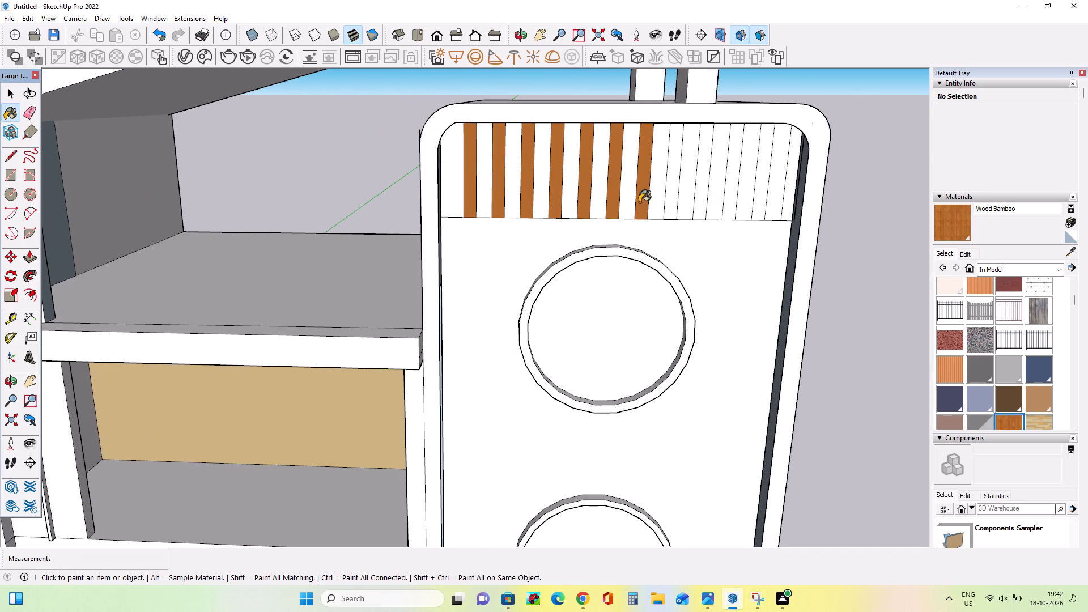
pyautogui.click(673, 204)
pyautogui.click(698, 209)
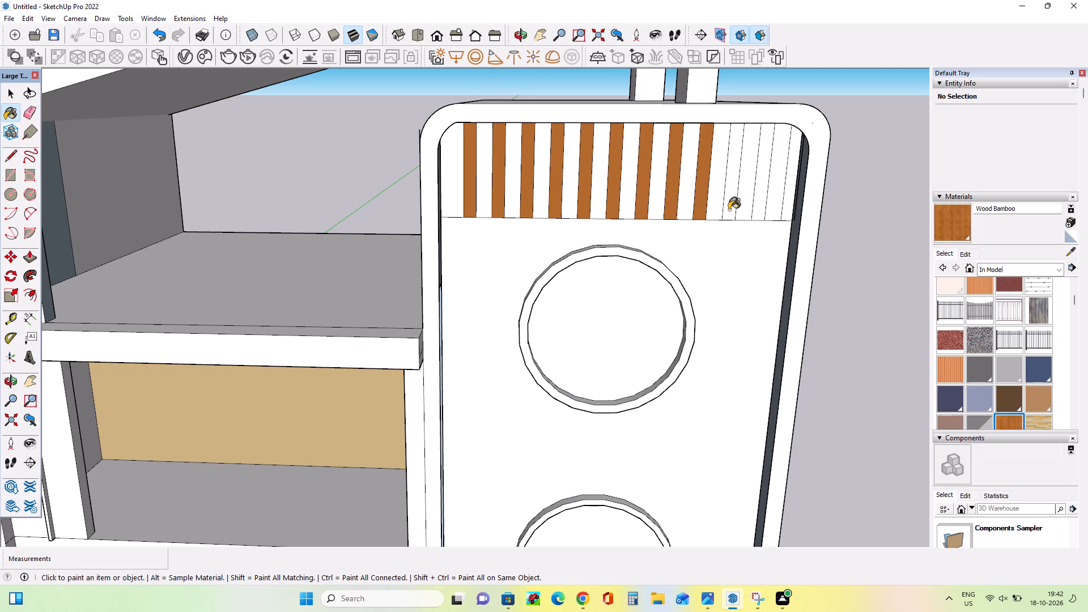
pyautogui.click(729, 210)
pyautogui.click(758, 211)
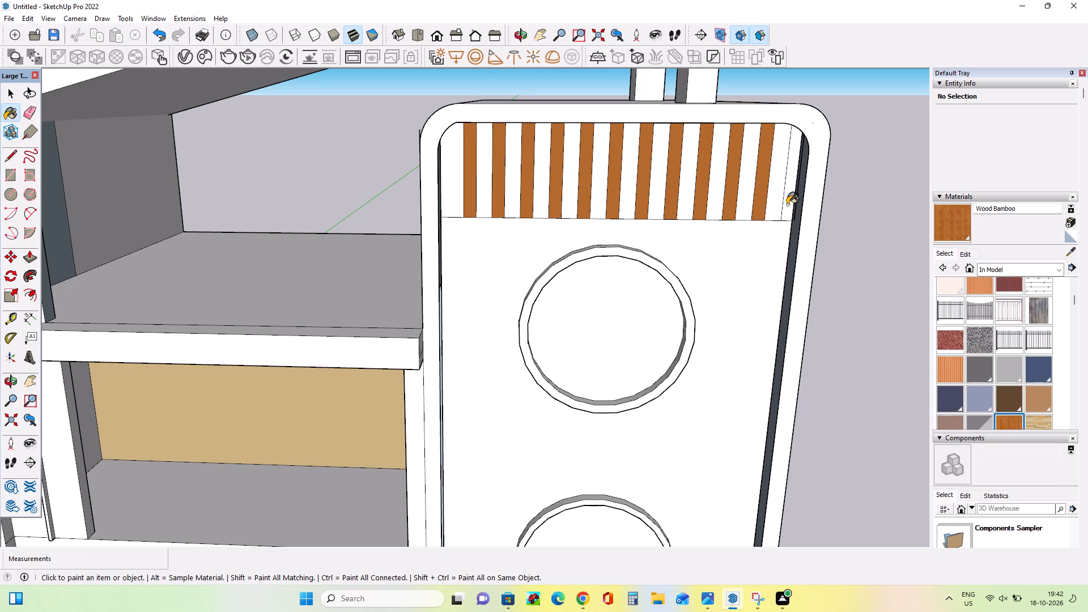
pyautogui.click(787, 203)
# Push/Pull the first five wood strips nearest the balconies outward about 51', matching each to the first one's depth.
pyautogui.scroll(-3, 453, 207)
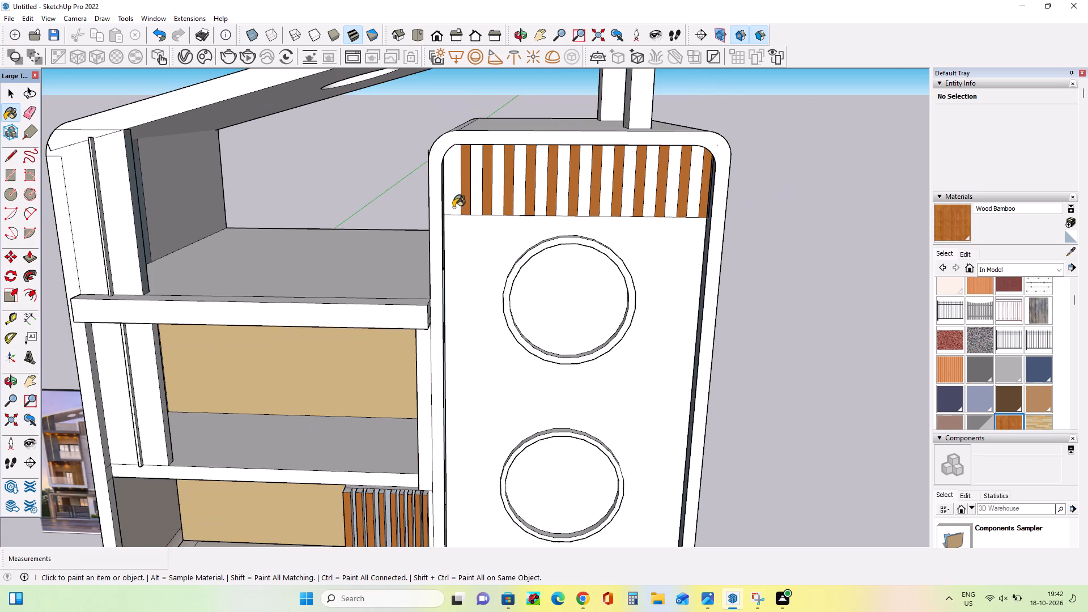
pyautogui.moveTo(512, 232); pyautogui.dragTo(474, 236, button='middle')
pyautogui.click(31, 257)
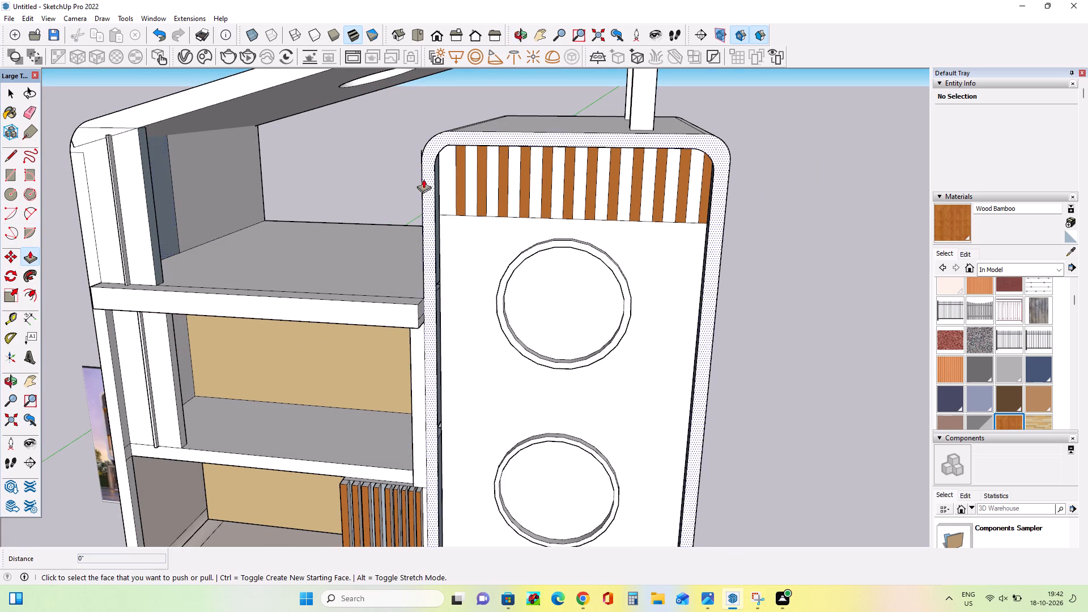
pyautogui.click(462, 196)
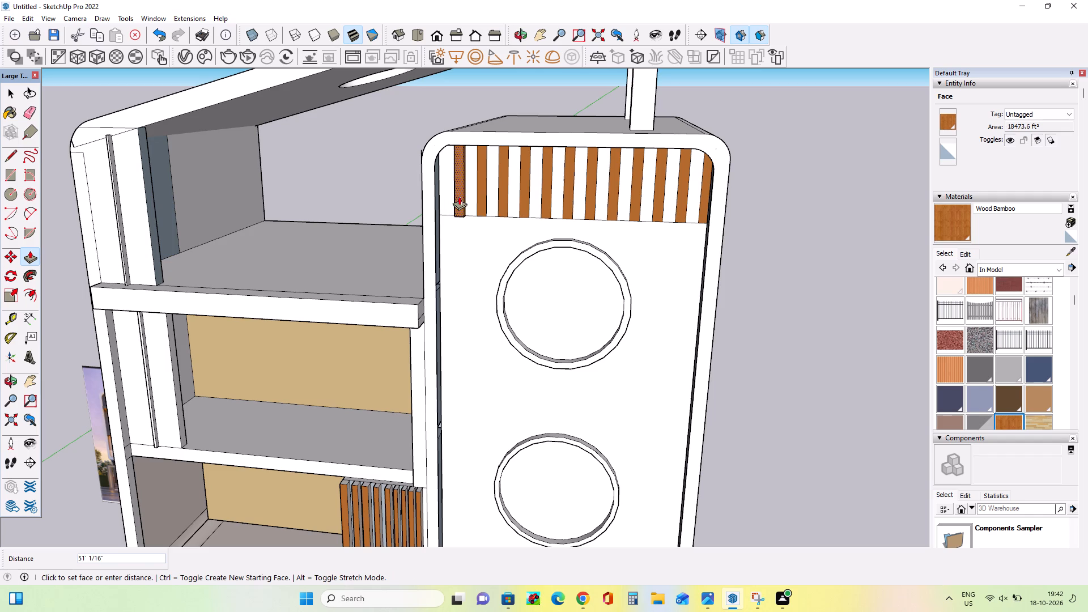
pyautogui.click(459, 196)
pyautogui.click(479, 203)
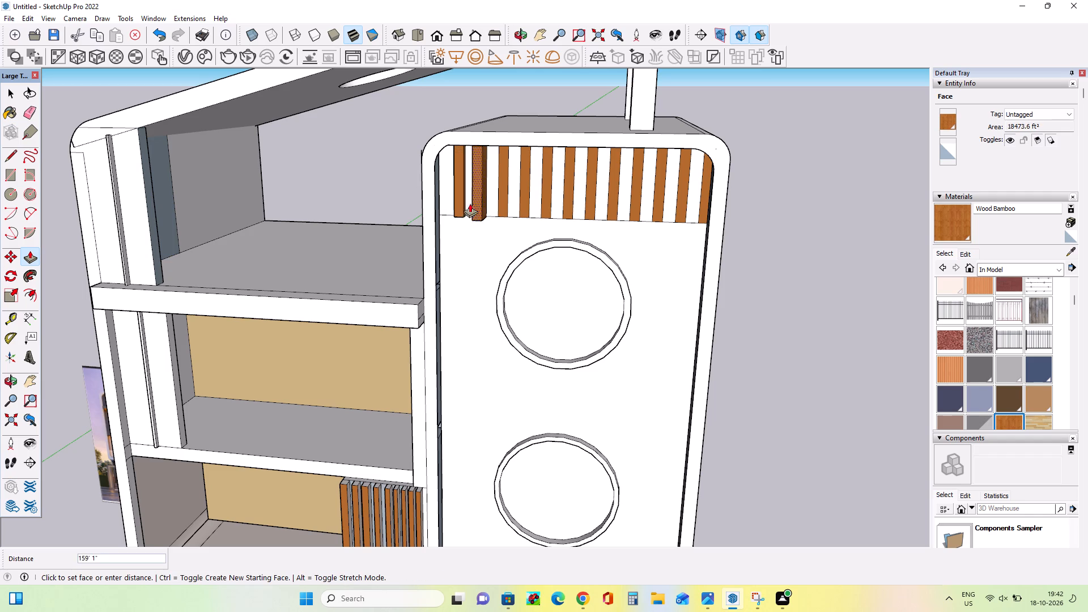
pyautogui.click(461, 197)
pyautogui.click(503, 194)
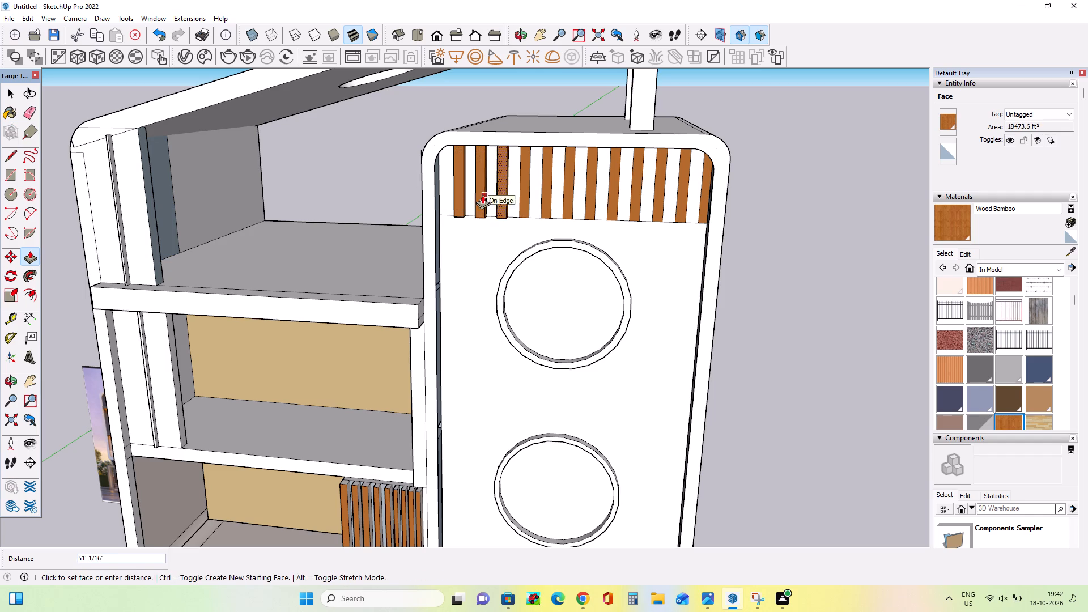
pyautogui.click(482, 195)
pyautogui.click(524, 198)
pyautogui.click(498, 198)
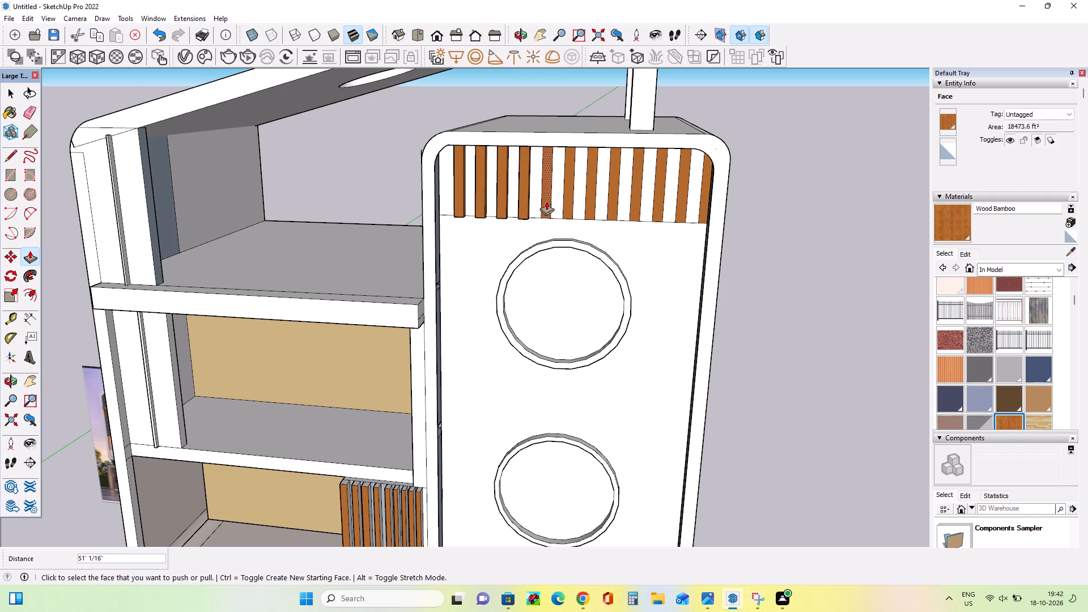
pyautogui.click(546, 201)
pyautogui.click(522, 201)
# Push/Pull the remaining seven wood strips of the band outward about 51', matching the depth of the slats already raised.
pyautogui.moveTo(458, 197); pyautogui.dragTo(430, 201, button='middle')
pyautogui.click(560, 203)
pyautogui.click(537, 197)
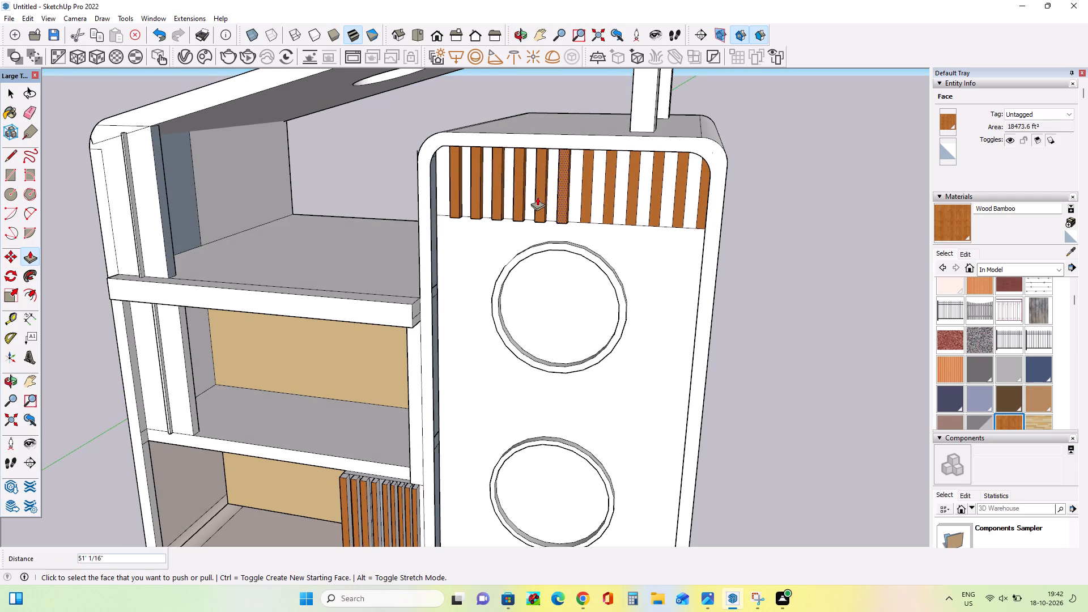
pyautogui.click(590, 203)
pyautogui.click(560, 199)
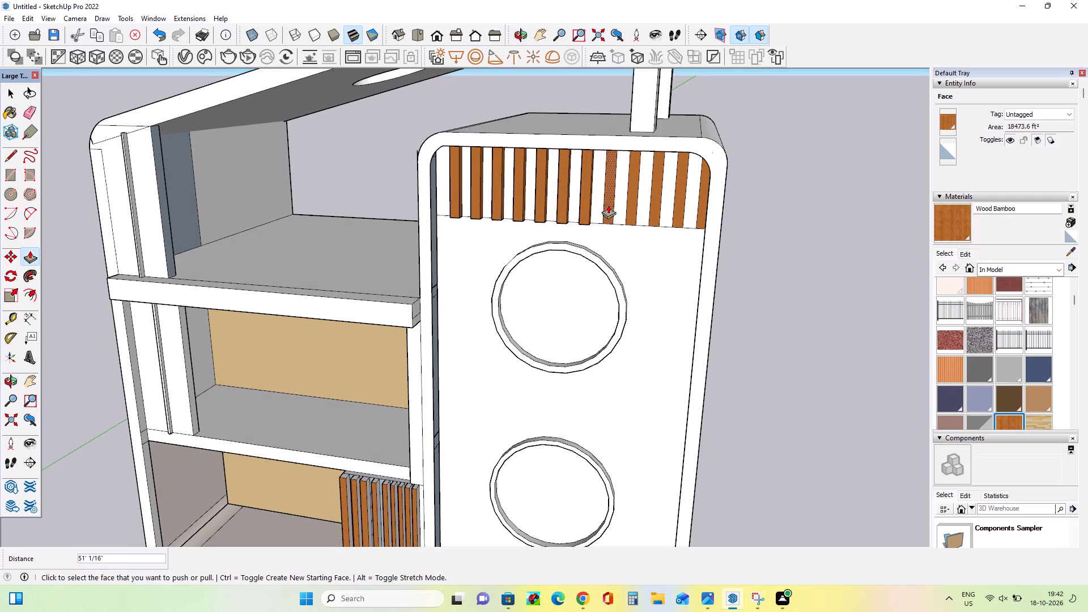
pyautogui.click(608, 205)
pyautogui.click(583, 205)
pyautogui.click(628, 207)
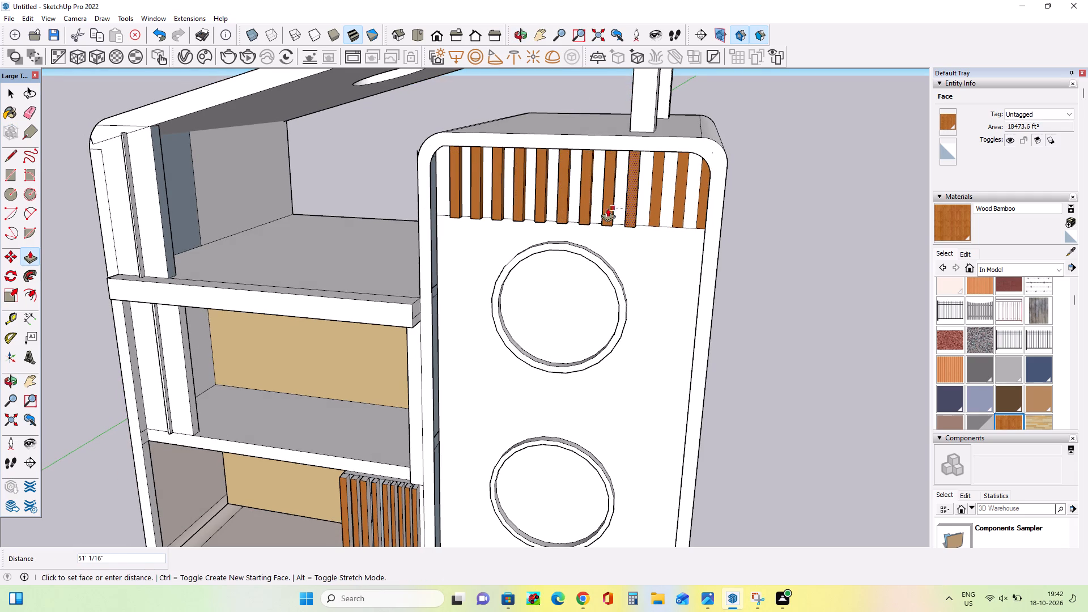
pyautogui.click(604, 208)
pyautogui.click(653, 210)
pyautogui.click(630, 210)
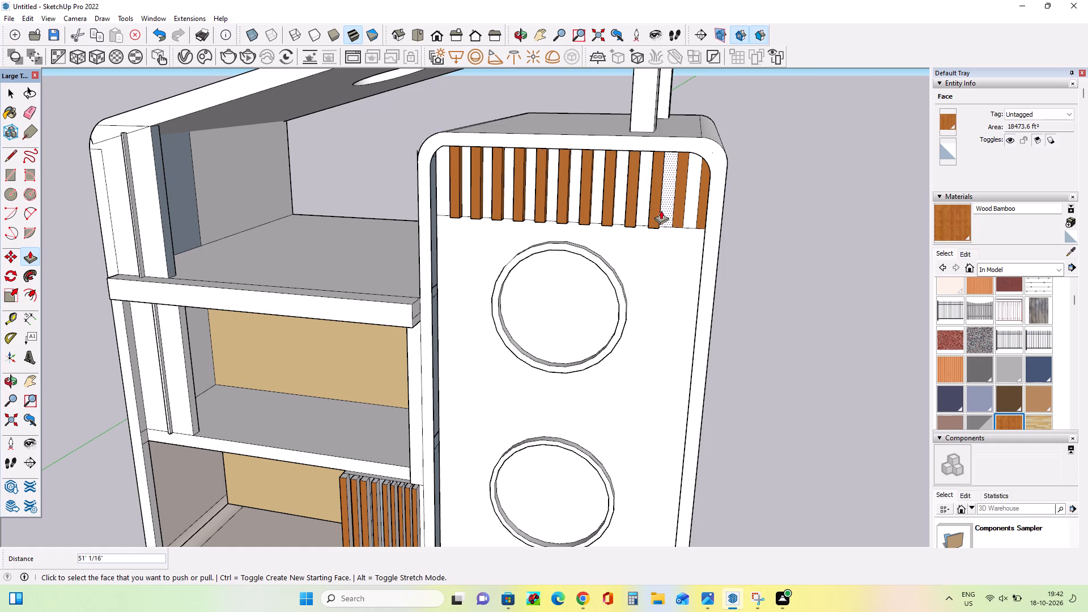
pyautogui.click(676, 217)
pyautogui.click(650, 215)
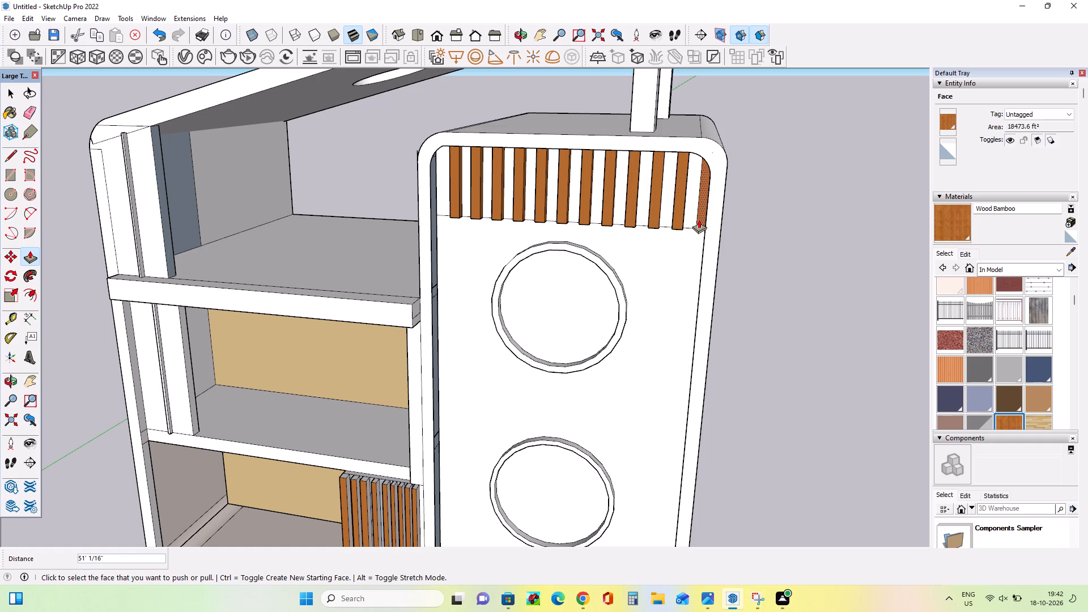
pyautogui.click(699, 219)
pyautogui.click(674, 215)
# Examine the slatted facade from several angles and compare its finishes with the reference image.
pyautogui.scroll(-8, 533, 202)
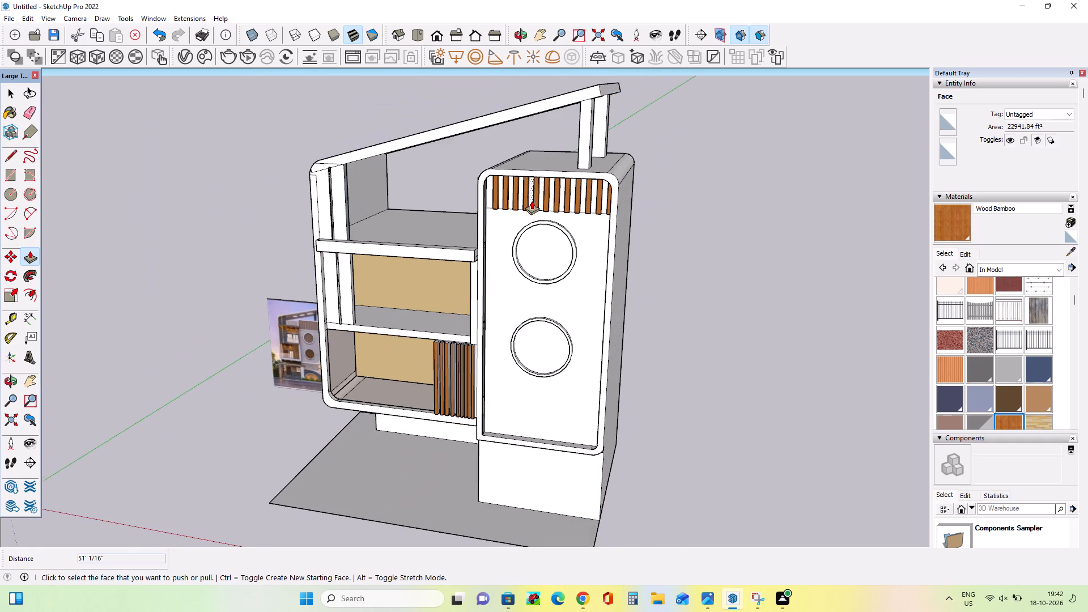
pyautogui.moveTo(549, 238); pyautogui.dragTo(586, 185, button='middle')
pyautogui.scroll(-3, 585, 181)
pyautogui.scroll(-3, 627, 219)
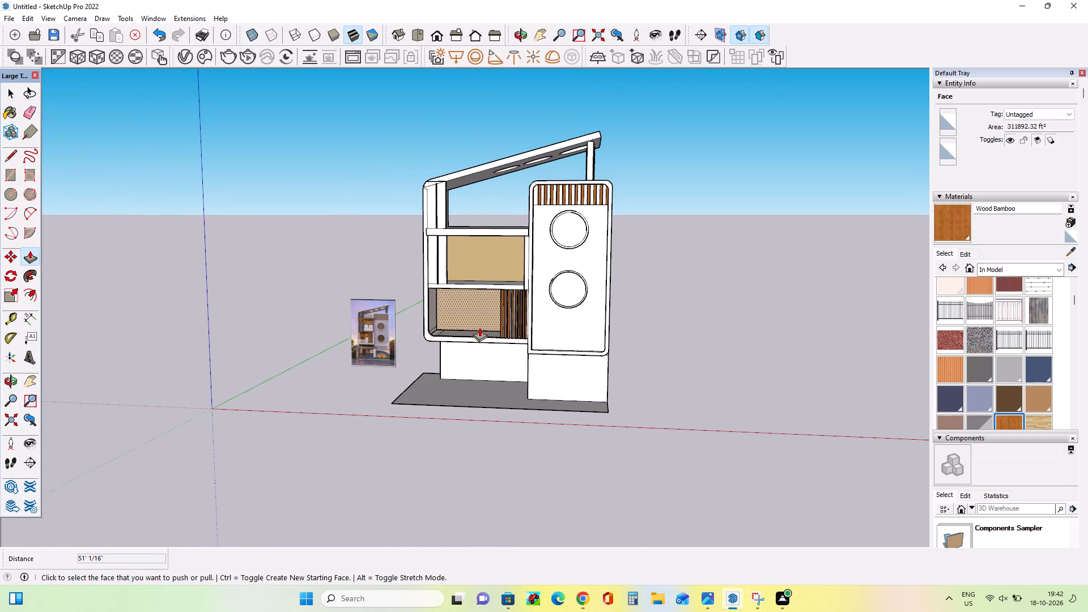
pyautogui.moveTo(479, 328); pyautogui.dragTo(501, 305, button='middle')
pyautogui.scroll(3, 552, 318)
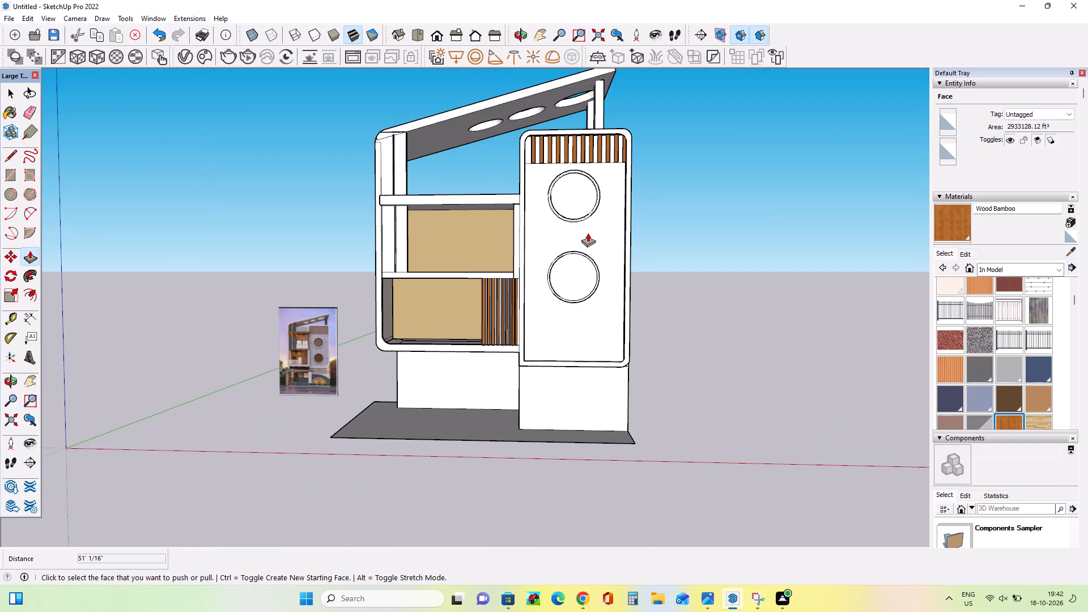
pyautogui.moveTo(593, 296); pyautogui.dragTo(419, 294, button='middle')
pyautogui.moveTo(552, 240); pyautogui.dragTo(559, 260, button='middle')
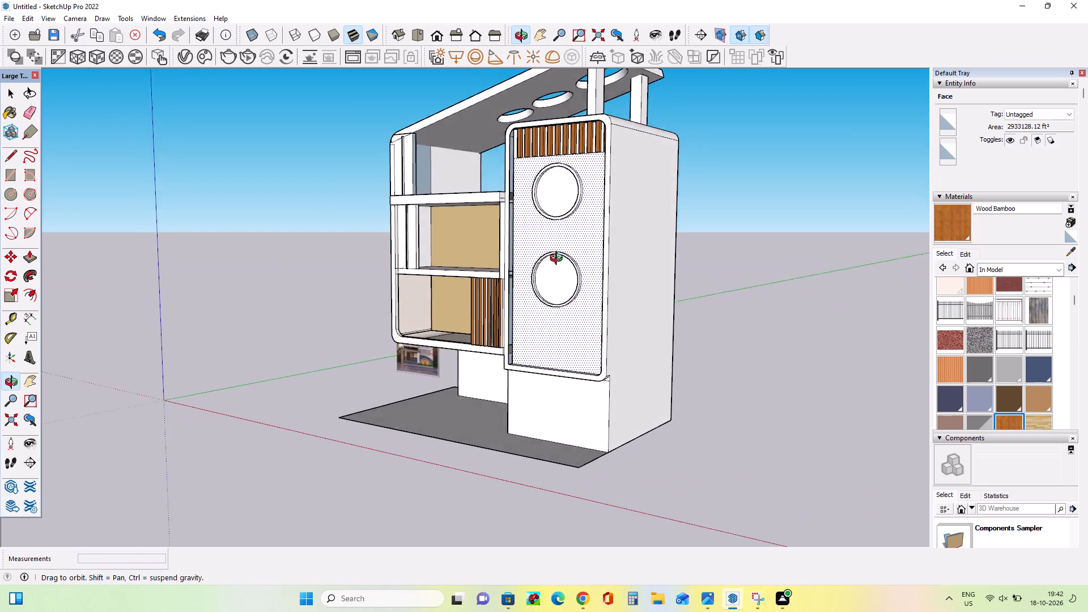
pyautogui.moveTo(559, 260); pyautogui.dragTo(510, 278, button='middle')
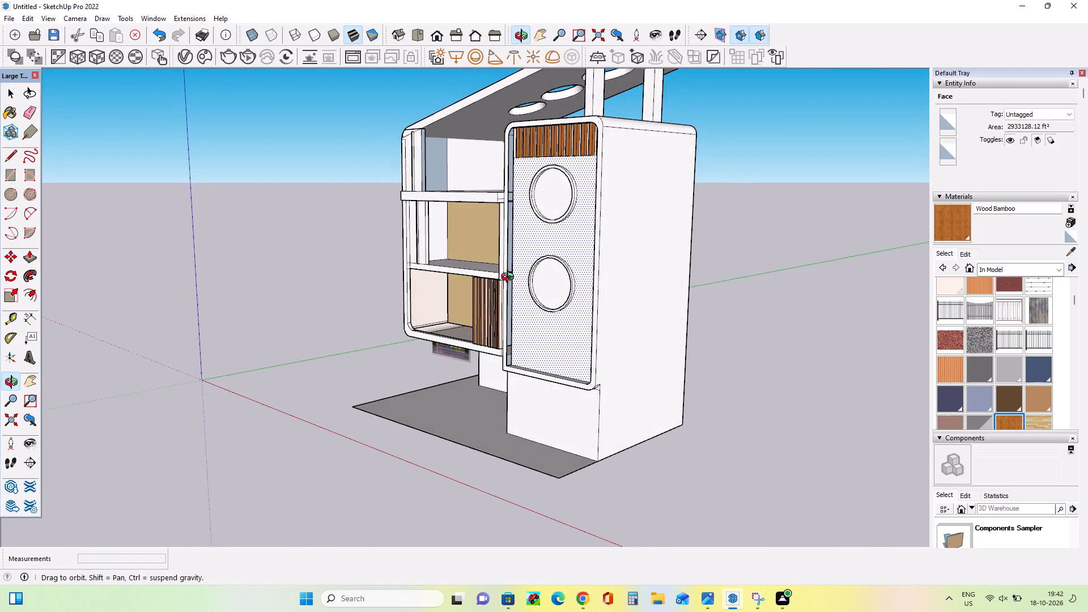
pyautogui.moveTo(510, 278); pyautogui.dragTo(719, 296, button='middle')
pyautogui.scroll(3, 576, 227)
pyautogui.scroll(-3, 576, 226)
pyautogui.moveTo(576, 225); pyautogui.dragTo(576, 235, button='middle')
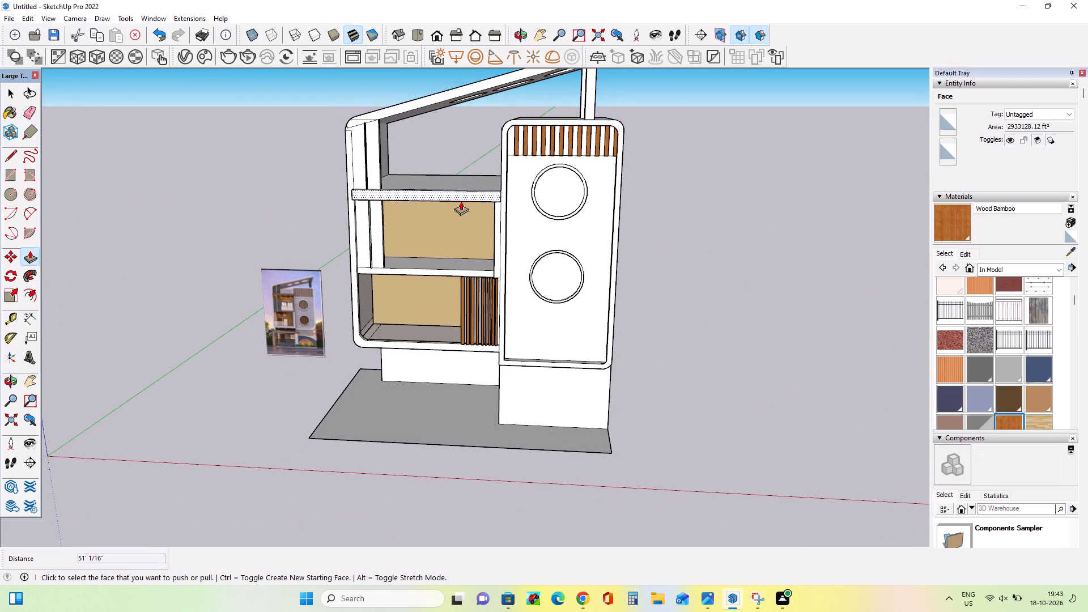
pyautogui.scroll(15, 287, 342)
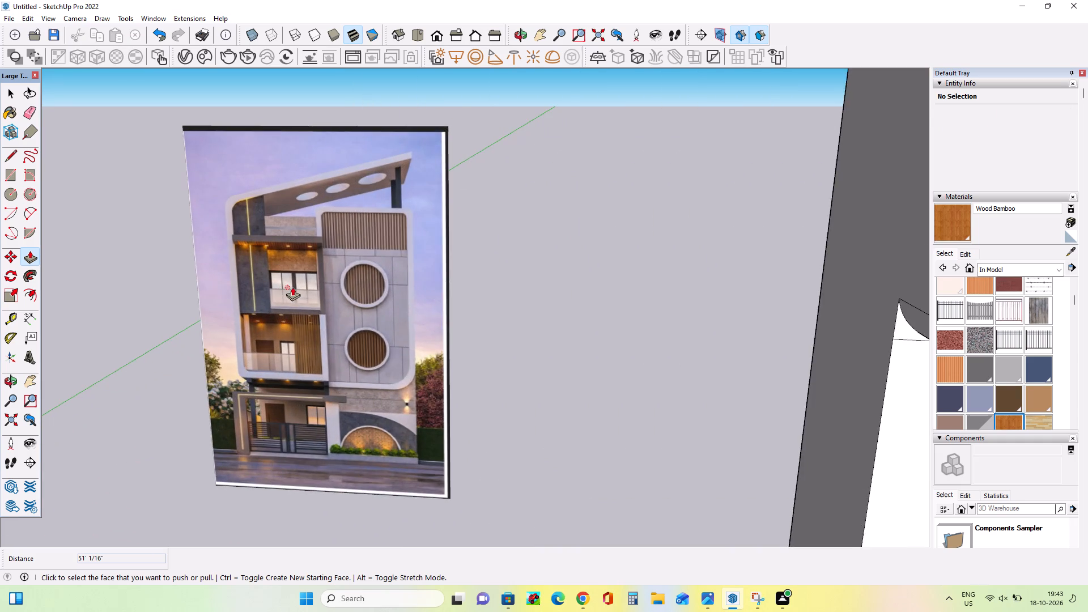
pyautogui.scroll(1, 294, 285)
pyautogui.moveTo(295, 283); pyautogui.dragTo(302, 273, button='middle')
pyautogui.moveTo(302, 272); pyautogui.dragTo(281, 301, button='middle')
pyautogui.scroll(-3, 256, 291)
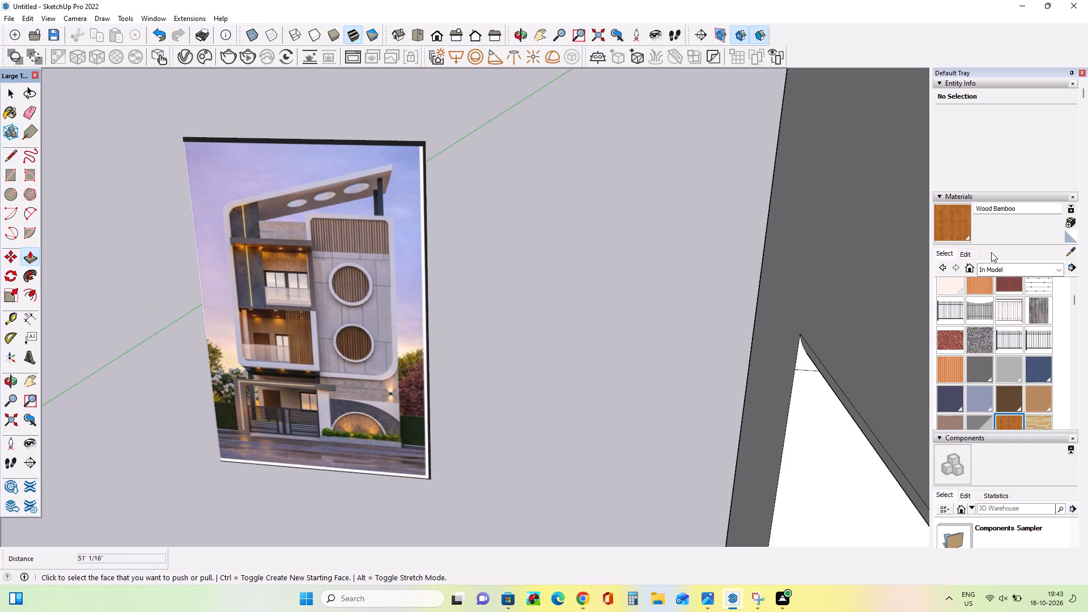
# Paint the vertical wall strips on both sides of the narrow groove beside the upper two balcony levels with Slate from the Tile materials.
pyautogui.click(1009, 270)
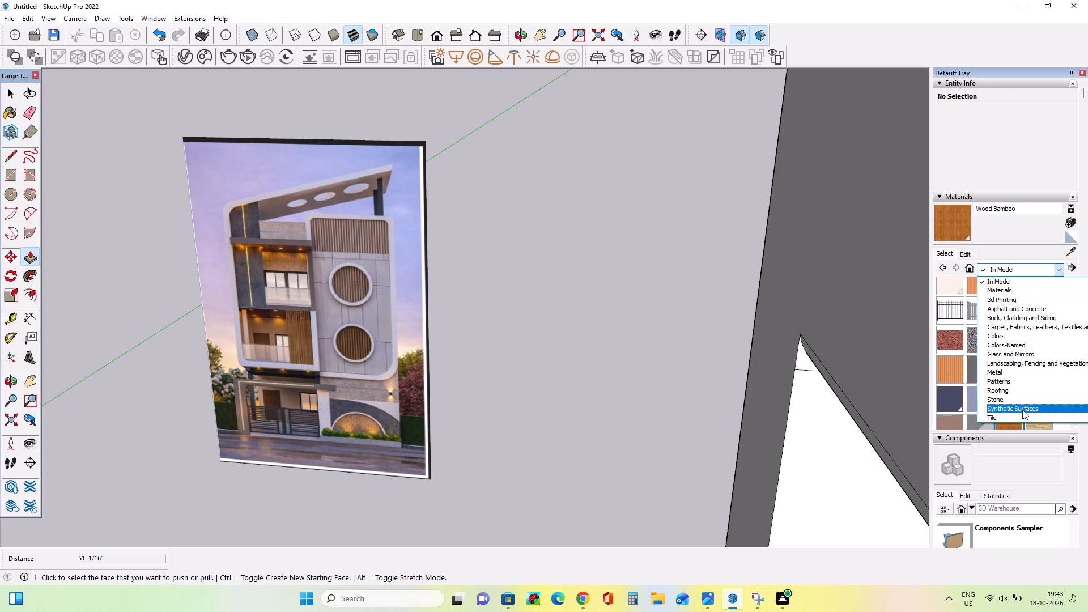
pyautogui.click(1022, 414)
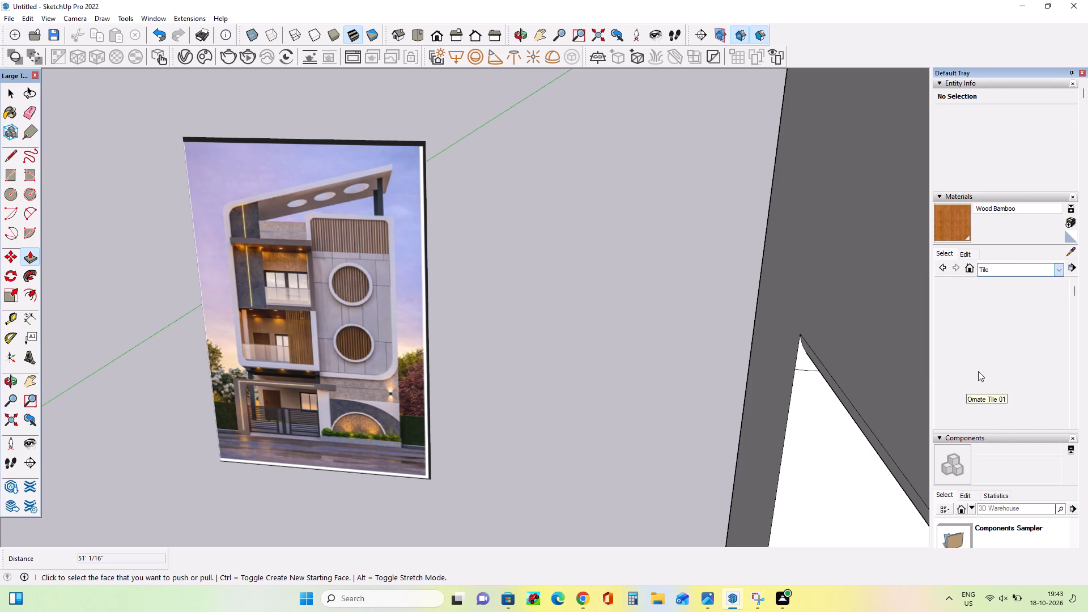
pyautogui.scroll(-3, 970, 375)
pyautogui.scroll(2, 970, 375)
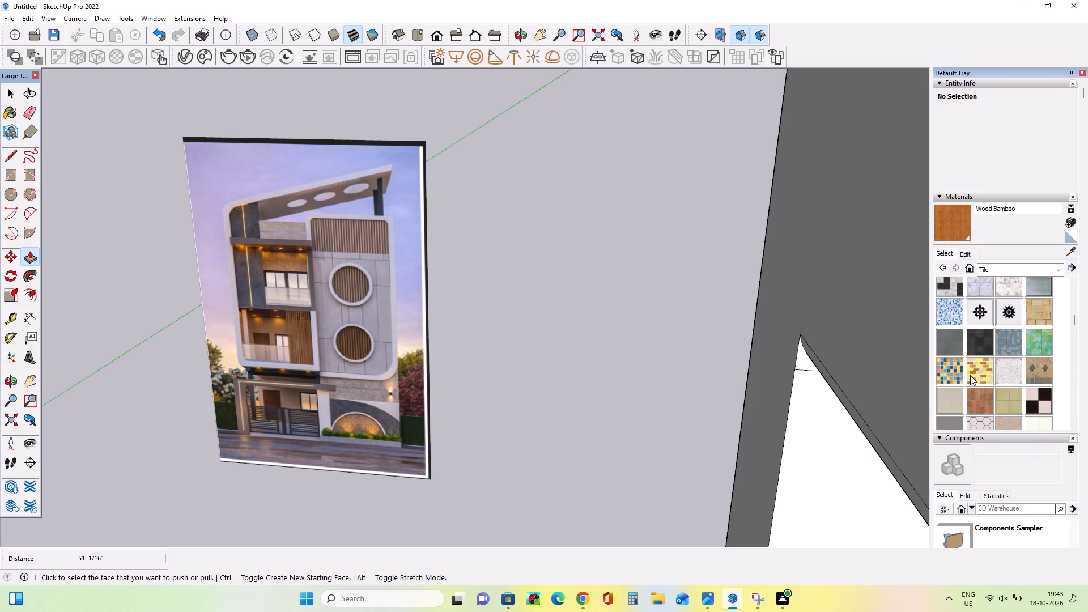
pyautogui.click(945, 342)
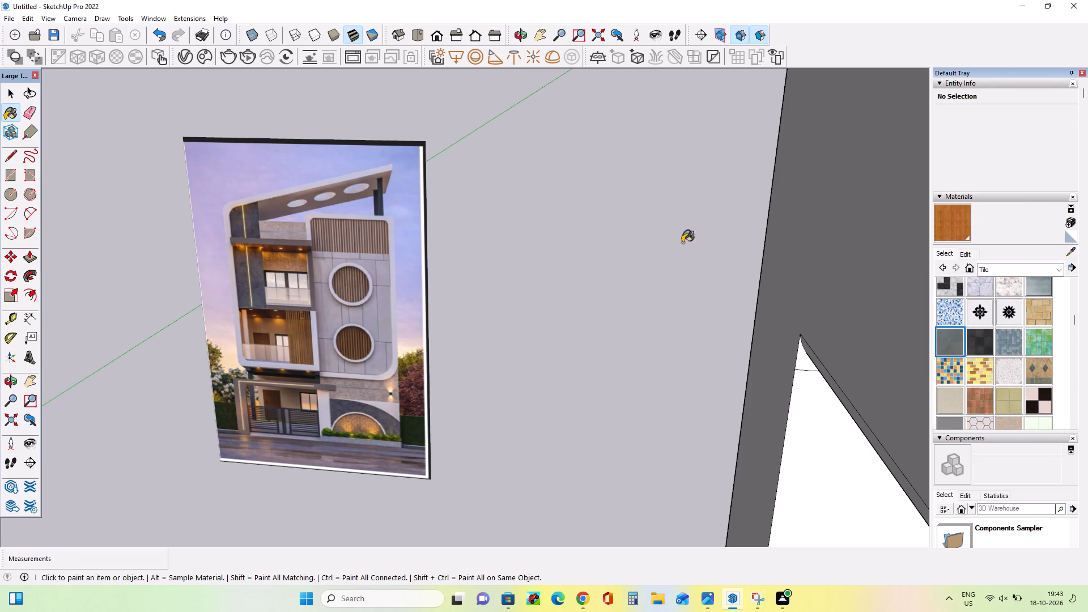
pyautogui.scroll(-12, 436, 268)
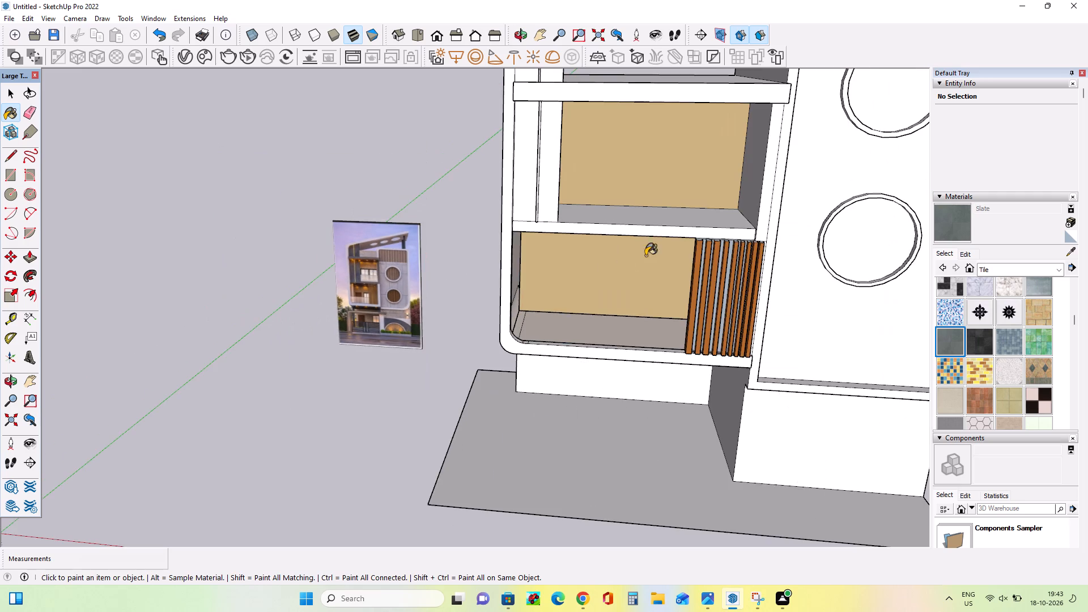
pyautogui.moveTo(645, 260); pyautogui.dragTo(593, 295, button='middle')
pyautogui.click(534, 193)
pyautogui.click(546, 195)
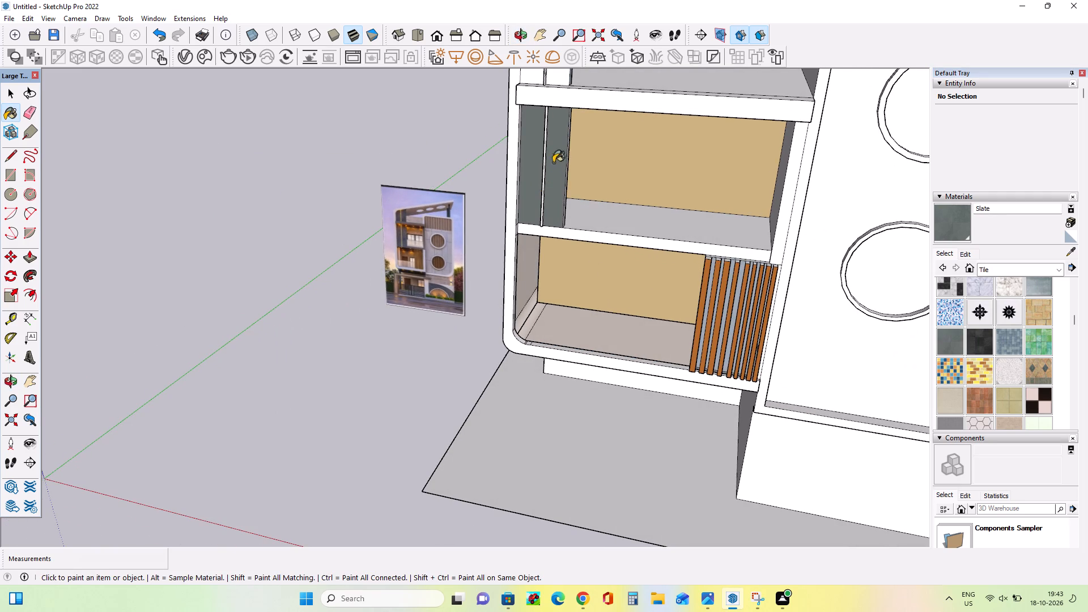
pyautogui.moveTo(556, 193); pyautogui.dragTo(560, 318, button='middle')
pyautogui.scroll(-1, 560, 317)
pyautogui.click(548, 106)
pyautogui.click(566, 110)
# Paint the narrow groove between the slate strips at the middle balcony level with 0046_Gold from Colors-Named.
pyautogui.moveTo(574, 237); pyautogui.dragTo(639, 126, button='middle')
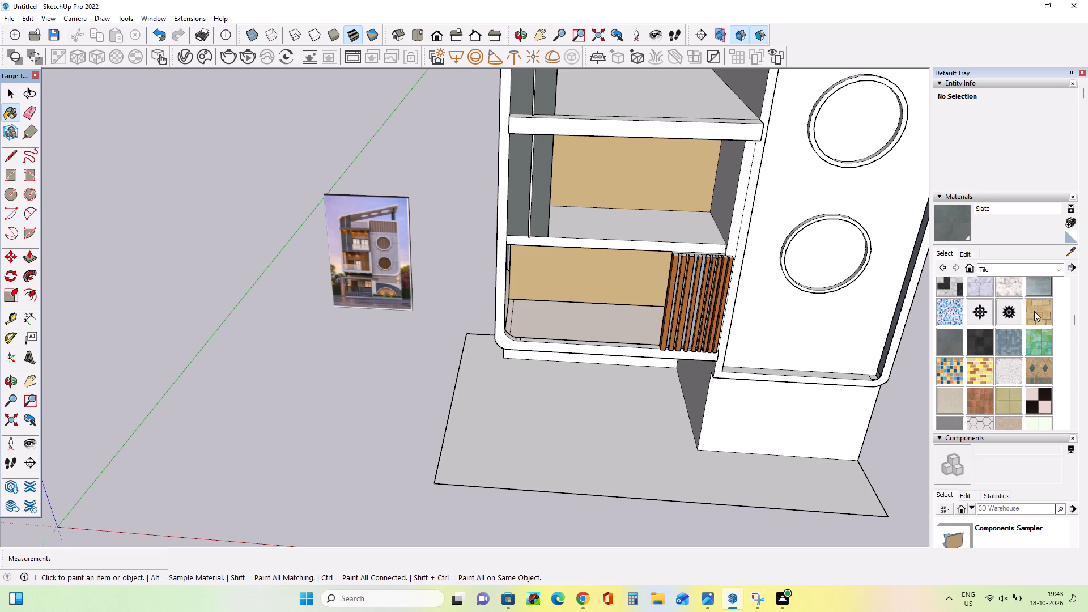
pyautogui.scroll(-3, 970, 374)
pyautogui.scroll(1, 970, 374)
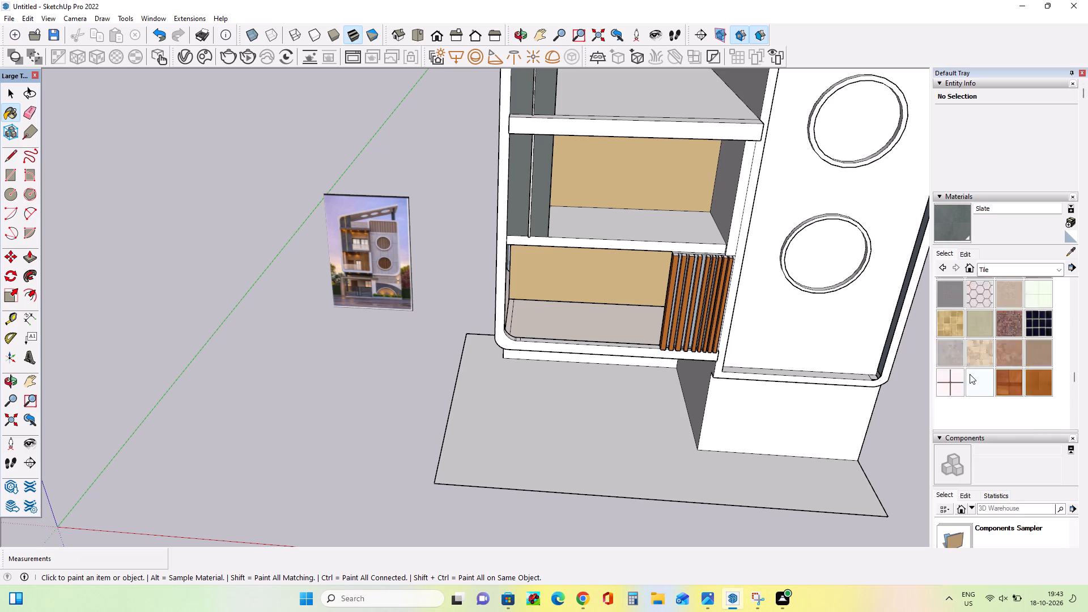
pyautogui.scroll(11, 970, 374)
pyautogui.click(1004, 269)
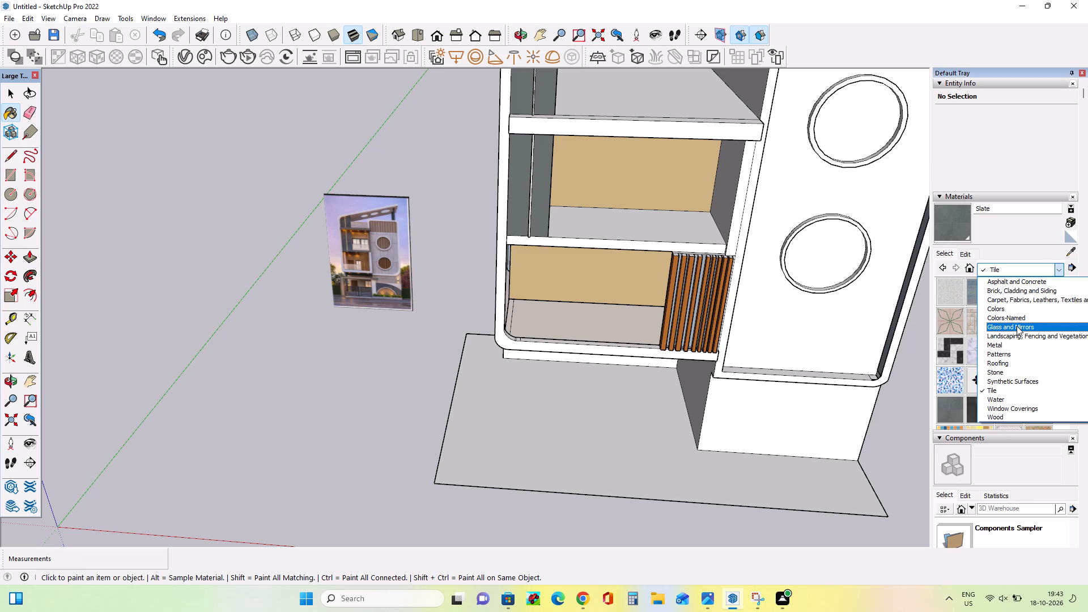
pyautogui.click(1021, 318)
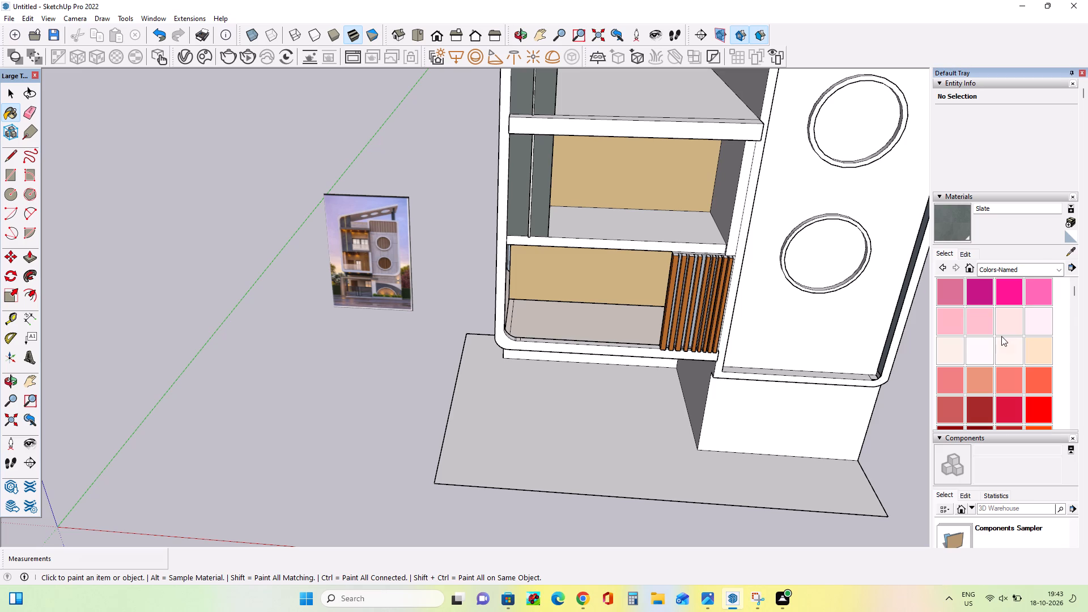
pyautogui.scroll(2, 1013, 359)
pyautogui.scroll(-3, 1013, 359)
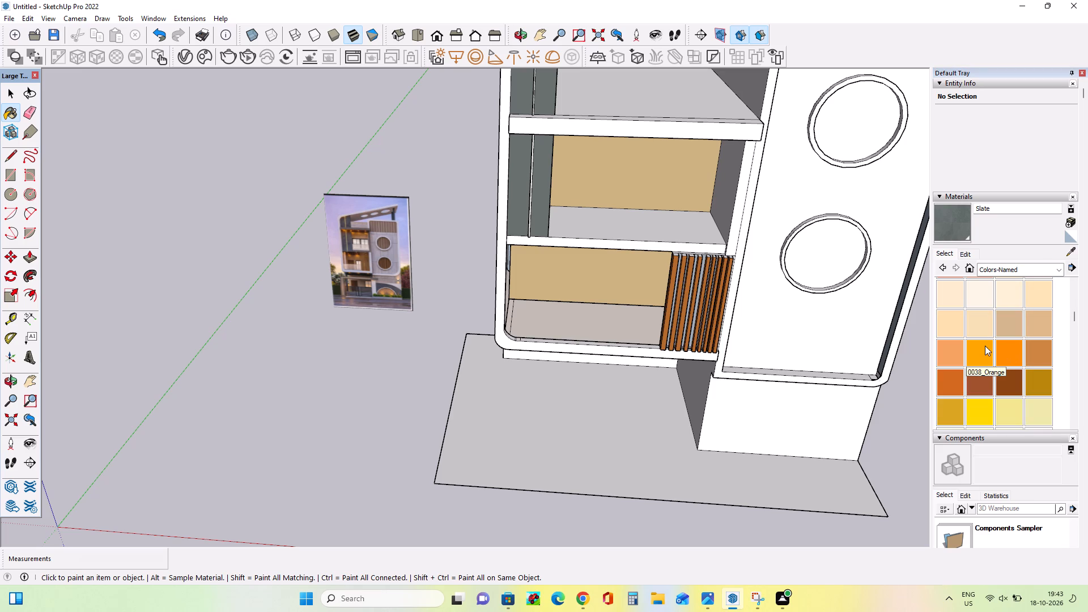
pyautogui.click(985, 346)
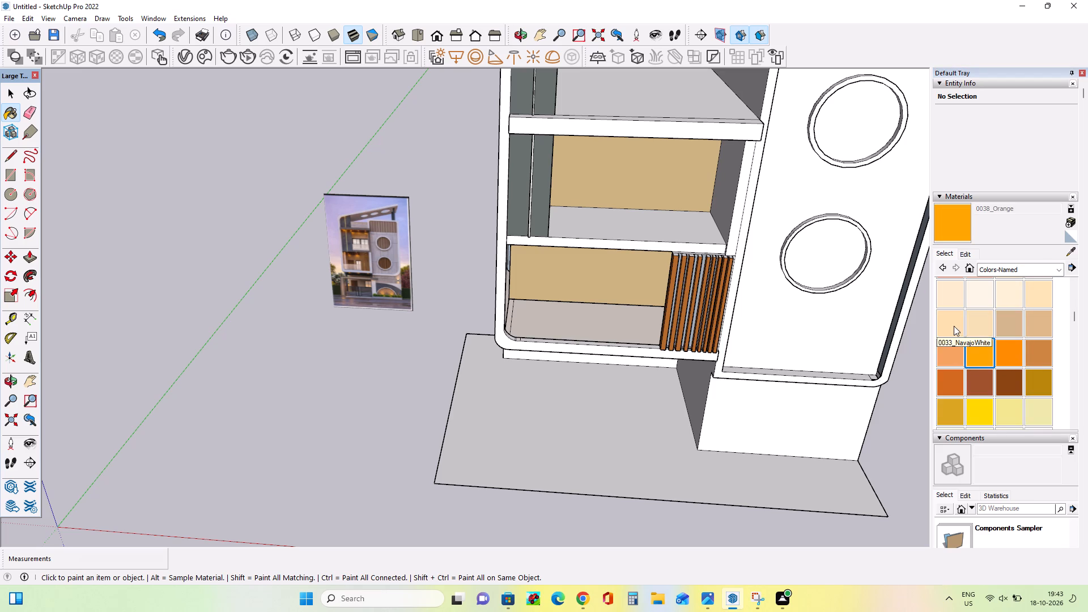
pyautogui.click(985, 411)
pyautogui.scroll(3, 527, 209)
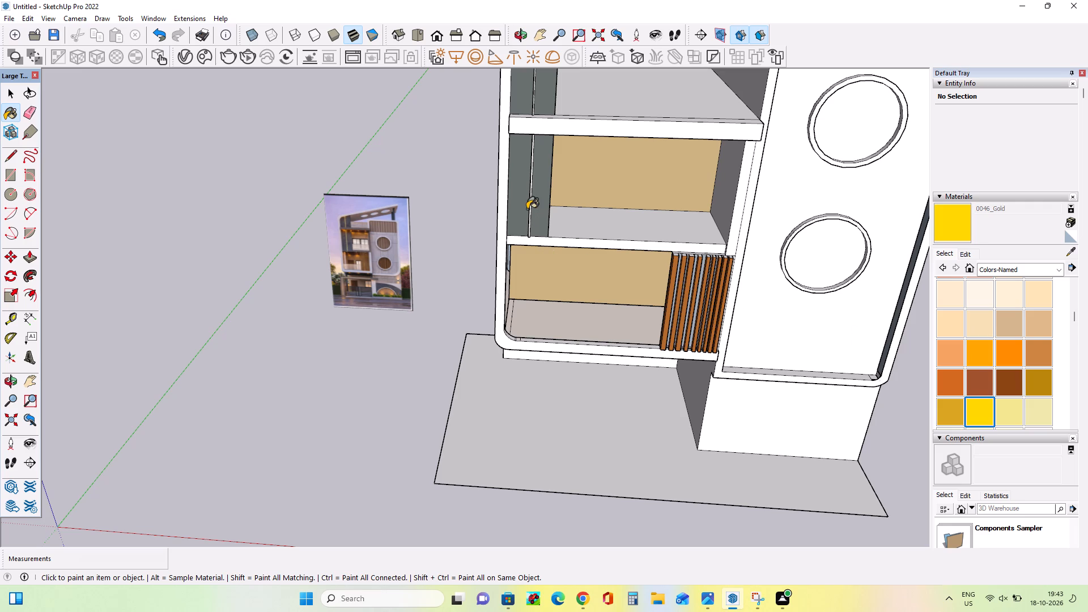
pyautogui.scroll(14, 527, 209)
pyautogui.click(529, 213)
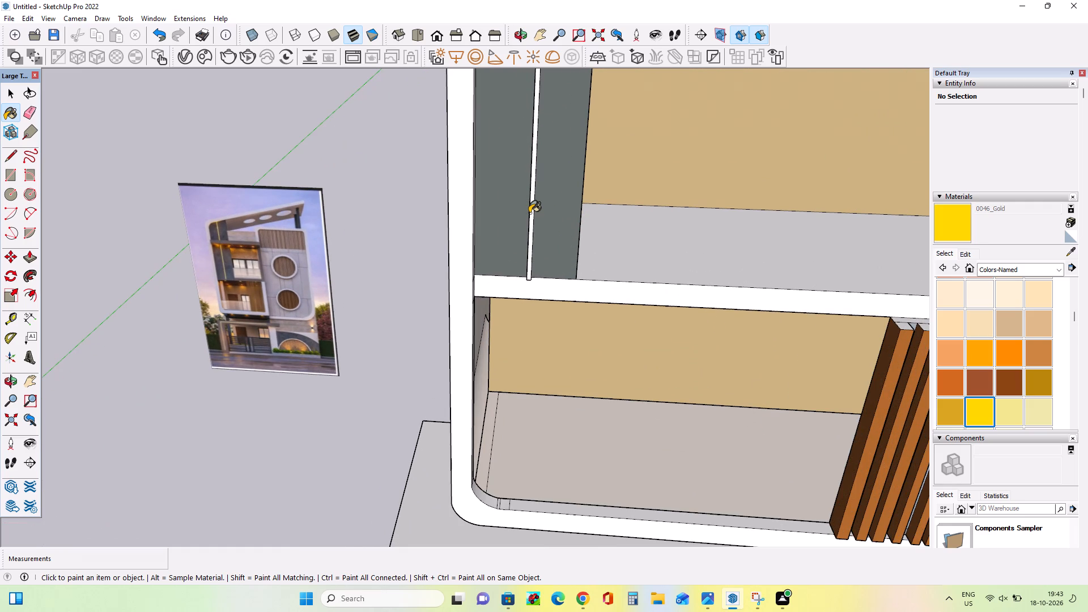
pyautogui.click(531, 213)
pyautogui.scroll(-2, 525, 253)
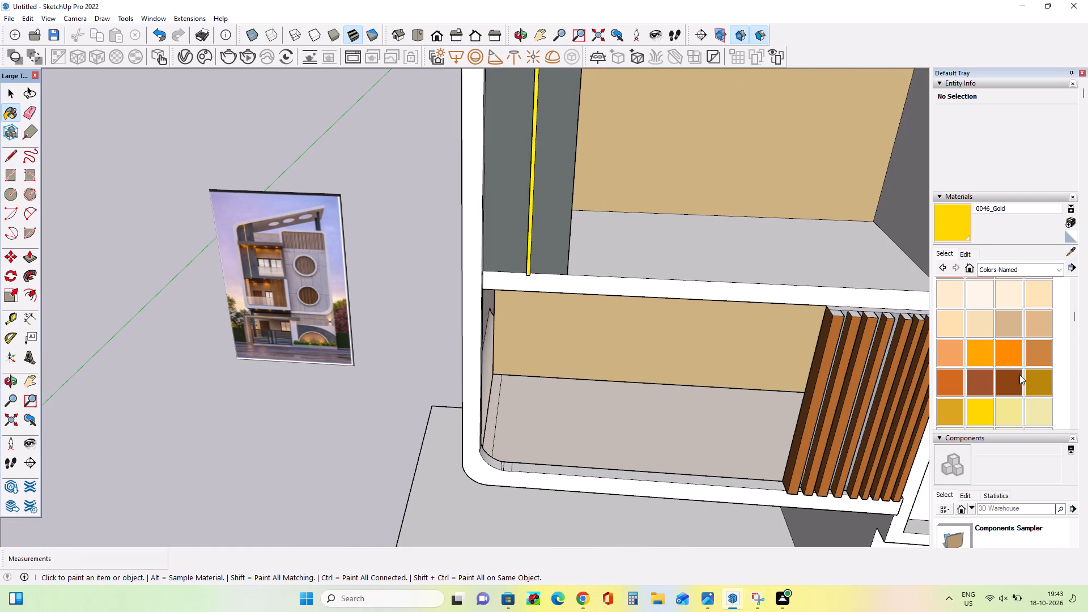
# Paint the narrow groove between the slate strips with 0045_Goldenrod at both the middle and upper balcony levels.
pyautogui.click(945, 408)
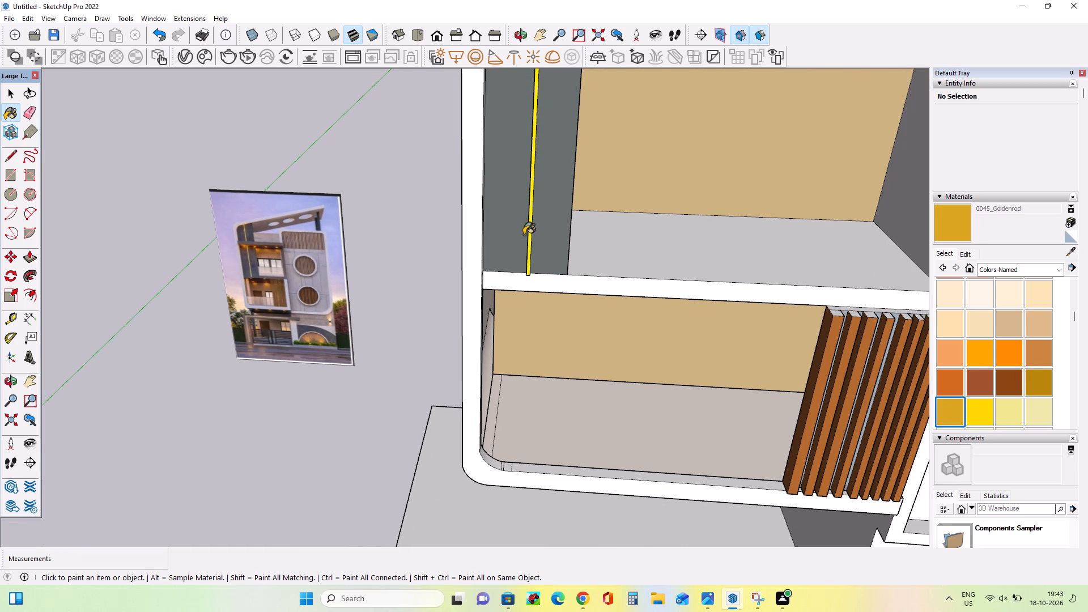
pyautogui.click(529, 236)
pyautogui.scroll(-12, 520, 265)
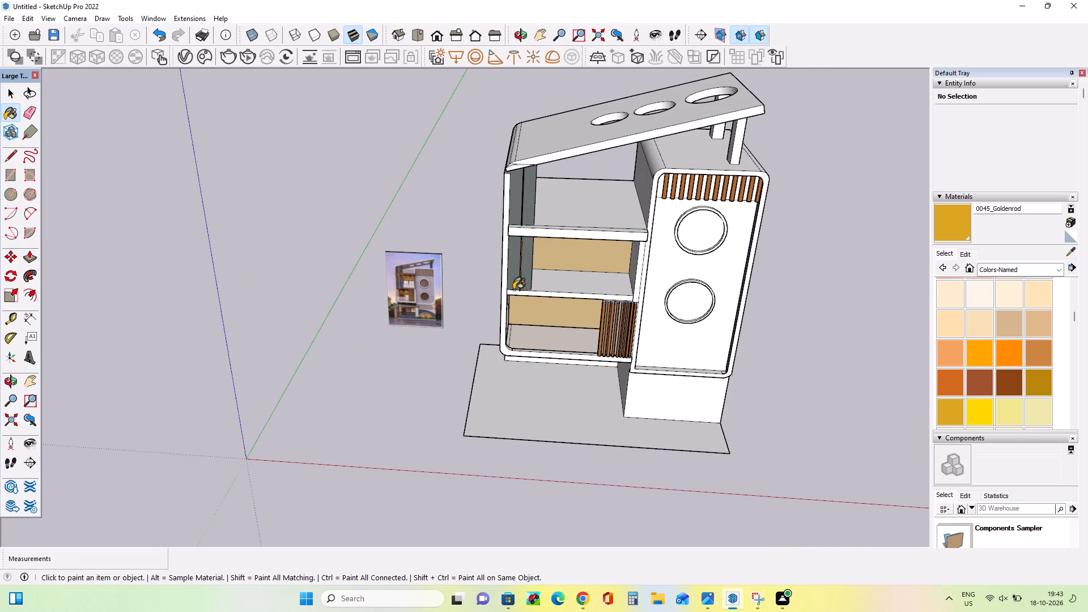
pyautogui.scroll(10, 534, 218)
pyautogui.click(521, 207)
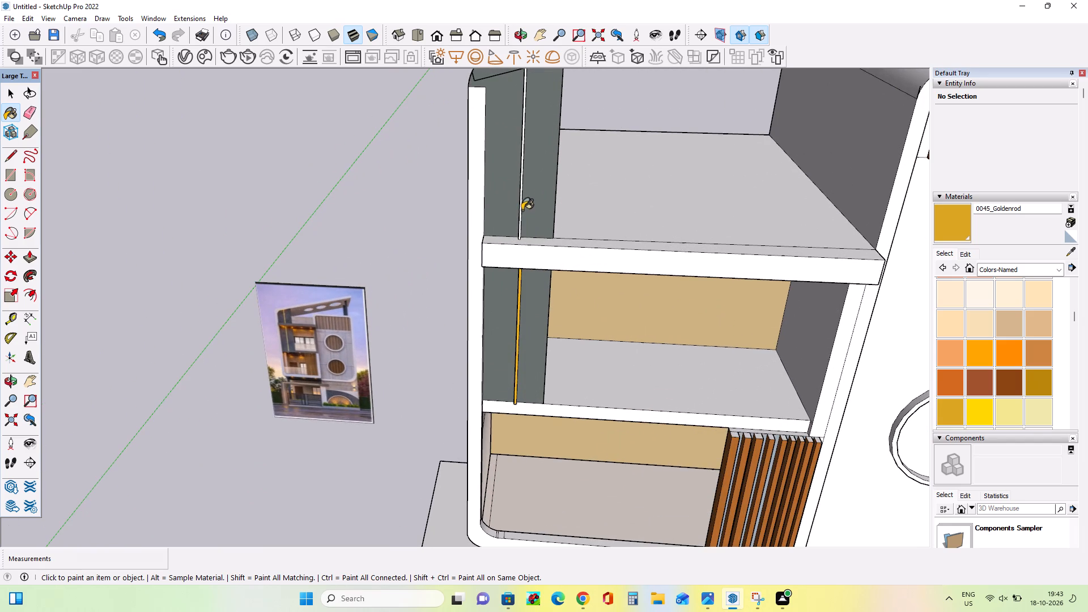
pyautogui.scroll(2, 519, 214)
pyautogui.scroll(-1, 519, 214)
pyautogui.scroll(5, 519, 214)
pyautogui.click(522, 214)
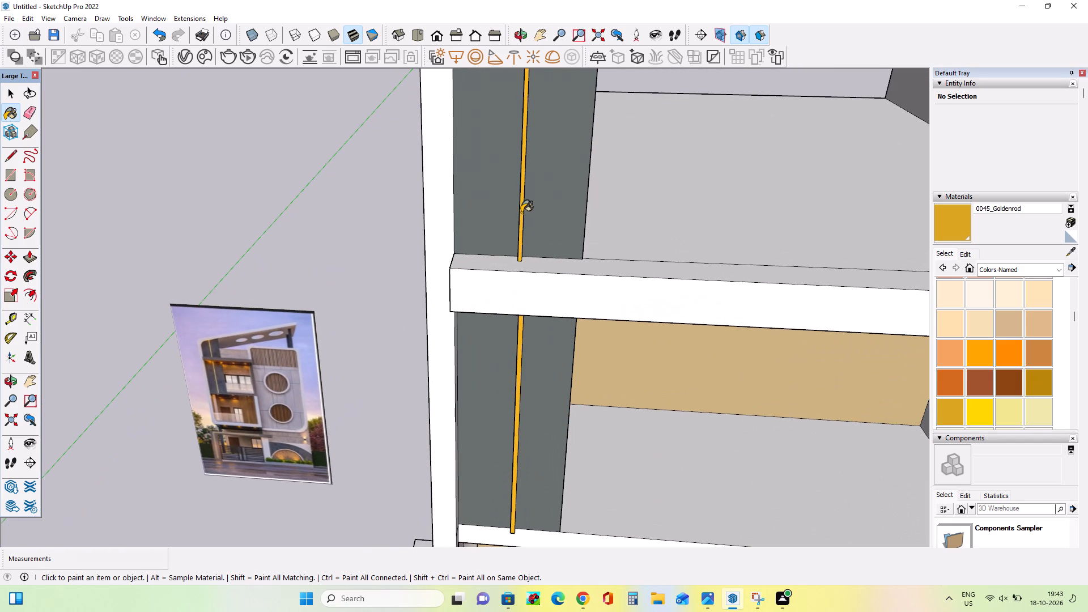
# Examine the painted facade from several angles against the reference image.
pyautogui.scroll(-17, 516, 212)
pyautogui.moveTo(634, 282); pyautogui.dragTo(548, 167, button='middle')
pyautogui.scroll(3, 548, 167)
pyautogui.moveTo(568, 206); pyautogui.dragTo(640, 229, button='middle')
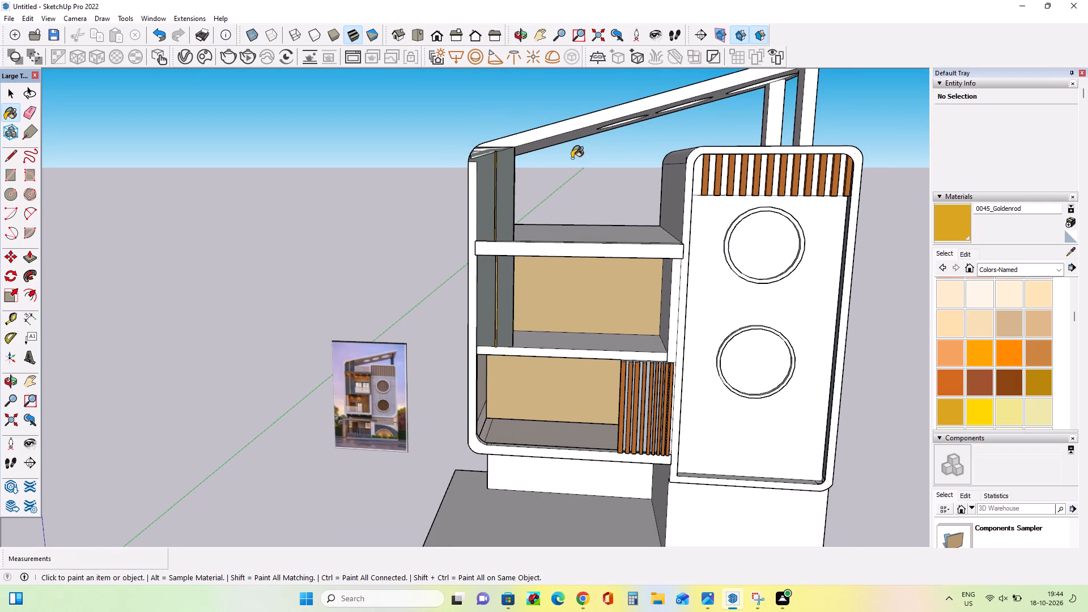
pyautogui.moveTo(688, 255); pyautogui.dragTo(671, 193, button='middle')
pyautogui.moveTo(531, 487); pyautogui.dragTo(596, 498, button='middle')
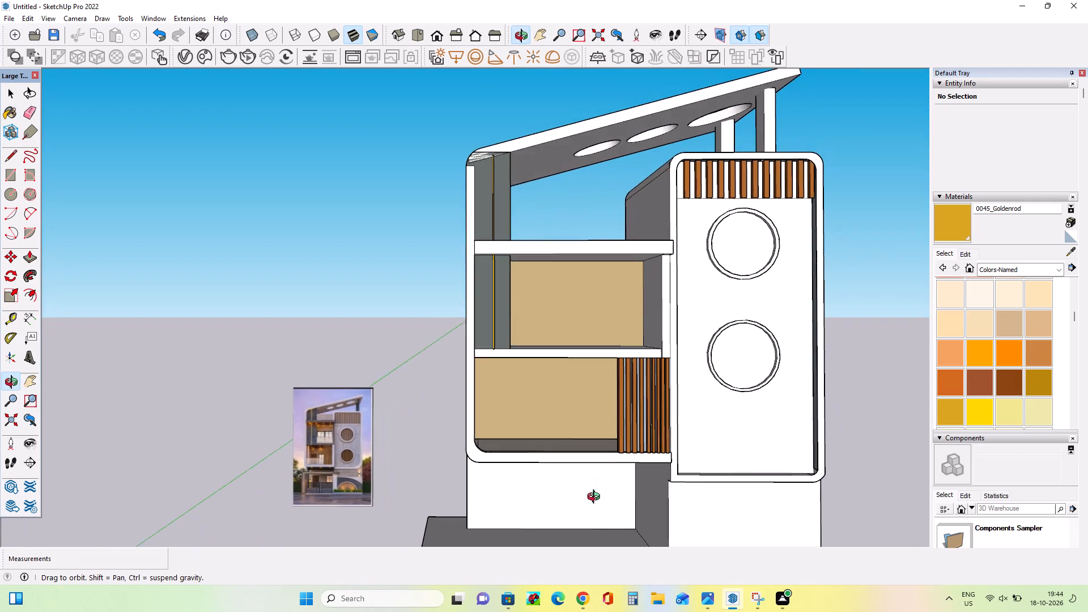
pyautogui.moveTo(596, 498); pyautogui.dragTo(596, 499, button='middle')
pyautogui.moveTo(547, 436); pyautogui.dragTo(469, 469, button='middle')
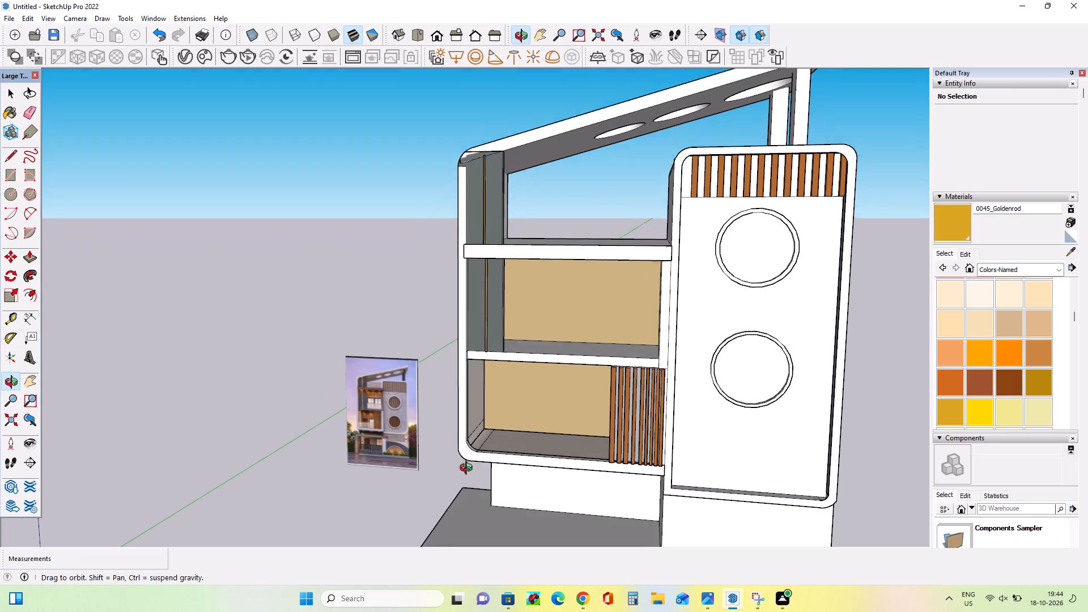
pyautogui.moveTo(469, 469); pyautogui.dragTo(459, 478, button='middle')
# Draw a small rectangle on the lowest balcony floor near the outer side wall as a column base.
pyautogui.click(10, 172)
pyautogui.moveTo(524, 394); pyautogui.dragTo(539, 494, button='middle')
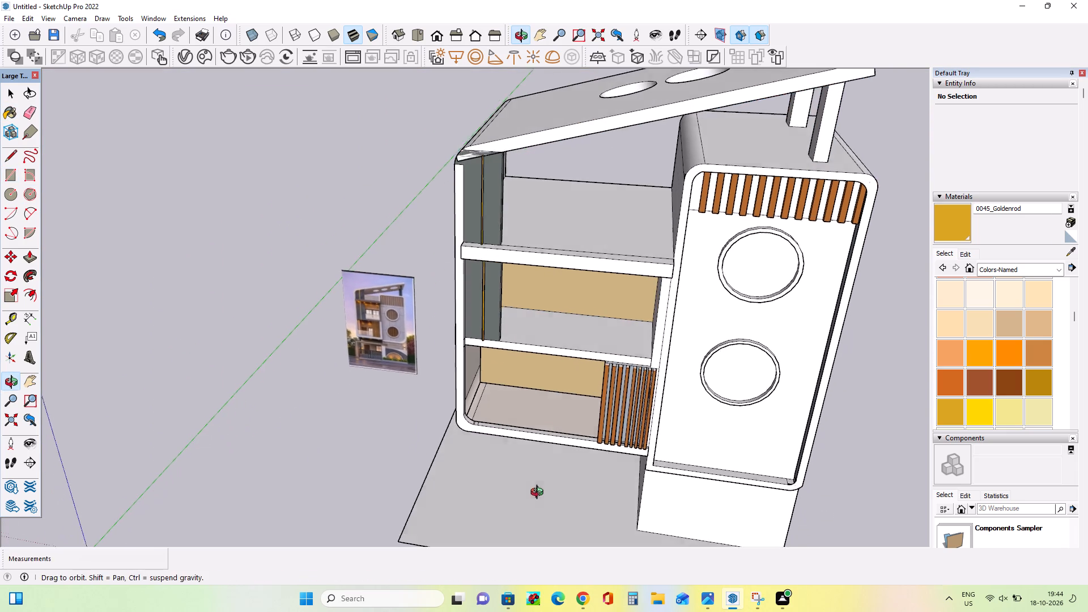
pyautogui.moveTo(539, 494); pyautogui.dragTo(539, 494, button='middle')
pyautogui.scroll(5, 471, 404)
pyautogui.click(482, 401)
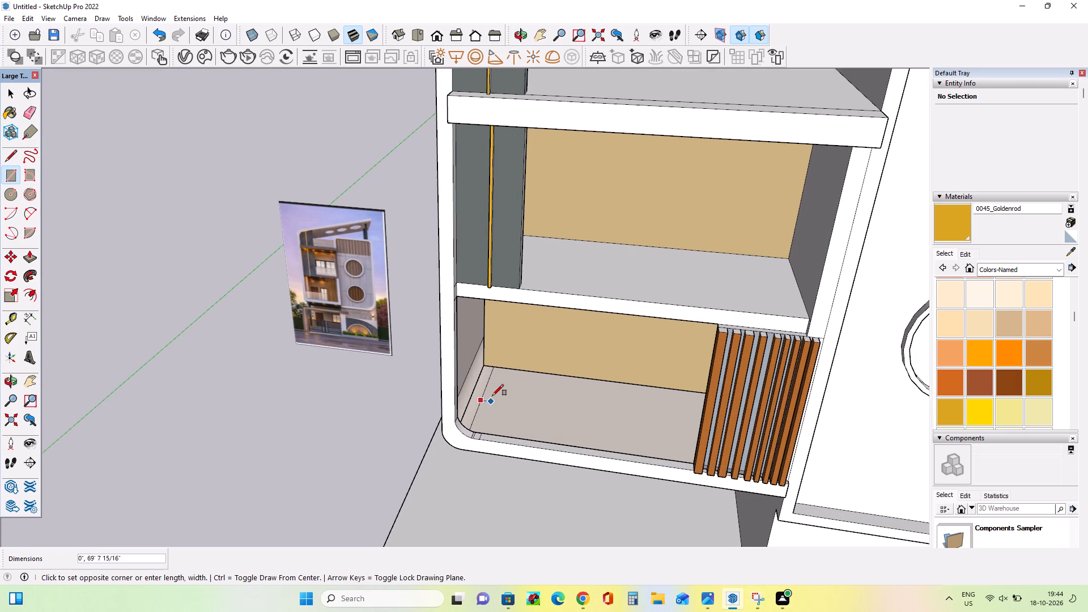
pyautogui.click(500, 394)
pyautogui.middleClick(567, 415)
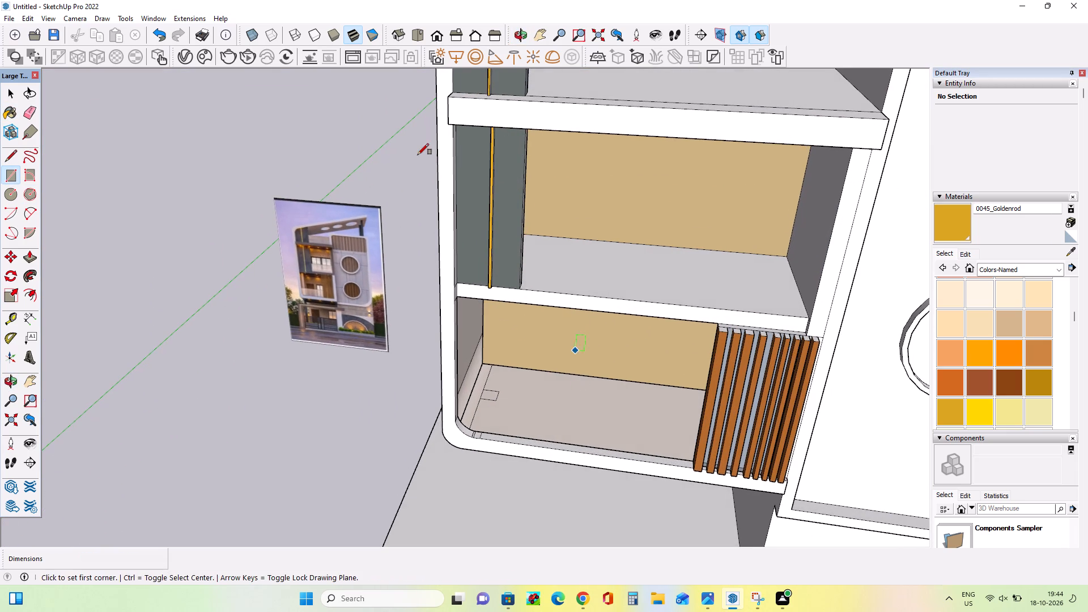
# Push/Pull the small rectangle up 850' 4 1/2" into a column, and extend its top 177' 11 3/4" to the slab above.
pyautogui.click(33, 250)
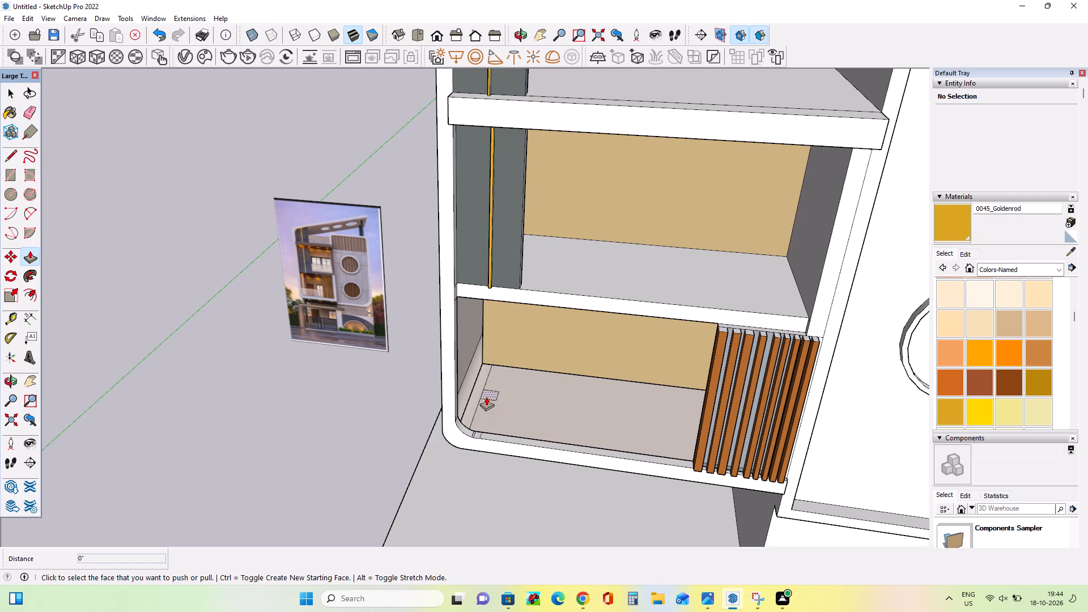
pyautogui.click(487, 397)
pyautogui.click(489, 284)
pyautogui.moveTo(491, 358); pyautogui.dragTo(486, 229, button='middle')
pyautogui.moveTo(504, 367); pyautogui.dragTo(567, 380, button='middle')
pyautogui.scroll(3, 484, 282)
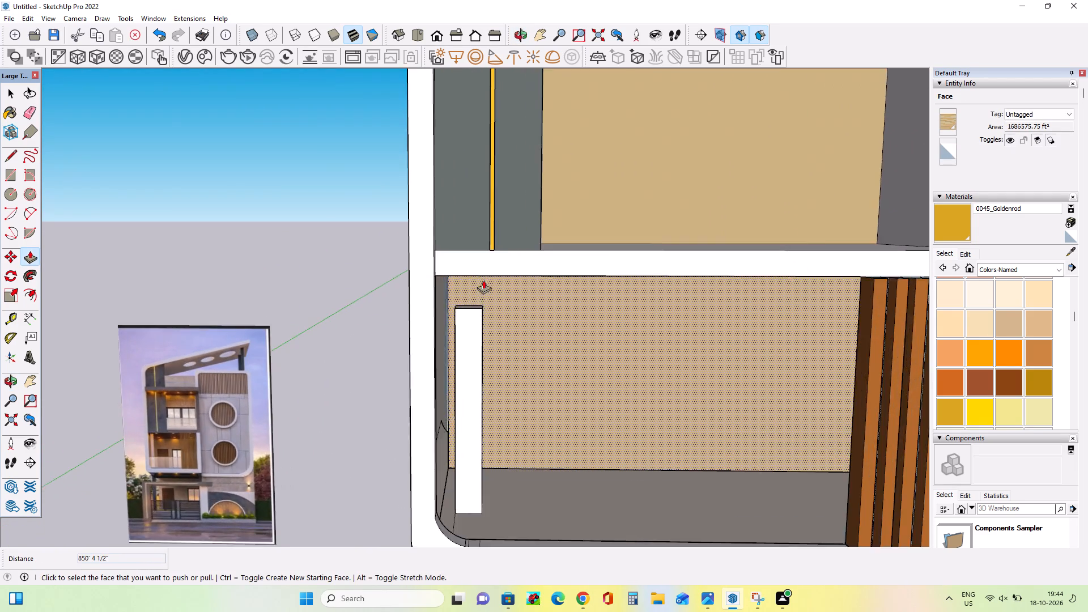
pyautogui.scroll(5, 483, 280)
pyautogui.click(464, 320)
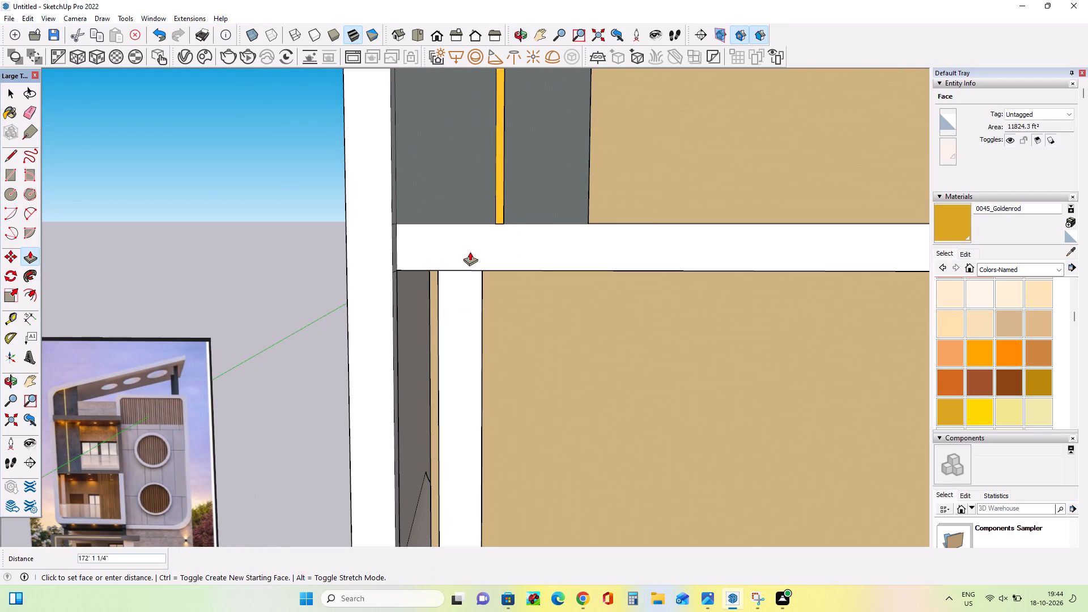
pyautogui.click(470, 252)
# Draw a thin rectangle about 11' 8" by 1252' along the lowest balcony's front ledge, from the wood slats to near the rounded corner.
pyautogui.scroll(-13, 470, 257)
pyautogui.moveTo(467, 260); pyautogui.dragTo(477, 292, button='middle')
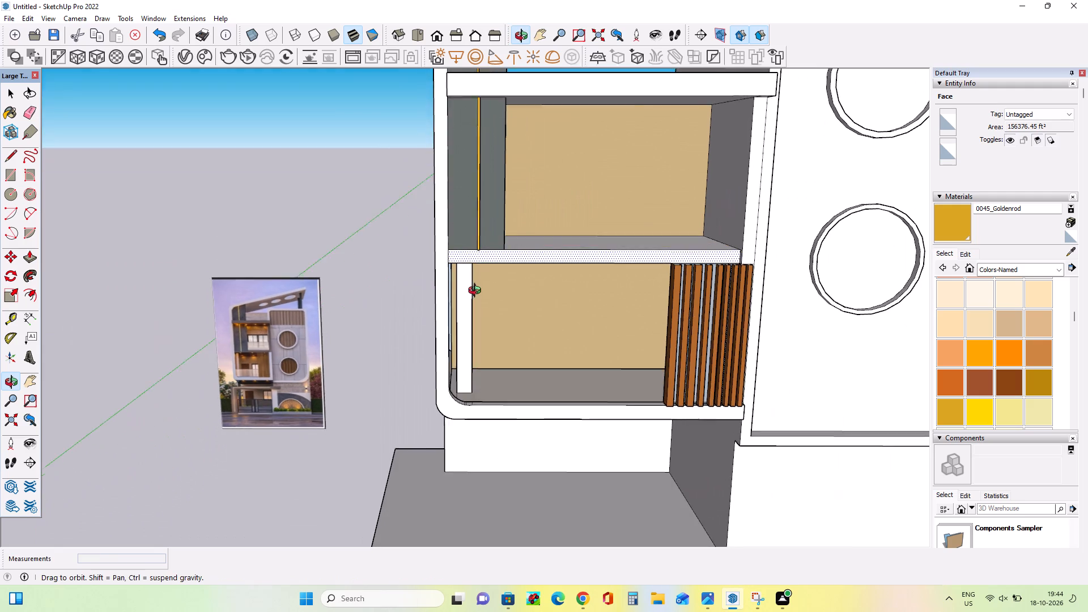
pyautogui.moveTo(477, 292); pyautogui.dragTo(479, 299, button='middle')
pyautogui.scroll(2, 487, 342)
pyautogui.scroll(-1, 487, 342)
pyautogui.scroll(1, 487, 342)
pyautogui.moveTo(516, 414); pyautogui.dragTo(543, 518, button='middle')
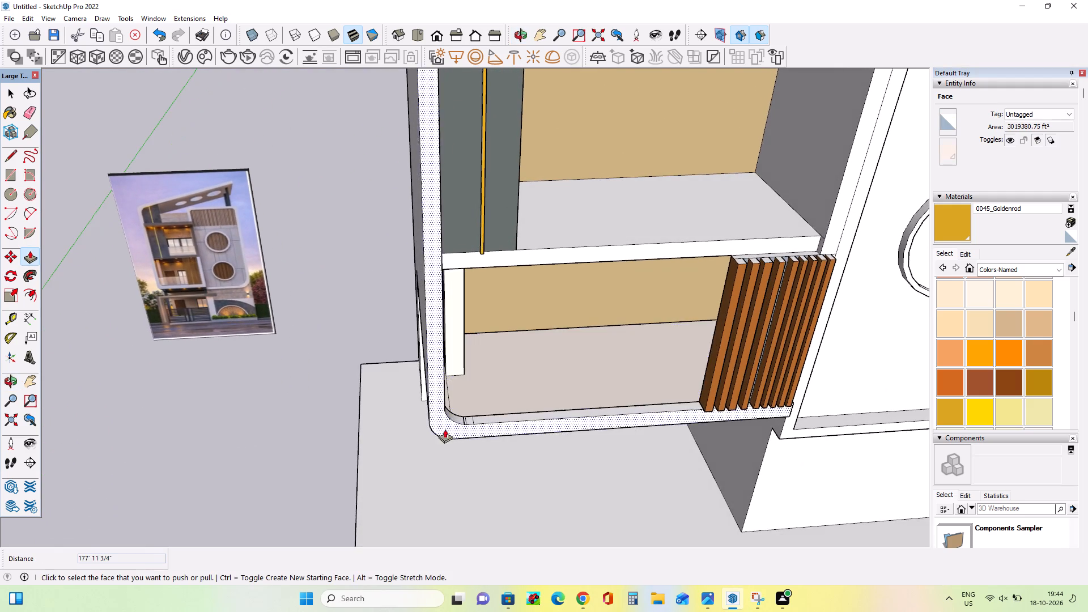
pyautogui.scroll(2, 394, 386)
pyautogui.moveTo(401, 374); pyautogui.dragTo(422, 393, button='middle')
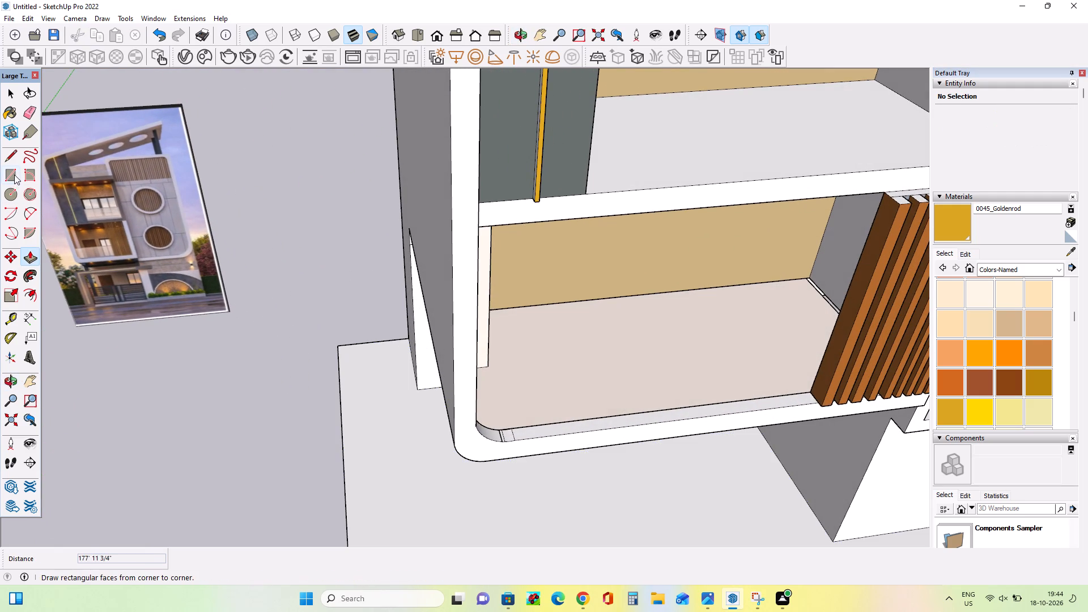
pyautogui.click(14, 175)
pyautogui.scroll(3, 818, 397)
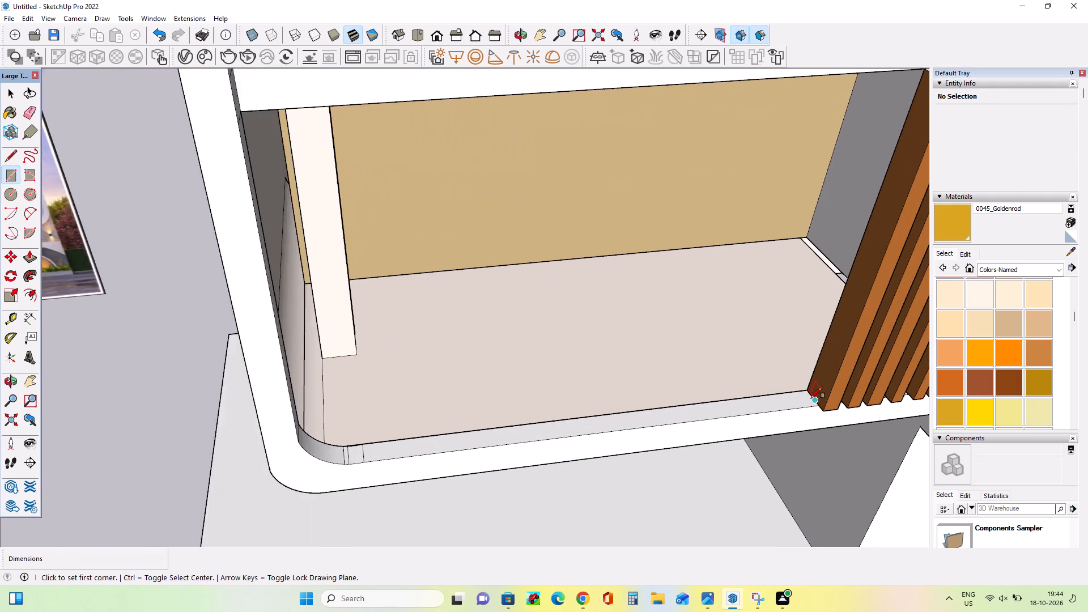
pyautogui.scroll(4, 811, 398)
pyautogui.click(818, 400)
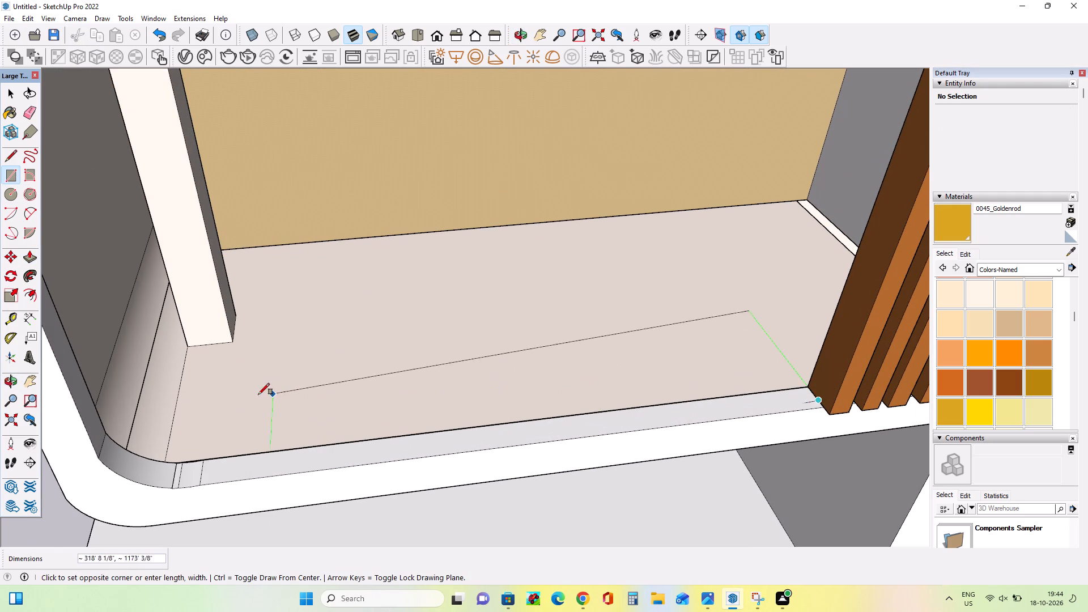
pyautogui.click(201, 475)
pyautogui.moveTo(359, 481); pyautogui.dragTo(373, 488, button='middle')
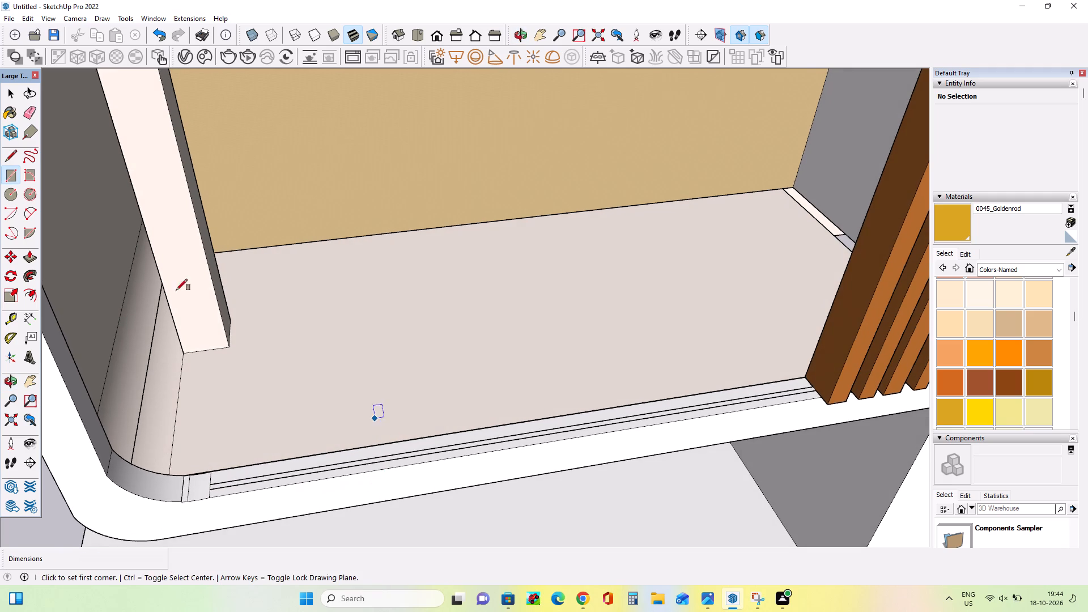
# Push/Pull the thin ledge rectangle up about 301' 2" to form the balcony parapet panel.
pyautogui.click(32, 262)
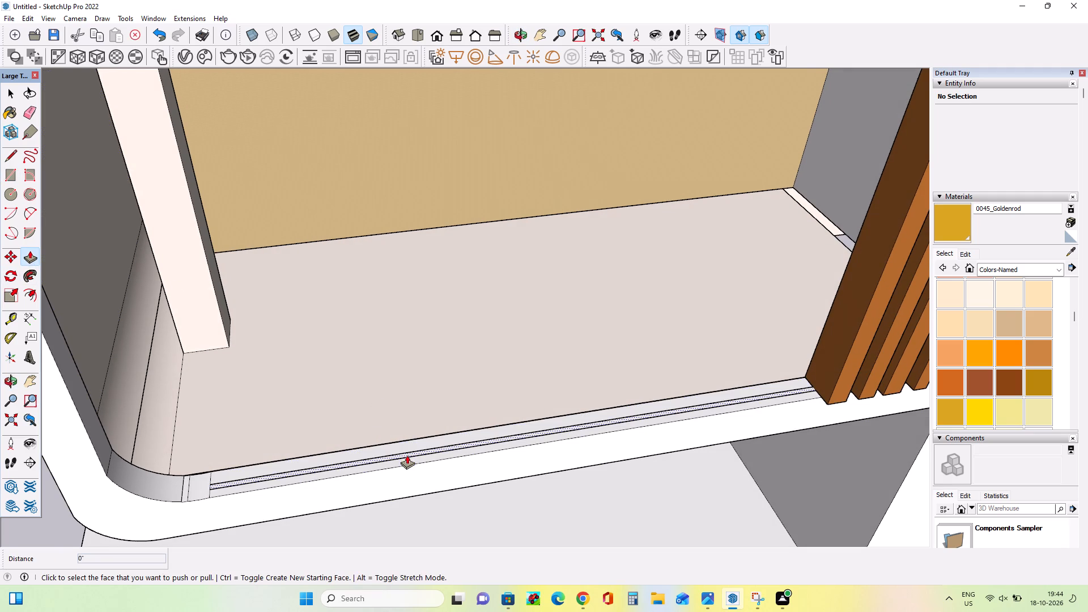
pyautogui.click(407, 455)
pyautogui.click(393, 338)
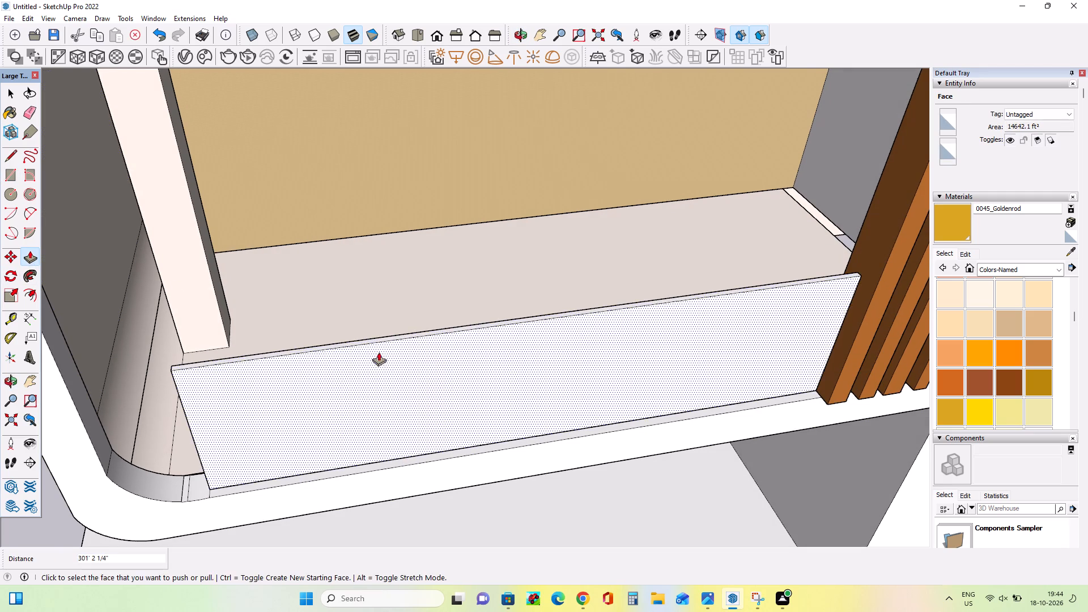
# Push/Pull the parapet panel's free end about 118' toward the side frame, and a further 32' 4 1/2" to meet it.
pyautogui.moveTo(316, 353); pyautogui.dragTo(603, 268, button='middle')
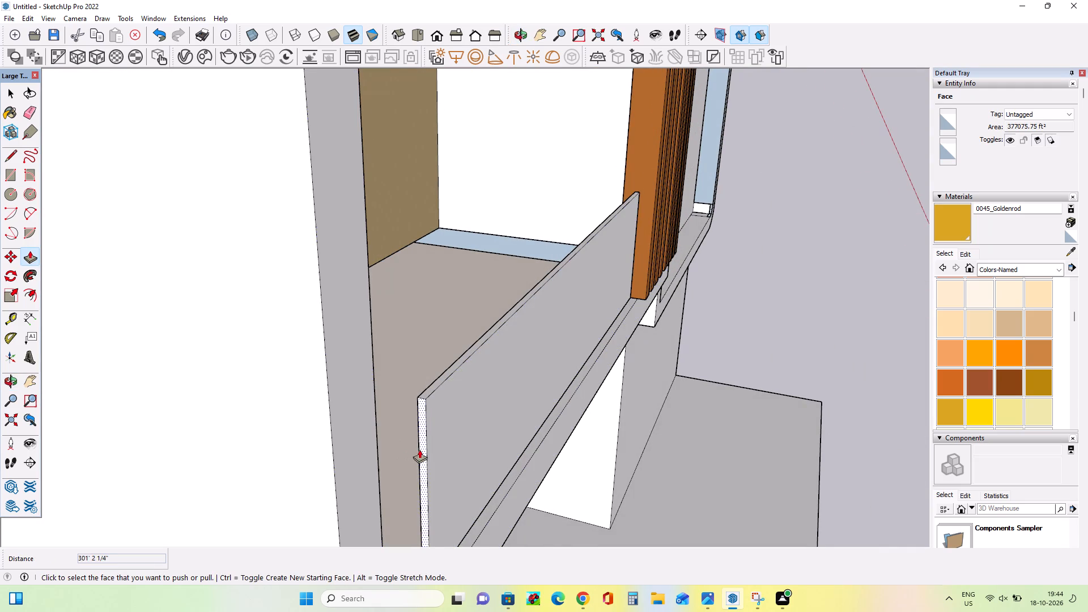
pyautogui.click(419, 449)
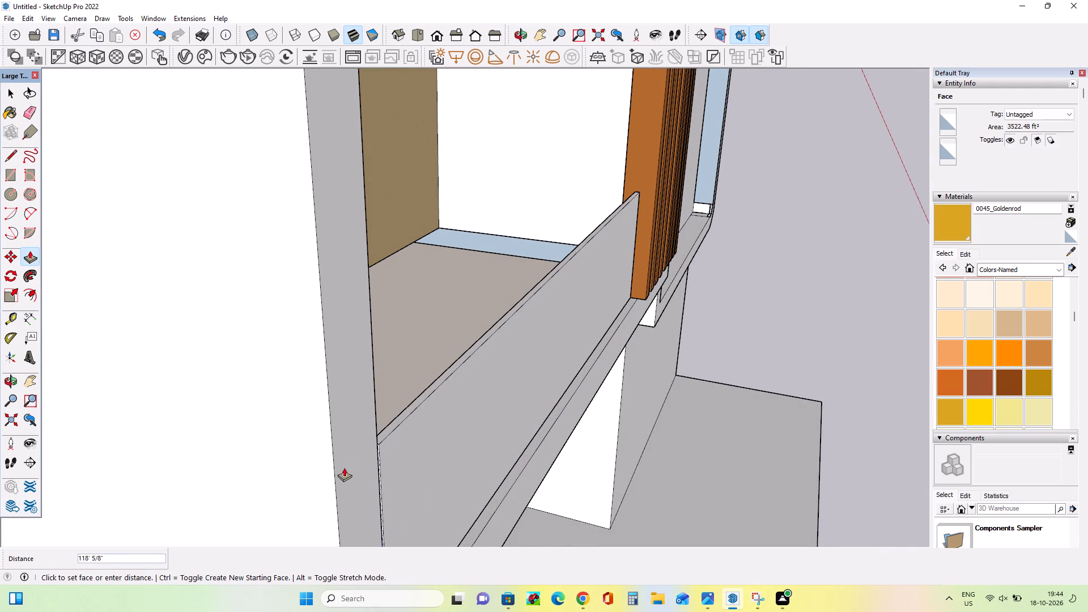
pyautogui.click(344, 467)
pyautogui.moveTo(537, 466); pyautogui.dragTo(433, 430, button='middle')
pyautogui.scroll(-2, 535, 432)
pyautogui.moveTo(542, 428); pyautogui.dragTo(541, 431, button='middle')
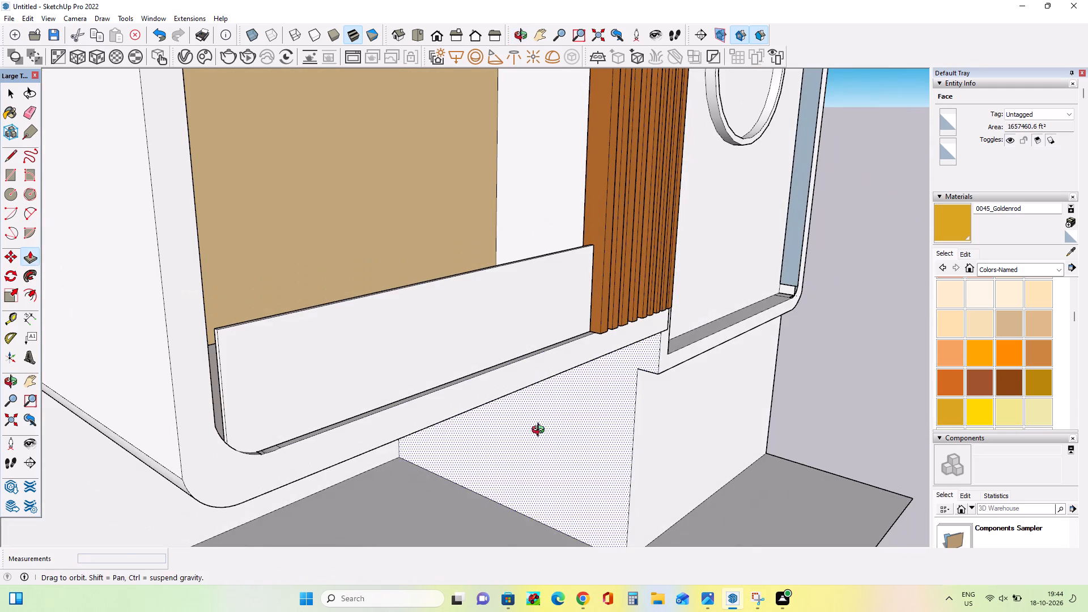
pyautogui.moveTo(541, 431); pyautogui.dragTo(432, 505, button='middle')
pyautogui.scroll(-1, 421, 478)
pyautogui.scroll(5, 152, 404)
pyautogui.moveTo(155, 414); pyautogui.dragTo(306, 368, button='middle')
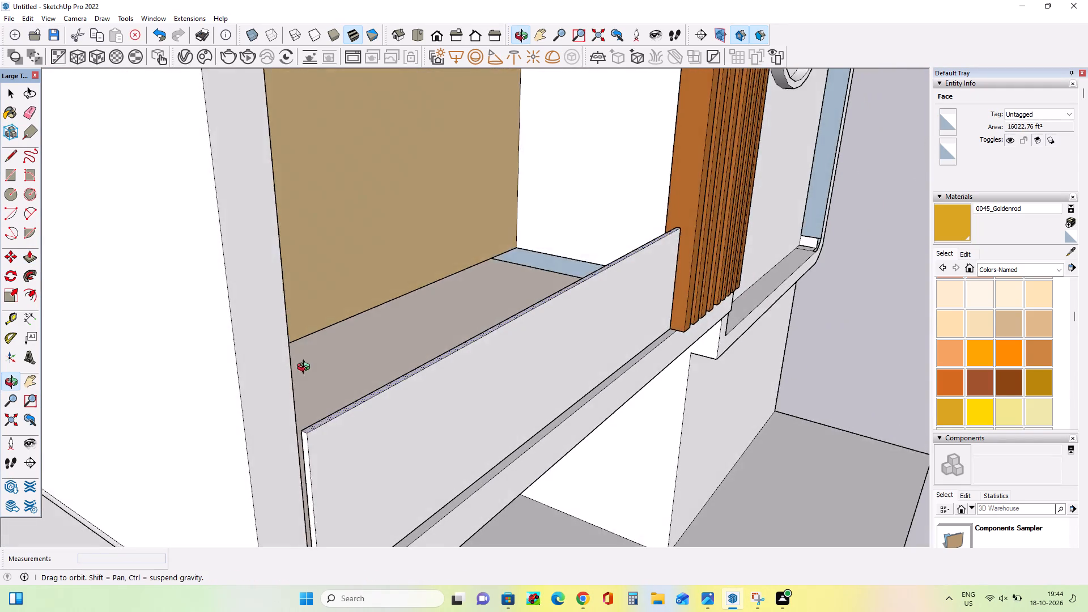
pyautogui.moveTo(306, 368); pyautogui.dragTo(314, 353, button='middle')
pyautogui.click(324, 452)
pyautogui.click(304, 455)
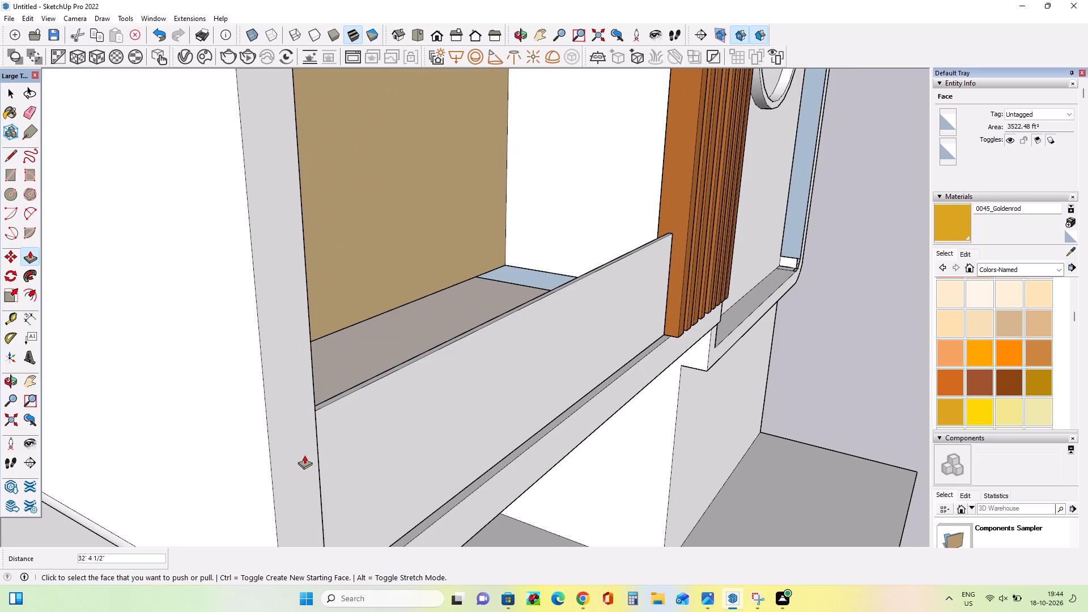
# Push/Pull the top of the lowest balcony's parapet panel up about 68' 9".
pyautogui.moveTo(469, 449); pyautogui.dragTo(314, 427, button='middle')
pyautogui.scroll(-3, 631, 407)
pyautogui.moveTo(630, 409); pyautogui.dragTo(598, 423, button='middle')
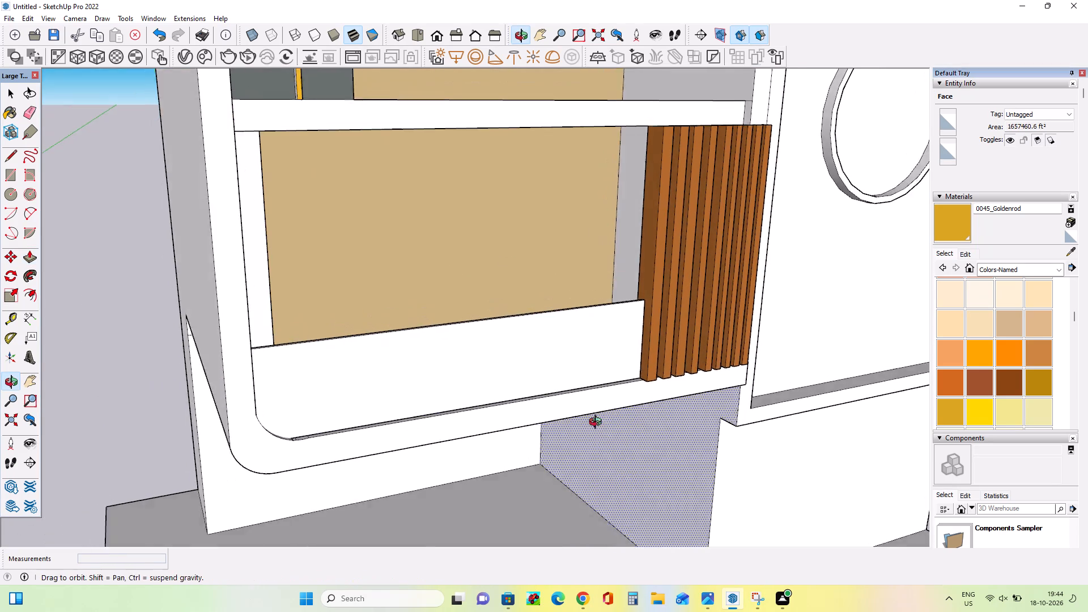
pyautogui.moveTo(598, 423); pyautogui.dragTo(495, 431, button='middle')
pyautogui.moveTo(586, 346); pyautogui.dragTo(580, 455, button='middle')
pyautogui.scroll(4, 581, 323)
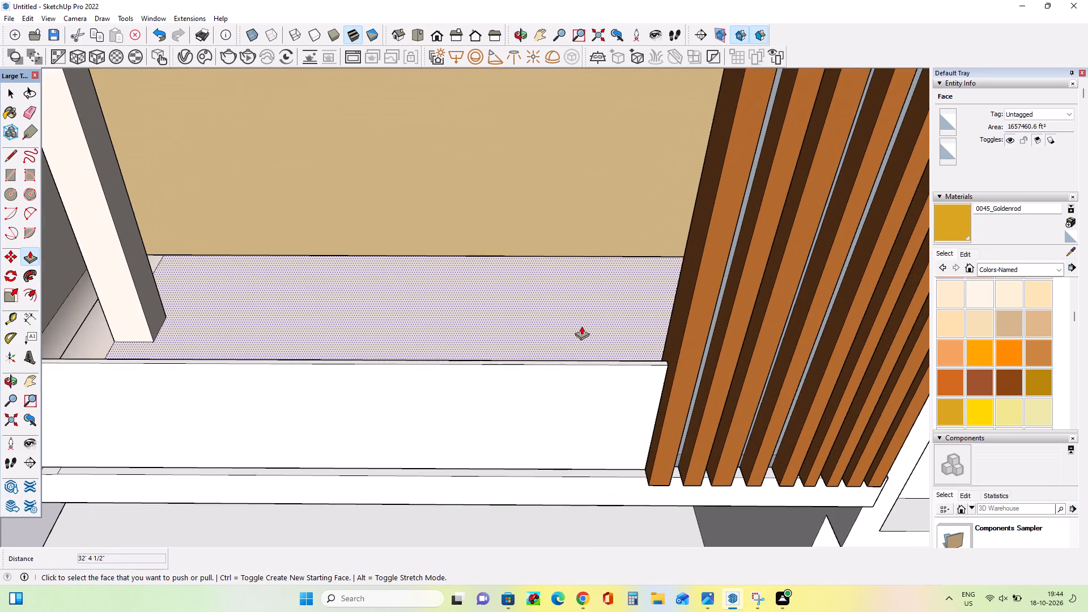
pyautogui.moveTo(598, 366); pyautogui.dragTo(607, 414, button='middle')
pyautogui.click(611, 375)
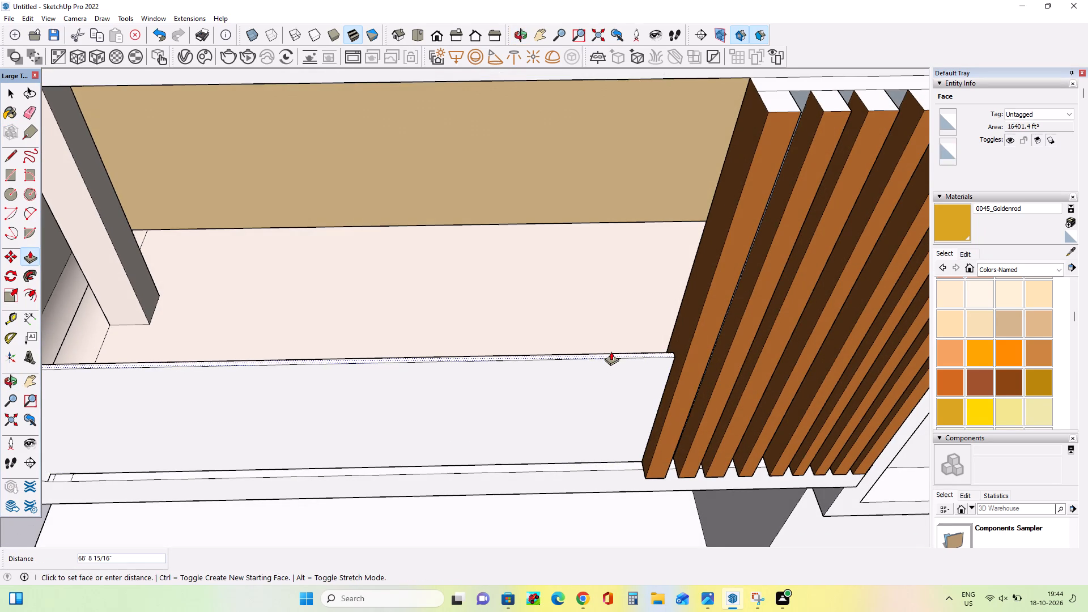
pyautogui.click(611, 351)
# Push/Pull the top of the lowest balcony's parapet up a further 68' 3 1/8".
pyautogui.scroll(-11, 720, 363)
pyautogui.moveTo(656, 436); pyautogui.dragTo(616, 266, button='middle')
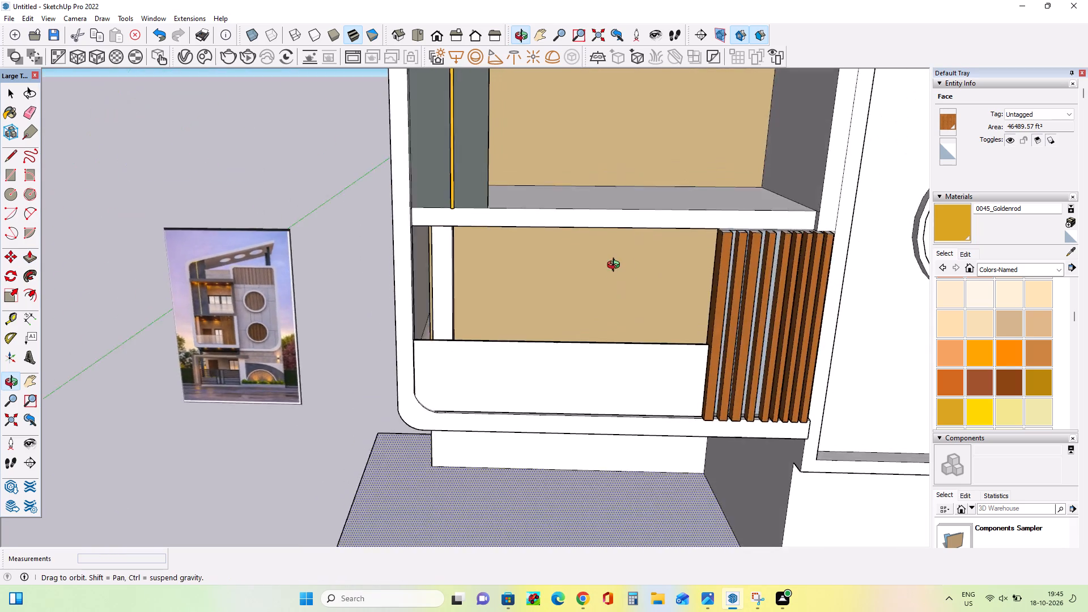
pyautogui.moveTo(616, 266); pyautogui.dragTo(590, 260, button='middle')
pyautogui.scroll(-7, 592, 258)
pyautogui.moveTo(645, 295); pyautogui.dragTo(679, 287, button='middle')
pyautogui.scroll(4, 632, 275)
pyautogui.moveTo(638, 288); pyautogui.dragTo(706, 437, button='middle')
pyautogui.scroll(2, 602, 294)
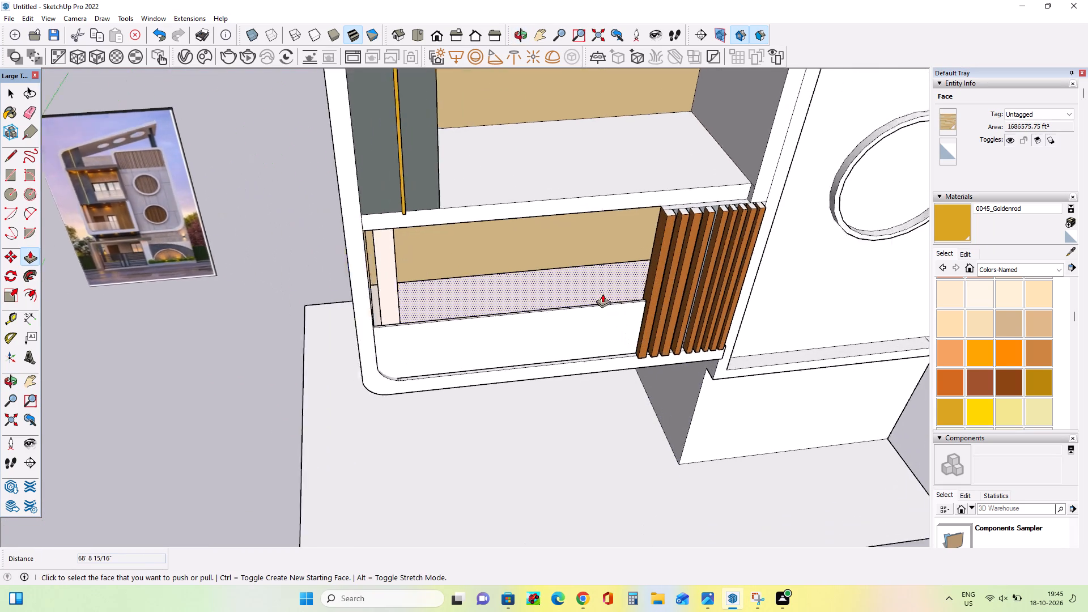
pyautogui.scroll(1, 602, 294)
pyautogui.scroll(-1, 613, 303)
pyautogui.scroll(2, 613, 303)
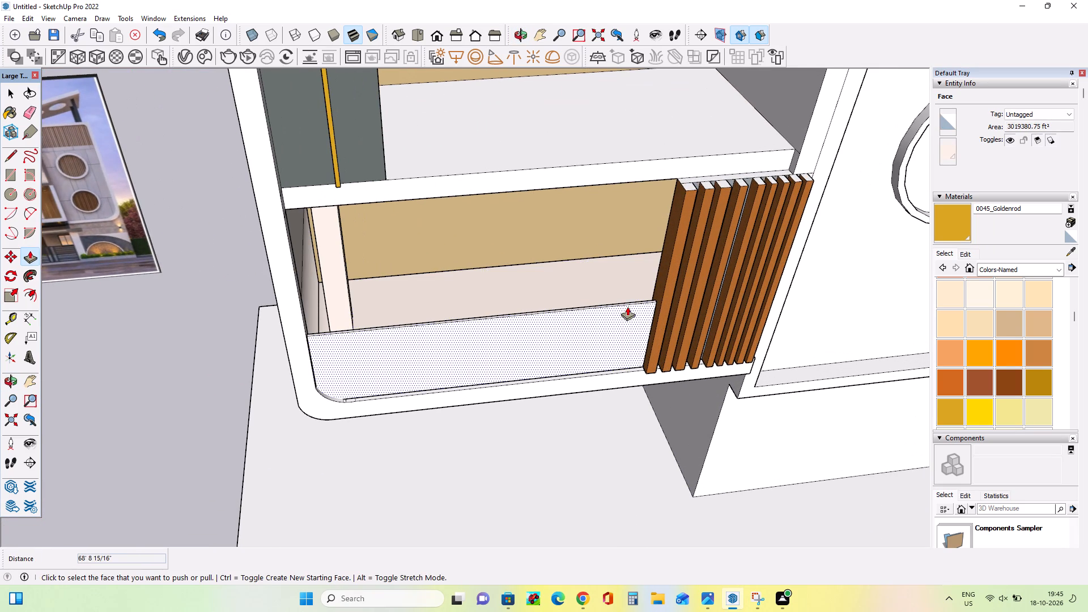
pyautogui.scroll(9, 630, 297)
pyautogui.click(645, 322)
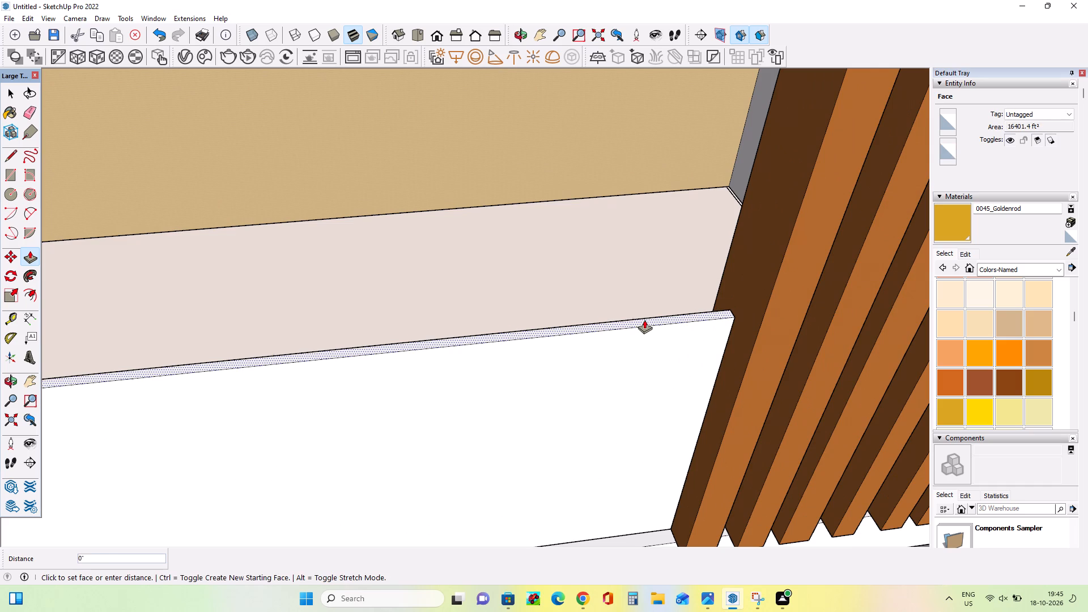
pyautogui.click(661, 268)
# Draw a thin rectangle about 9' 4 1/2" by 1482' 6" along the middle balcony's front floor edge, ending at the slate panel.
pyautogui.scroll(-6, 725, 273)
pyautogui.scroll(1, 722, 277)
pyautogui.scroll(-9, 722, 277)
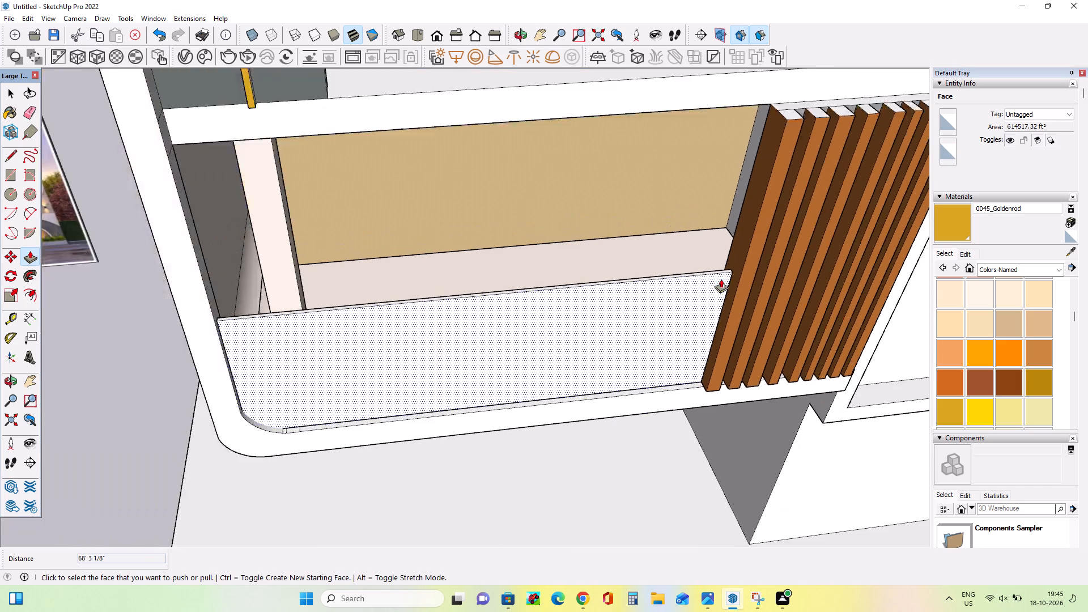
pyautogui.scroll(-6, 721, 279)
pyautogui.moveTo(728, 292); pyautogui.dragTo(609, 171, button='middle')
pyautogui.moveTo(698, 258); pyautogui.dragTo(722, 389, button='middle')
pyautogui.moveTo(709, 297); pyautogui.dragTo(699, 329, button='middle')
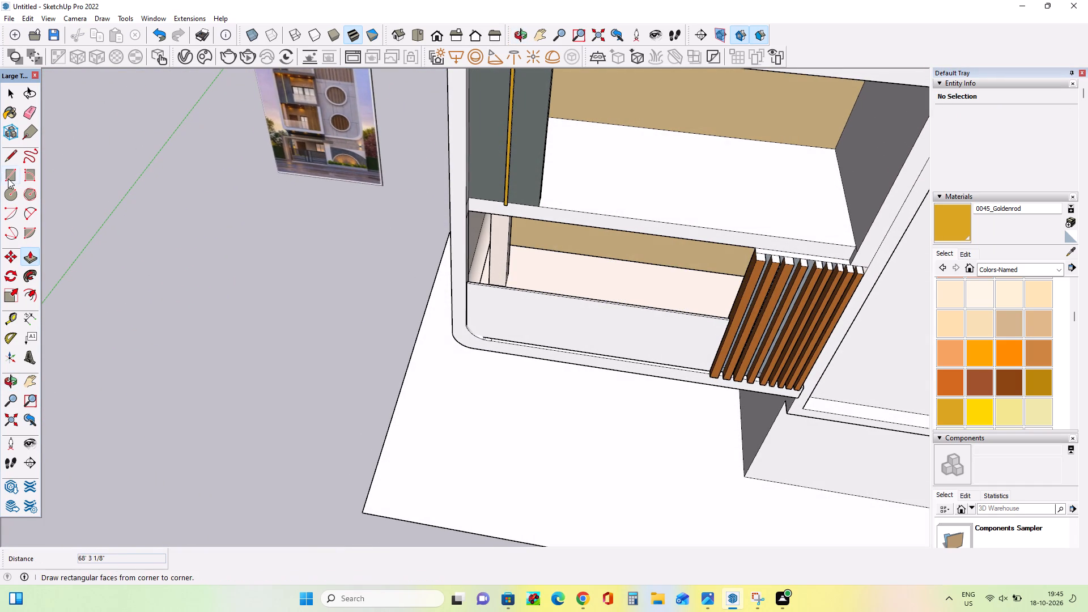
pyautogui.click(8, 178)
pyautogui.moveTo(471, 269); pyautogui.dragTo(491, 355, button='middle')
pyautogui.scroll(5, 862, 283)
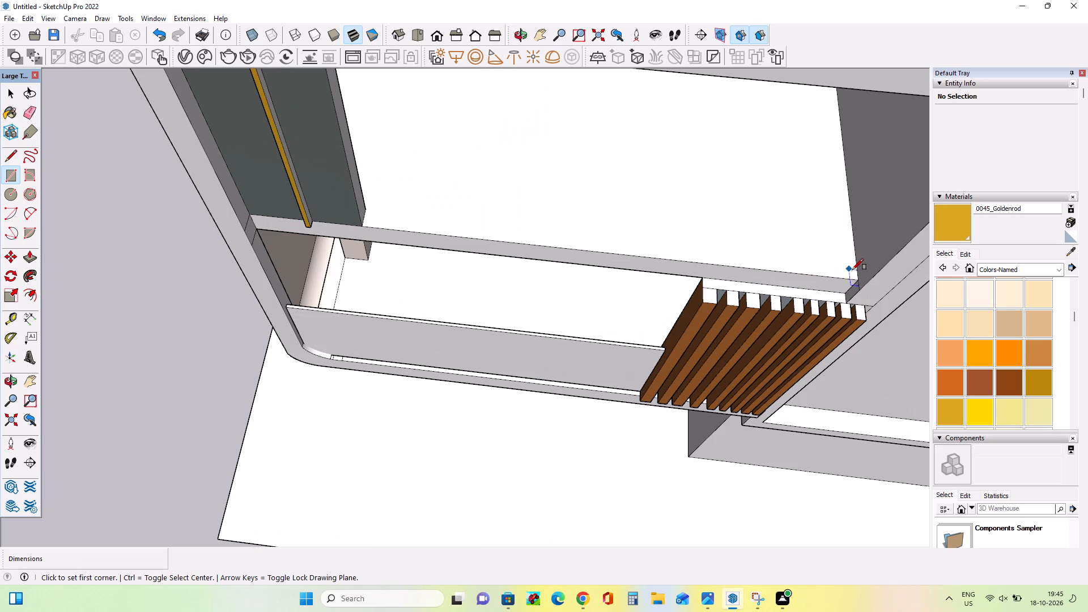
pyautogui.click(855, 269)
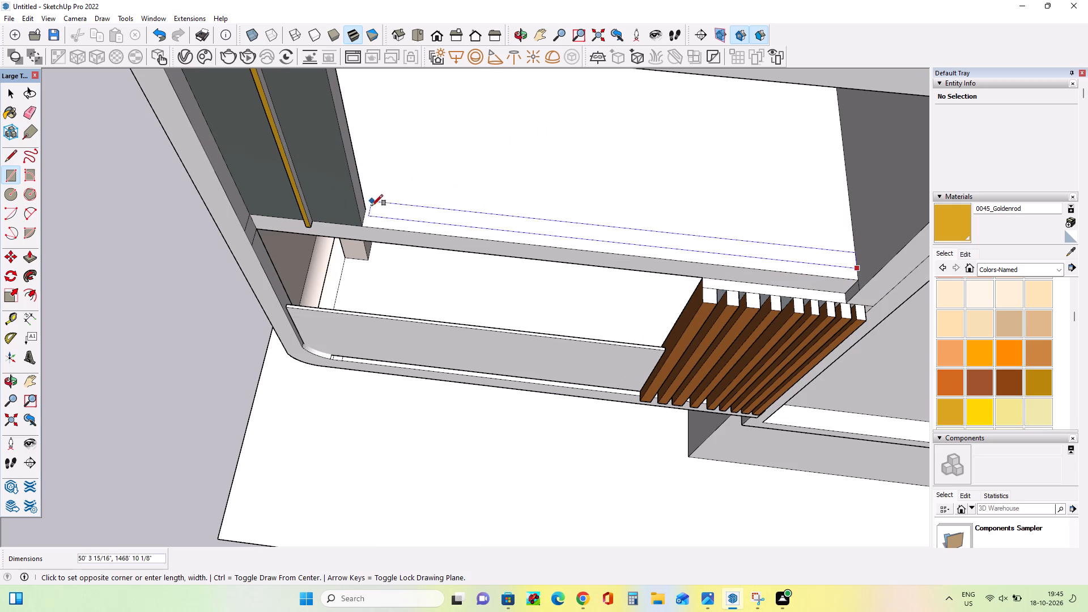
pyautogui.scroll(4, 364, 222)
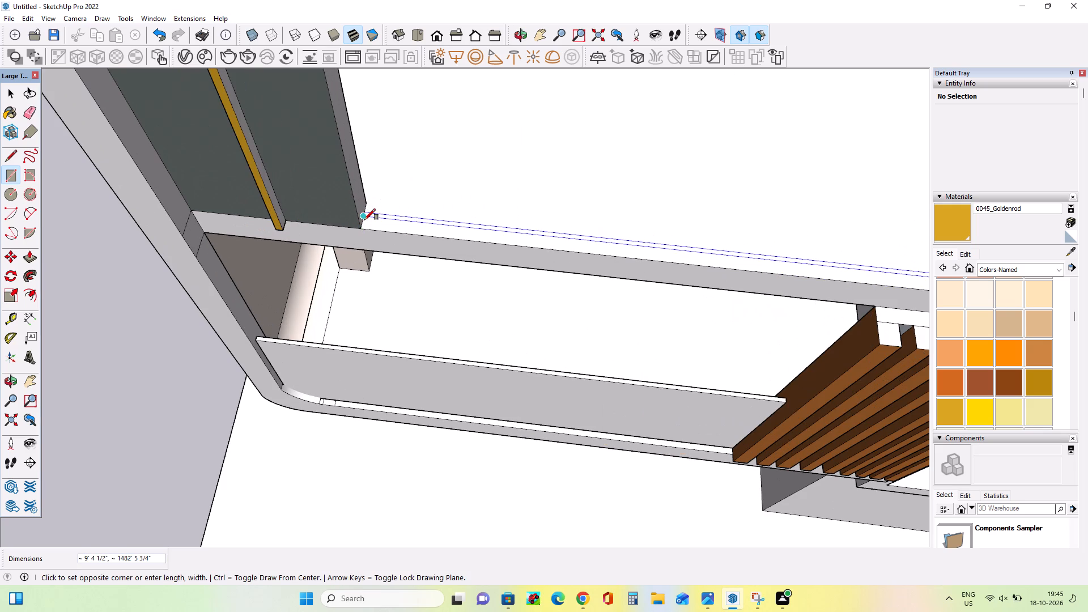
pyautogui.click(364, 220)
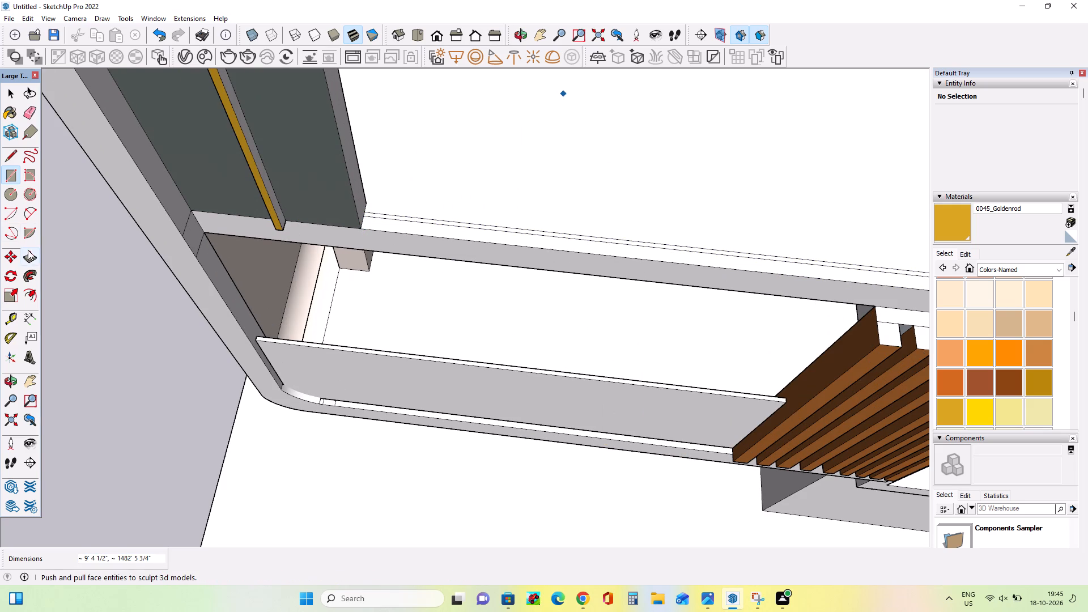
# Push/Pull the thin rectangle on the middle balcony up 364' 3 1/16" into a parapet panel.
pyautogui.click(30, 259)
pyautogui.click(488, 227)
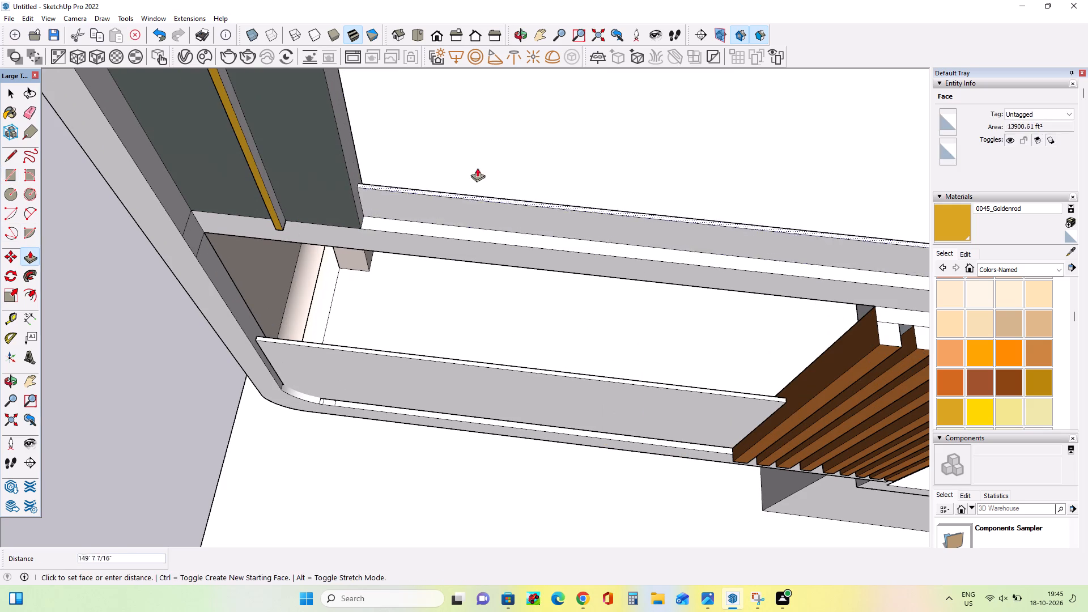
pyautogui.scroll(-10, 462, 125)
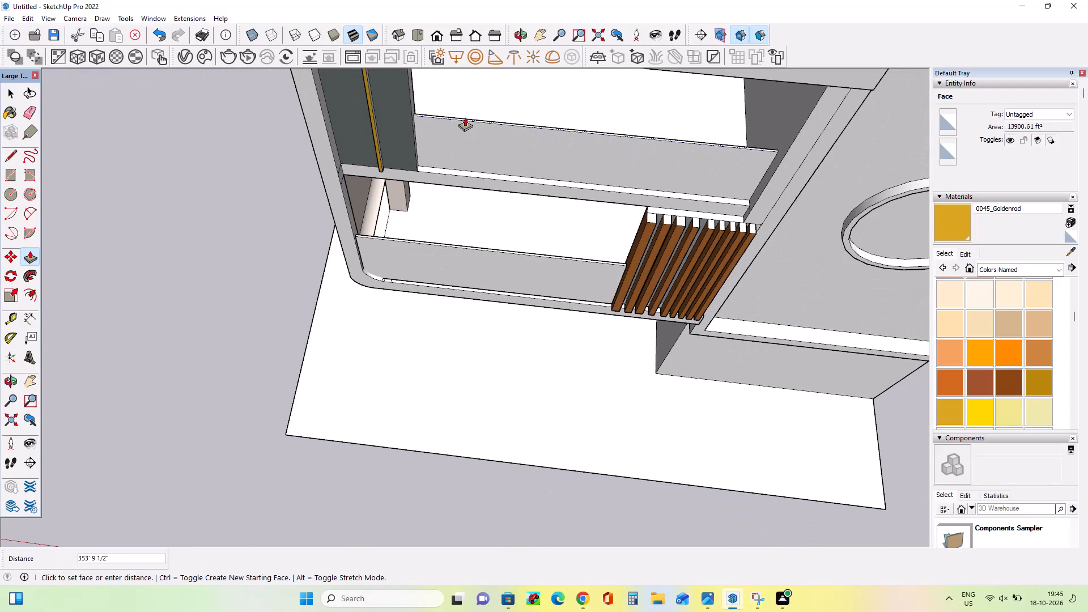
pyautogui.click(465, 117)
# Examine the balconies and upper facade in the reference image and compare them with the model.
pyautogui.moveTo(557, 300); pyautogui.dragTo(607, 106, button='middle')
pyautogui.scroll(-4, 607, 106)
pyautogui.scroll(-9, 586, 150)
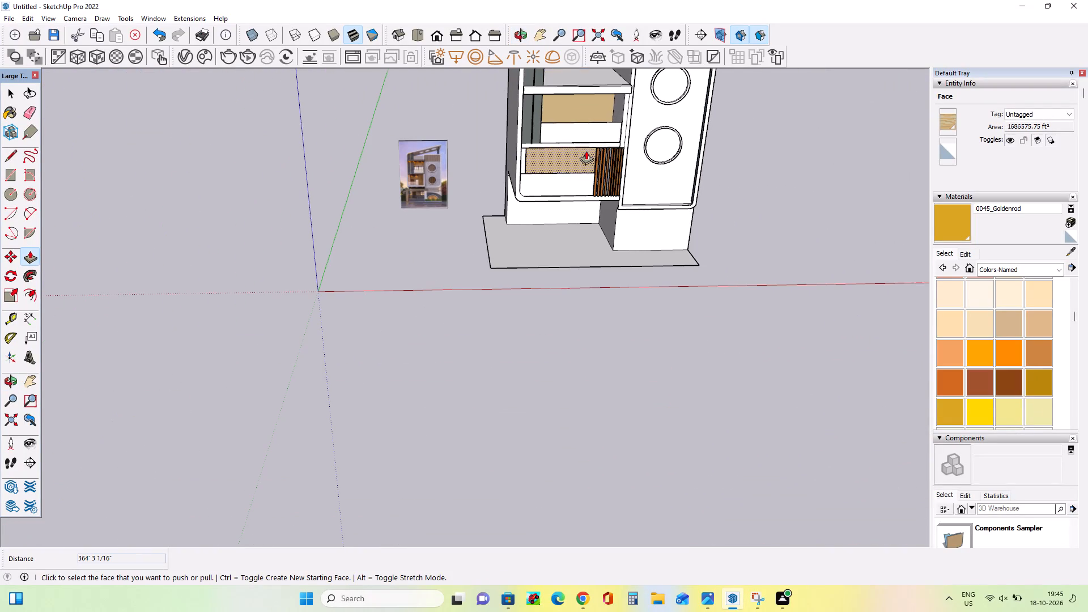
pyautogui.moveTo(633, 53); pyautogui.dragTo(630, 78, button='middle')
pyautogui.scroll(-2, 581, 131)
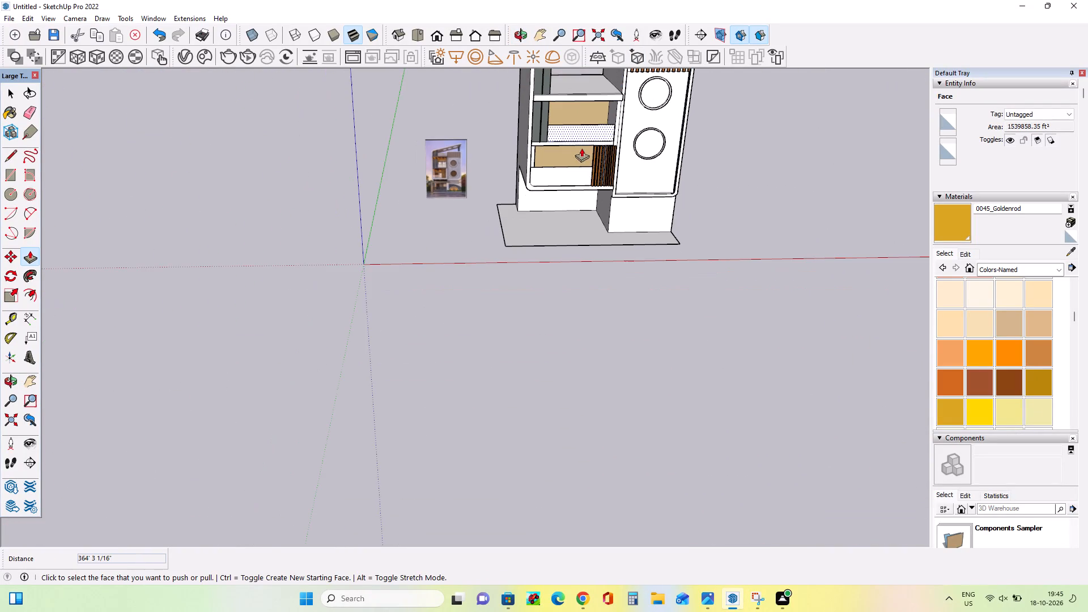
pyautogui.moveTo(583, 196); pyautogui.dragTo(583, 215, button='middle')
pyautogui.scroll(8, 456, 117)
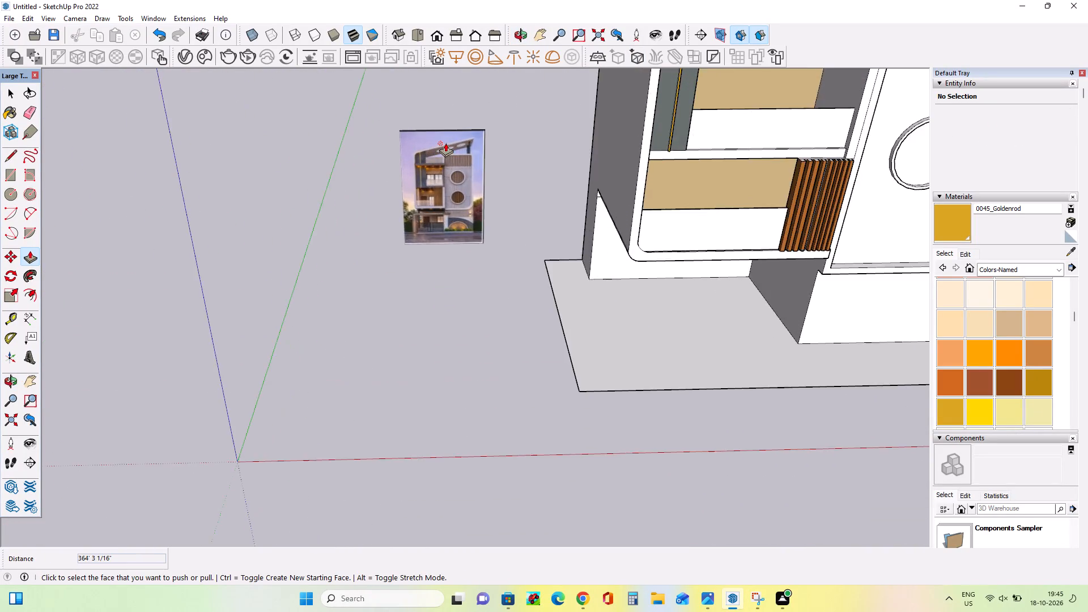
pyautogui.scroll(-1, 457, 160)
pyautogui.scroll(20, 457, 160)
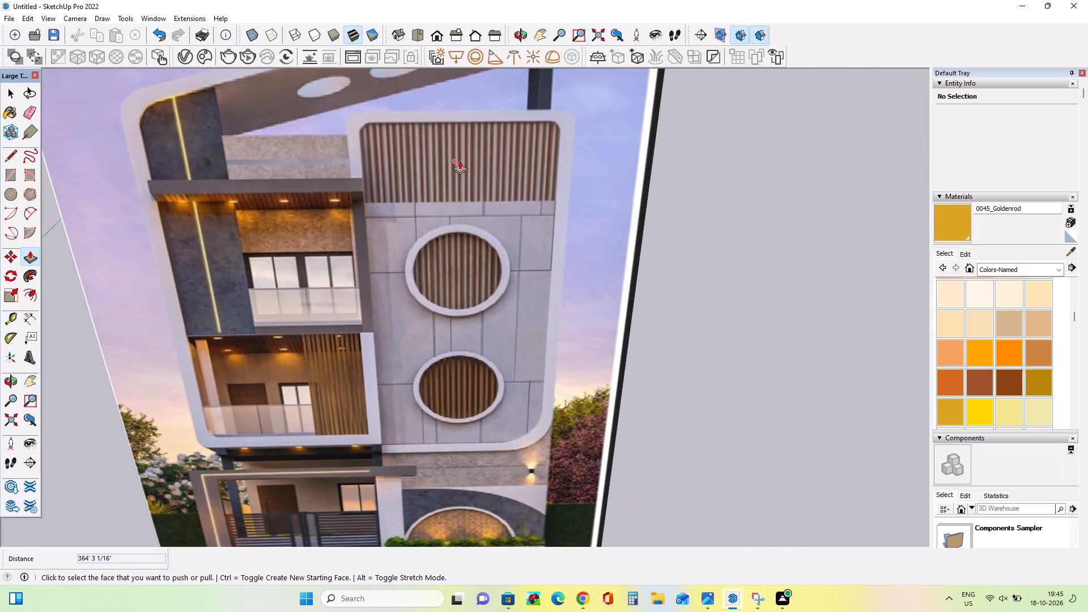
pyautogui.moveTo(464, 160); pyautogui.dragTo(506, 142, button='middle')
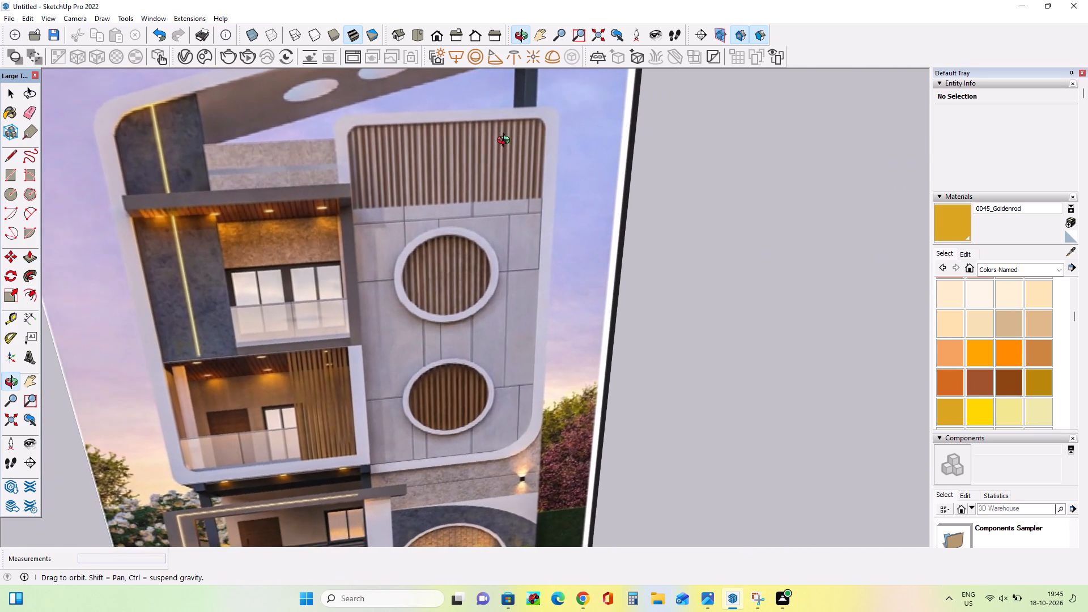
pyautogui.moveTo(506, 142); pyautogui.dragTo(500, 139, button='middle')
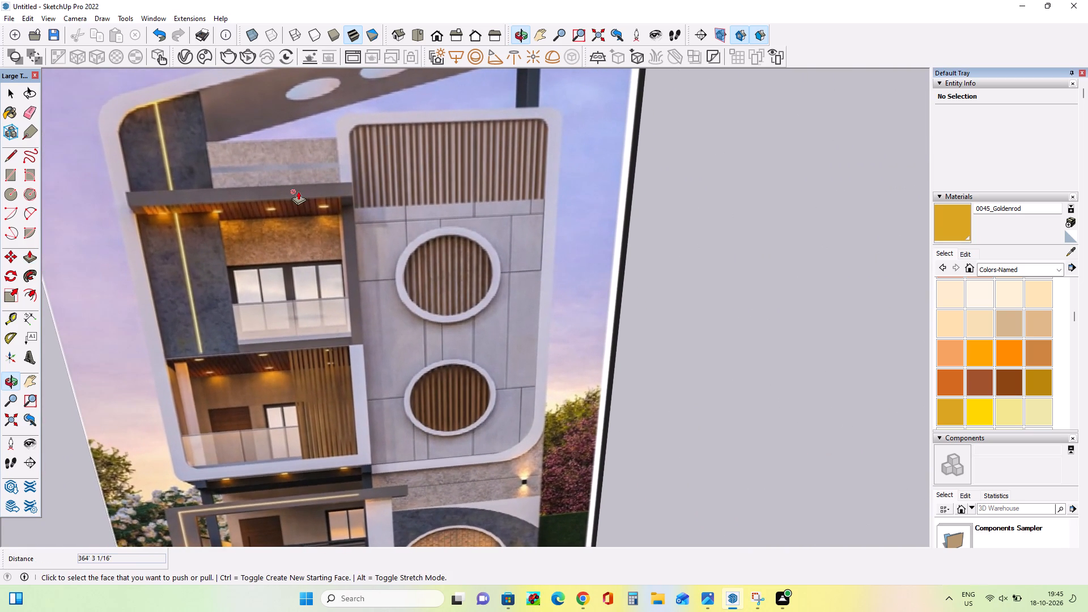
pyautogui.scroll(-20, 298, 191)
pyautogui.scroll(-3, 298, 191)
pyautogui.scroll(1, 297, 205)
pyautogui.scroll(-1, 297, 205)
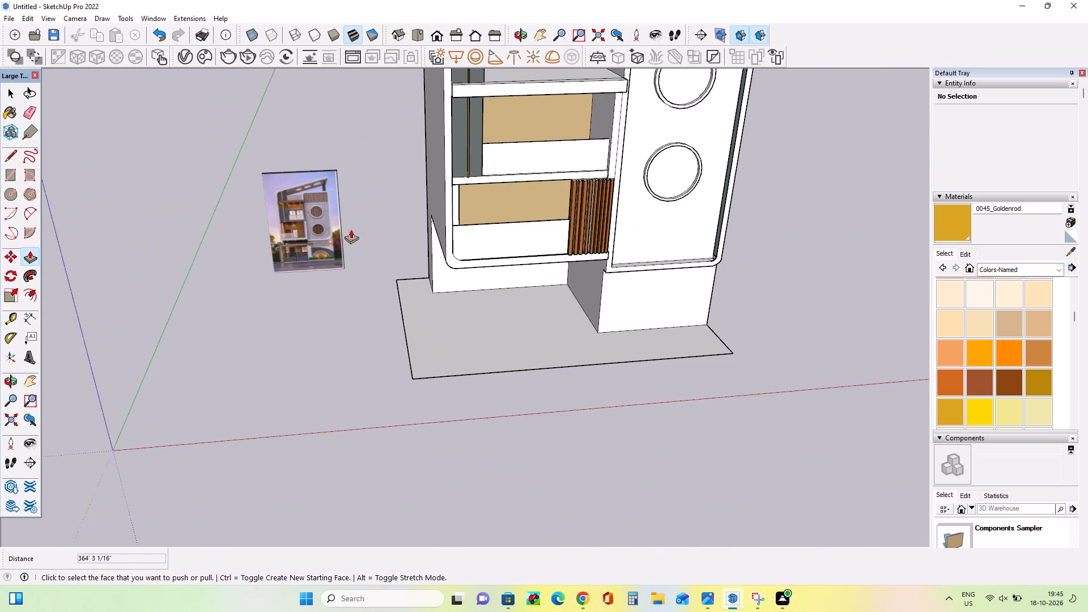
# Push/Pull the top of the middle balcony's parapet up a further 68' 8 1/16".
pyautogui.moveTo(775, 81); pyautogui.dragTo(688, 146, button='middle')
pyautogui.click(34, 377)
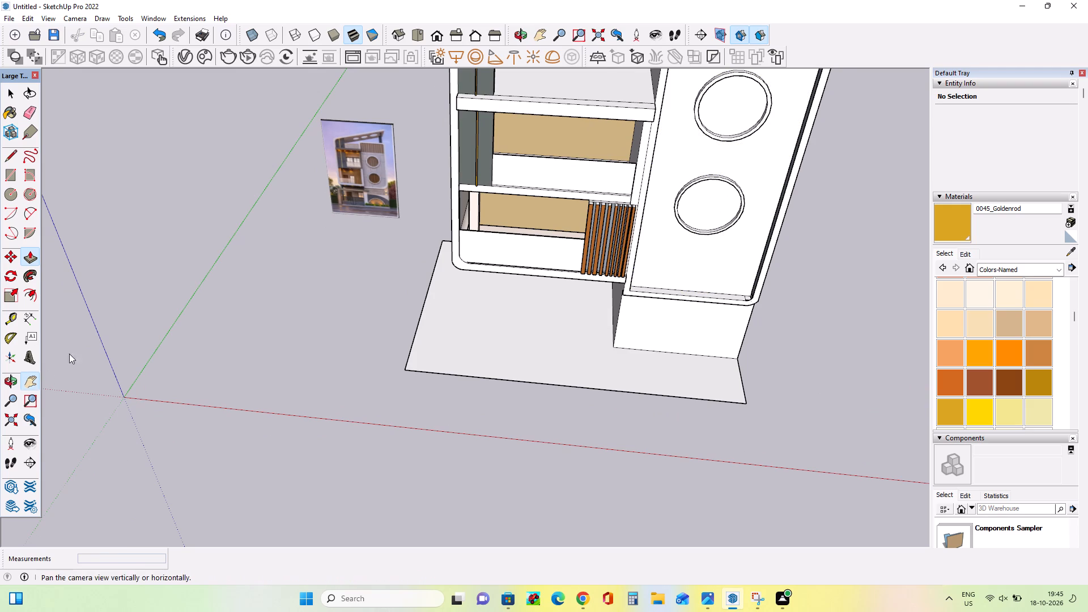
pyautogui.moveTo(207, 262); pyautogui.dragTo(154, 378)
pyautogui.moveTo(418, 399); pyautogui.dragTo(375, 199, button='middle')
pyautogui.scroll(3, 449, 326)
pyautogui.moveTo(466, 326); pyautogui.dragTo(401, 508, button='middle')
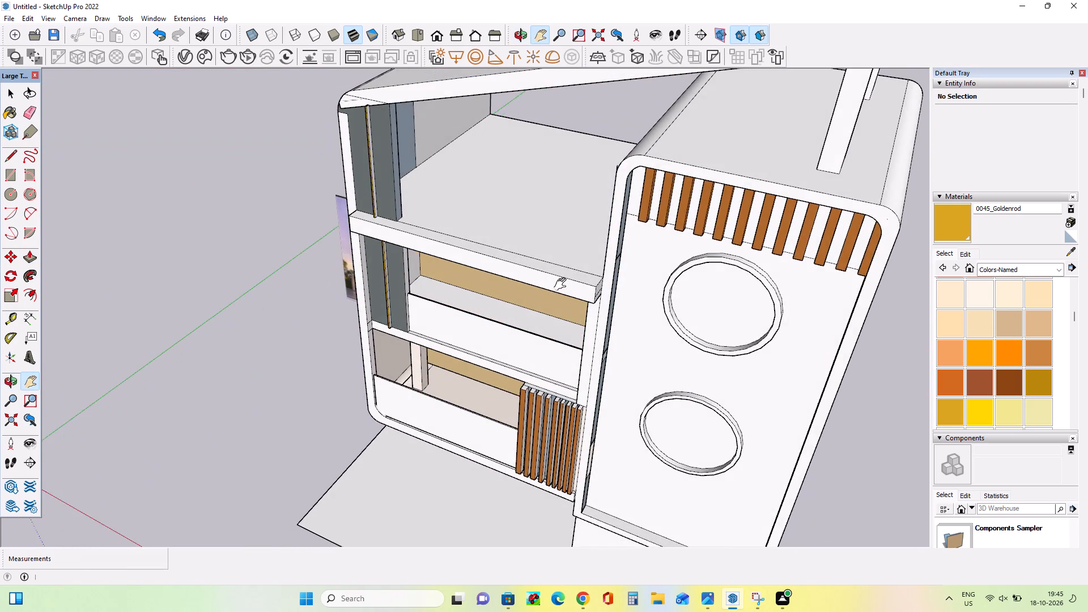
pyautogui.scroll(7, 563, 284)
pyautogui.moveTo(511, 275); pyautogui.dragTo(500, 345, button='middle')
pyautogui.scroll(1, 507, 309)
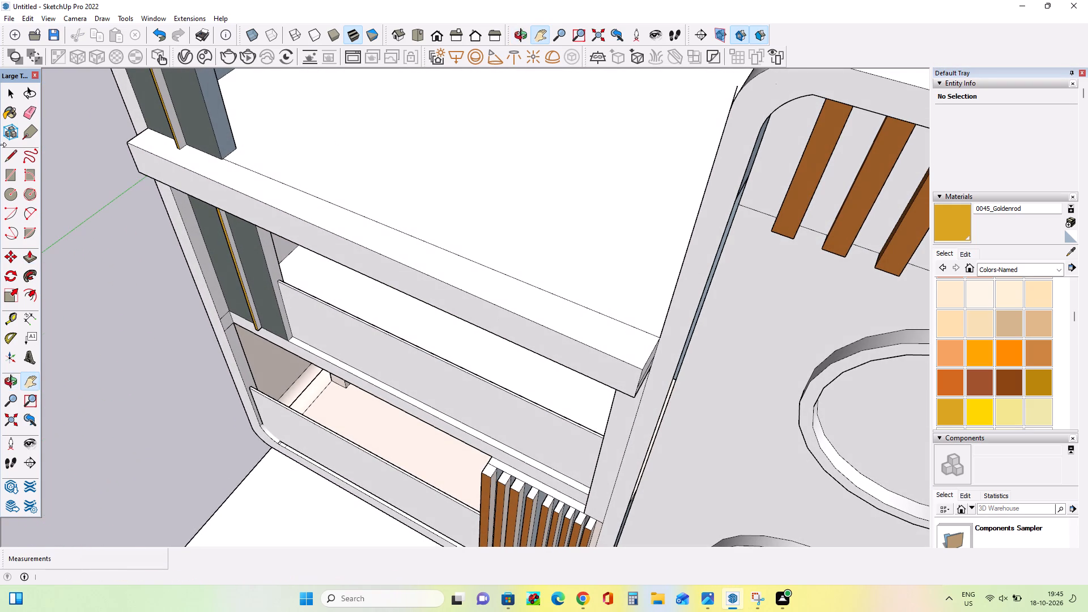
pyautogui.click(27, 258)
pyautogui.scroll(7, 348, 329)
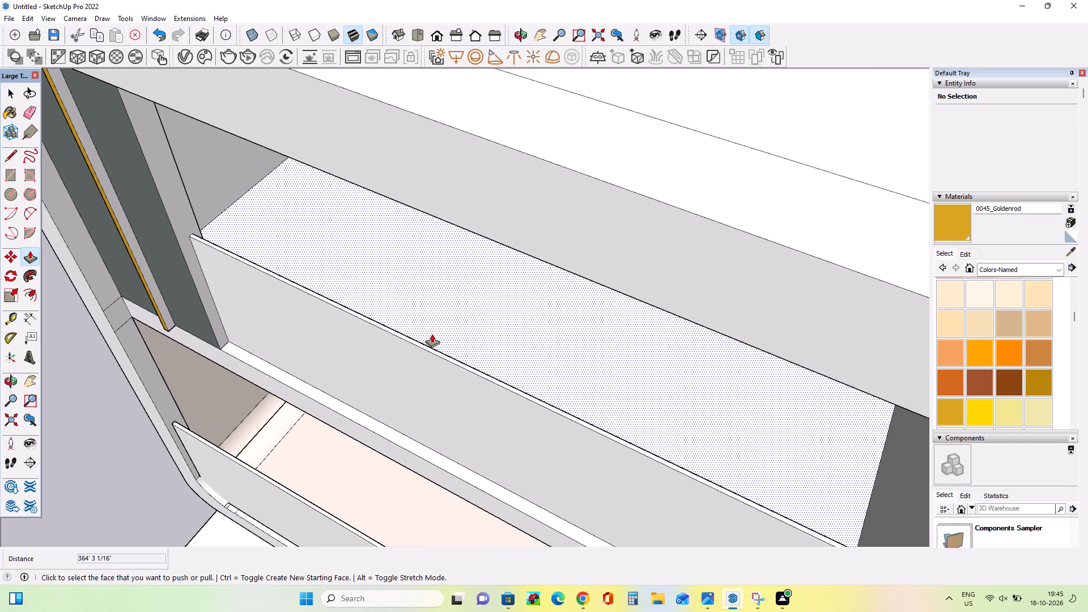
pyautogui.click(430, 355)
pyautogui.click(438, 328)
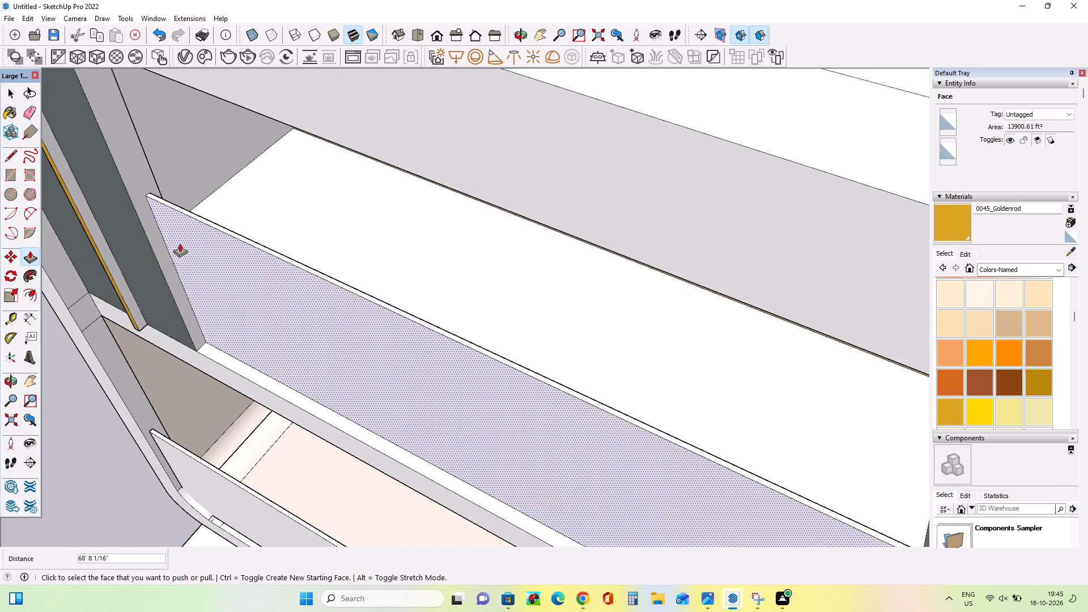
# Draw a narrow rectangle about 1428' long on the slab above the middle balcony, from the slate panel's corner toward the round-window tower.
pyautogui.scroll(-7, 180, 243)
pyautogui.moveTo(283, 237); pyautogui.dragTo(450, 112, button='middle')
pyautogui.scroll(-10, 450, 112)
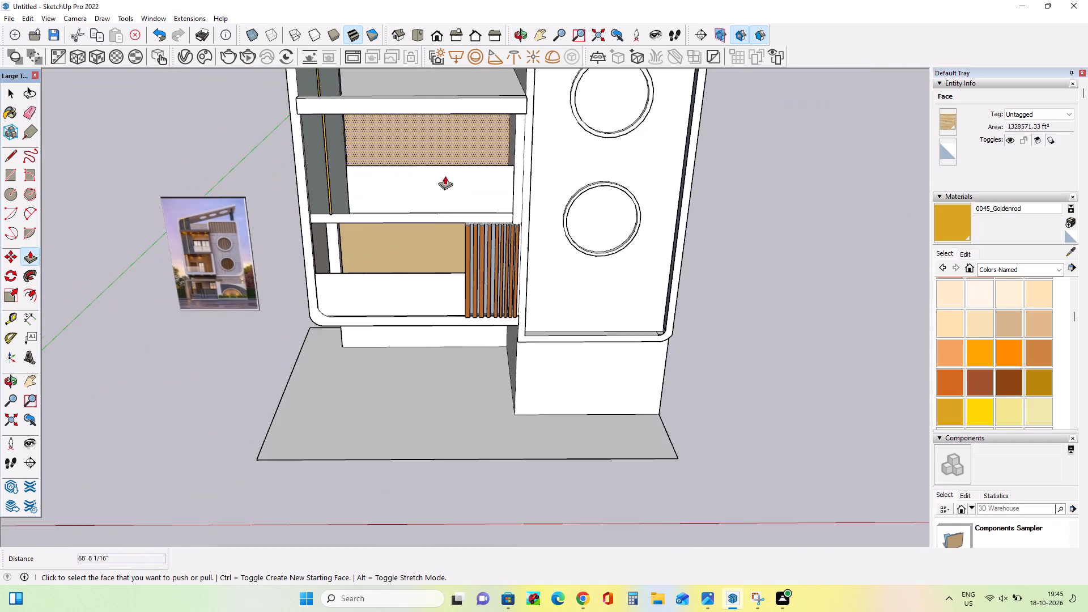
pyautogui.moveTo(452, 216); pyautogui.dragTo(462, 283, button='middle')
pyautogui.moveTo(404, 120); pyautogui.dragTo(362, 203, button='middle')
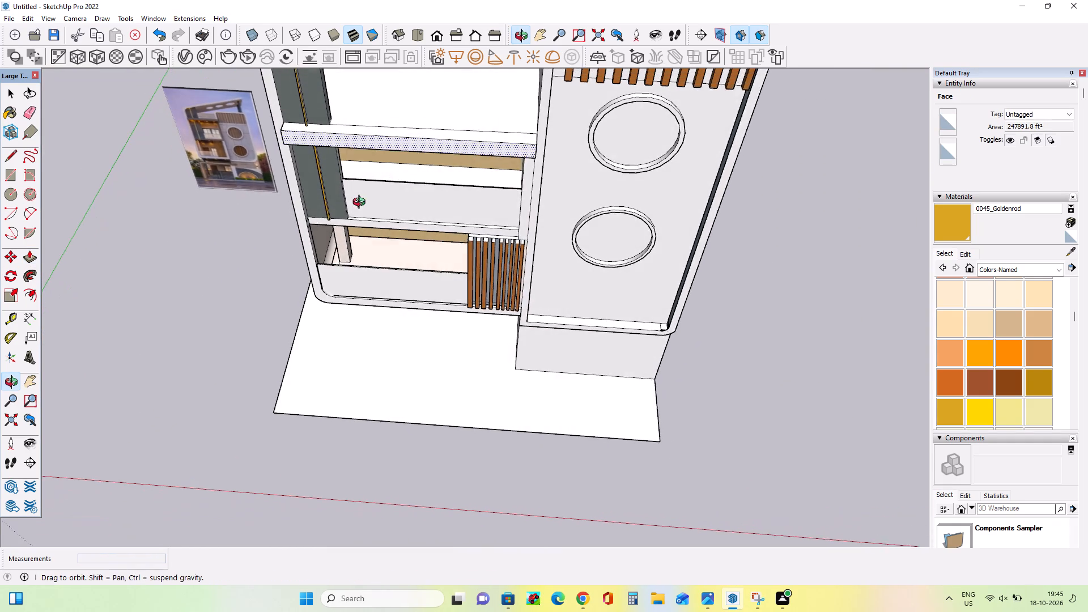
pyautogui.moveTo(362, 203); pyautogui.dragTo(362, 204, button='middle')
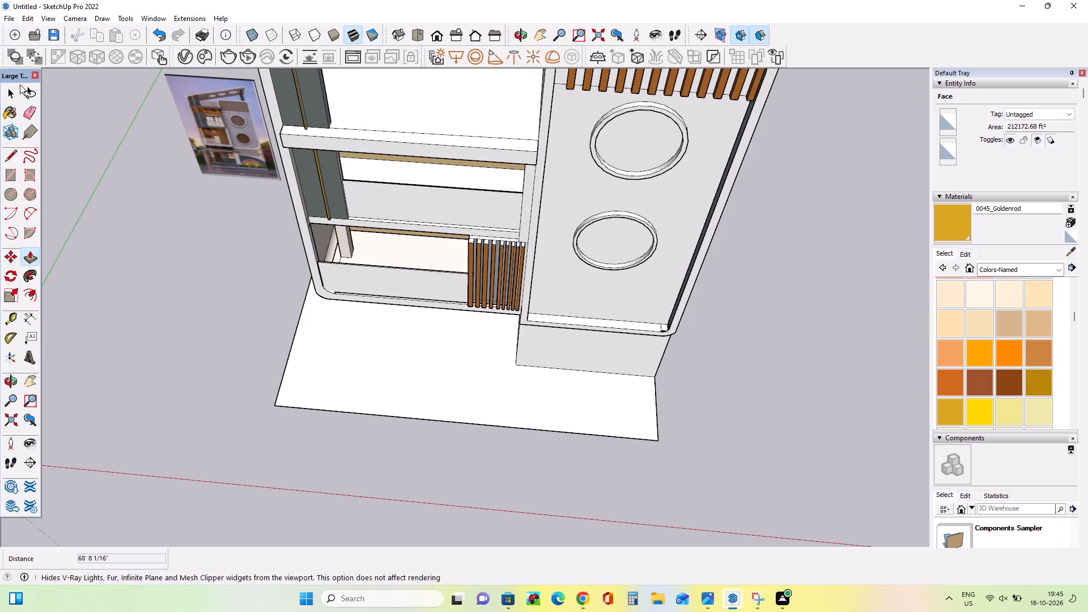
pyautogui.click(11, 173)
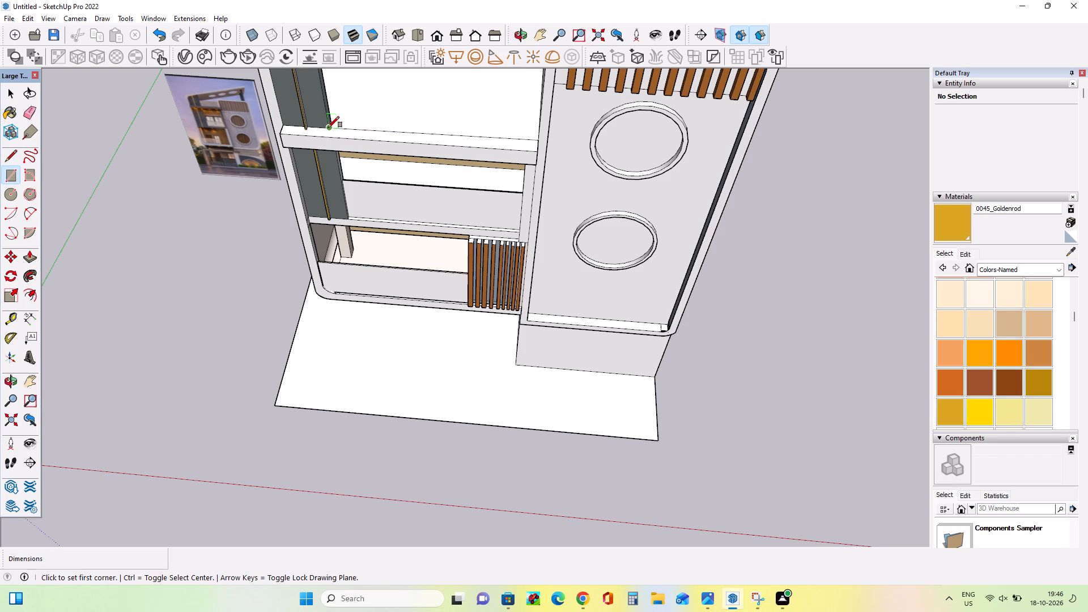
pyautogui.click(328, 129)
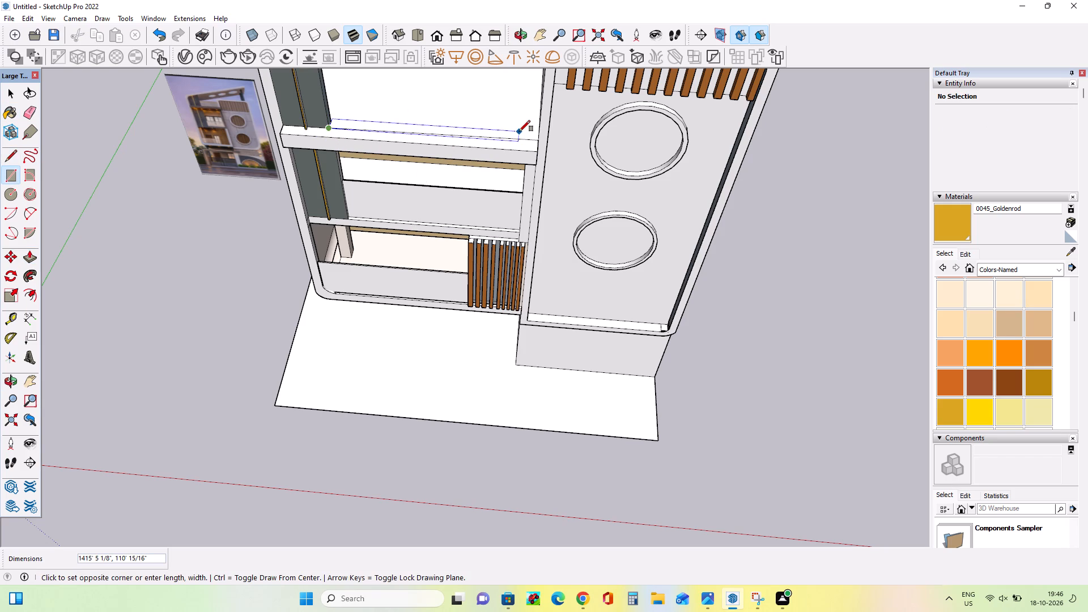
pyautogui.scroll(6, 520, 135)
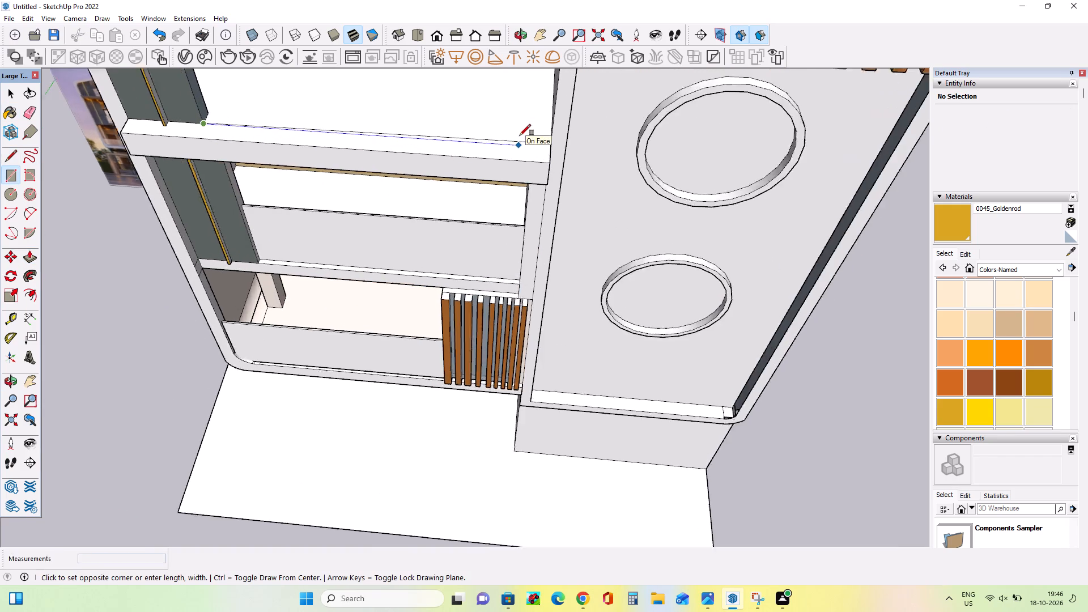
pyautogui.scroll(1, 520, 135)
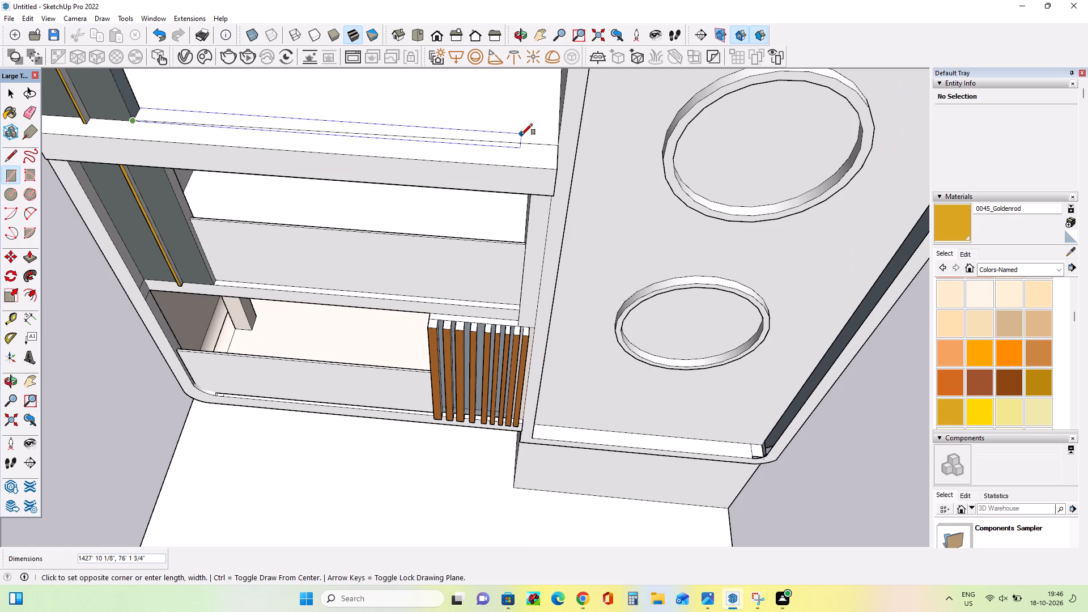
pyautogui.click(521, 137)
pyautogui.moveTo(526, 139); pyautogui.dragTo(547, 142, button='middle')
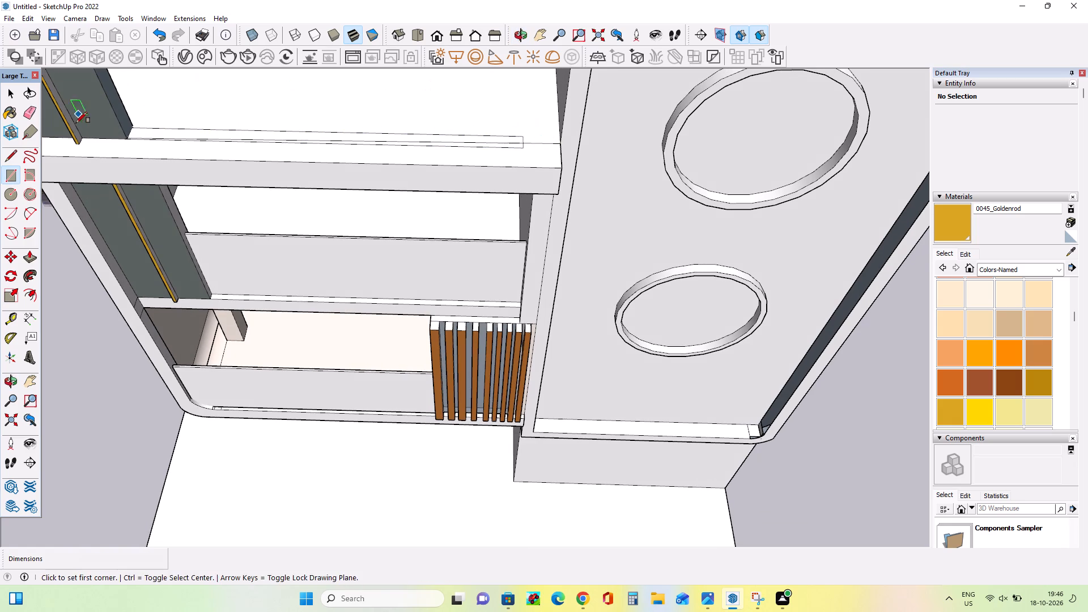
# Push/Pull the narrow rectangle on the slab above the middle balcony up about 280' 5 1/4" into a parapet panel.
pyautogui.click(32, 111)
pyautogui.click(498, 142)
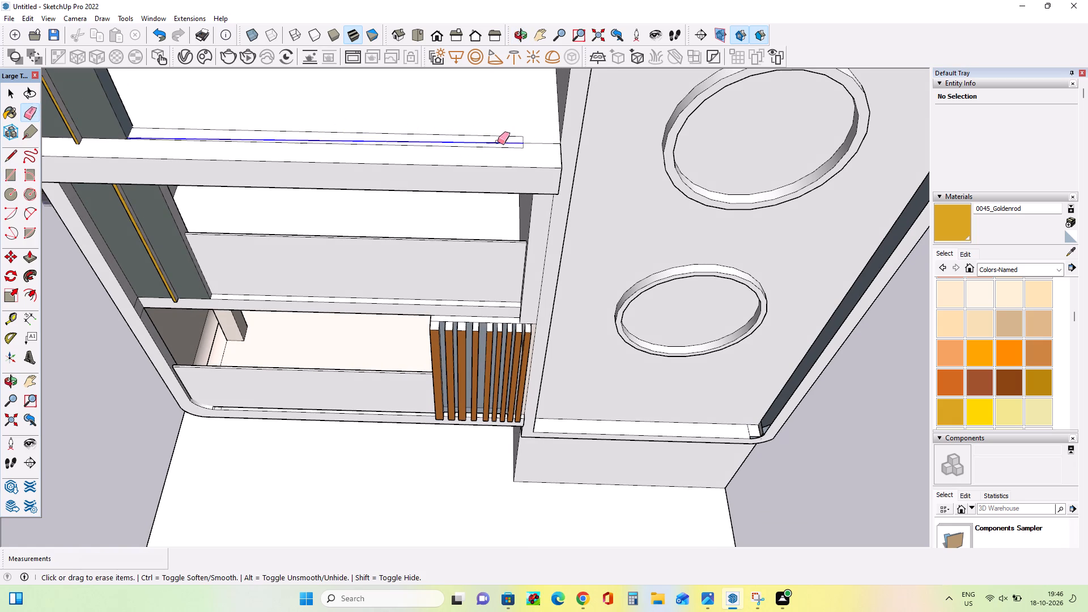
pyautogui.click(27, 253)
pyautogui.click(237, 139)
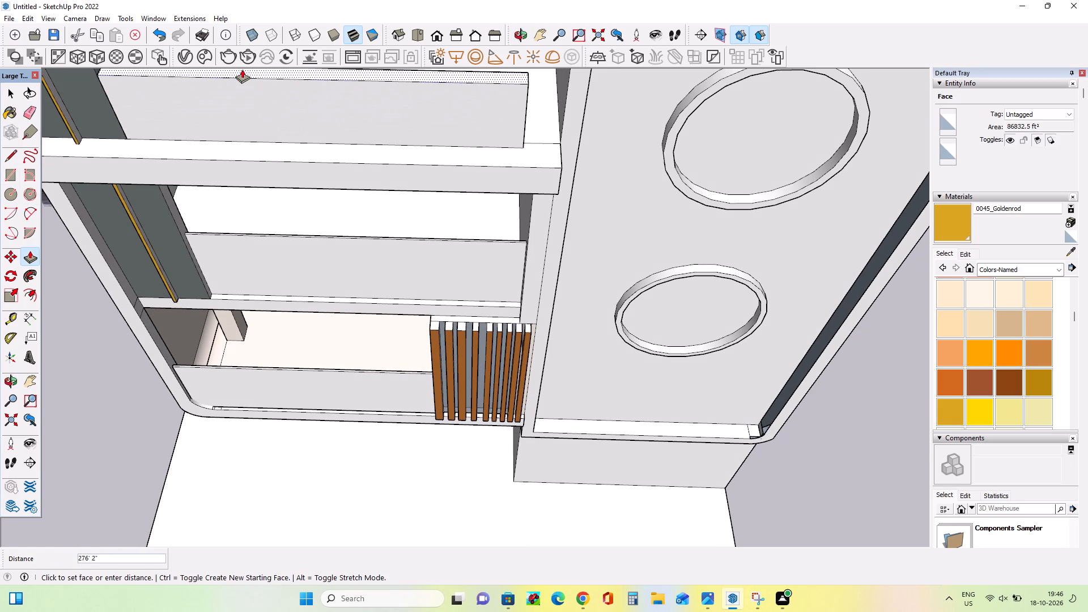
pyautogui.click(242, 69)
# Push/Pull the top of the upper balcony's parapet up a further 140' 9 1/16".
pyautogui.scroll(-8, 244, 134)
pyautogui.moveTo(279, 151); pyautogui.dragTo(333, 11, button='middle')
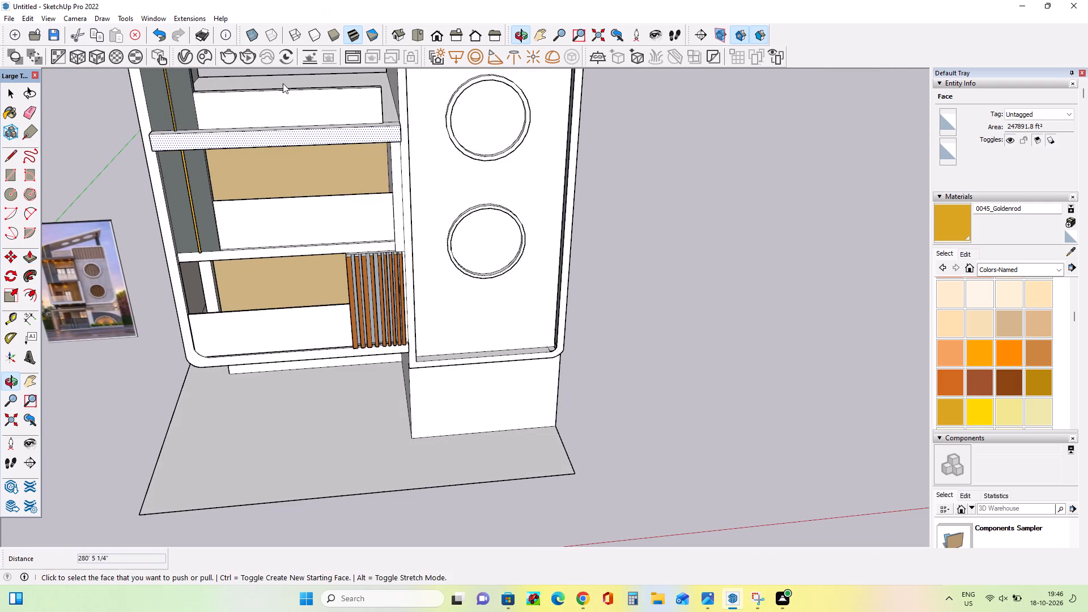
pyautogui.moveTo(267, 115); pyautogui.dragTo(282, 243, button='middle')
pyautogui.scroll(4, 257, 138)
pyautogui.click(266, 149)
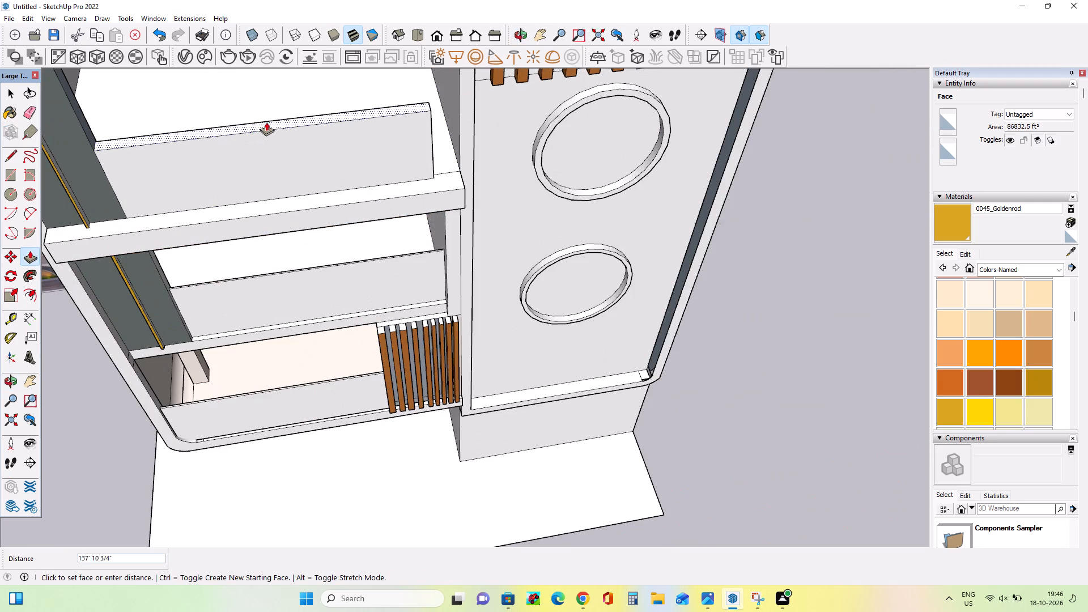
pyautogui.click(266, 122)
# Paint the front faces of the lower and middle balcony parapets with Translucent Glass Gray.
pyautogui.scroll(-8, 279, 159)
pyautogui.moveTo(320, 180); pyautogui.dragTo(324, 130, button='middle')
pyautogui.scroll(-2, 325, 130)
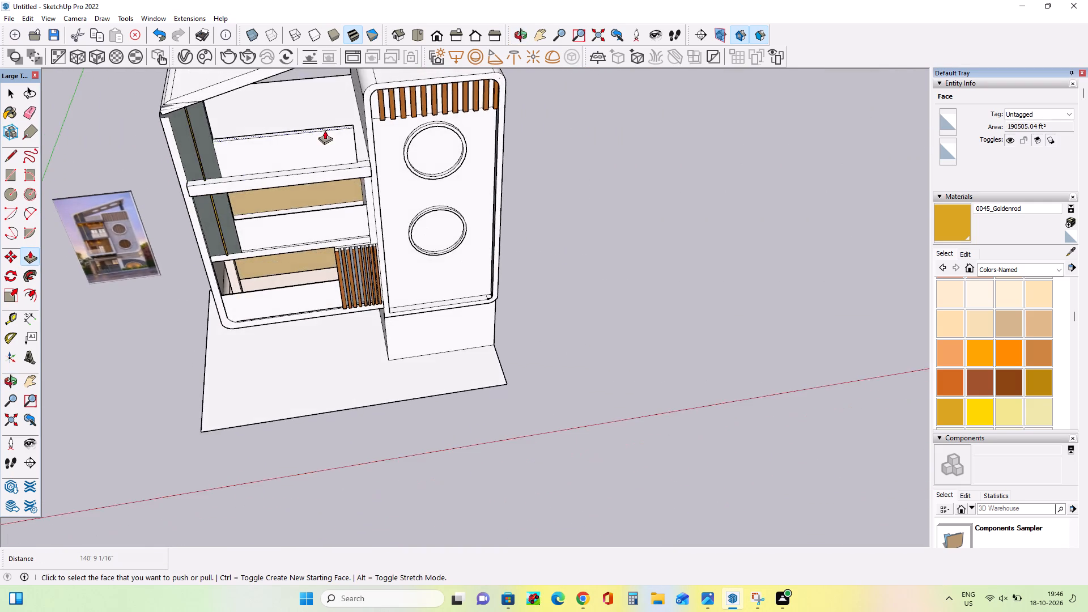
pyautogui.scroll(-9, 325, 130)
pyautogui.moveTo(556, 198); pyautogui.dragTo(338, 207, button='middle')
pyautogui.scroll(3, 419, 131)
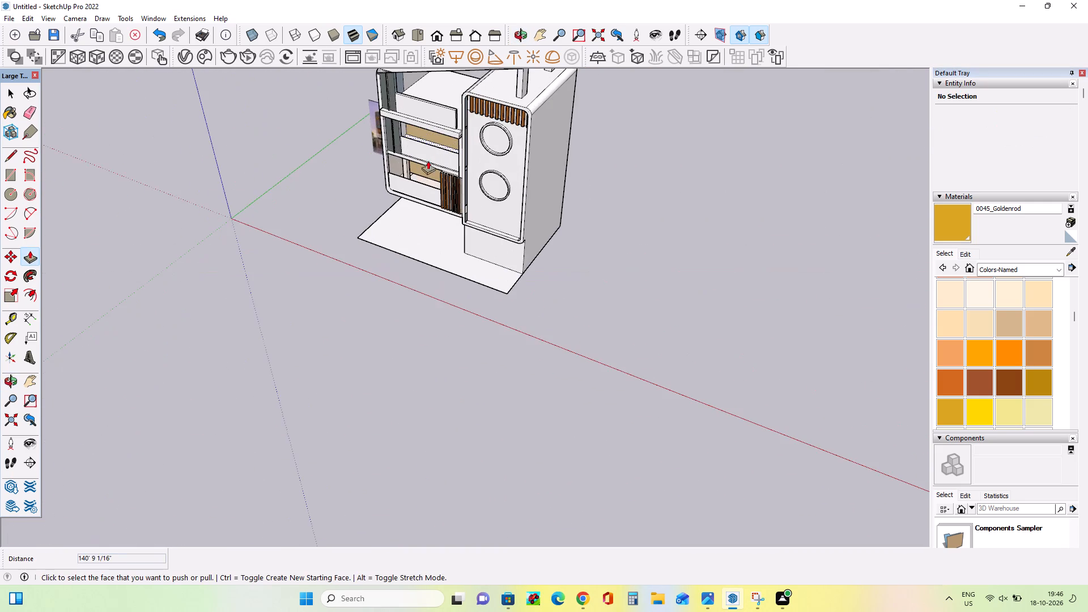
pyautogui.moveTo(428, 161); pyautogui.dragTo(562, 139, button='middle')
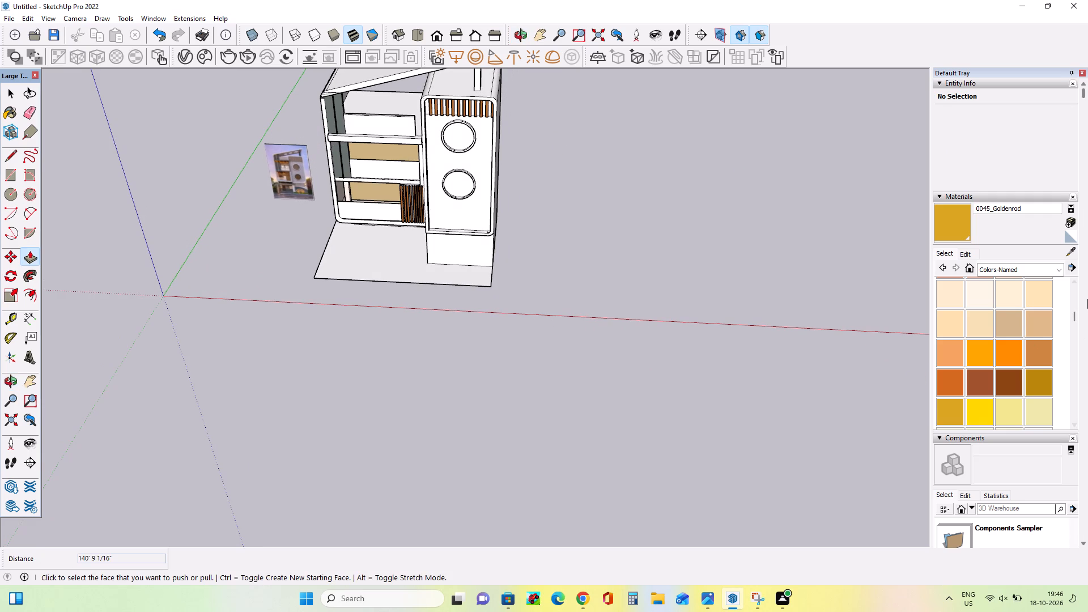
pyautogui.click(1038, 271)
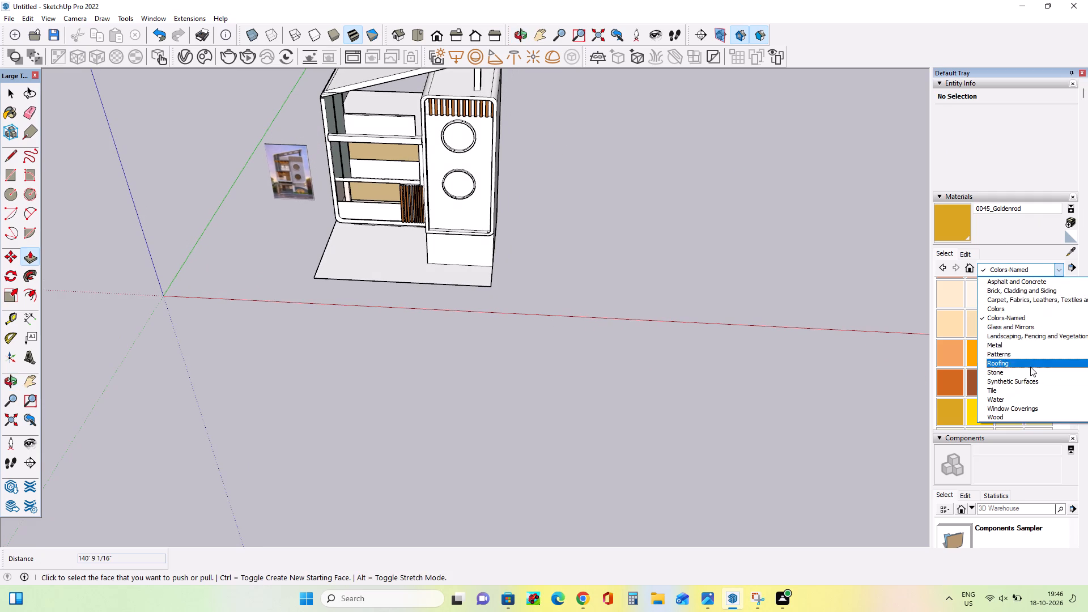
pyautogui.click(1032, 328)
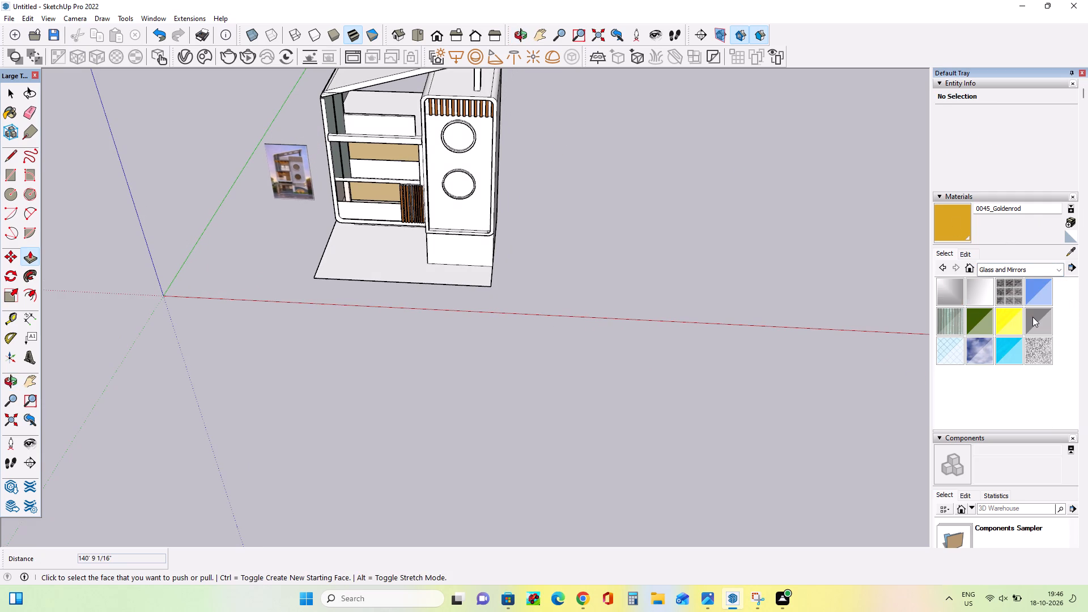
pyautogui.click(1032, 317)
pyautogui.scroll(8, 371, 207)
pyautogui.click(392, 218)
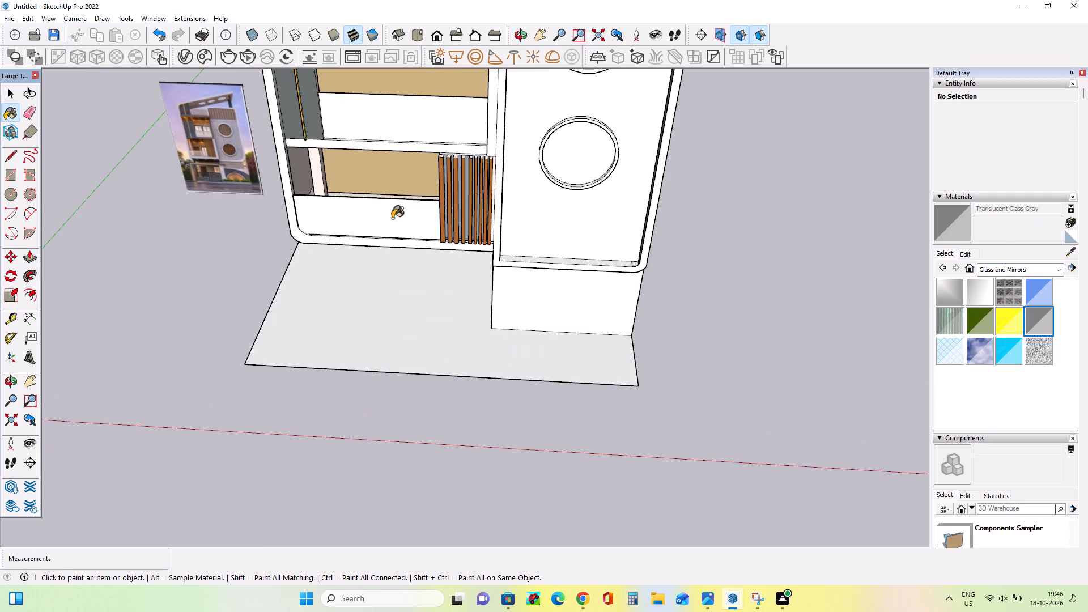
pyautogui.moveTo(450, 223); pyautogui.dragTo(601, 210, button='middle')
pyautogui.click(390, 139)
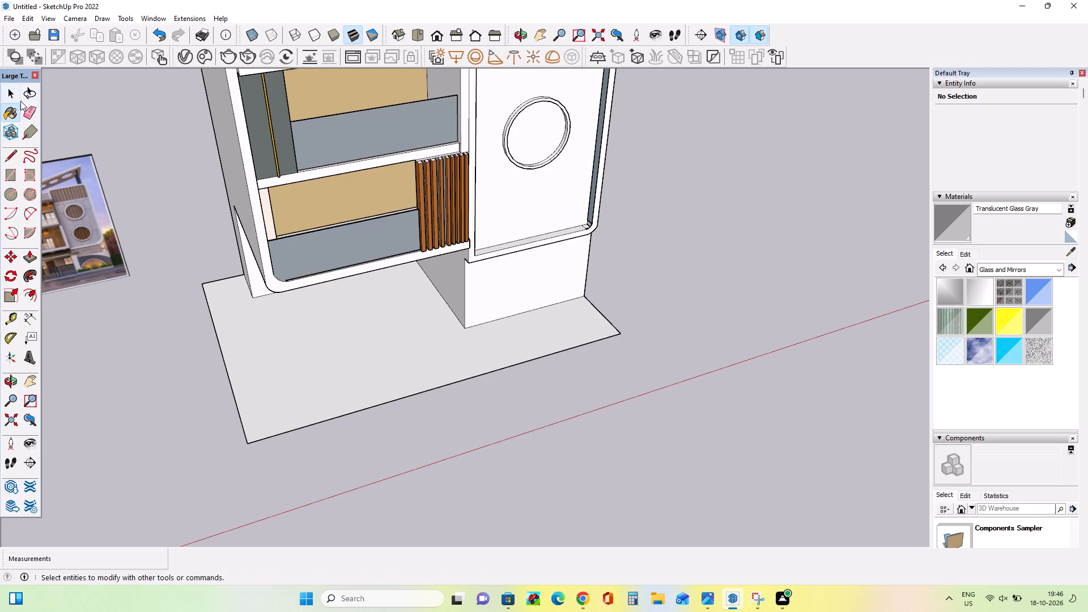
# Delete the front faces of the lower and middle balcony parapets.
pyautogui.click(9, 92)
pyautogui.click(348, 252)
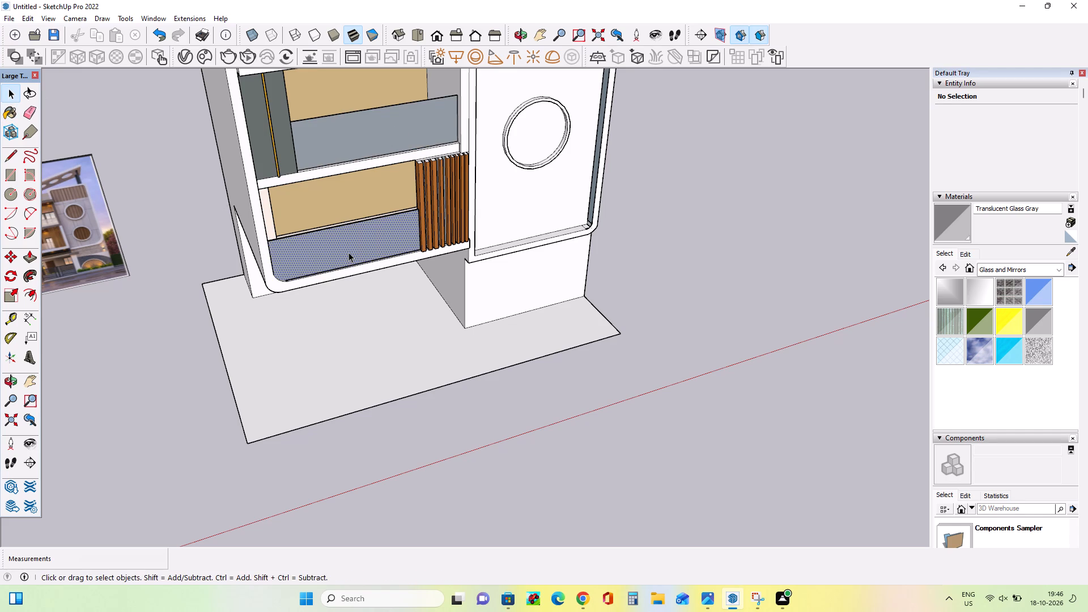
pyautogui.press('Delete')
pyautogui.click(341, 125)
pyautogui.press('Delete')
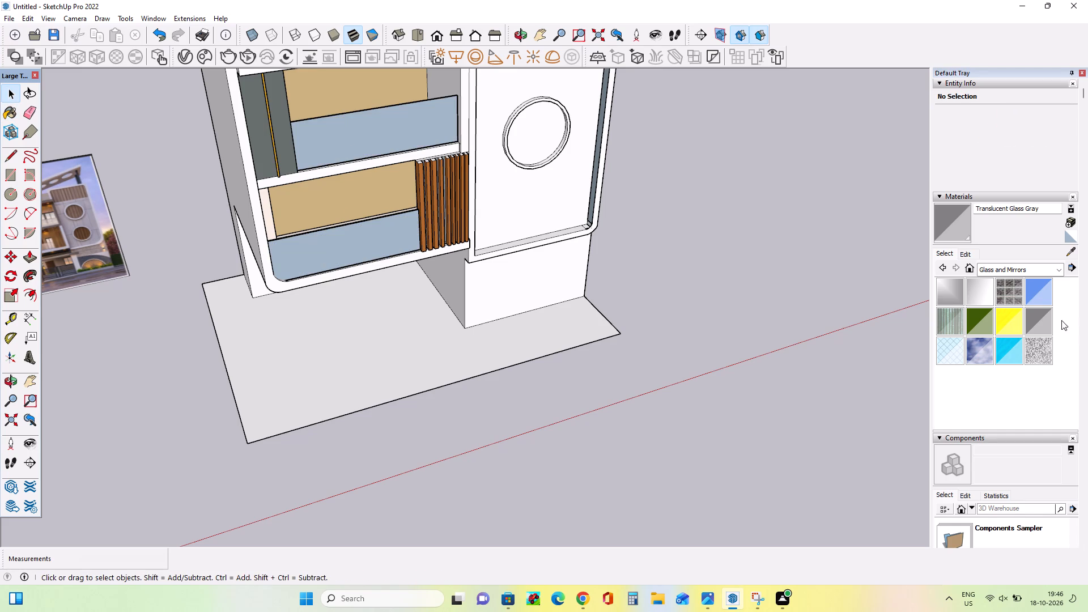
# Paint the remaining inner faces of the lower and middle balcony parapets with Translucent Glass Gray.
pyautogui.click(1040, 322)
pyautogui.click(368, 231)
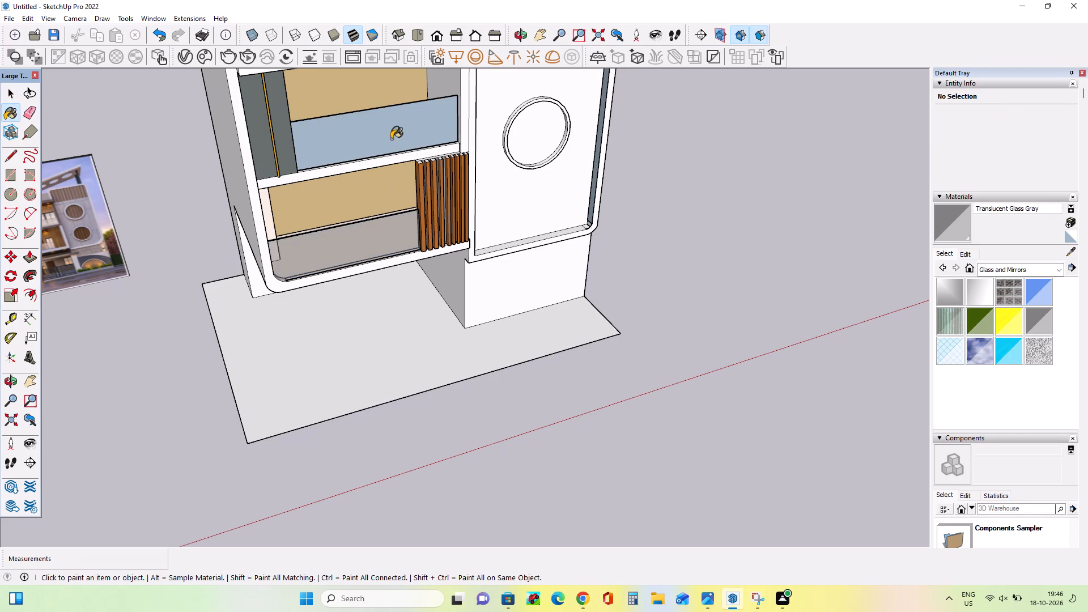
pyautogui.click(393, 125)
# Examine the balconies and upper parapet in the reference image and compare them with the model.
pyautogui.moveTo(509, 189); pyautogui.dragTo(390, 245, button='middle')
pyautogui.scroll(-11, 390, 245)
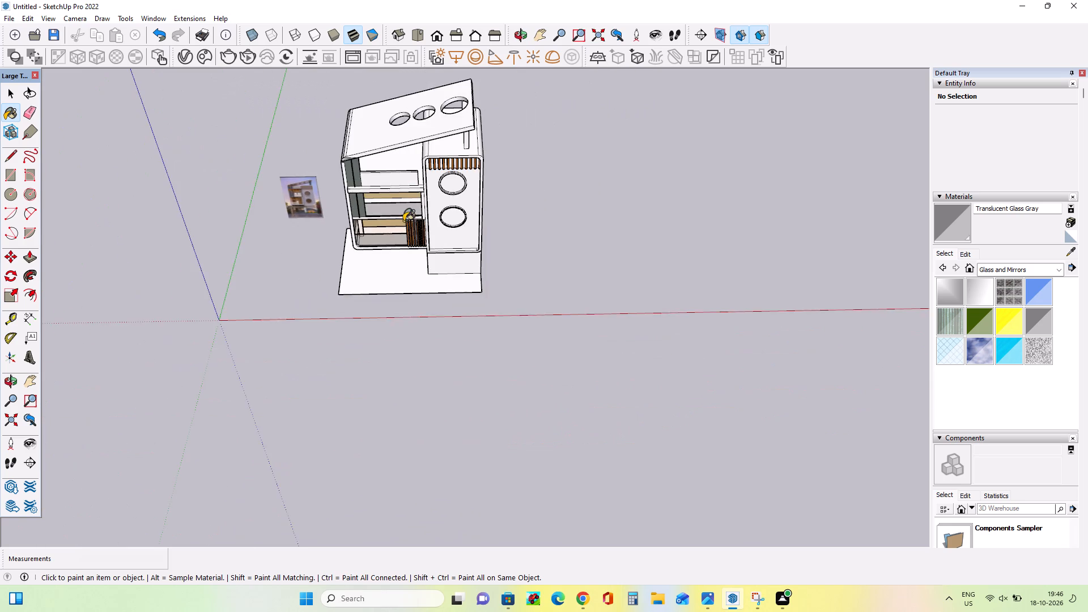
pyautogui.scroll(1, 403, 220)
pyautogui.moveTo(403, 220); pyautogui.dragTo(450, 107, button='middle')
pyautogui.scroll(16, 251, 267)
pyautogui.scroll(-1, 236, 243)
pyautogui.scroll(10, 236, 243)
pyautogui.moveTo(230, 240); pyautogui.dragTo(232, 249, button='middle')
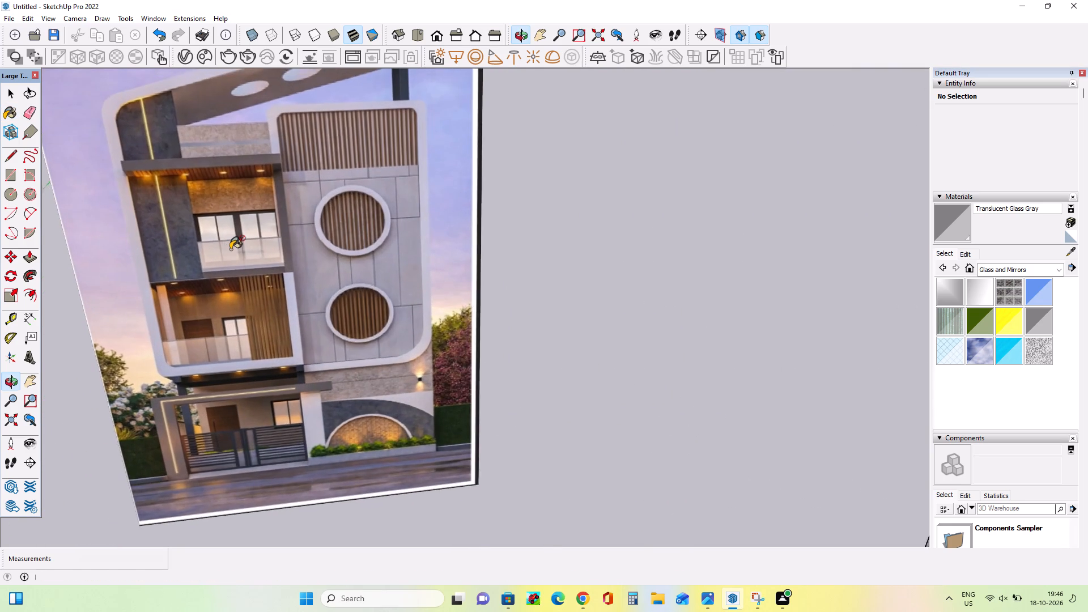
pyautogui.scroll(-16, 232, 249)
pyautogui.moveTo(528, 280); pyautogui.dragTo(503, 382, button='middle')
pyautogui.scroll(-8, 508, 367)
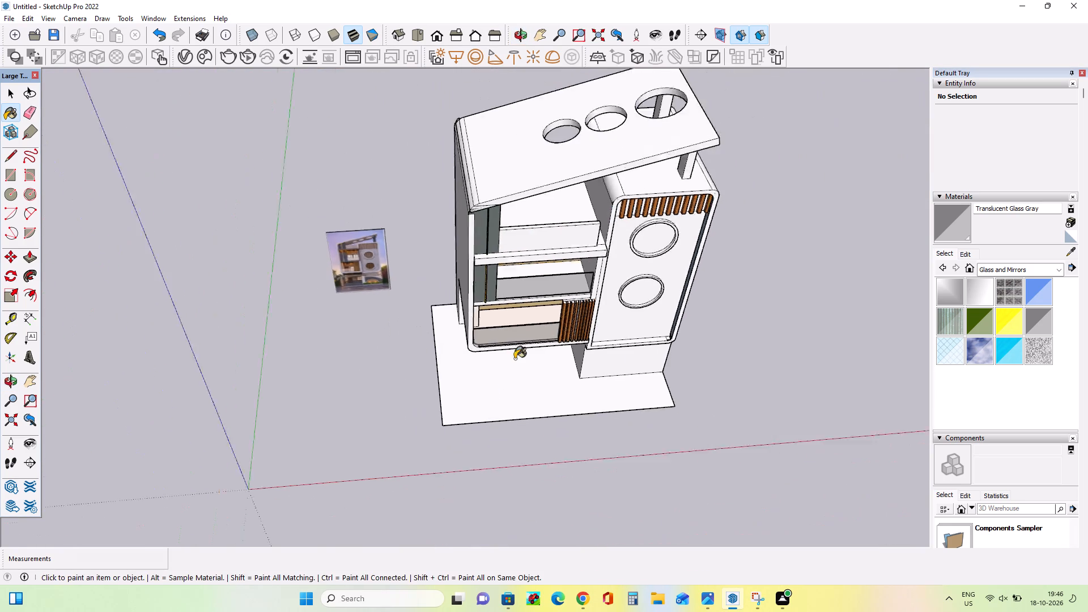
pyautogui.scroll(-1, 515, 359)
pyautogui.moveTo(560, 345); pyautogui.dragTo(545, 199, button='middle')
pyautogui.scroll(8, 538, 281)
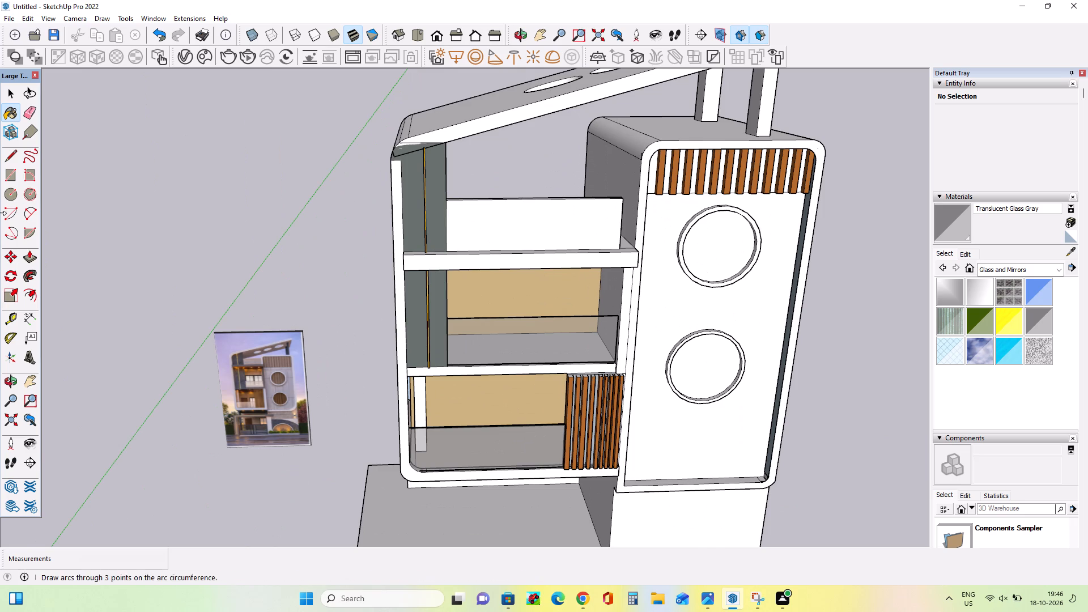
# Push/Pull the tower-side end of the upper balcony's parapet inward by 357' 1/4", away from the round-window tower.
pyautogui.click(7, 171)
pyautogui.moveTo(648, 283); pyautogui.dragTo(420, 367, button='middle')
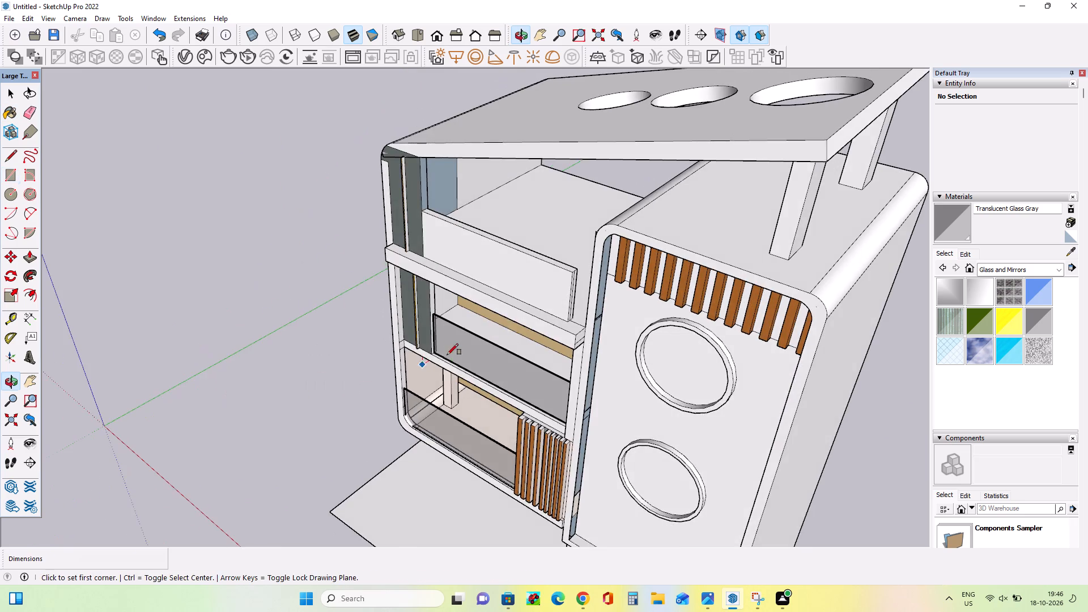
pyautogui.scroll(4, 541, 324)
pyautogui.moveTo(611, 313); pyautogui.dragTo(580, 333, button='middle')
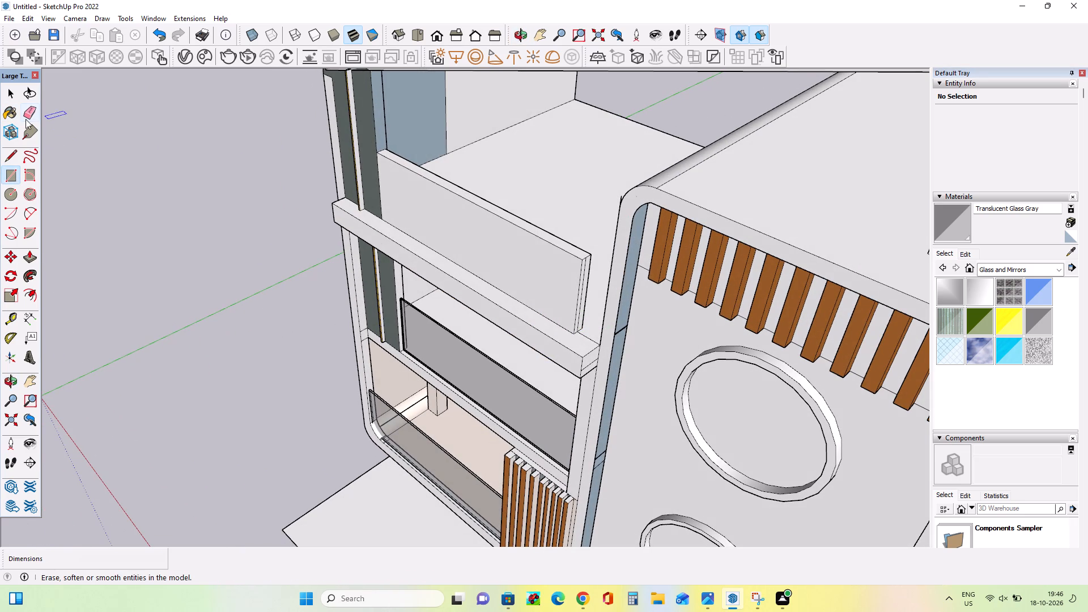
pyautogui.click(25, 119)
pyautogui.click(581, 305)
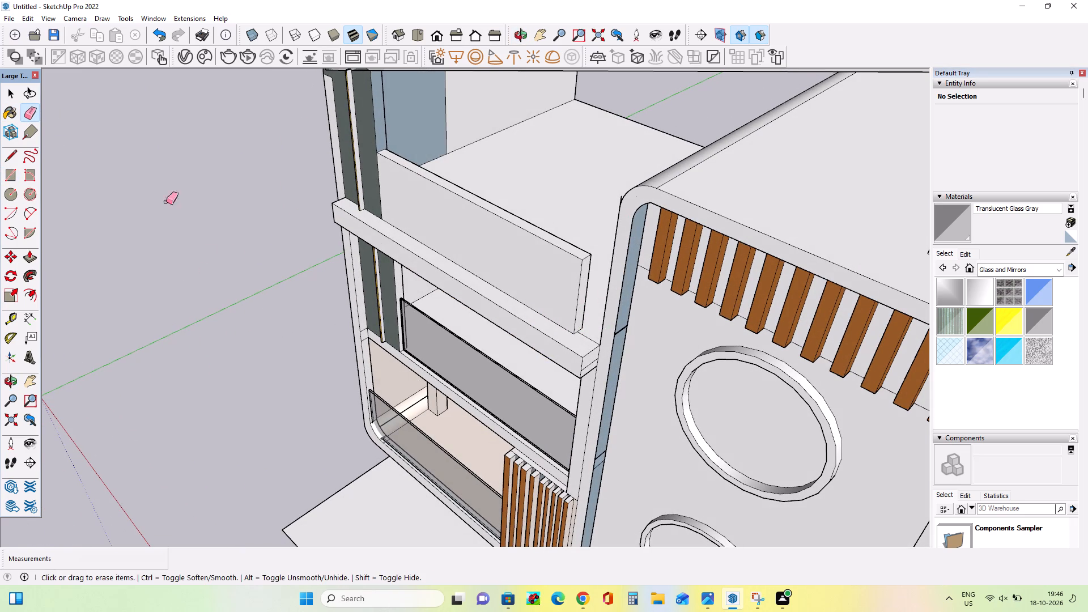
pyautogui.click(24, 261)
pyautogui.moveTo(584, 301); pyautogui.dragTo(534, 256)
# Push/Pull the end face of the upper balcony's parapet 256' 8" back toward the round-window tower.
pyautogui.moveTo(405, 360); pyautogui.dragTo(680, 314, button='middle')
pyautogui.scroll(-6, 678, 315)
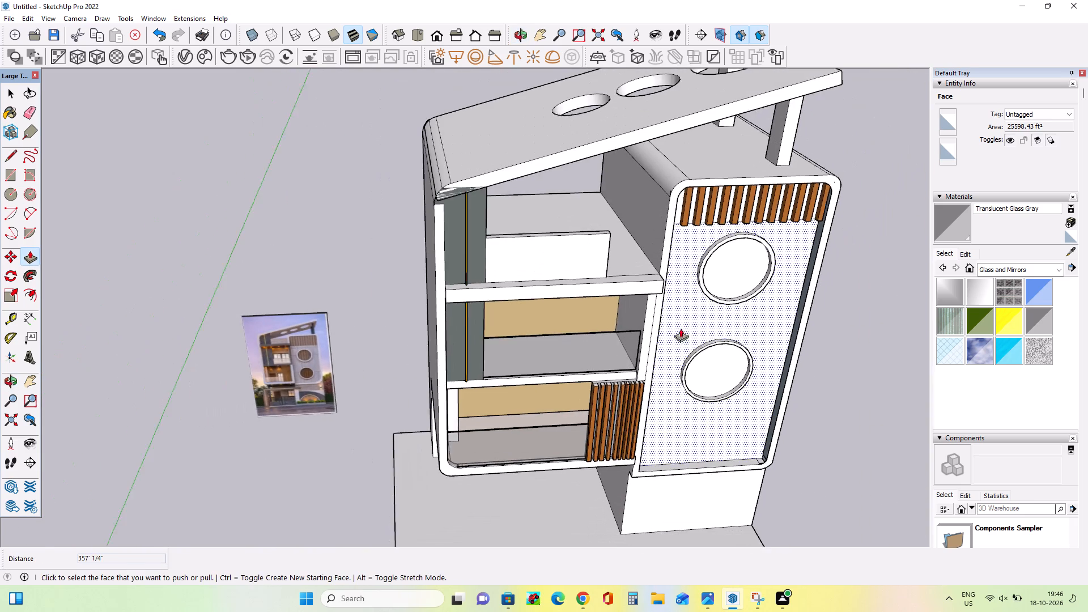
pyautogui.moveTo(694, 305); pyautogui.dragTo(449, 341, button='middle')
pyautogui.scroll(6, 559, 309)
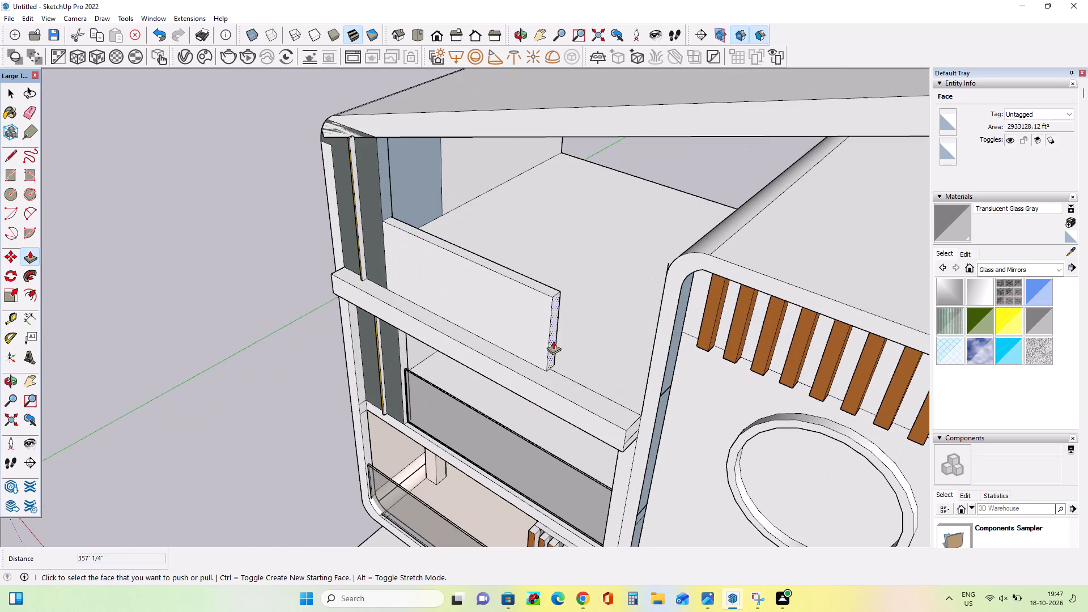
pyautogui.moveTo(553, 341); pyautogui.dragTo(597, 370)
# Draw a narrow horizontal rectangle about 1328' long and 49' high across the middle of the upper parapet's front face.
pyautogui.moveTo(529, 387); pyautogui.dragTo(709, 318, button='middle')
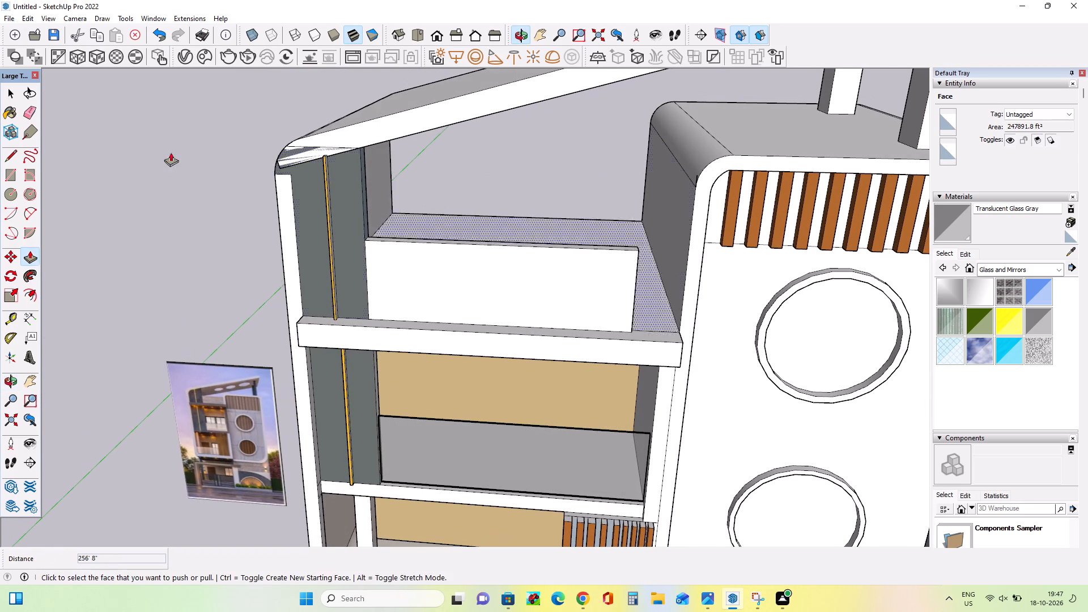
pyautogui.click(8, 173)
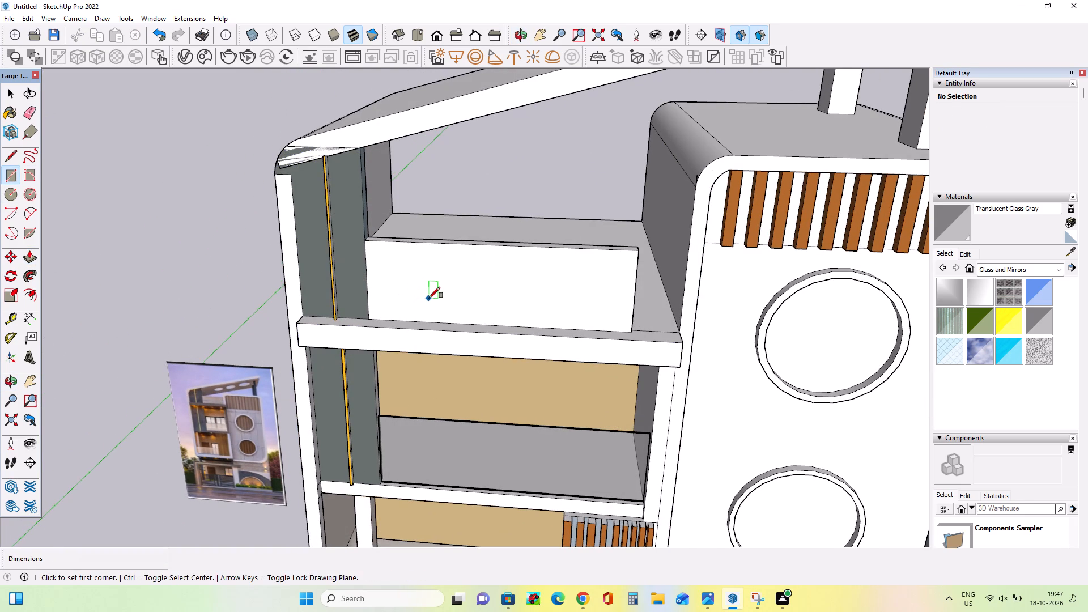
pyautogui.click(370, 277)
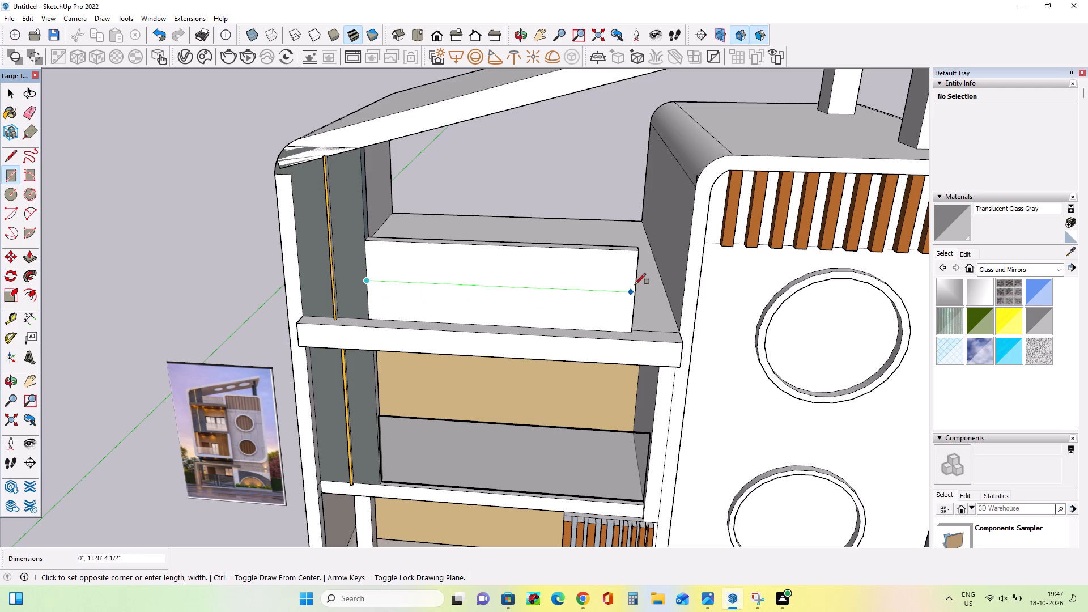
pyautogui.click(636, 283)
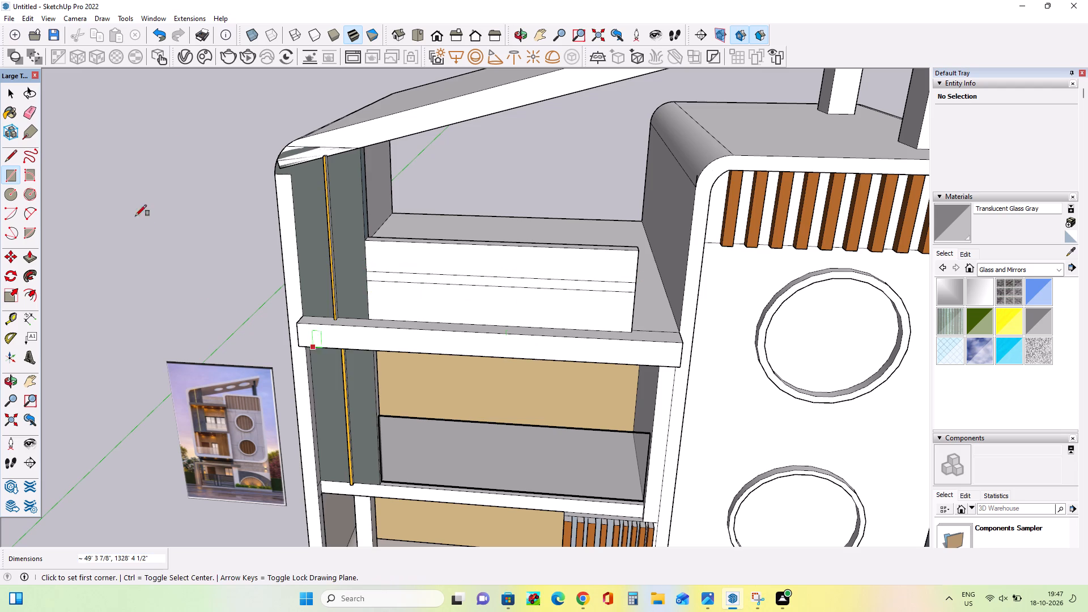
# Paint the narrow strip across the upper parapet with the Metal Corrugated Shiny material.
pyautogui.click(1005, 269)
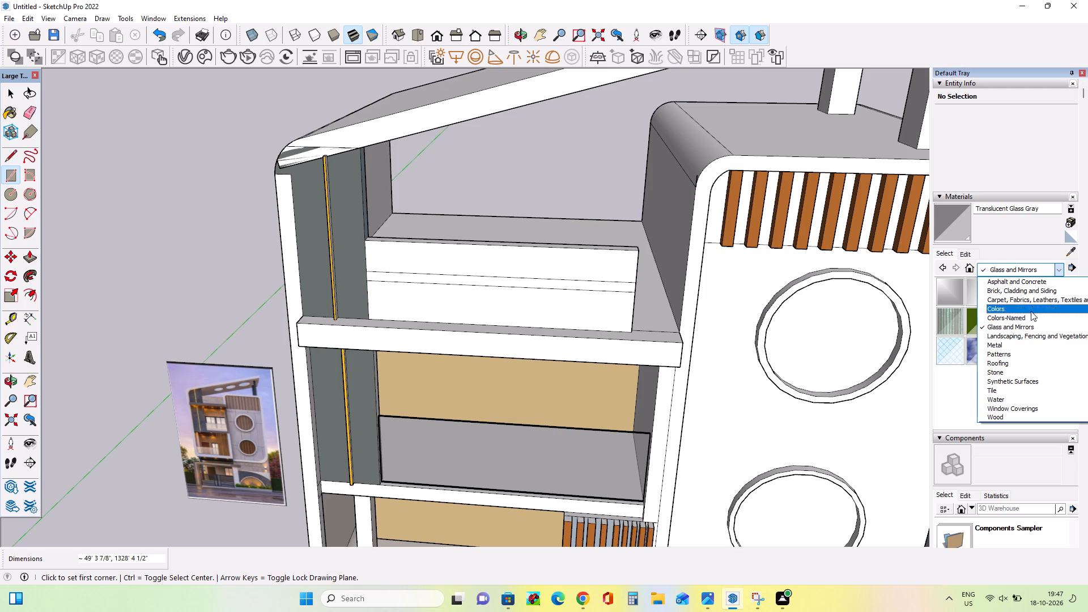
pyautogui.scroll(7, 1010, 384)
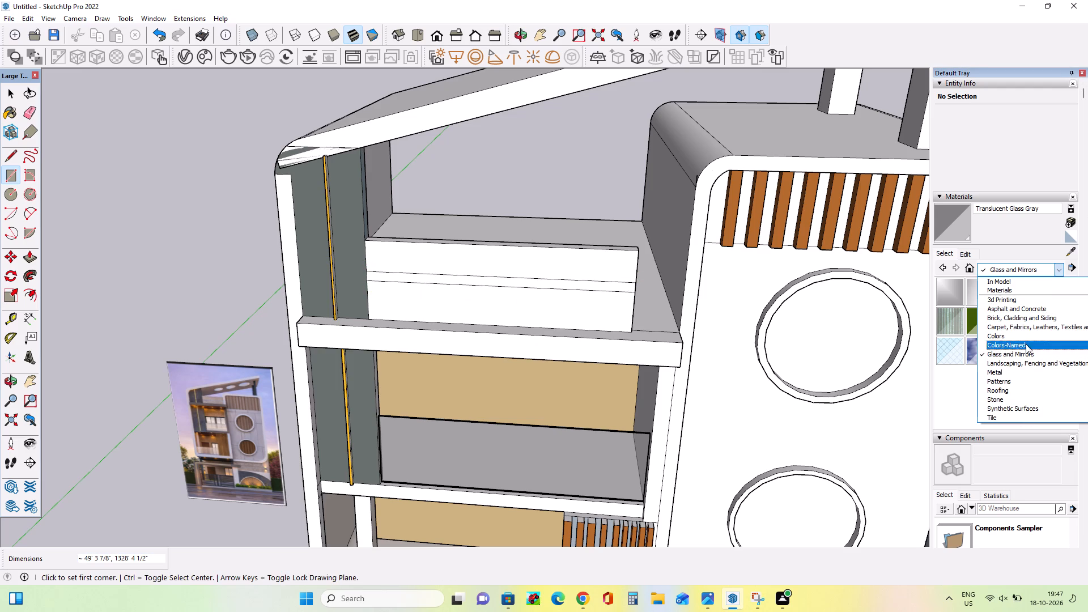
pyautogui.scroll(-5, 1033, 390)
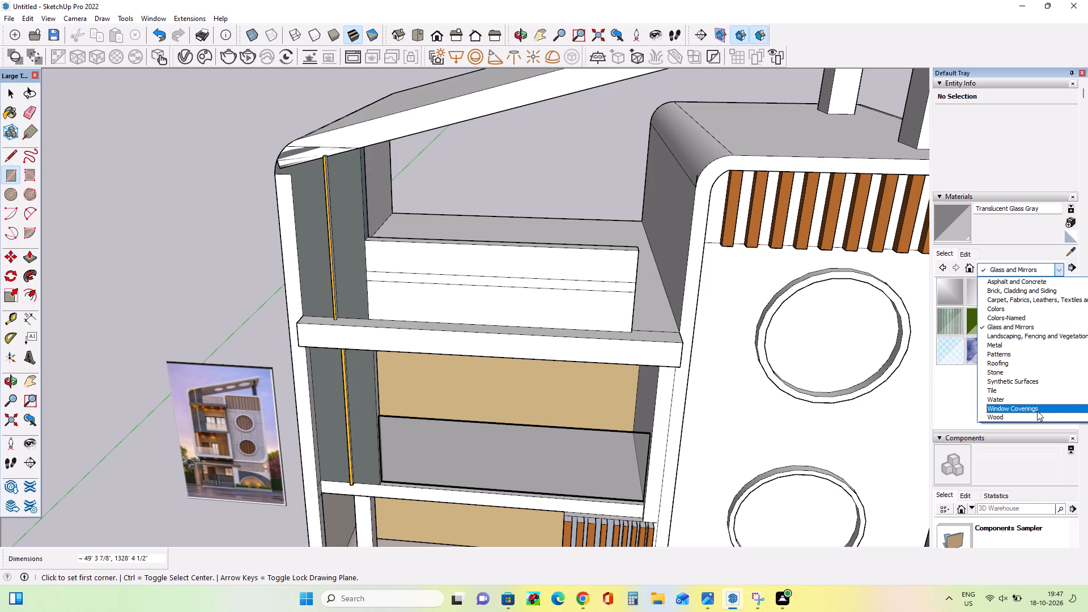
pyautogui.click(1025, 347)
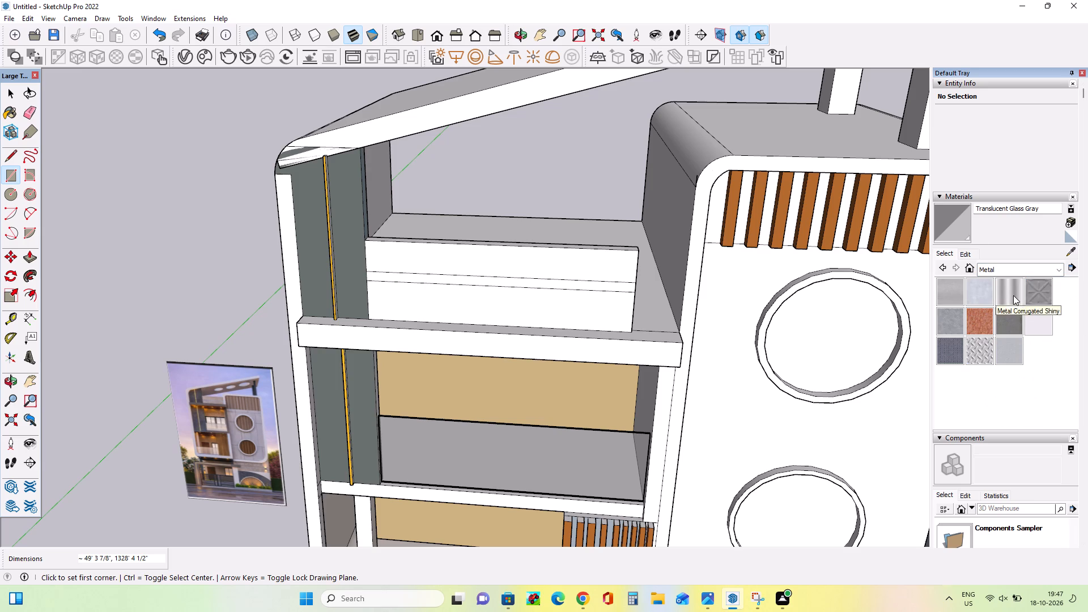
pyautogui.click(1013, 295)
pyautogui.click(597, 287)
# Paint the upper parapet's front band above the metal strip with the Polished Concrete New material.
pyautogui.moveTo(643, 304); pyautogui.dragTo(665, 266, button='middle')
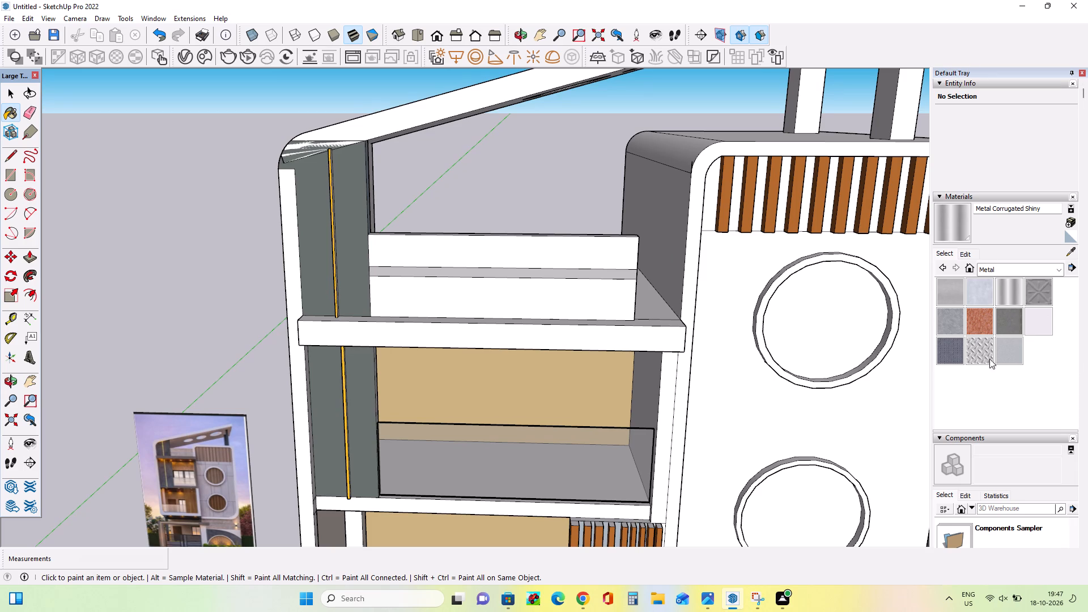
pyautogui.click(1034, 270)
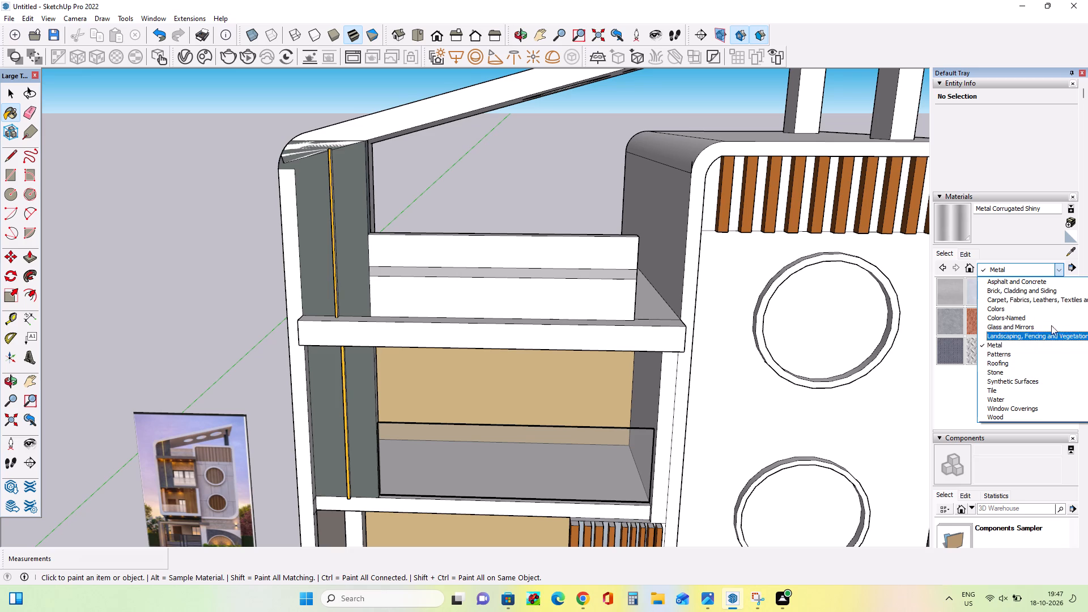
pyautogui.click(1005, 284)
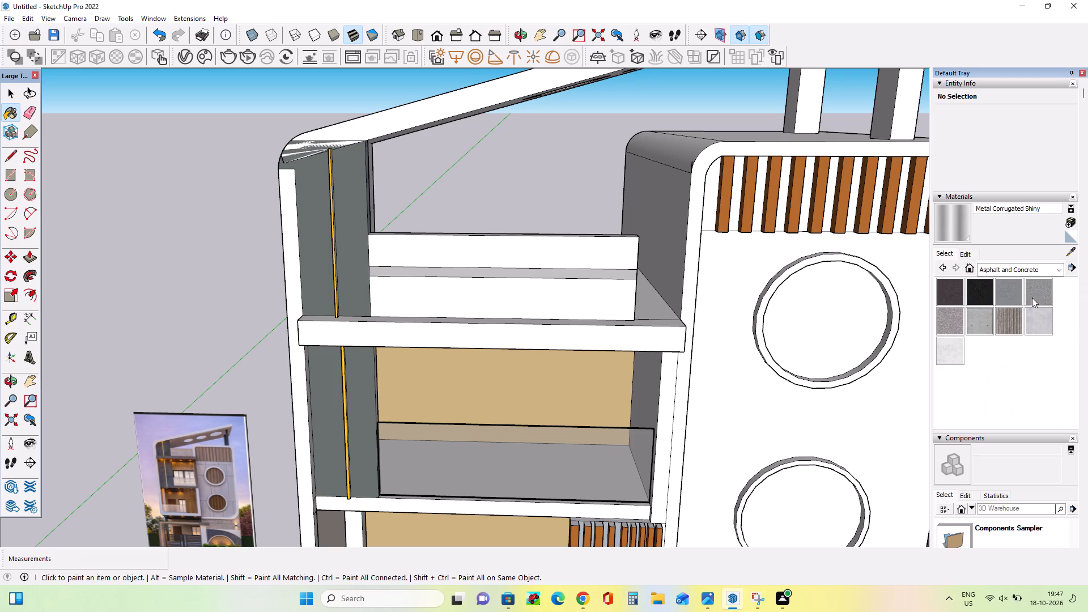
pyautogui.click(1032, 324)
pyautogui.click(588, 249)
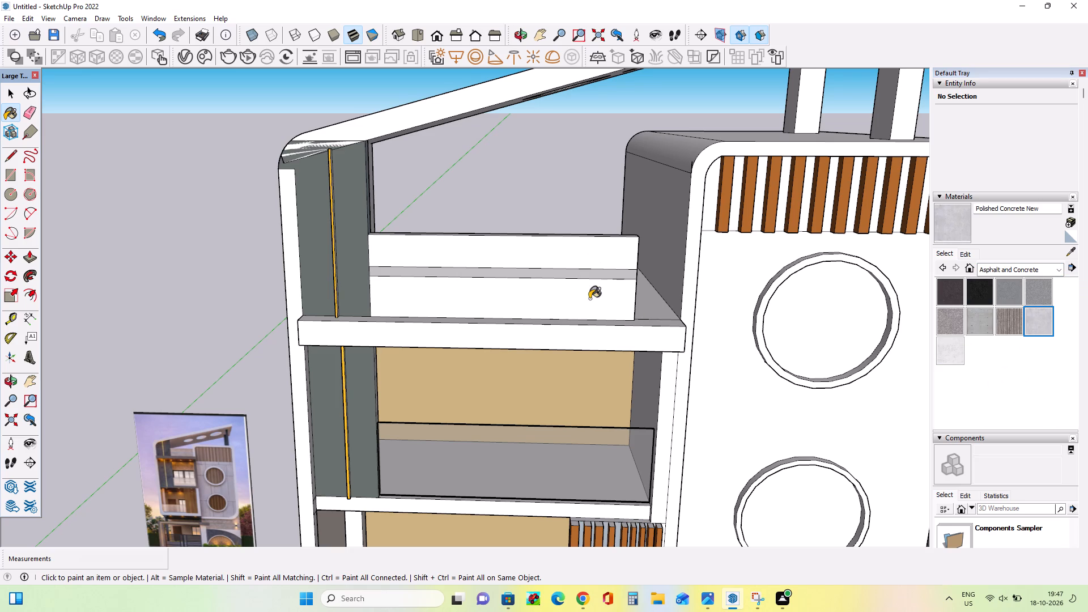
# Paint the upper parapet's front bands above and below the metal strip with the Polished Concrete New material.
pyautogui.click(598, 256)
pyautogui.click(604, 307)
# Paint the visible faces of the two roof-support columns on top of the round-window tower with the Concrete Form 4x8 material.
pyautogui.moveTo(674, 311); pyautogui.dragTo(571, 281, button='middle')
pyautogui.scroll(-10, 571, 280)
pyautogui.moveTo(605, 310); pyautogui.dragTo(692, 256, button='middle')
pyautogui.scroll(-4, 692, 256)
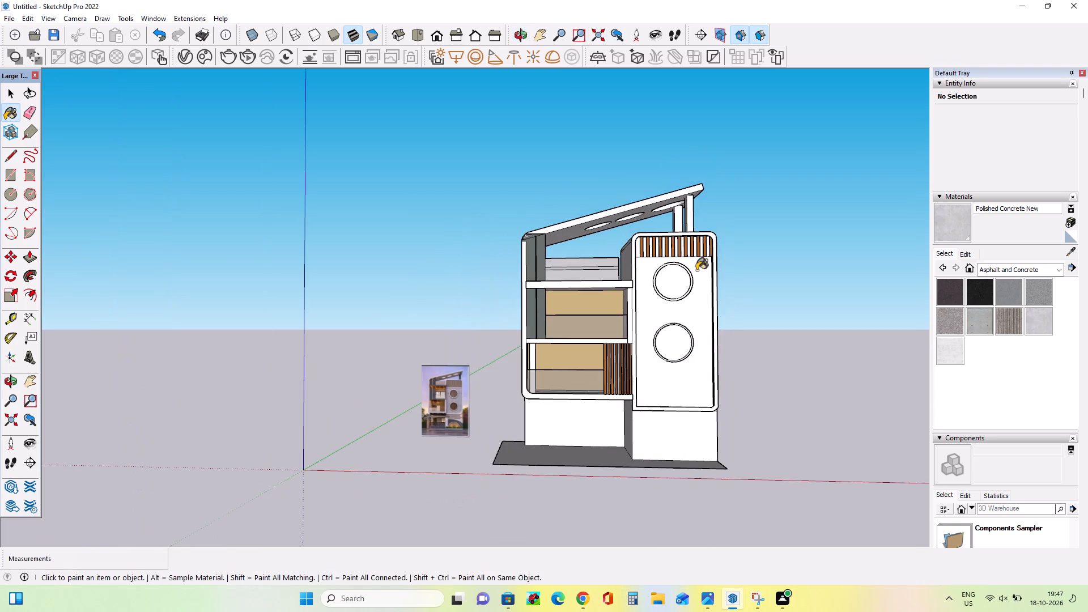
pyautogui.moveTo(707, 280); pyautogui.dragTo(640, 347, button='middle')
pyautogui.scroll(8, 675, 294)
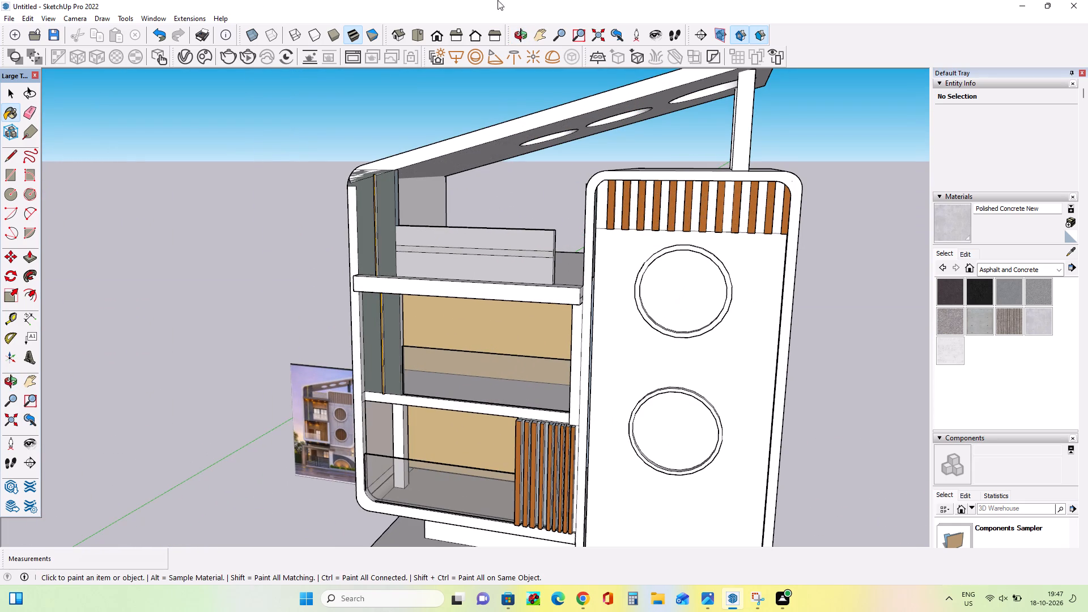
pyautogui.click(986, 321)
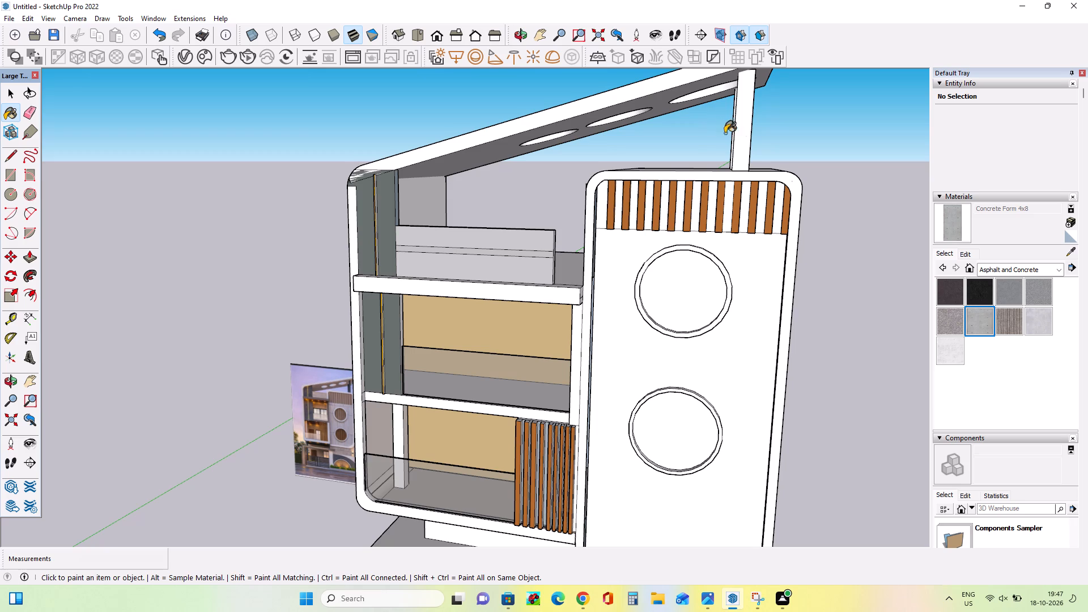
pyautogui.click(738, 137)
pyautogui.moveTo(712, 153); pyautogui.dragTo(786, 168, button='middle')
pyautogui.click(695, 129)
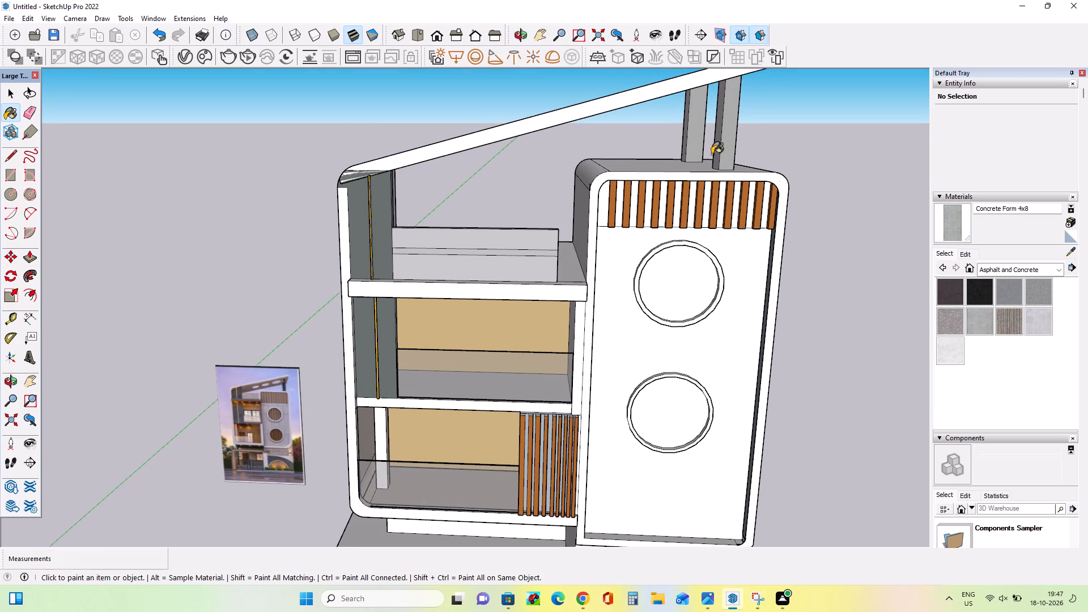
pyautogui.click(717, 151)
pyautogui.click(683, 143)
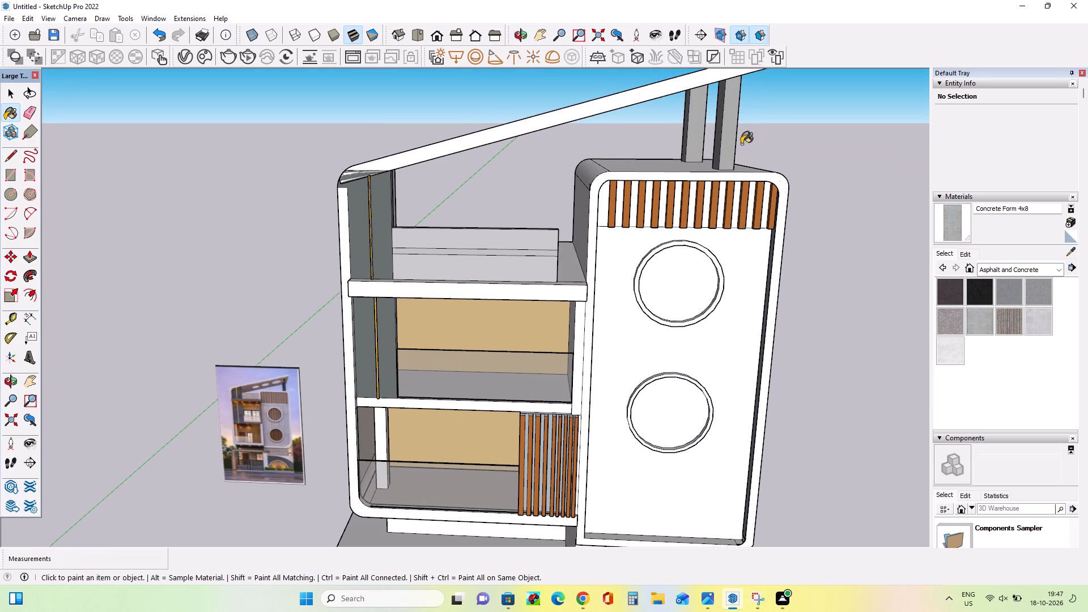
pyautogui.moveTo(781, 144); pyautogui.dragTo(518, 159, button='middle')
pyautogui.click(697, 158)
pyautogui.click(677, 163)
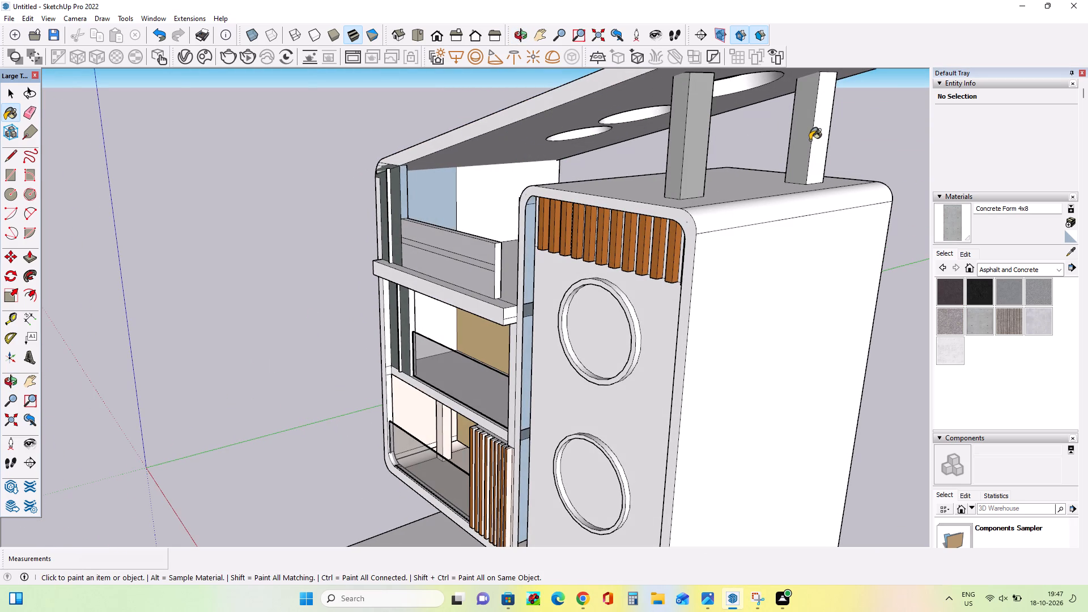
pyautogui.click(810, 141)
pyautogui.click(817, 144)
pyautogui.click(806, 141)
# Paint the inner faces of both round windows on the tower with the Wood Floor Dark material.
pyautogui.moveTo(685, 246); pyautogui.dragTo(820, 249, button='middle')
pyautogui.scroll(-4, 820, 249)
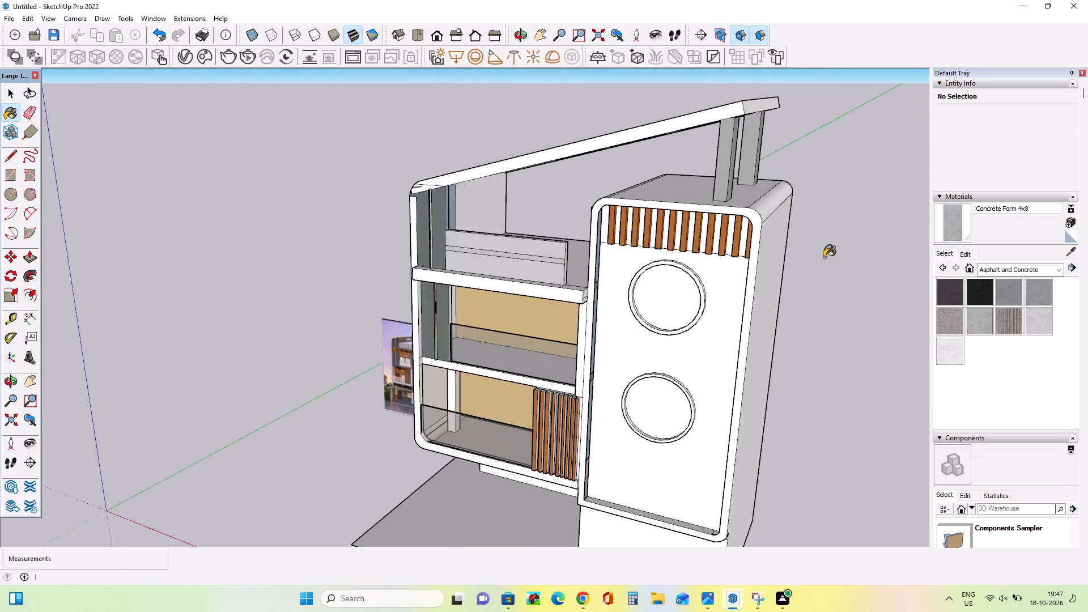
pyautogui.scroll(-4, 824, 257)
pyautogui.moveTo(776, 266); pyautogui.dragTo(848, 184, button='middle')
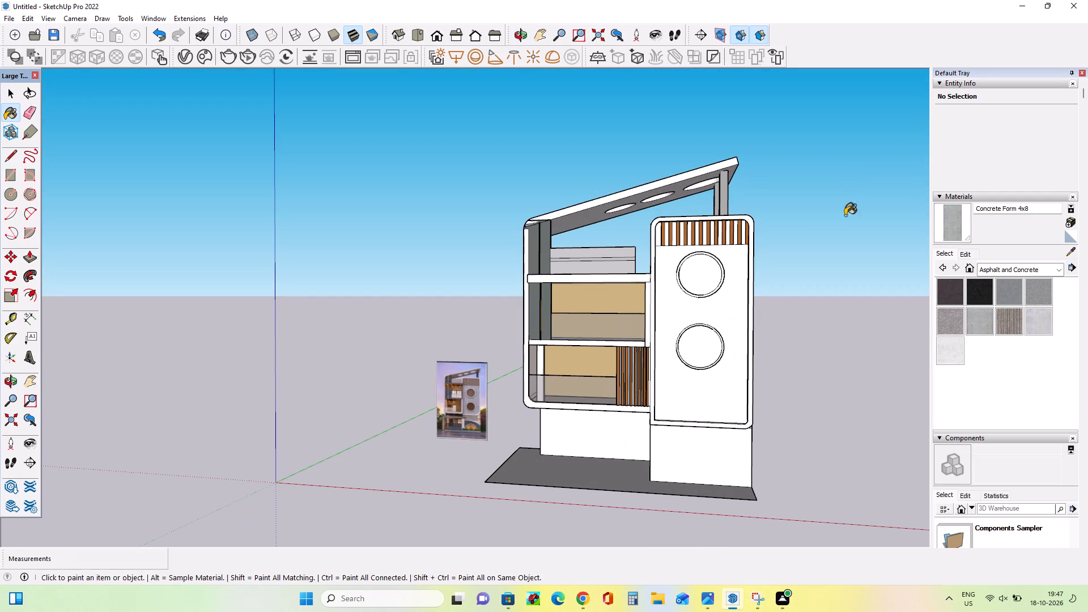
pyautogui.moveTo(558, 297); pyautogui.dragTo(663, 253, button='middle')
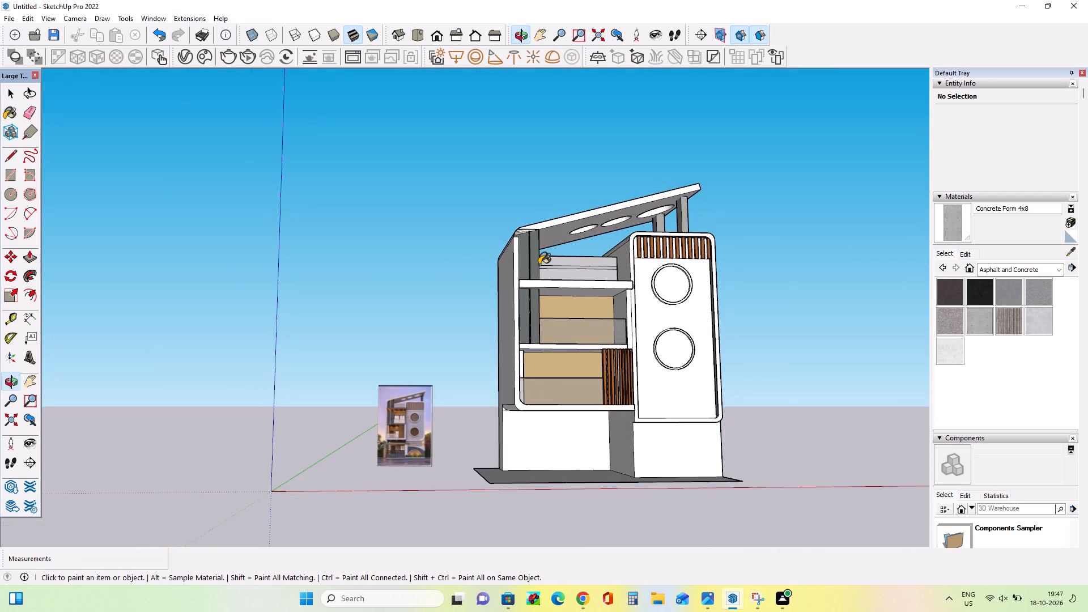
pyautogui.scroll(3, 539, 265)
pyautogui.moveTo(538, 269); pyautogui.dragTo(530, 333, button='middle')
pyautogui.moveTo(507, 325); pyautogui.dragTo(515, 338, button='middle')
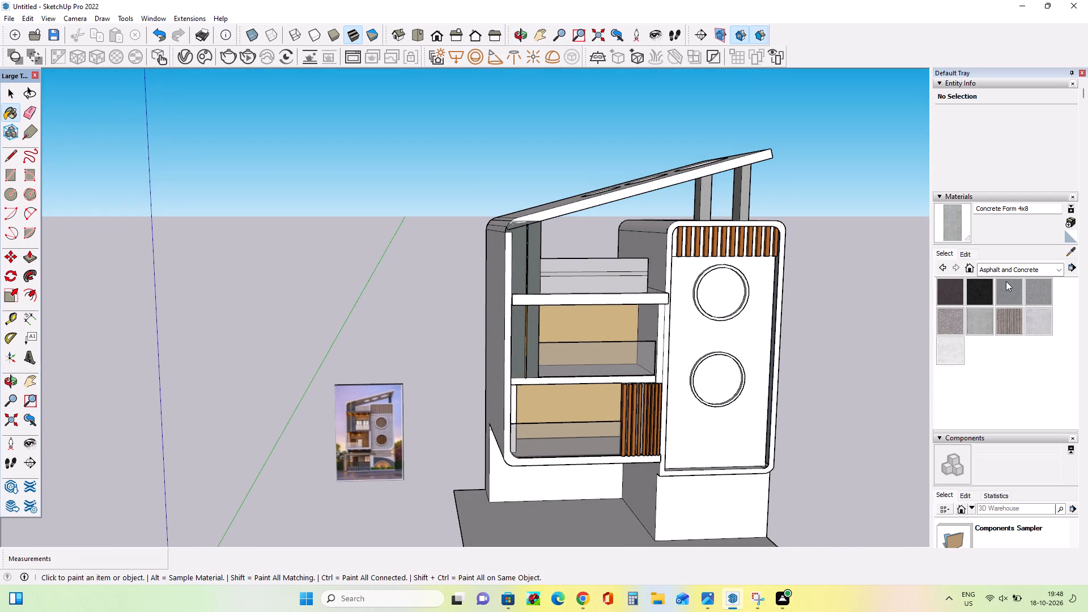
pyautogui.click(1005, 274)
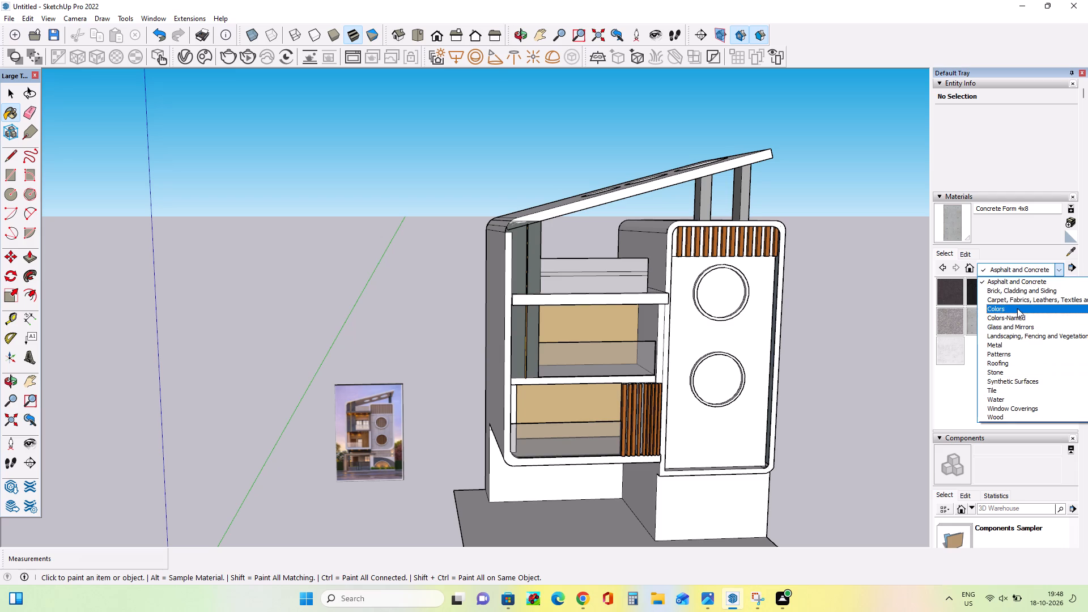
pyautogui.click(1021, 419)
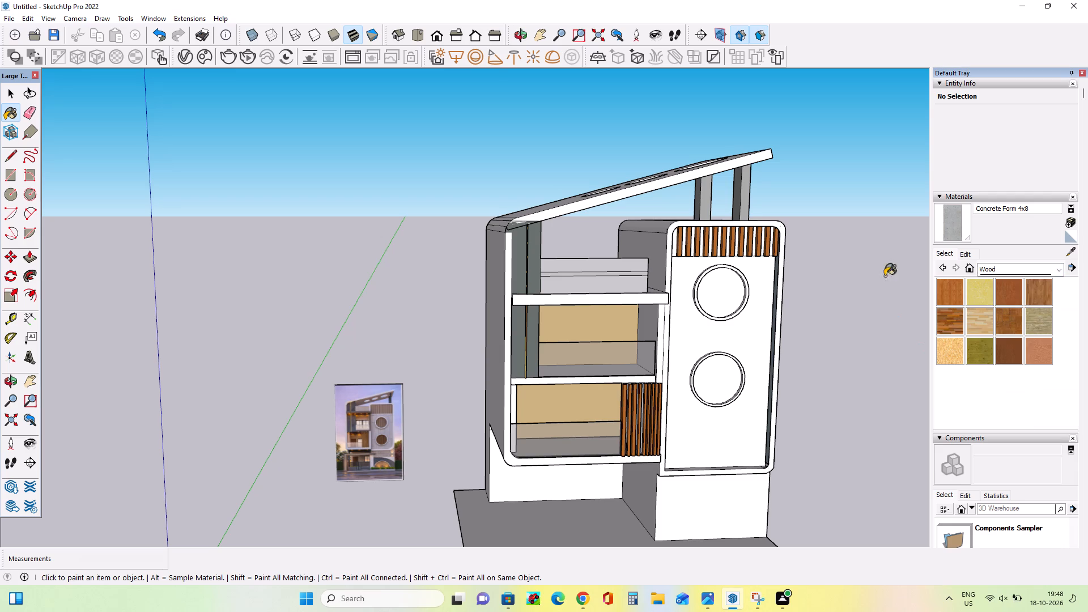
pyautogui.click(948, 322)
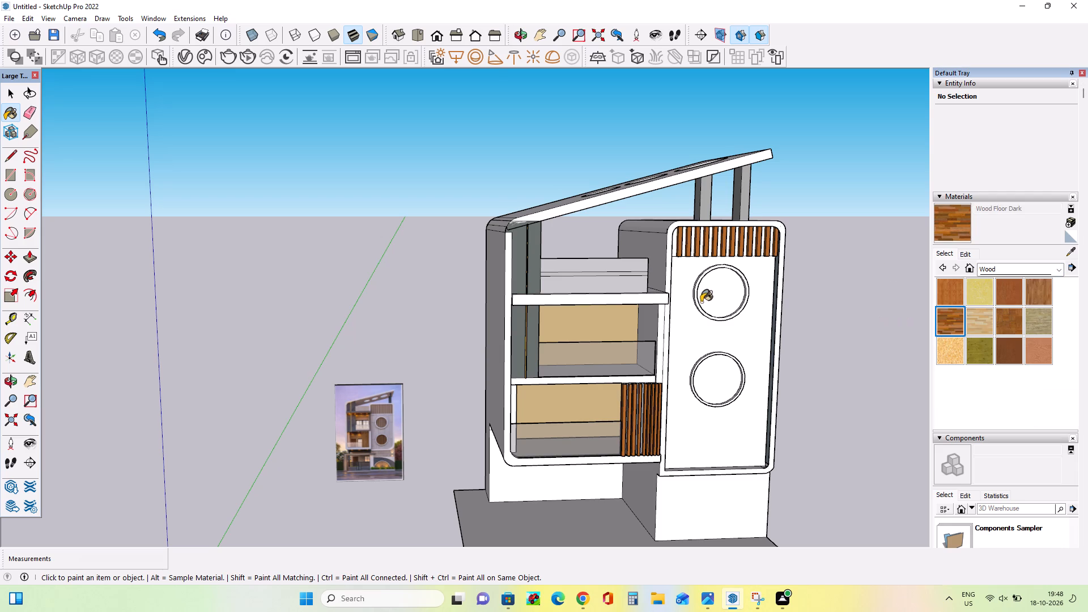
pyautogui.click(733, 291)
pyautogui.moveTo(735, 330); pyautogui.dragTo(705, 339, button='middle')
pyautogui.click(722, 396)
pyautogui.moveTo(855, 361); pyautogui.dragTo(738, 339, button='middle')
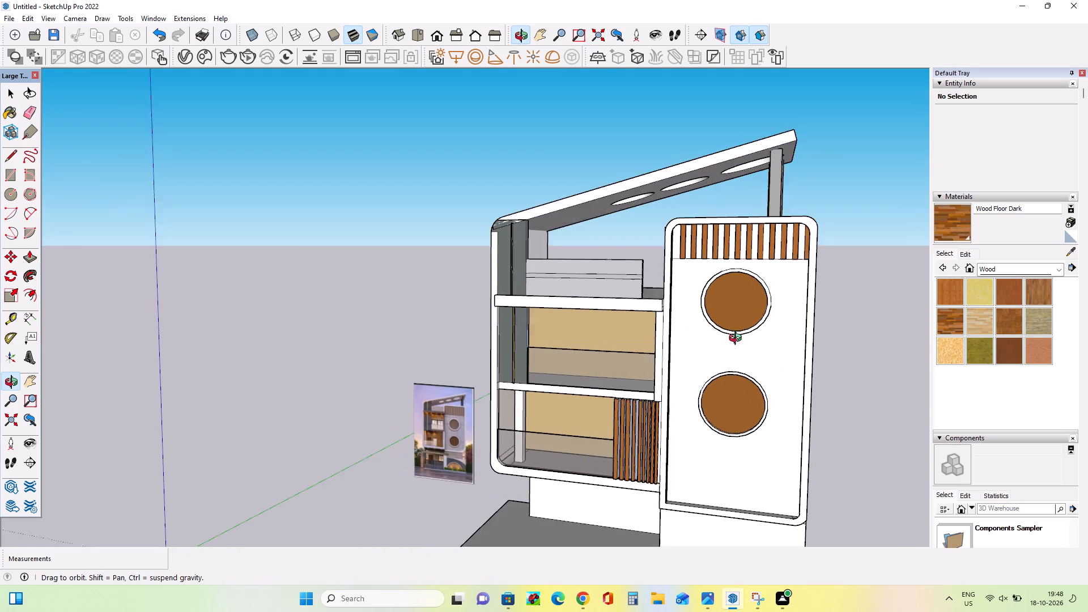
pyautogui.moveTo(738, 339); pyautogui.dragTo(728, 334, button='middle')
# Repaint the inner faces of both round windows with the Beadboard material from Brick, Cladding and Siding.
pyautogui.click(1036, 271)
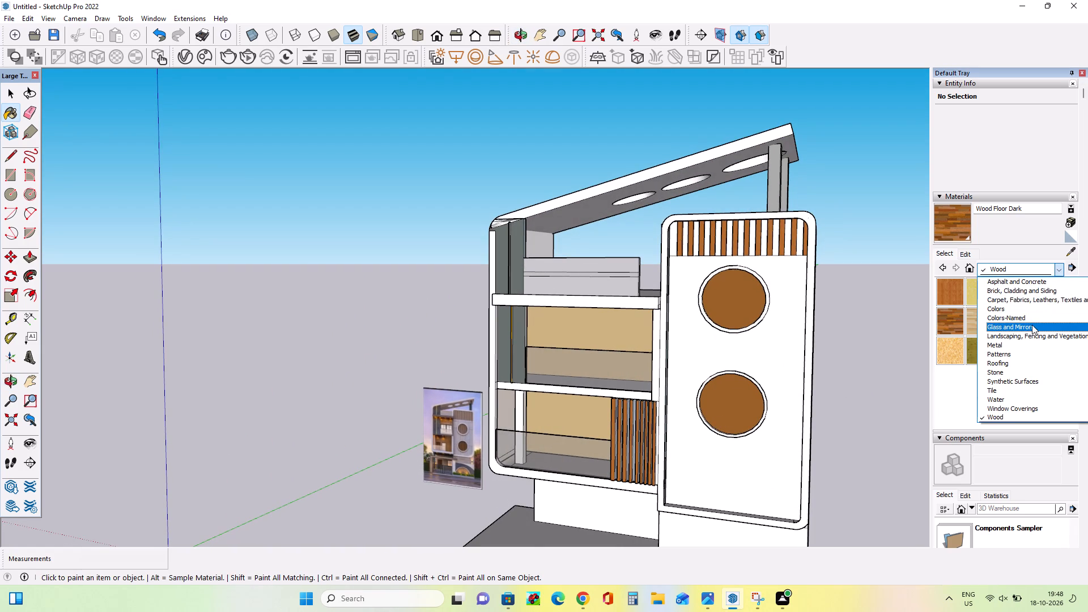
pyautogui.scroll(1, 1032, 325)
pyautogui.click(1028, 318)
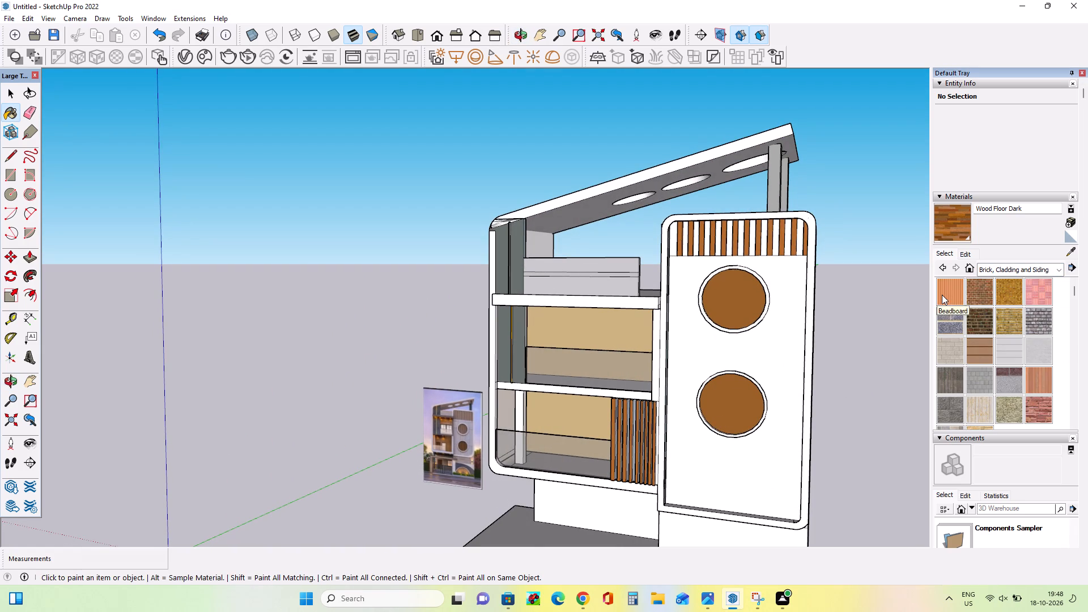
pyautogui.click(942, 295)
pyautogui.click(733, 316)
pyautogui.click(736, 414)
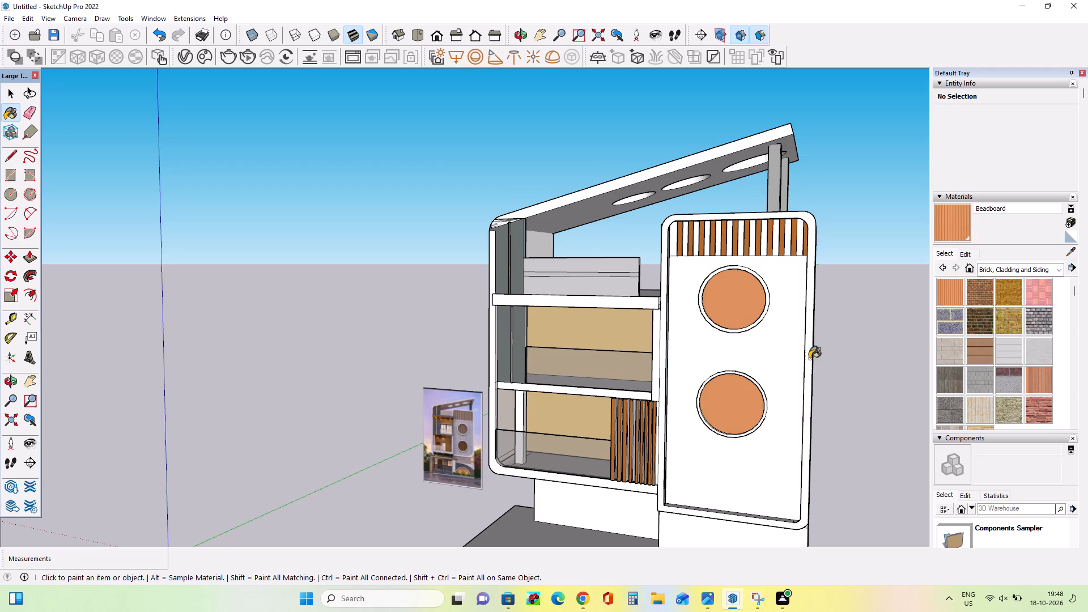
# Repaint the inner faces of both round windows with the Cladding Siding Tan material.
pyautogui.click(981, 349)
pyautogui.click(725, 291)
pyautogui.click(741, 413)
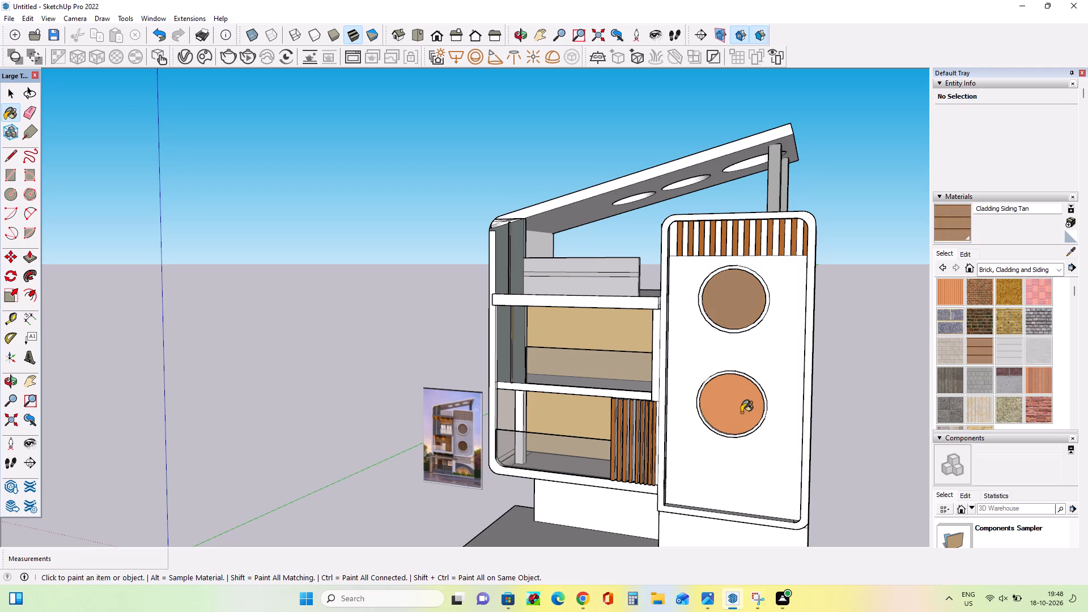
# Apply Beadboard to both round windows, create a darker brown material from it, and repaint both windows with that version.
pyautogui.moveTo(772, 368); pyautogui.dragTo(847, 326, button='middle')
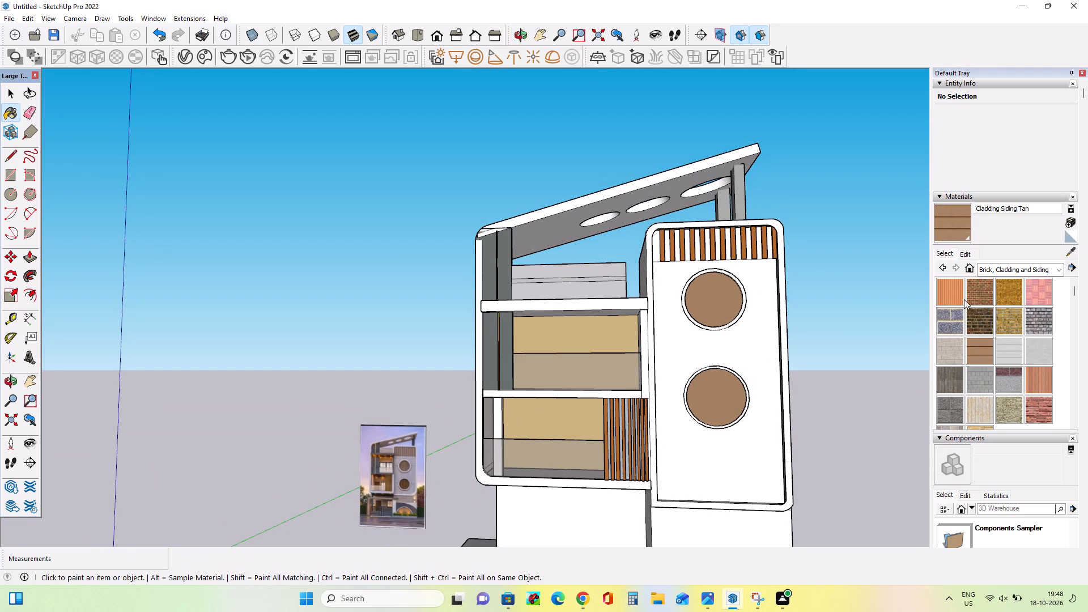
pyautogui.click(954, 302)
pyautogui.click(712, 315)
pyautogui.click(719, 414)
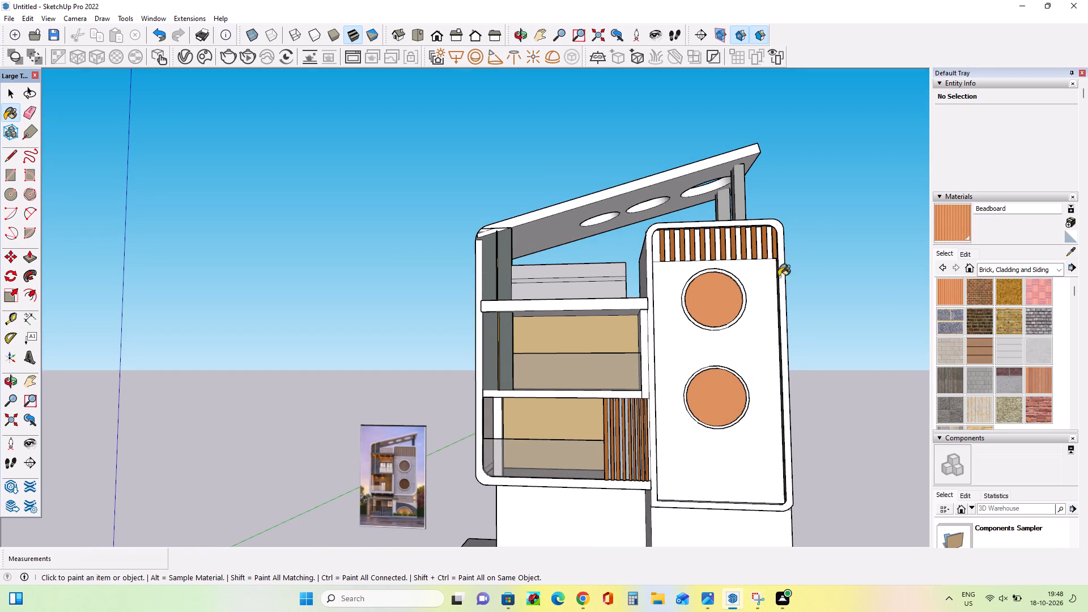
pyautogui.click(1072, 219)
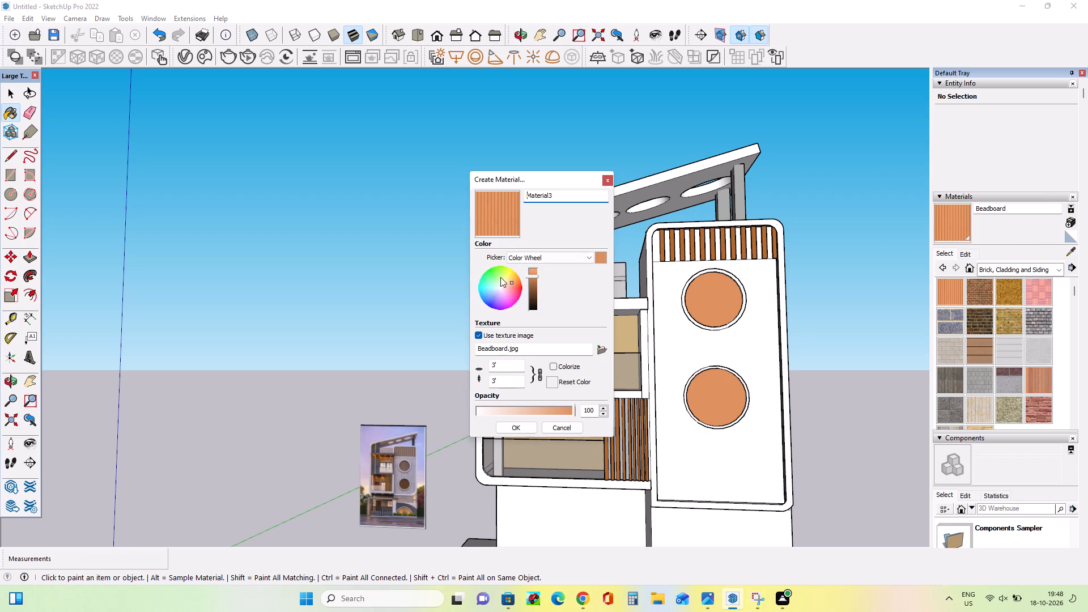
pyautogui.click(534, 285)
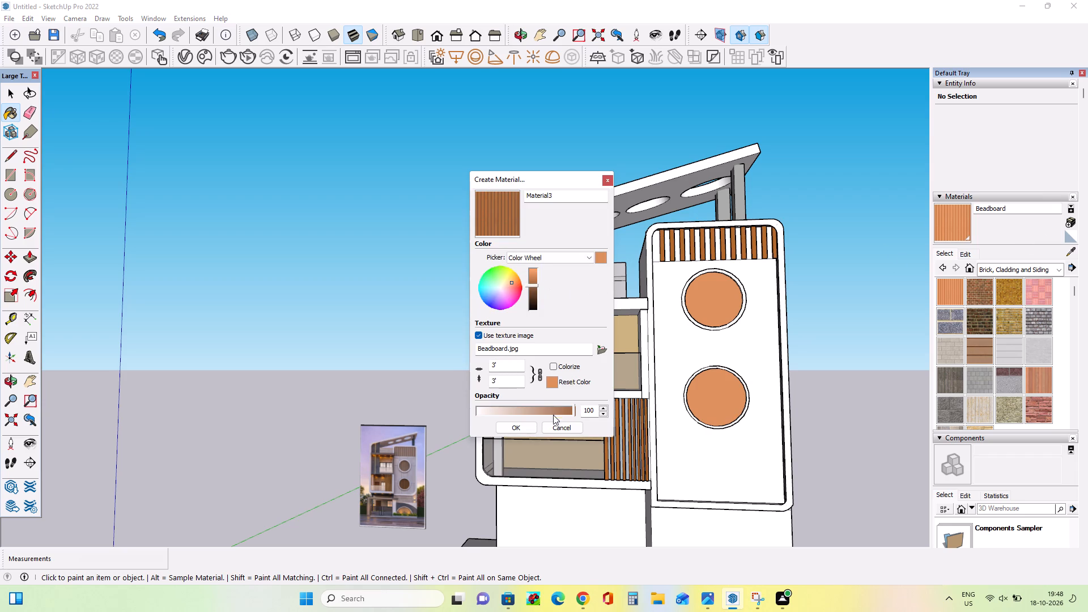
pyautogui.click(525, 428)
pyautogui.click(721, 300)
pyautogui.click(707, 393)
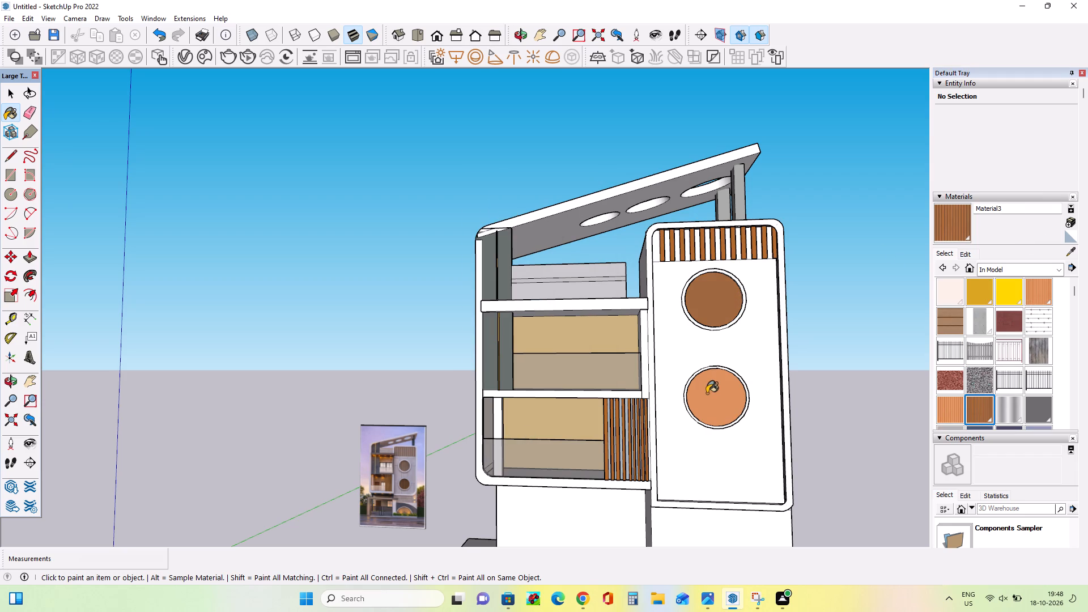
# Examine the reference image's facade finishes and compare them with the painted model.
pyautogui.scroll(-2, 647, 279)
pyautogui.moveTo(656, 293); pyautogui.dragTo(665, 347, button='middle')
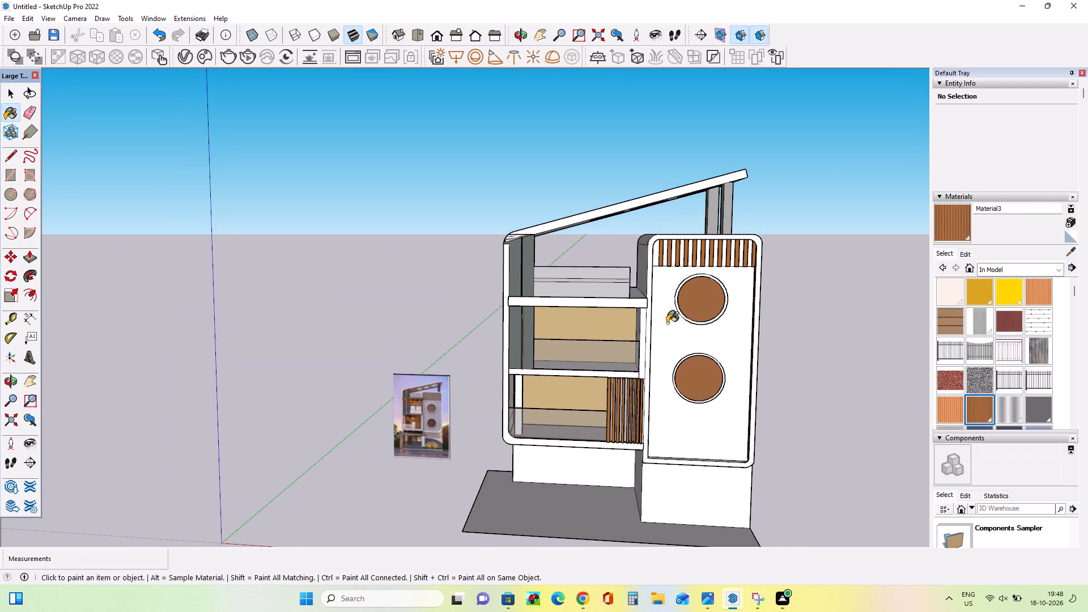
pyautogui.moveTo(741, 435); pyautogui.dragTo(713, 438, button='middle')
pyautogui.scroll(7, 427, 437)
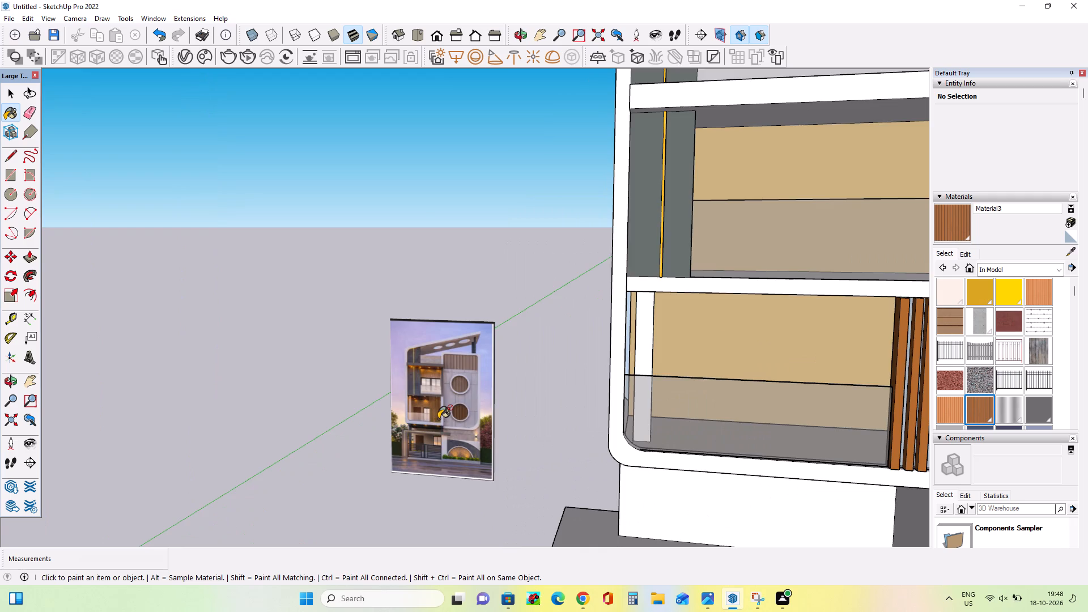
pyautogui.scroll(8, 440, 418)
pyautogui.scroll(-3, 381, 385)
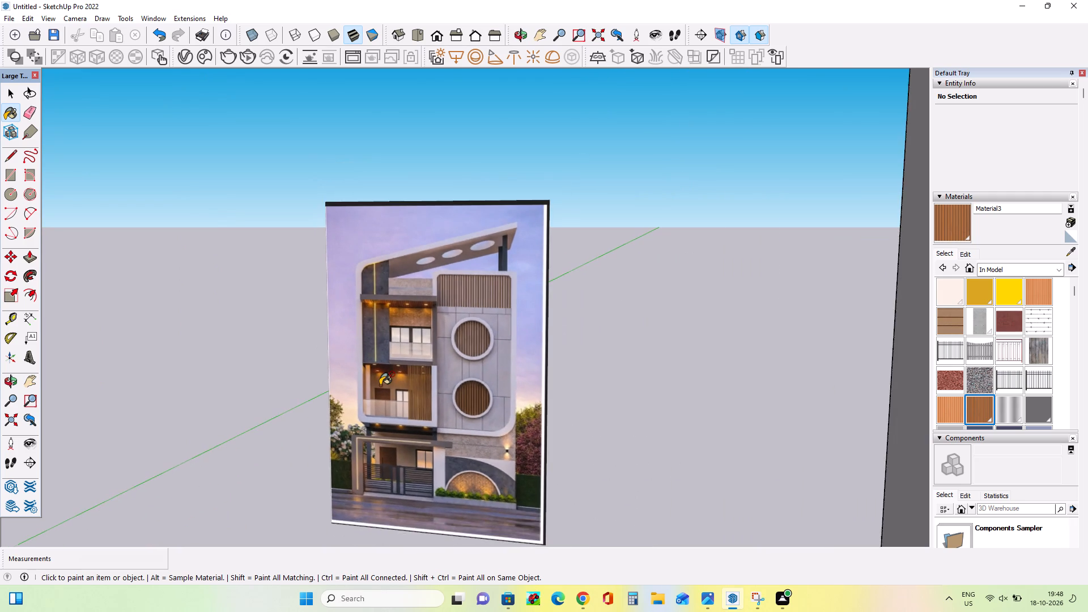
pyautogui.scroll(-15, 381, 385)
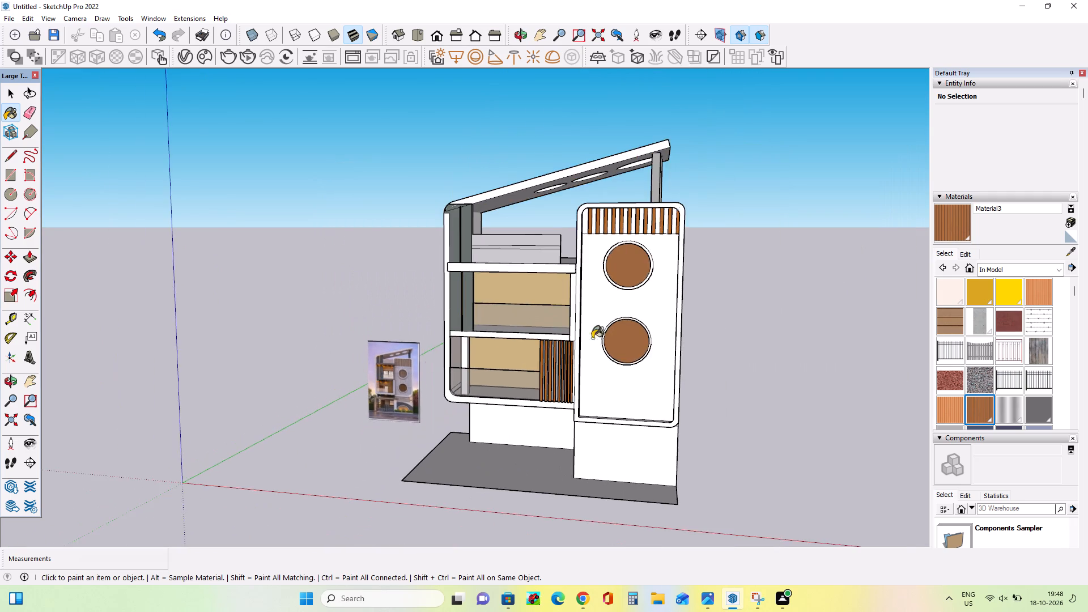
pyautogui.moveTo(592, 338); pyautogui.dragTo(650, 343, button='middle')
pyautogui.scroll(3, 631, 317)
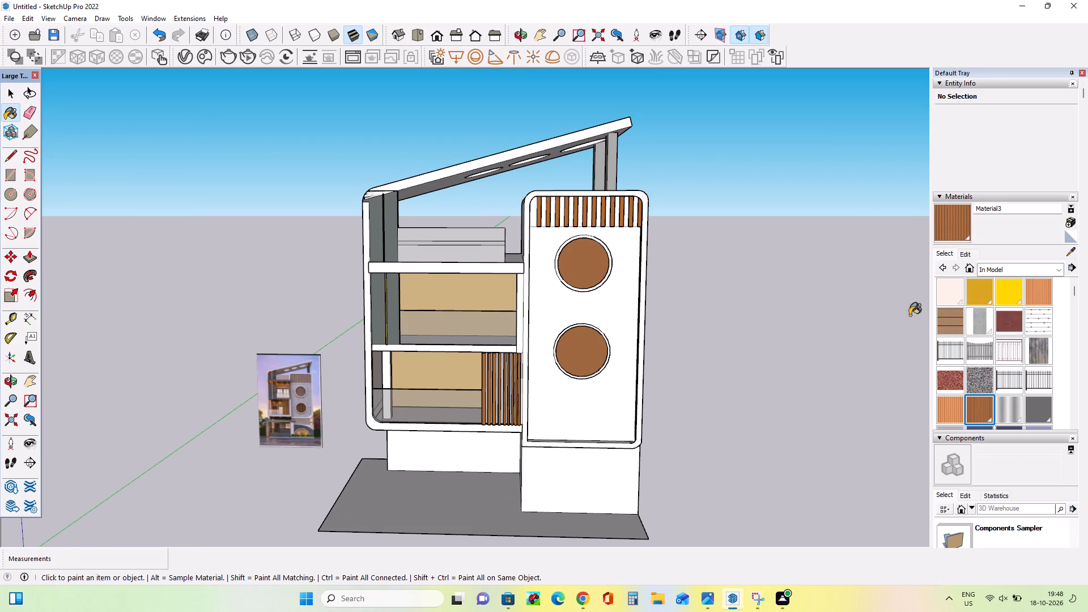
pyautogui.moveTo(841, 311); pyautogui.dragTo(815, 284, button='middle')
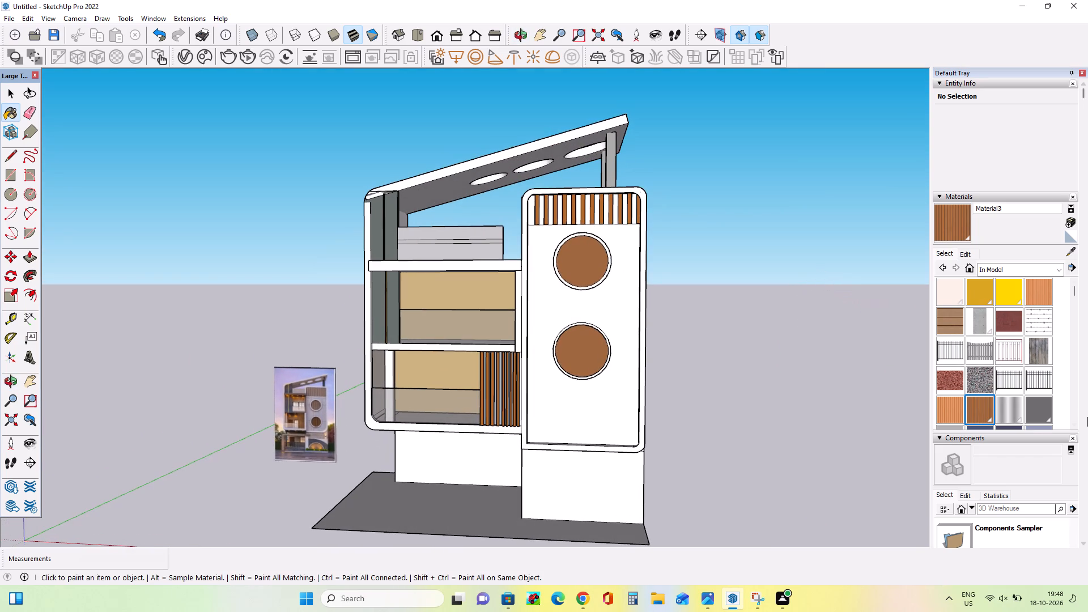
pyautogui.middleClick(1005, 398)
# Browse the Asphalt and Concrete materials and examine the reference image's balcony doors, windows and wall finishes.
pyautogui.click(1021, 272)
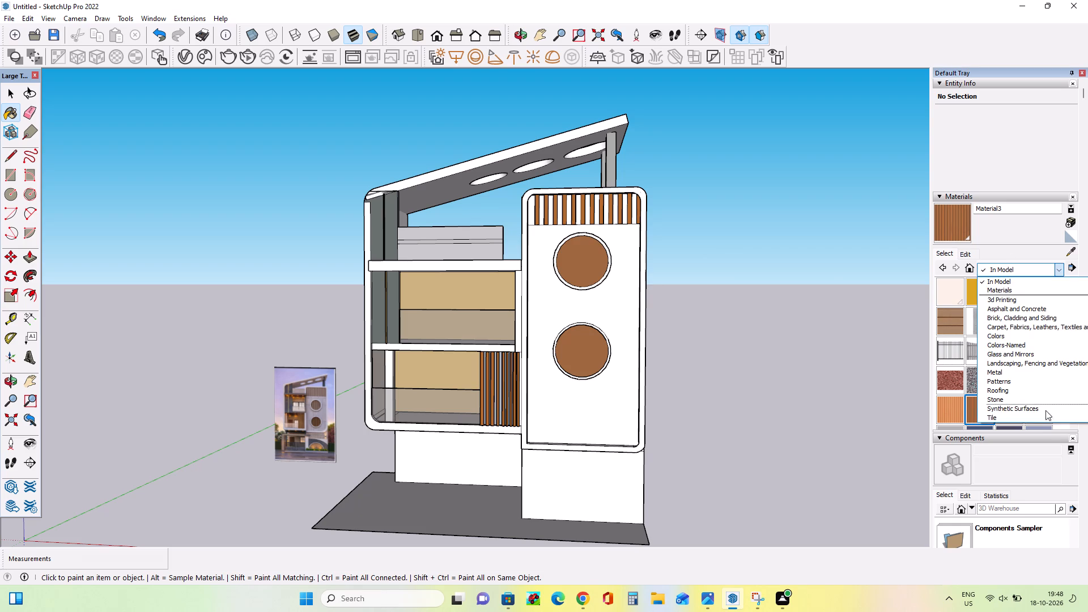
pyautogui.click(1004, 310)
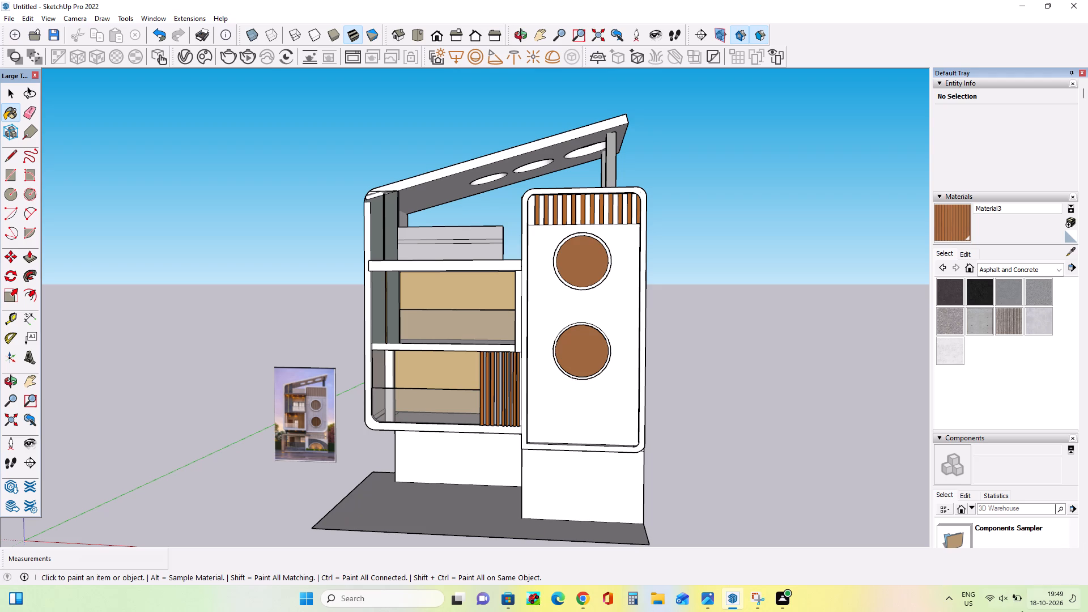
pyautogui.rightClick(1087, 0)
pyautogui.scroll(13, 283, 451)
pyautogui.scroll(1, 315, 406)
pyautogui.scroll(-1, 315, 406)
pyautogui.scroll(16, 315, 406)
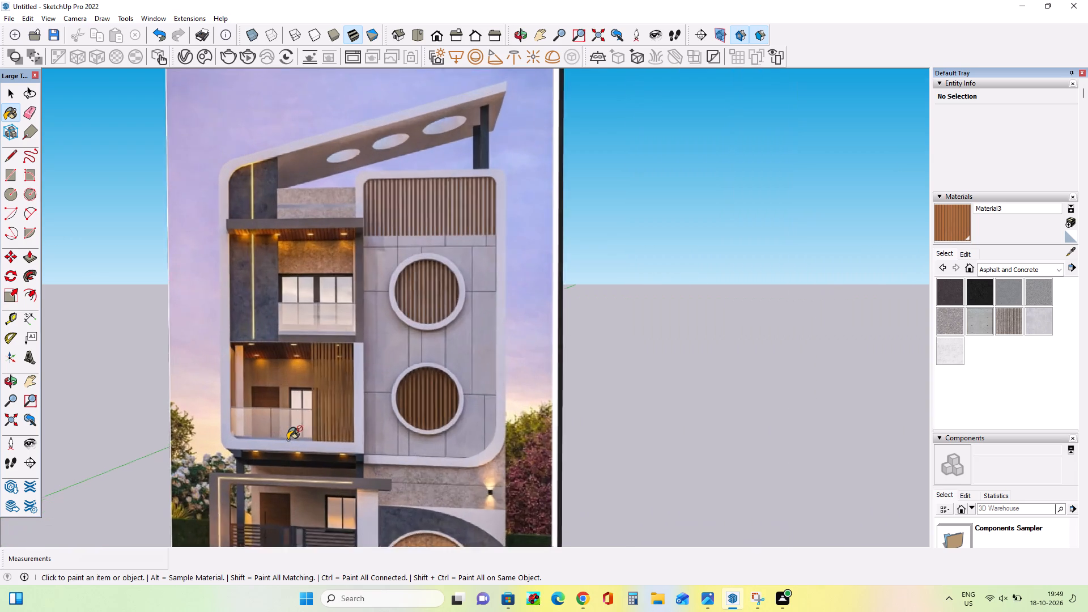
pyautogui.scroll(2, 289, 439)
pyautogui.scroll(-11, 261, 359)
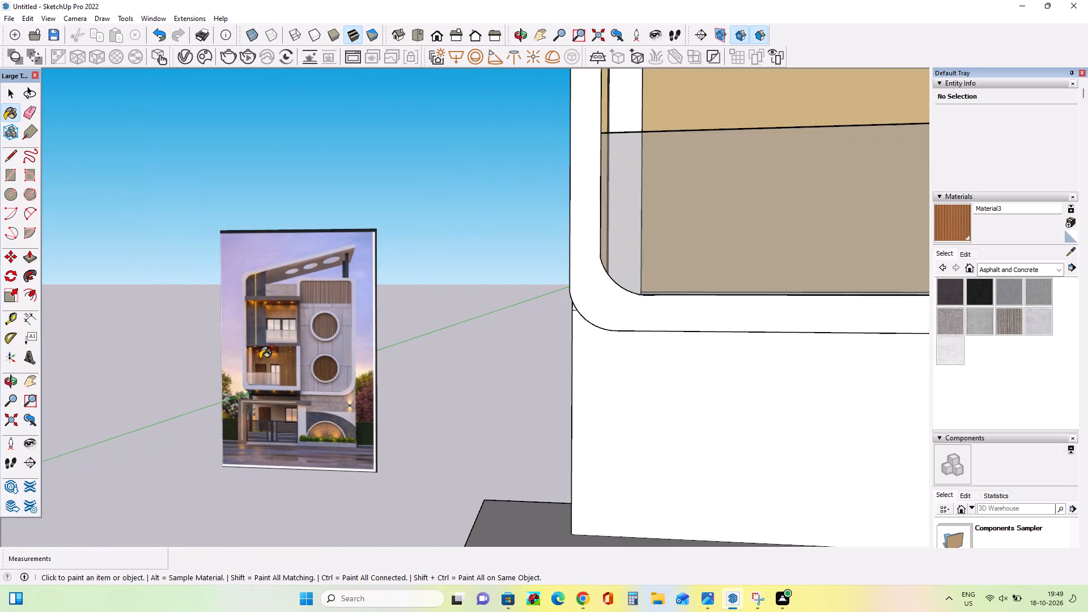
pyautogui.scroll(-4, 261, 358)
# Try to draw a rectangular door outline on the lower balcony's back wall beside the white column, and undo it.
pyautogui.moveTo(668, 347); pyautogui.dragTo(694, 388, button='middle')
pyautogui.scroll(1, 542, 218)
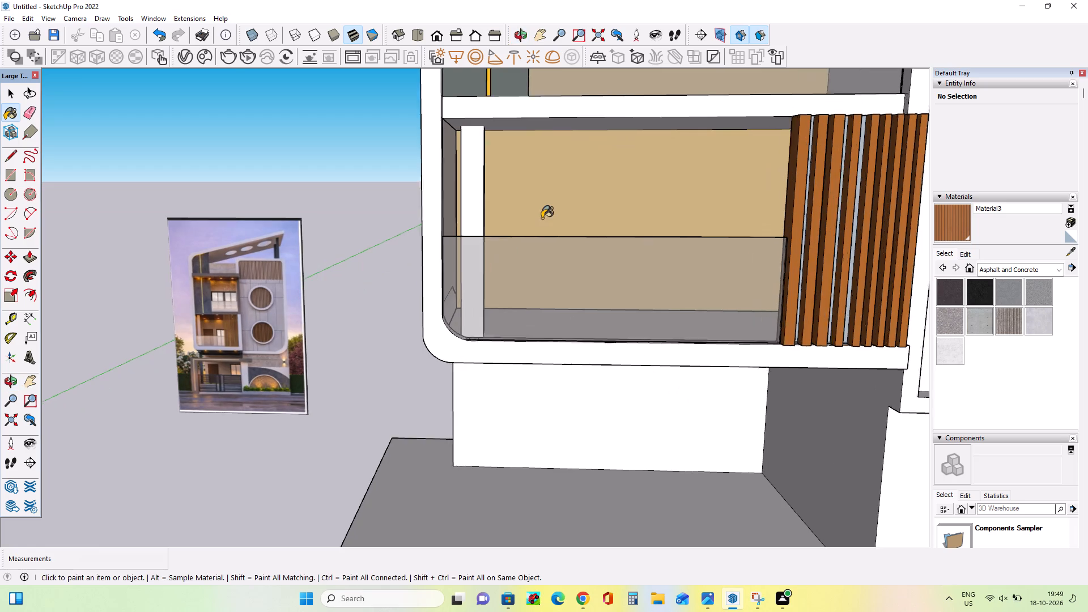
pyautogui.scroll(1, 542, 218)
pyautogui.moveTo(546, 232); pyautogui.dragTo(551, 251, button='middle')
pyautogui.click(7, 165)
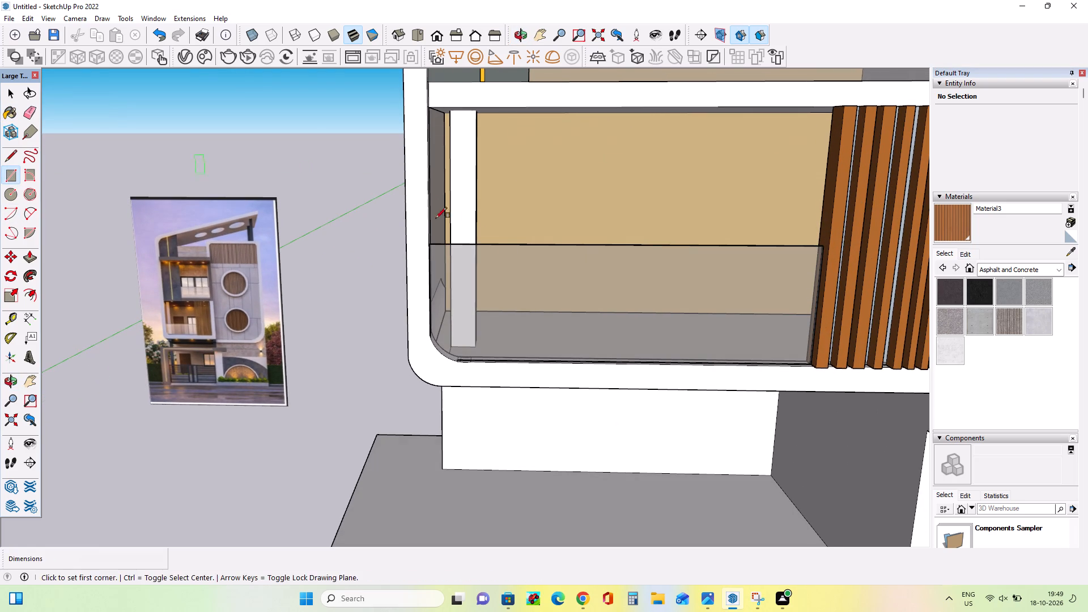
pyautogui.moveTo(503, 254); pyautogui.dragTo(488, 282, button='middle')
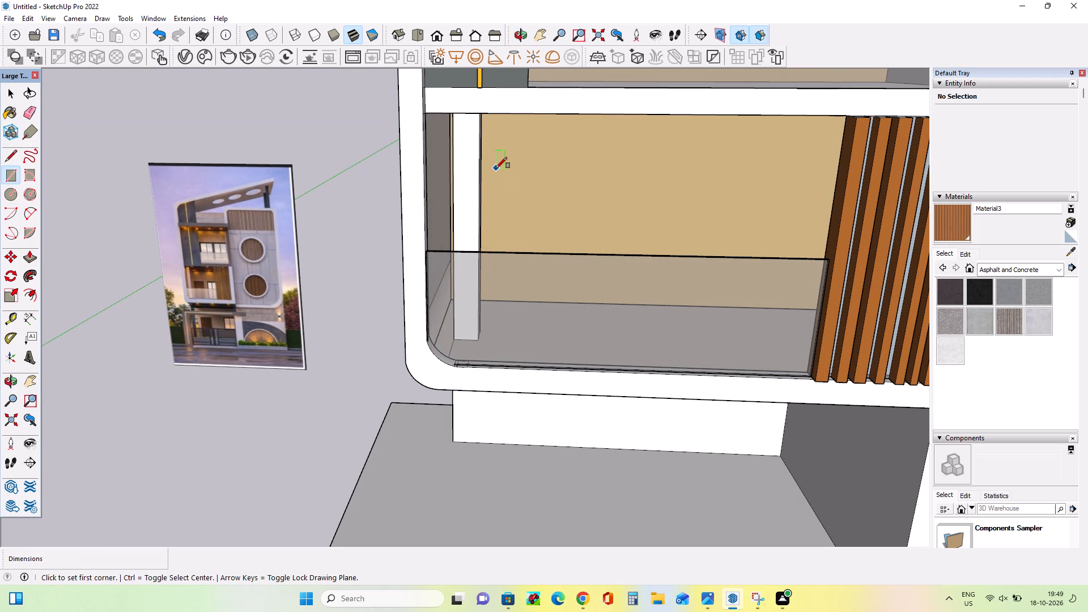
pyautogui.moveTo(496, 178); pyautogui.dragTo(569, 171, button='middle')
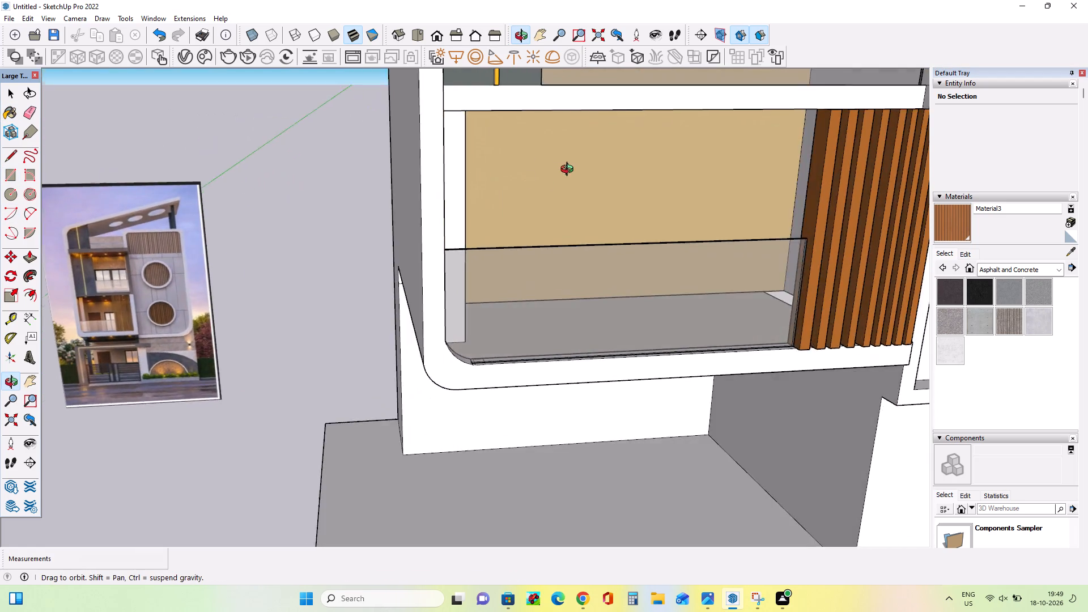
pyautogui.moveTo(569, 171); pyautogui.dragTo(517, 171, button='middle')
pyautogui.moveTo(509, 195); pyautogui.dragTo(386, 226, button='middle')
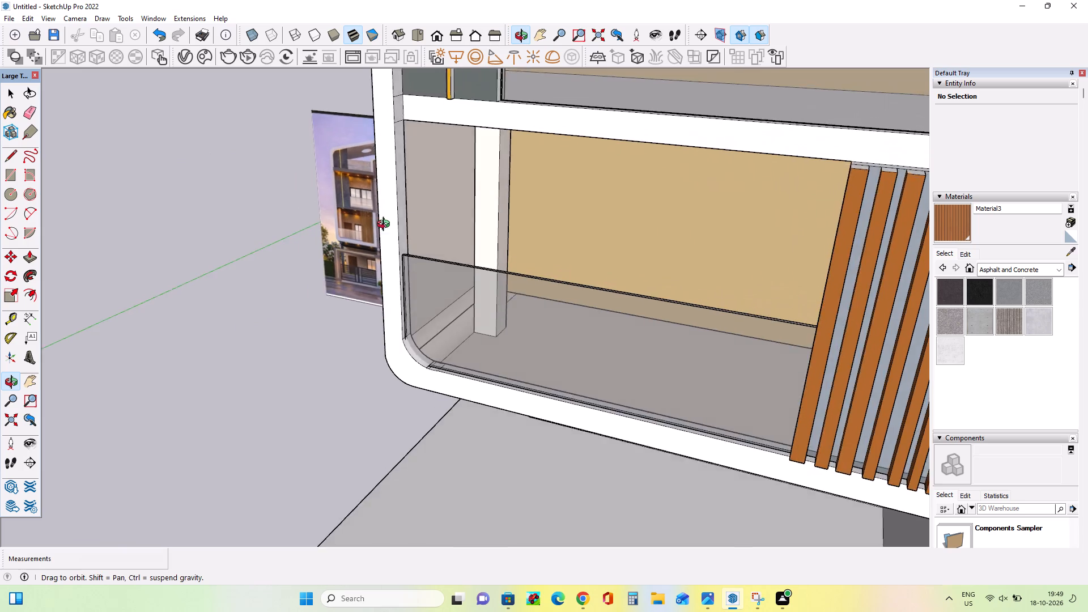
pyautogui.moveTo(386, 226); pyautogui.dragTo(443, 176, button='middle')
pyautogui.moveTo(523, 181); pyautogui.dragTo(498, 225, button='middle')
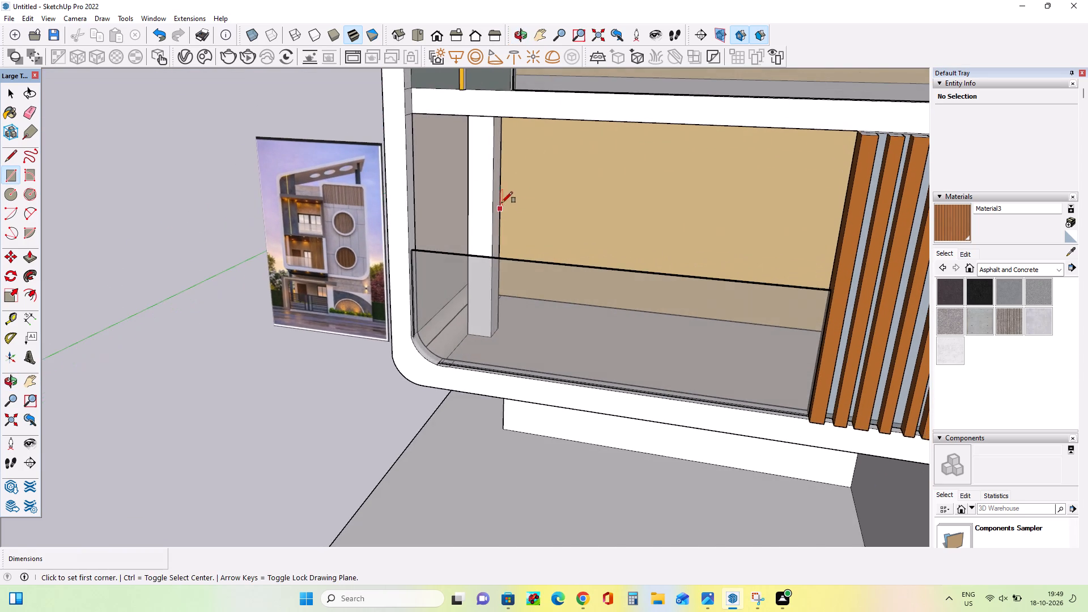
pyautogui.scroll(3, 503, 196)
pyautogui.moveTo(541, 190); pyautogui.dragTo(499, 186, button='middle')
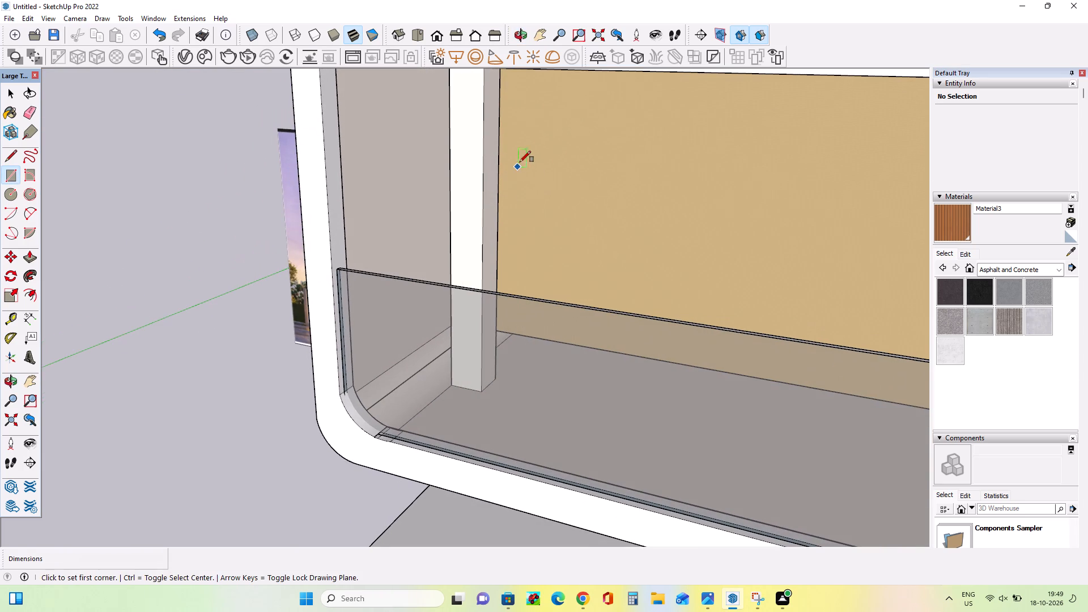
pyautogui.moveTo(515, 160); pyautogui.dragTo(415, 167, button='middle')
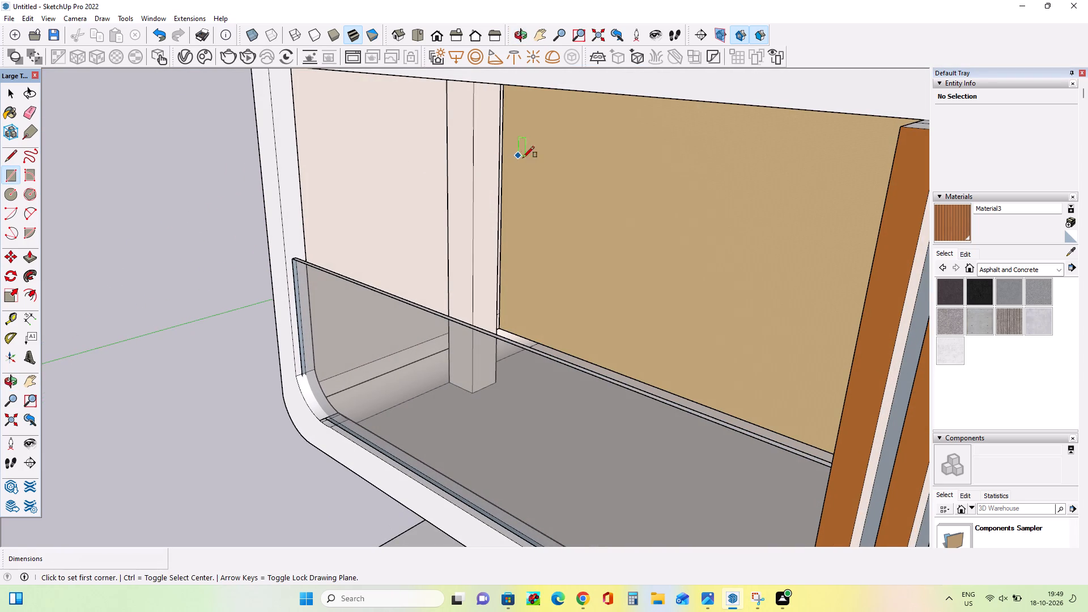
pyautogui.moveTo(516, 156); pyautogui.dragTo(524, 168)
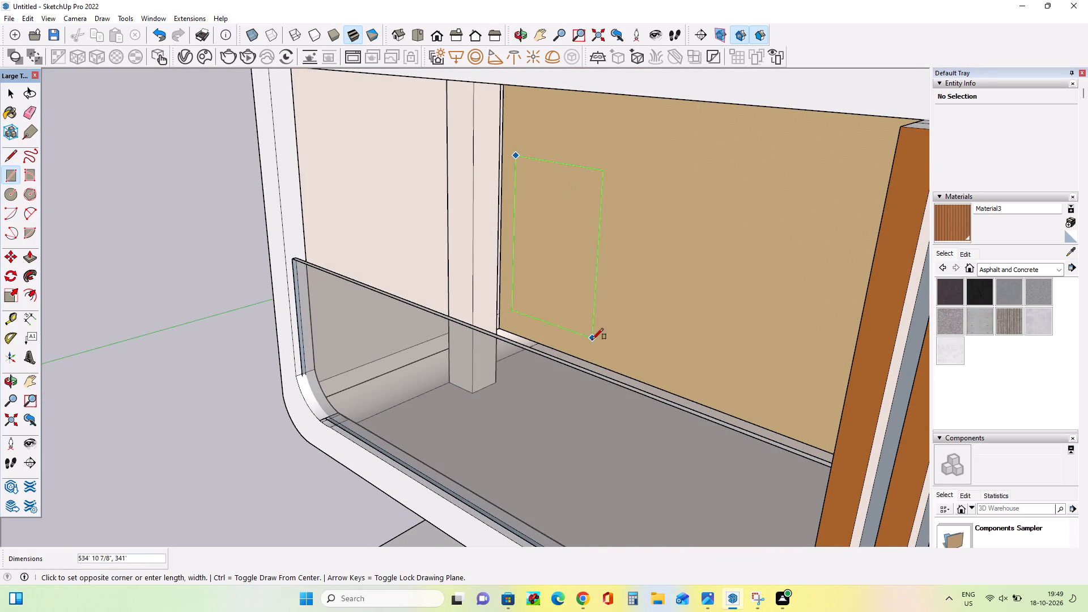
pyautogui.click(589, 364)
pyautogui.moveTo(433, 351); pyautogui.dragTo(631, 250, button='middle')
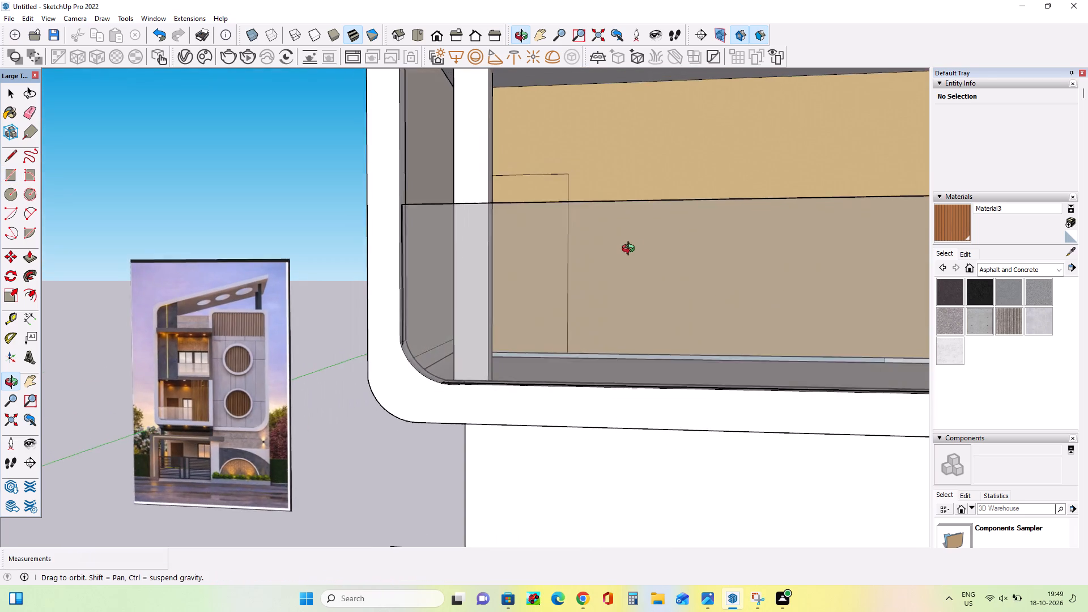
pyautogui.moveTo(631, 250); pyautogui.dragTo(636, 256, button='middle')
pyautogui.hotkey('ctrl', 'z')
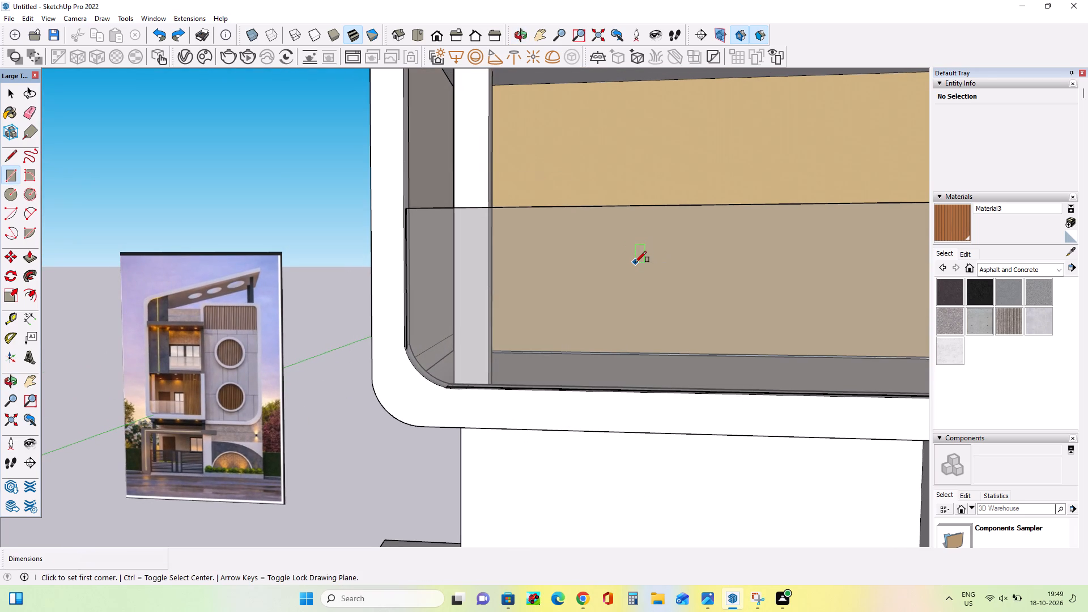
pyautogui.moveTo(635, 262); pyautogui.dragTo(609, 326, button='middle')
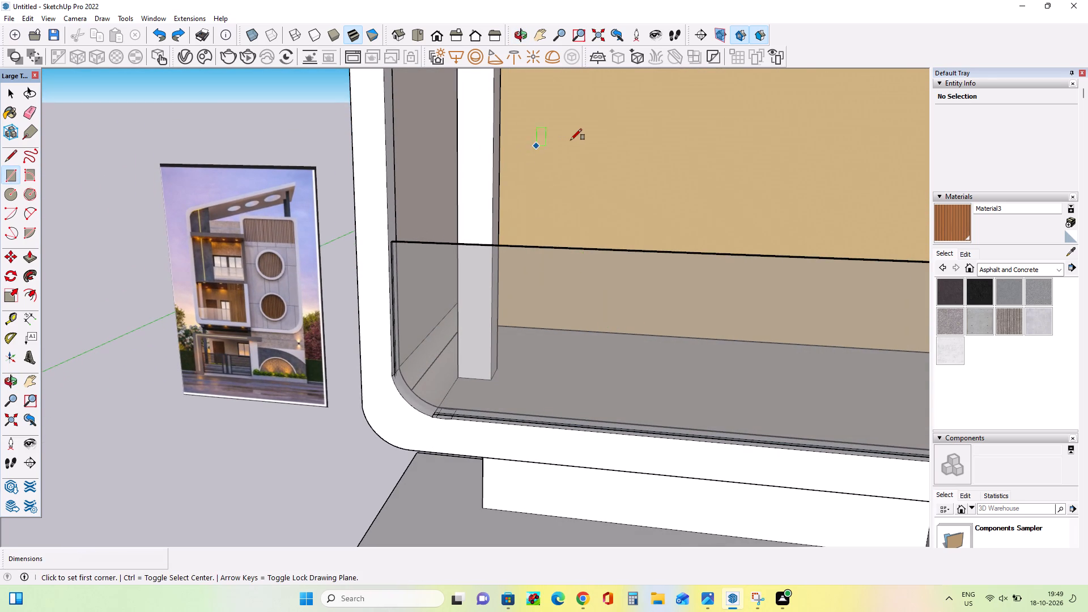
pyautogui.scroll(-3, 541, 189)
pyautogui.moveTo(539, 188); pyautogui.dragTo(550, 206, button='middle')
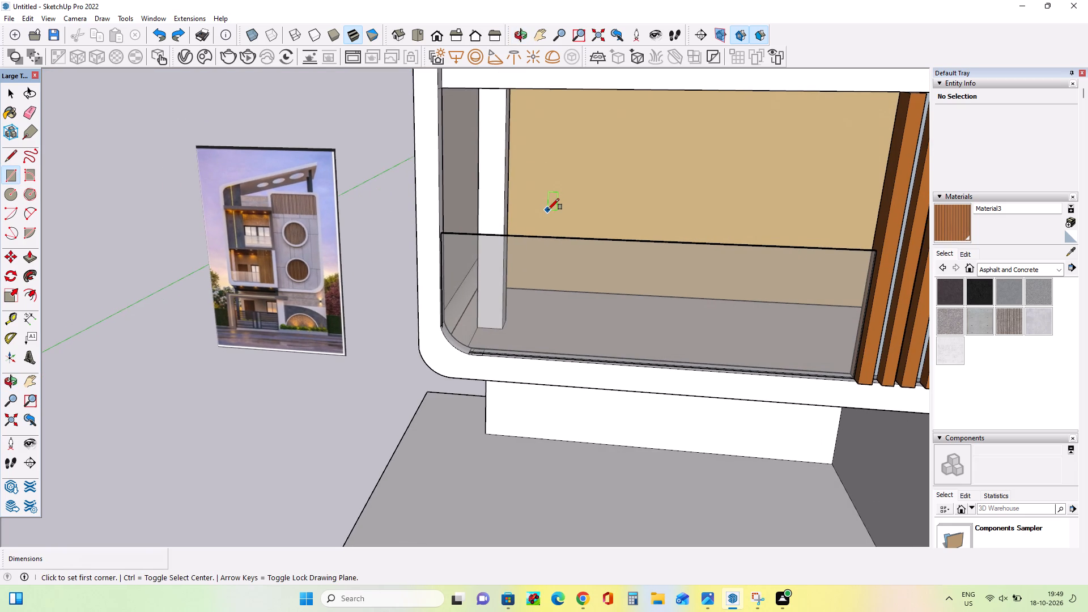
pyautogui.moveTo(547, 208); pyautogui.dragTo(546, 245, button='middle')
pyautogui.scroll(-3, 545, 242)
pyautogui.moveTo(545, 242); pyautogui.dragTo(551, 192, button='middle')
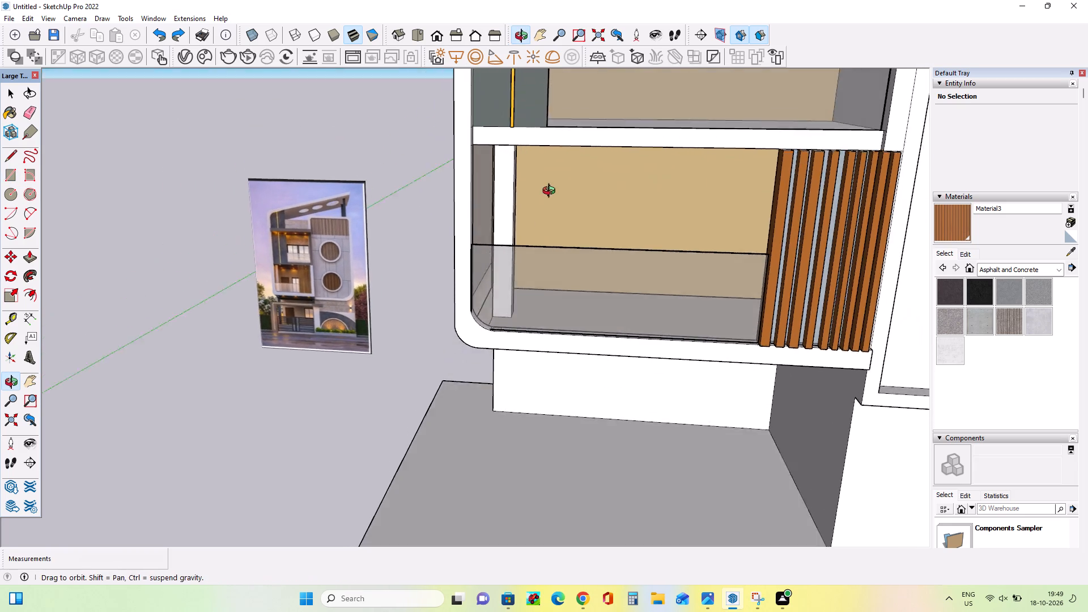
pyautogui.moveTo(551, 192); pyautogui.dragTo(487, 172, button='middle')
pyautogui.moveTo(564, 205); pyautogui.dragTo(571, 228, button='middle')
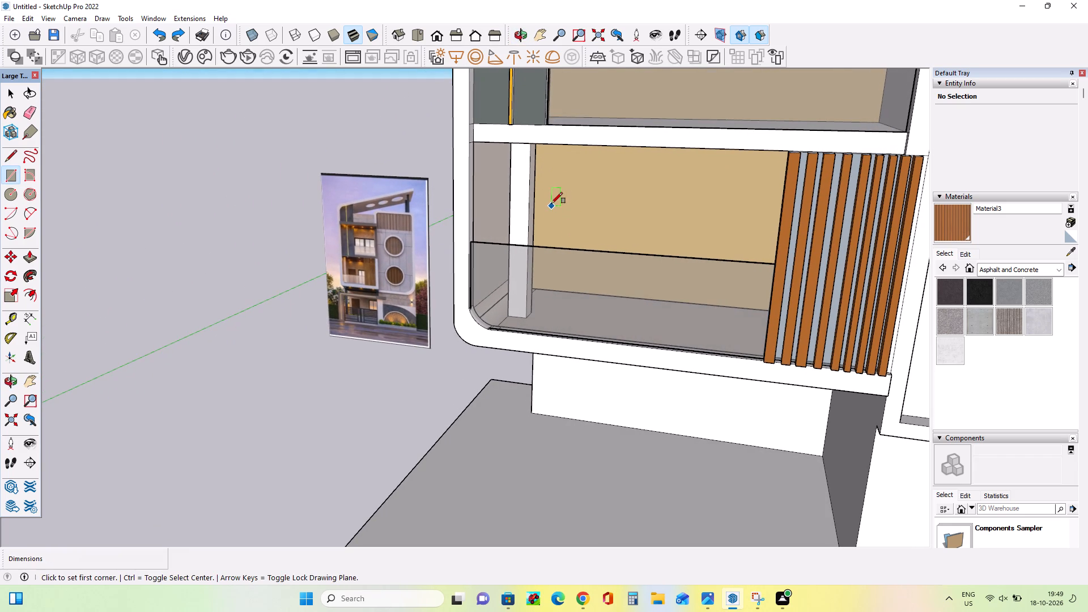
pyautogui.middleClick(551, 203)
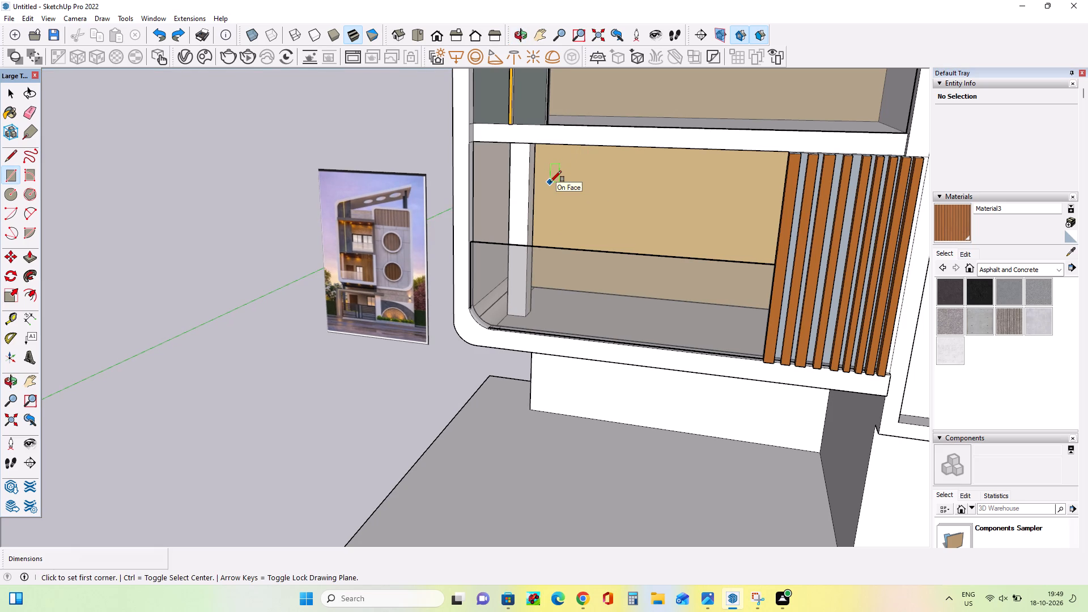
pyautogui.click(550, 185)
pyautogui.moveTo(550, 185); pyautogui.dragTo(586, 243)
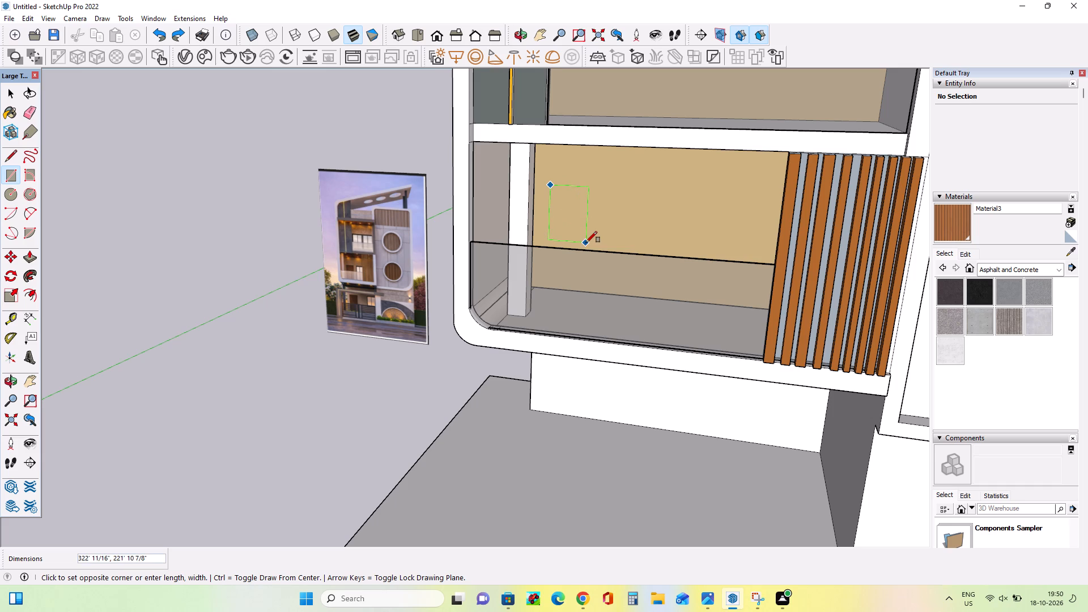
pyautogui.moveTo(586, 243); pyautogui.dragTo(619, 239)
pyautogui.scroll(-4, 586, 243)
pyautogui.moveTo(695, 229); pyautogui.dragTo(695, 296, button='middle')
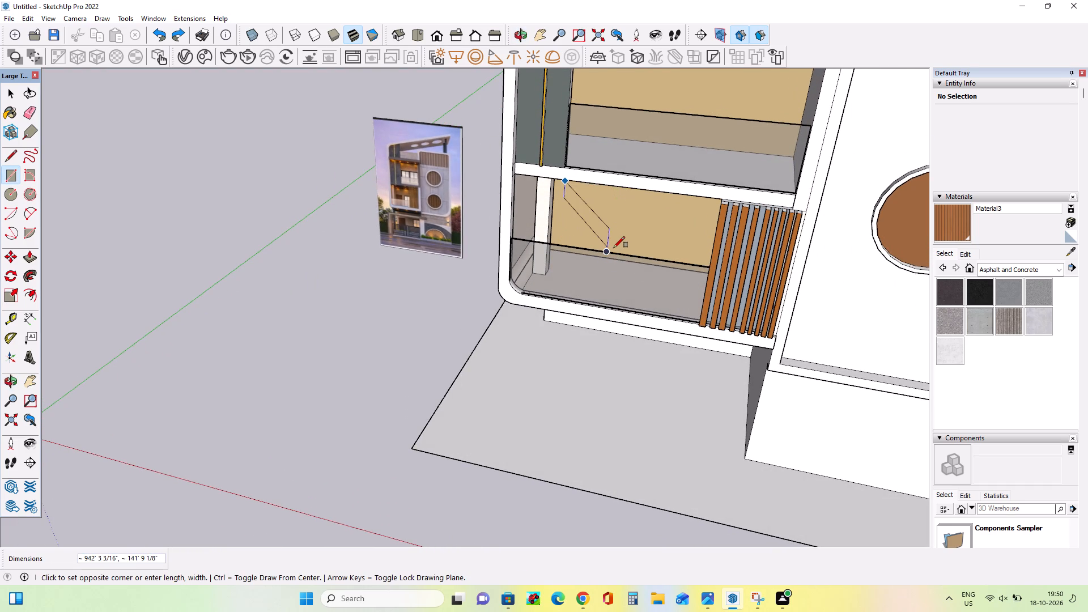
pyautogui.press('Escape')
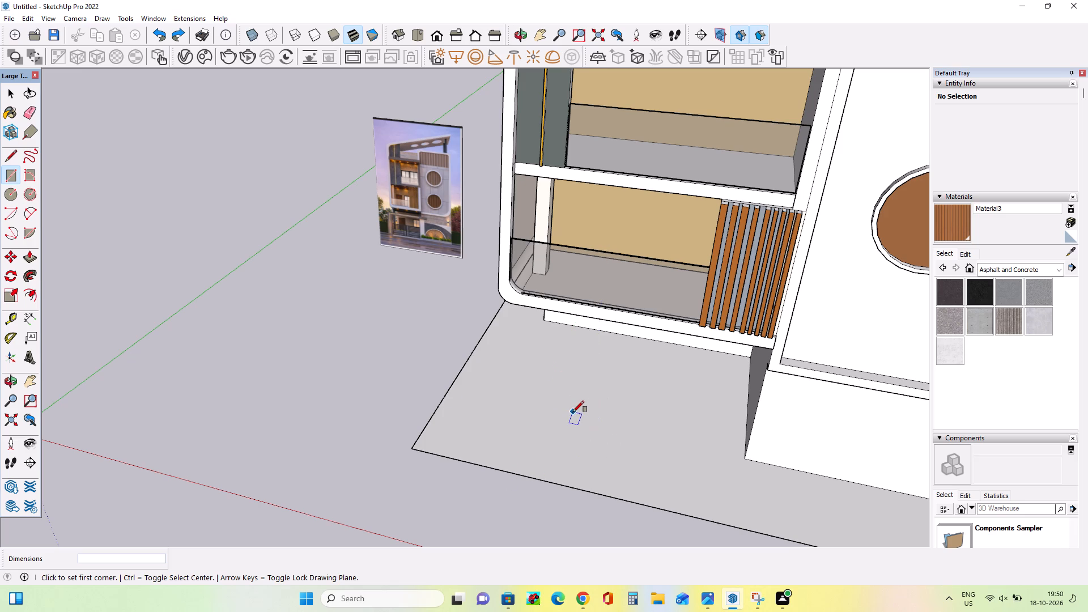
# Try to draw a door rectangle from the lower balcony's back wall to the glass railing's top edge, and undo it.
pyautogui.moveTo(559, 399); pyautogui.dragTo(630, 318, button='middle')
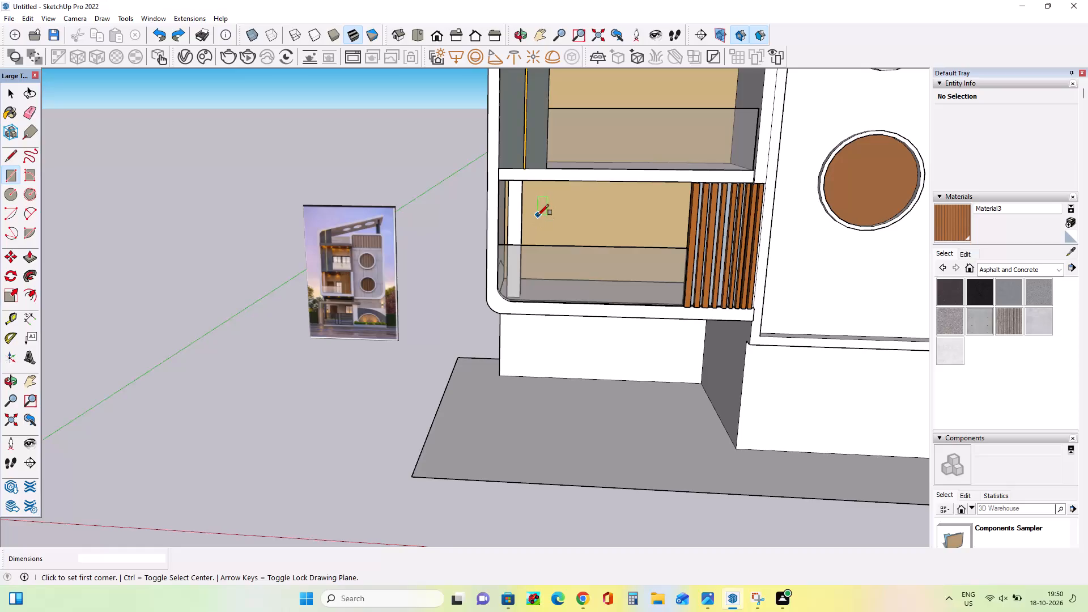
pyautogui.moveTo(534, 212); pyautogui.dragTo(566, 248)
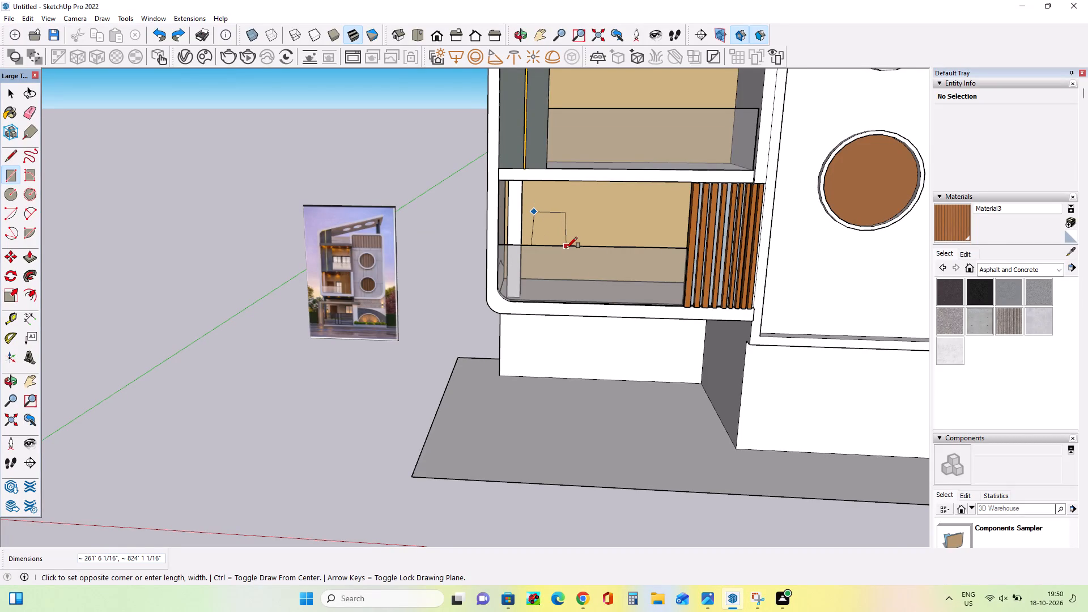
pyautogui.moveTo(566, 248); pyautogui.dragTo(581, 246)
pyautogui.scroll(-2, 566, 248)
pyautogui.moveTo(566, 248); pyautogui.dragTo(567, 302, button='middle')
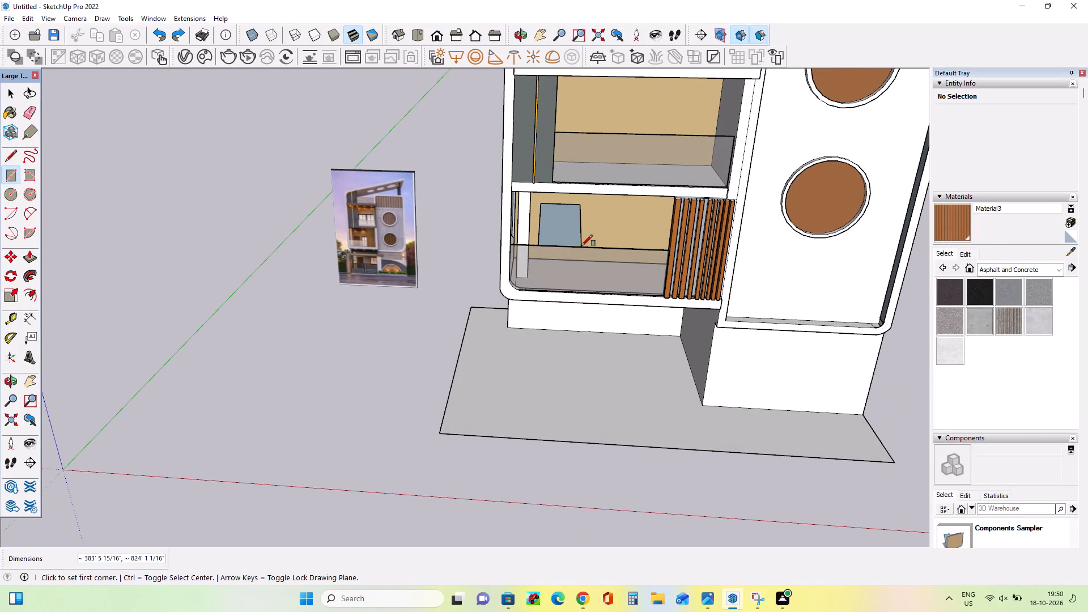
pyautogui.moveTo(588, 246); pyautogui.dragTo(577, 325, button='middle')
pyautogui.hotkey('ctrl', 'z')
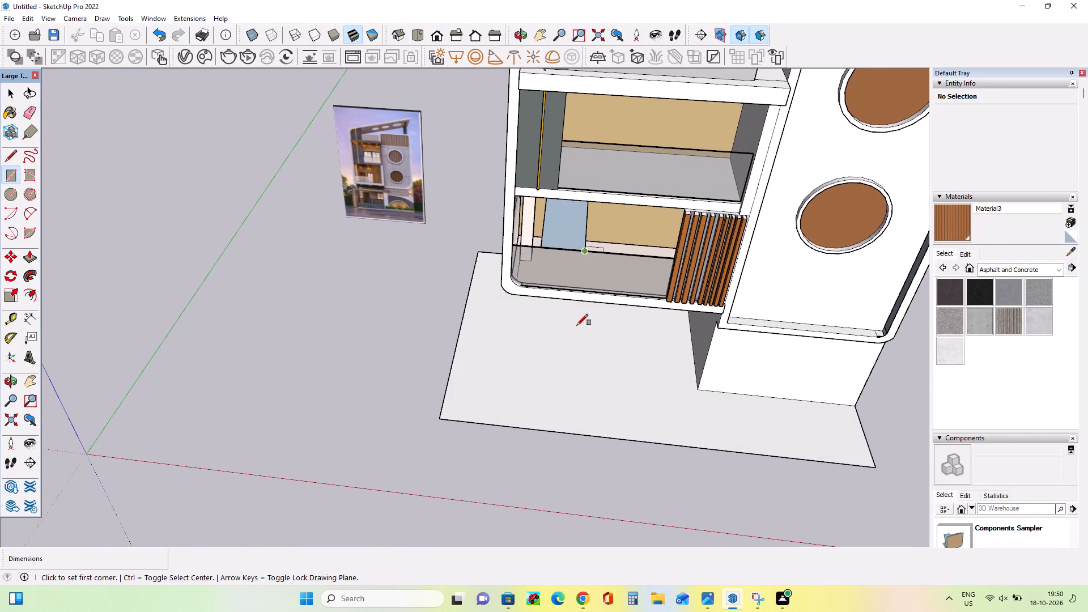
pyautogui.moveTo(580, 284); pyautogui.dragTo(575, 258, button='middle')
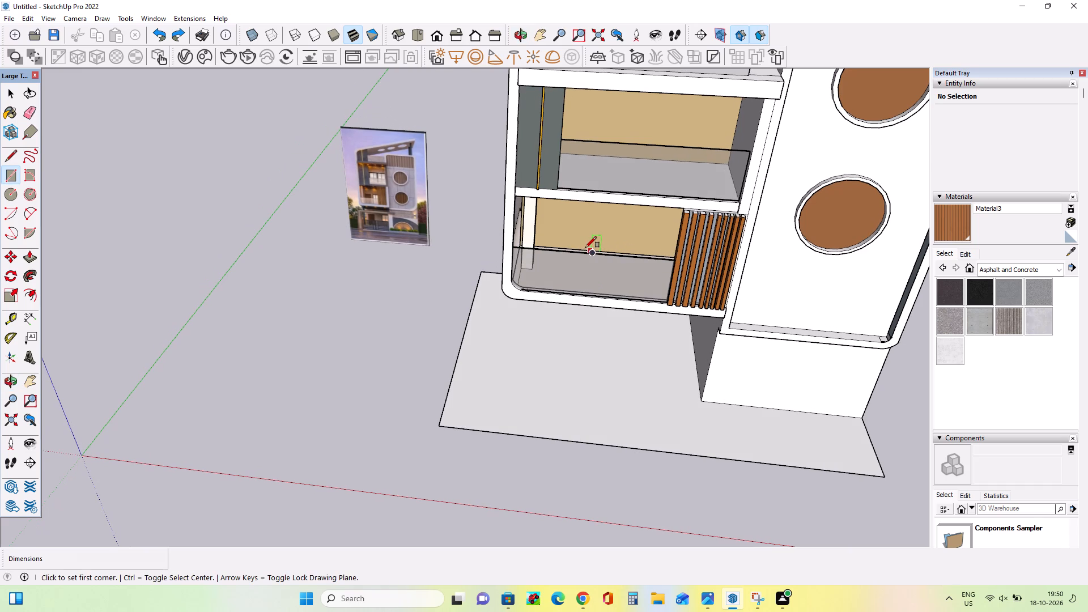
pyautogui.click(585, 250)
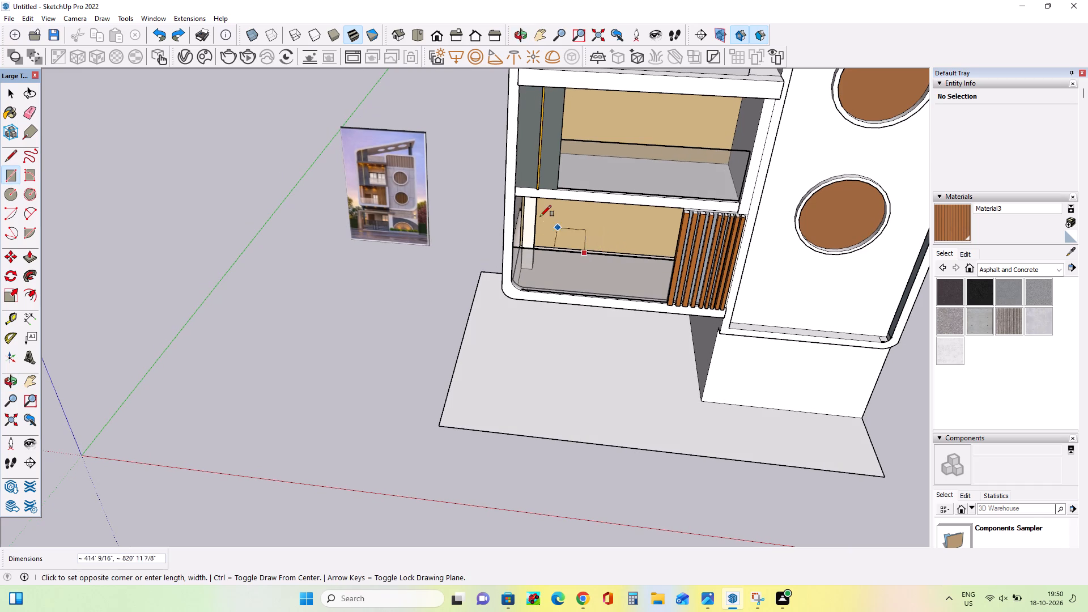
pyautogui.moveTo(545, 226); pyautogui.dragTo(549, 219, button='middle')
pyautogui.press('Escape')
# Draw a door rectangle about 315' wide by 589' high on the lower balcony's back wall, near the white column.
pyautogui.moveTo(560, 238); pyautogui.dragTo(563, 253, button='middle')
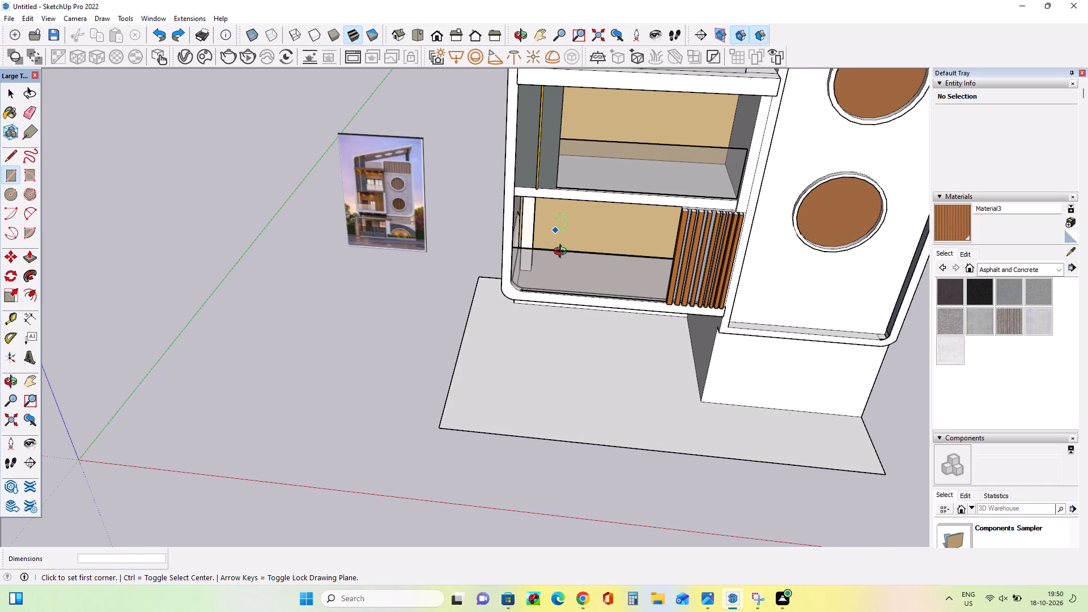
pyautogui.moveTo(563, 253); pyautogui.dragTo(568, 334, button='middle')
pyautogui.click(552, 219)
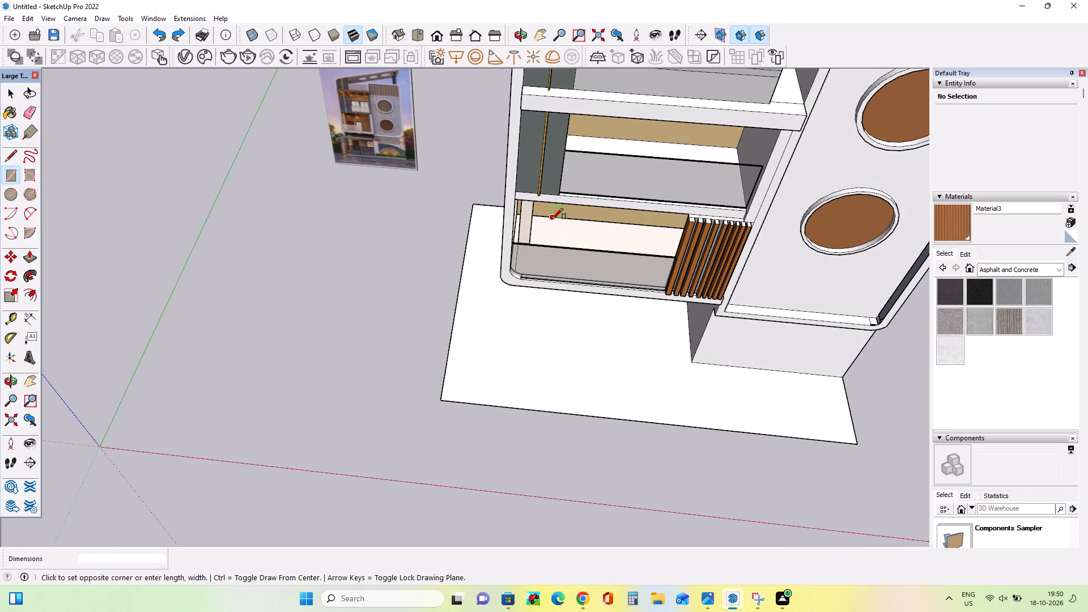
pyautogui.moveTo(574, 226); pyautogui.dragTo(598, 86, button='middle')
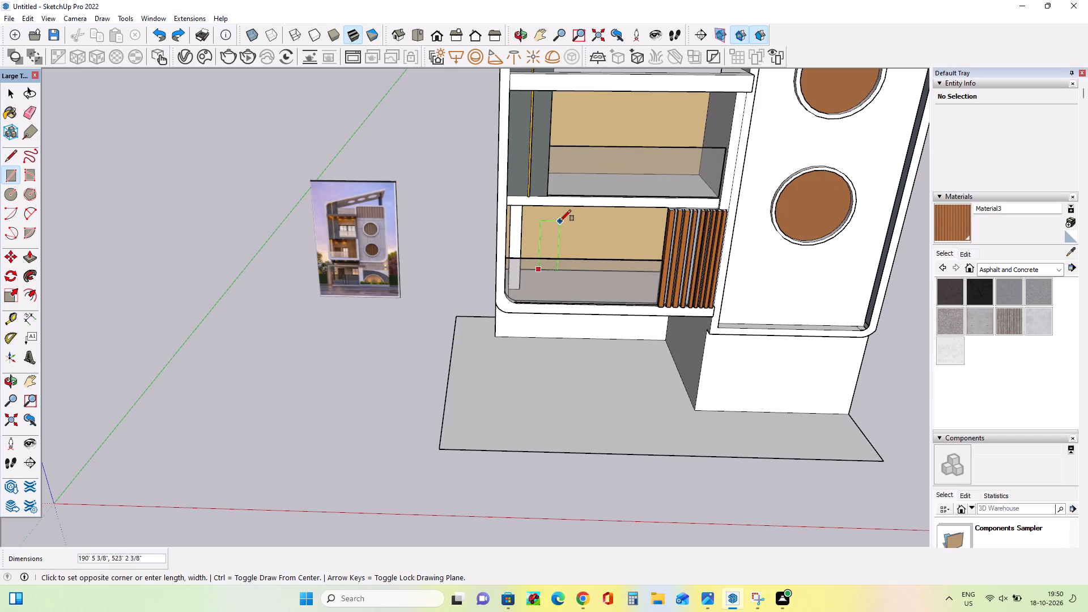
pyautogui.click(573, 215)
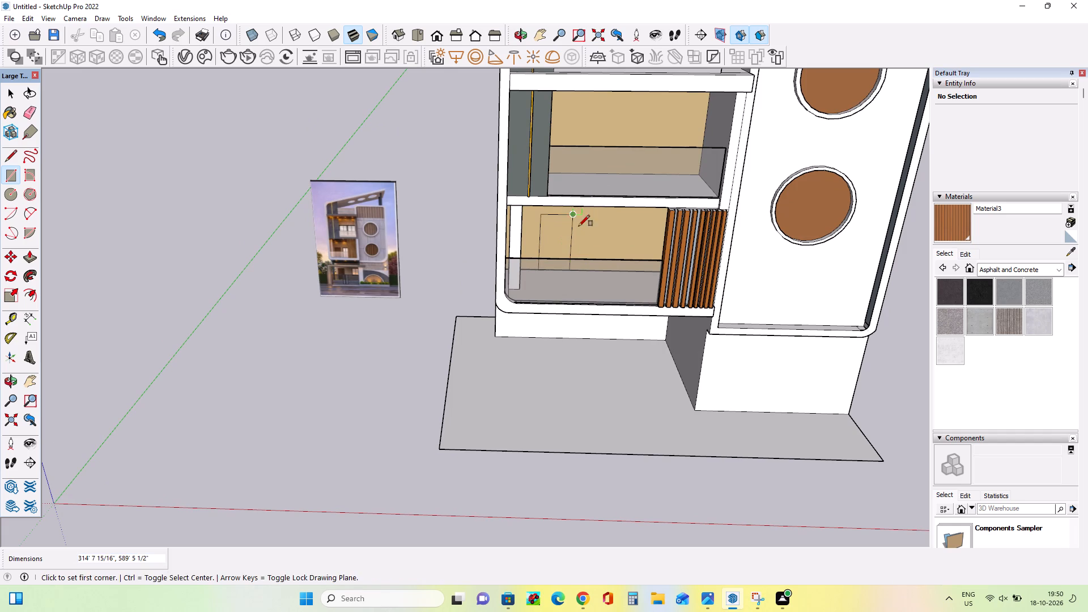
# Draw a second rectangle about 364' wide by 588' high on the lower balcony's back wall, between the door outline and the wooden slats.
pyautogui.moveTo(598, 263); pyautogui.dragTo(556, 227, button='middle')
pyautogui.scroll(3, 324, 306)
pyautogui.scroll(8, 411, 287)
pyautogui.moveTo(352, 299); pyautogui.dragTo(390, 299, button='middle')
pyautogui.scroll(-11, 357, 302)
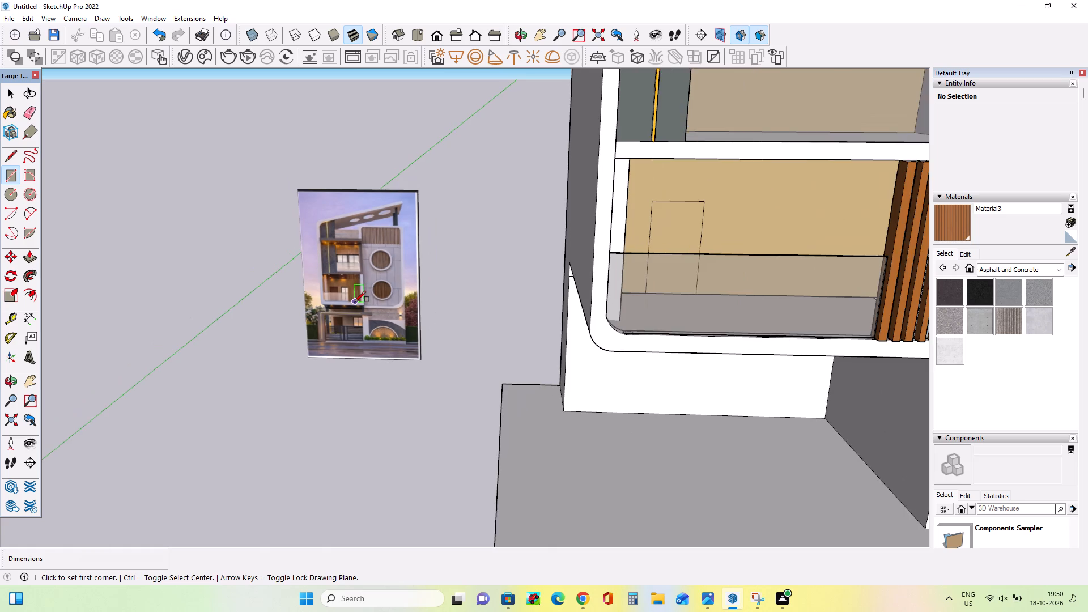
pyautogui.moveTo(753, 334); pyautogui.dragTo(653, 338, button='middle')
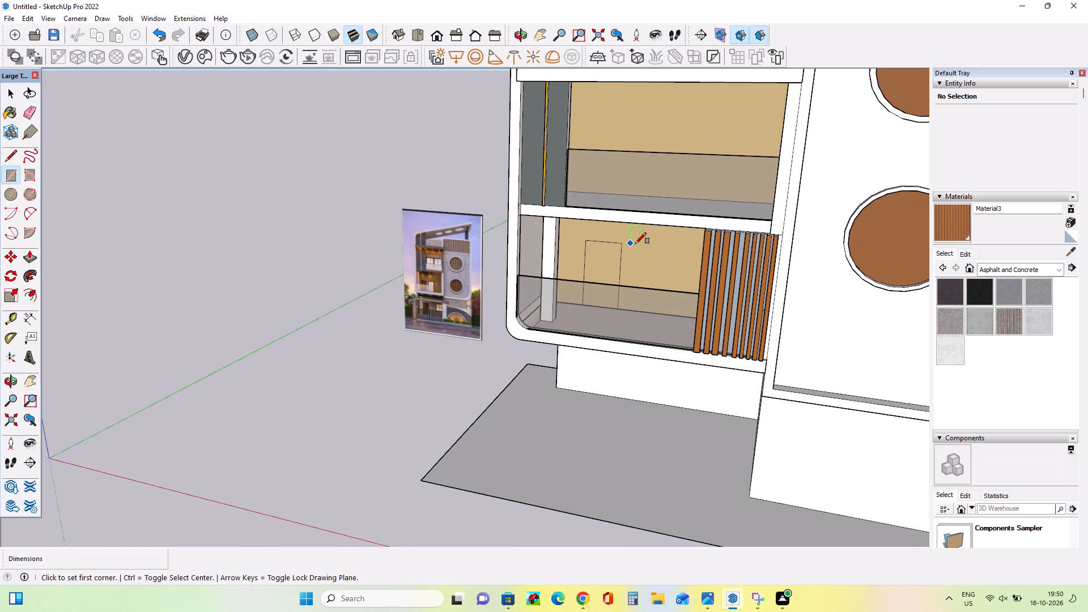
pyautogui.click(637, 245)
pyautogui.moveTo(669, 283); pyautogui.dragTo(683, 352, button='middle')
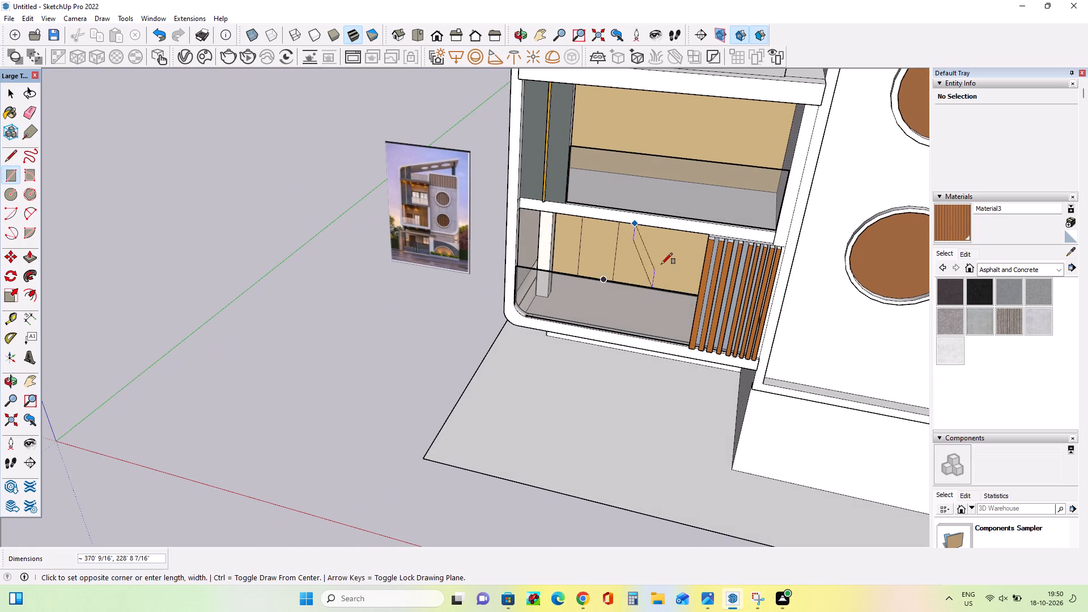
pyautogui.moveTo(652, 290); pyautogui.dragTo(659, 314, button='middle')
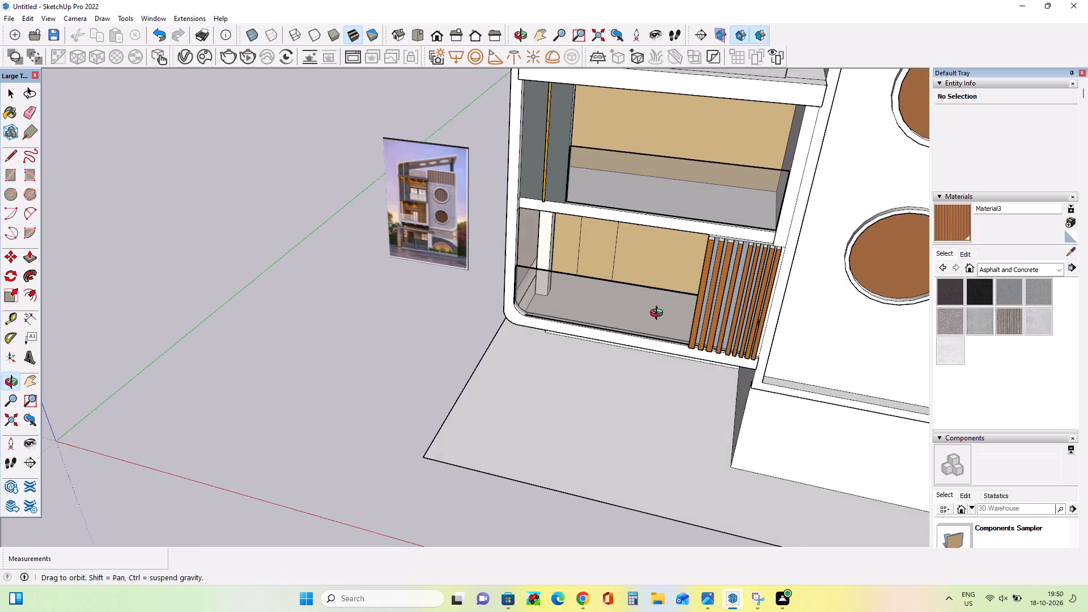
pyautogui.moveTo(659, 314); pyautogui.dragTo(664, 339, button='middle')
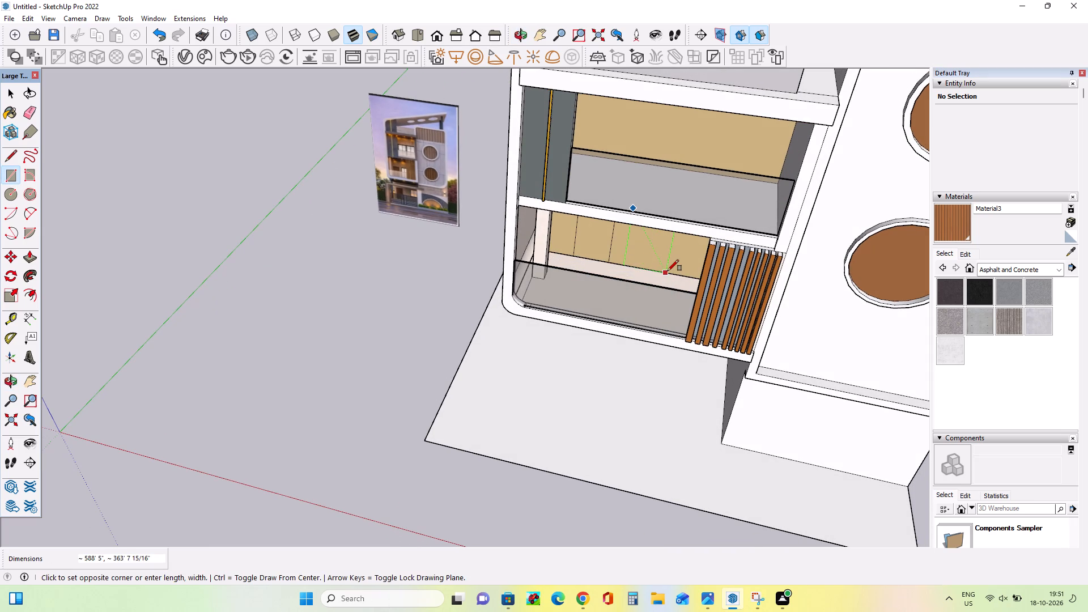
pyautogui.click(668, 271)
# Offset both rectangles on the lower balcony's back wall inward to form narrow frames, the one near the column by about 10' 7".
pyautogui.moveTo(648, 303); pyautogui.dragTo(710, 151, button='middle')
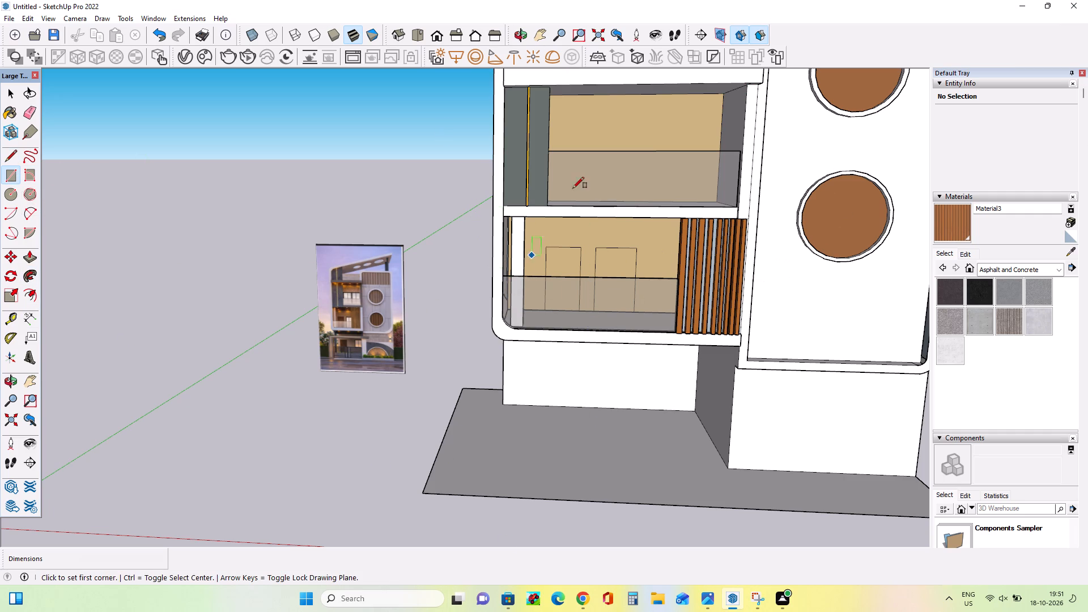
pyautogui.click(28, 292)
pyautogui.moveTo(550, 263); pyautogui.dragTo(563, 302, button='middle')
pyautogui.scroll(4, 562, 235)
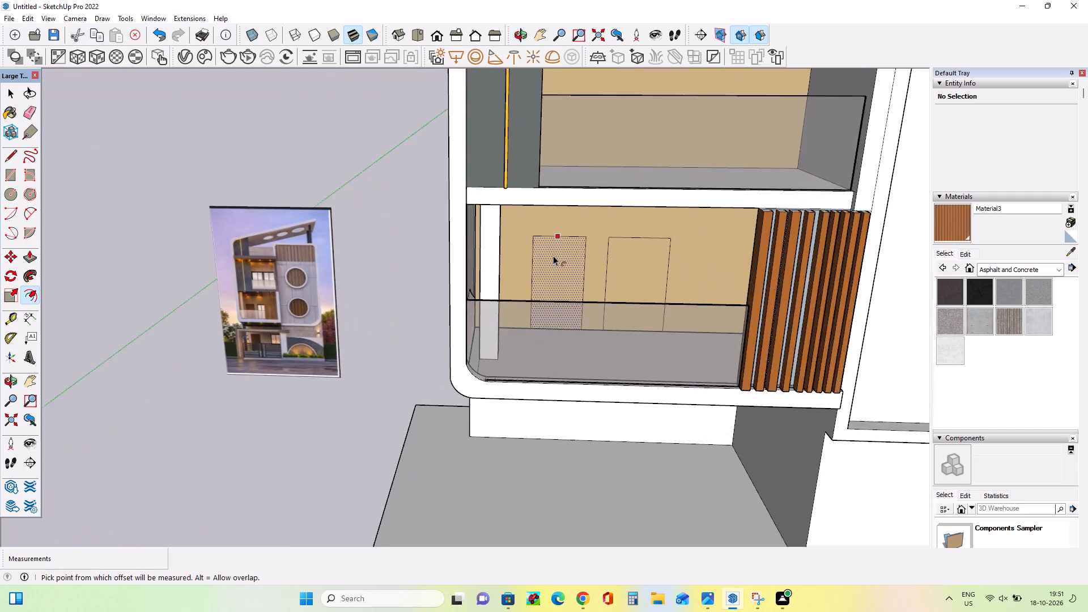
pyautogui.scroll(3, 553, 256)
pyautogui.moveTo(555, 256); pyautogui.dragTo(545, 241)
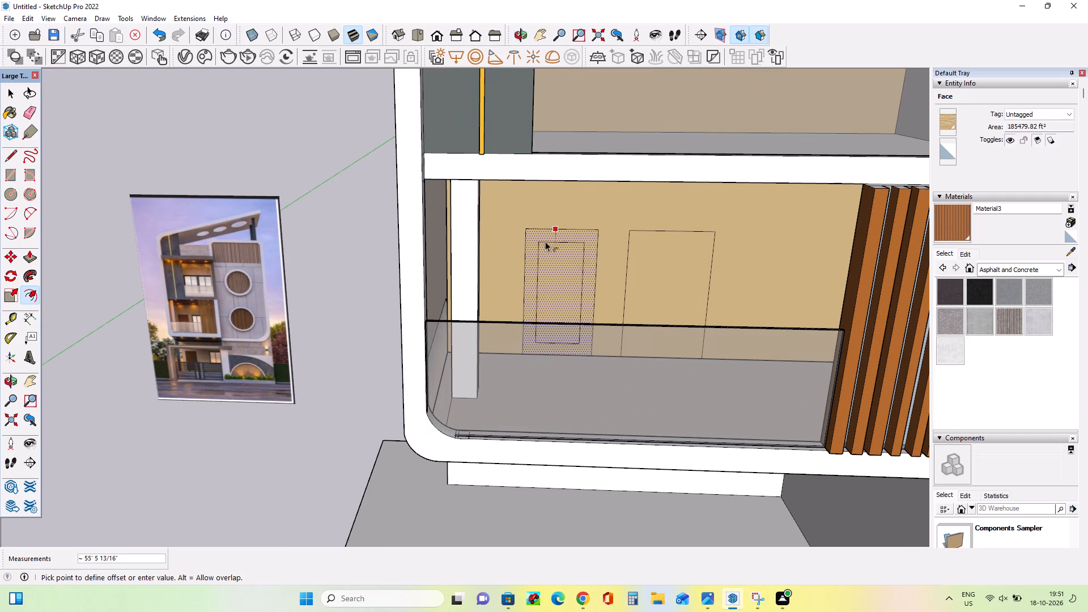
pyautogui.moveTo(545, 241); pyautogui.dragTo(535, 231)
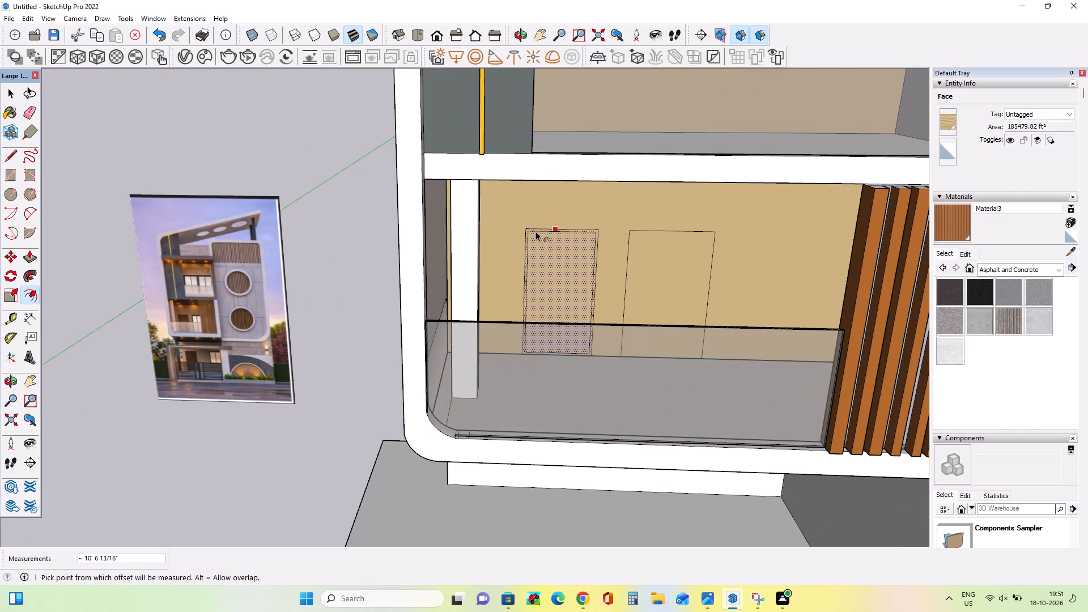
pyautogui.click(683, 274)
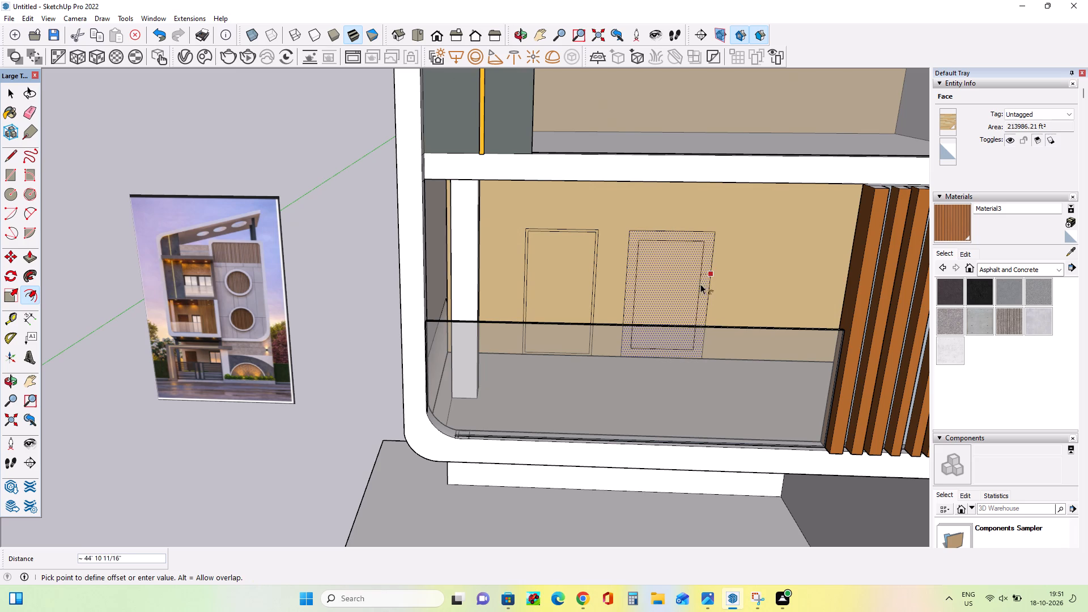
pyautogui.click(706, 284)
pyautogui.moveTo(704, 330); pyautogui.dragTo(647, 330, button='middle')
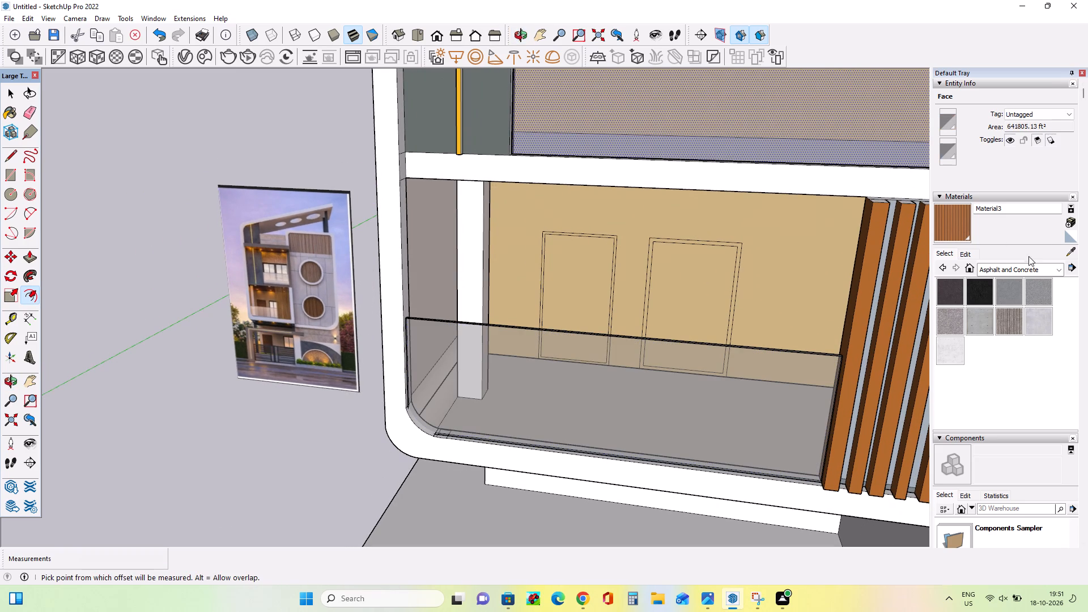
# Paint the inner panel of the rectangle nearer the wooden slats with Translucent Glass Gray from the Glass and Mirrors materials.
pyautogui.click(1015, 269)
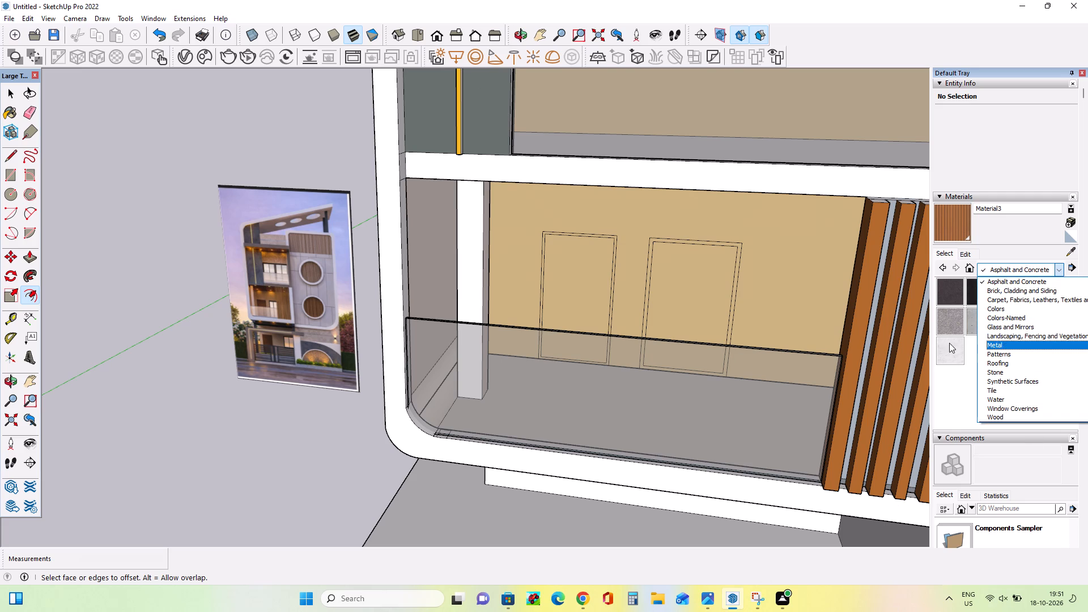
pyautogui.click(1033, 330)
pyautogui.click(1037, 324)
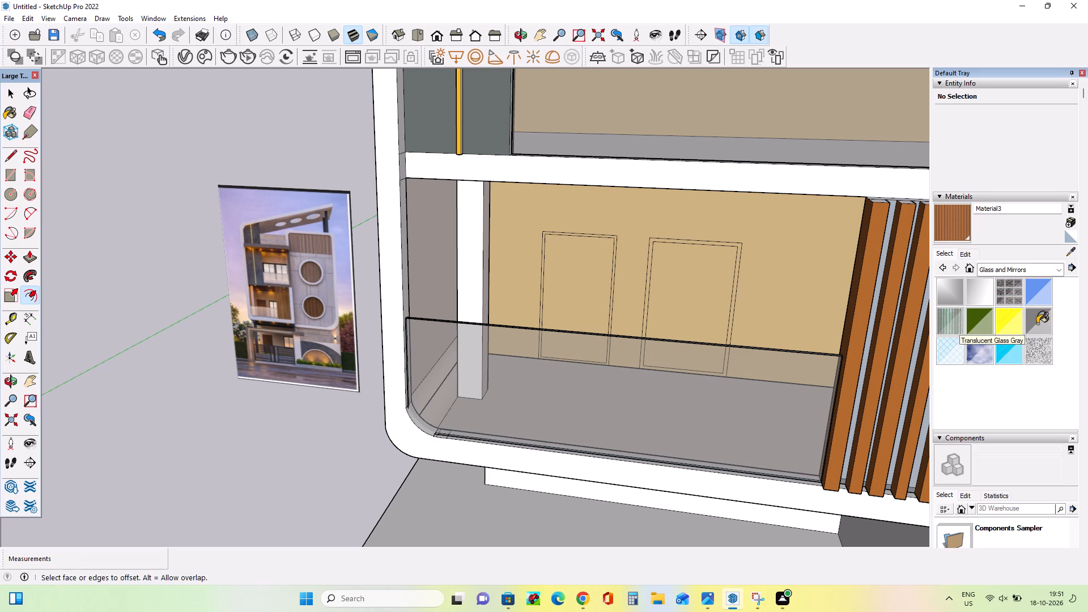
pyautogui.click(673, 288)
pyautogui.click(696, 278)
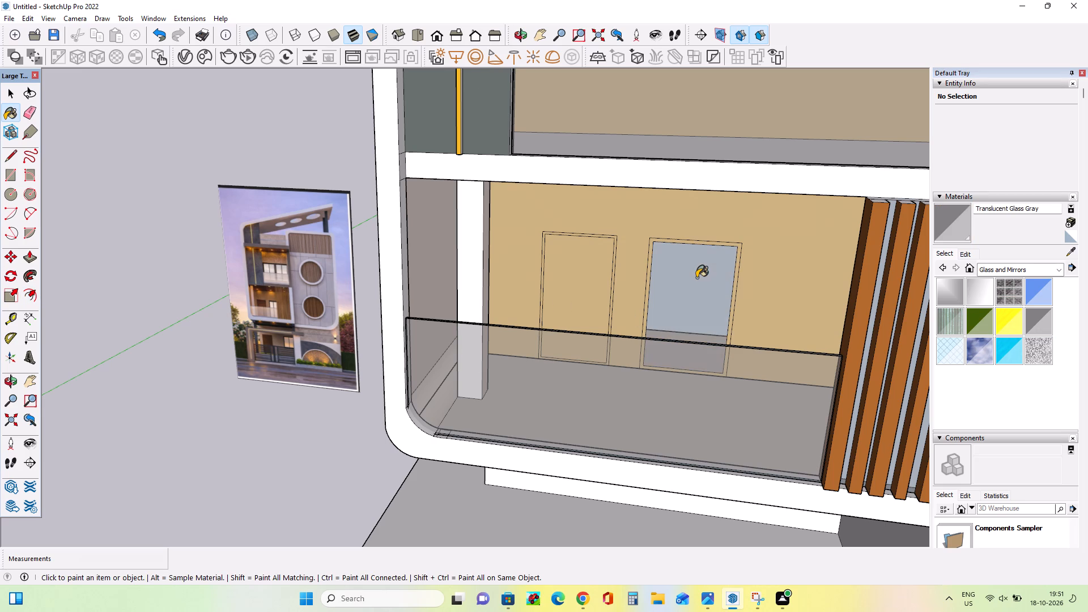
# Examine the lower balcony's doors, ceiling and wall finishes in the reference image.
pyautogui.moveTo(693, 299); pyautogui.dragTo(783, 307, button='middle')
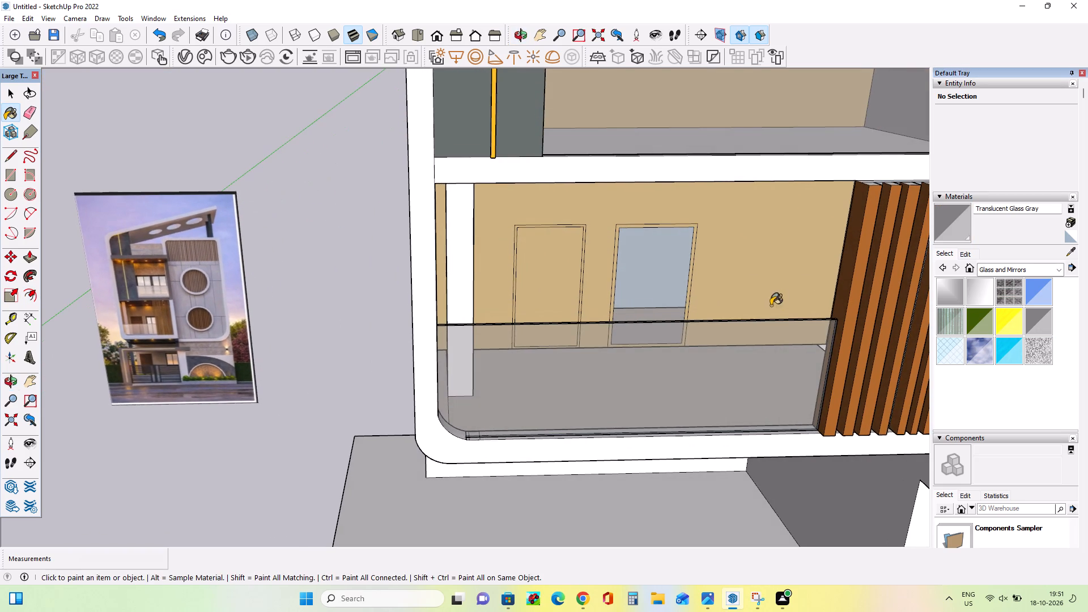
pyautogui.moveTo(563, 302); pyautogui.dragTo(571, 338, button='middle')
pyautogui.scroll(8, 120, 282)
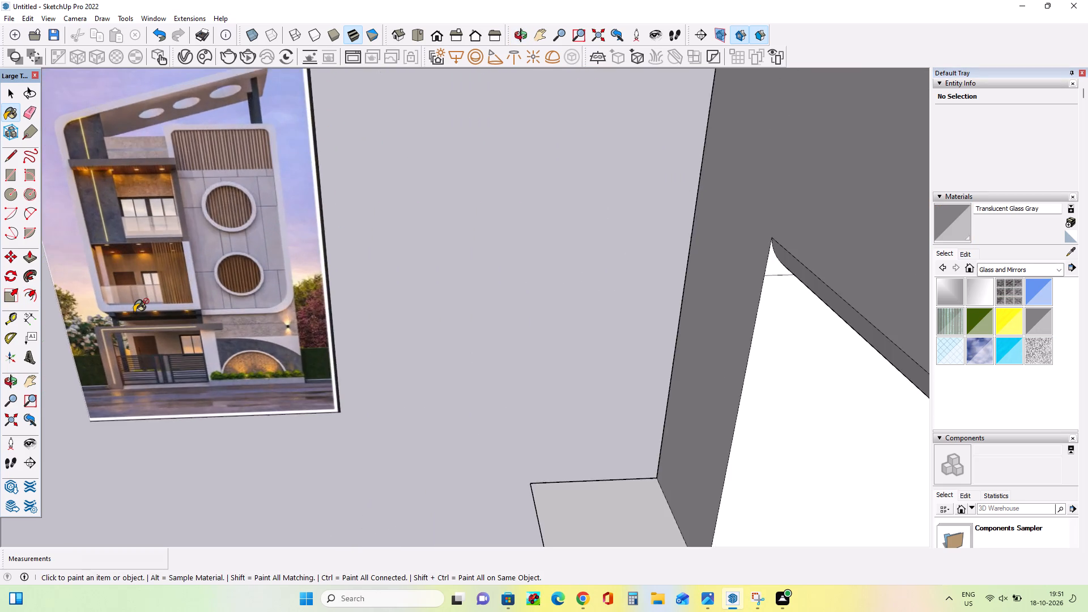
pyautogui.scroll(13, 135, 312)
pyautogui.scroll(-3, 138, 308)
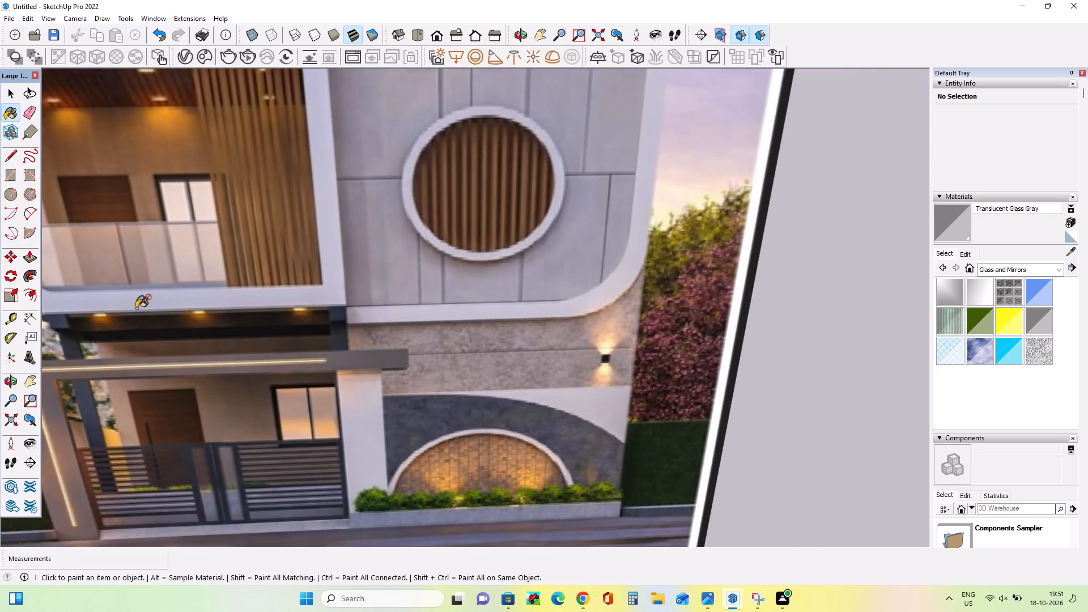
pyautogui.scroll(-20, 138, 308)
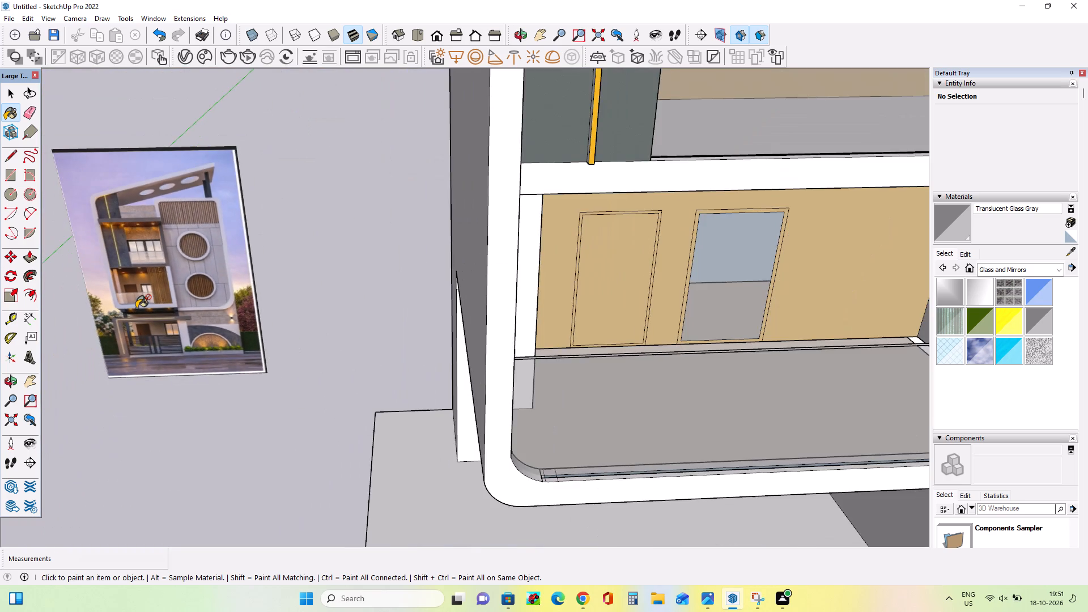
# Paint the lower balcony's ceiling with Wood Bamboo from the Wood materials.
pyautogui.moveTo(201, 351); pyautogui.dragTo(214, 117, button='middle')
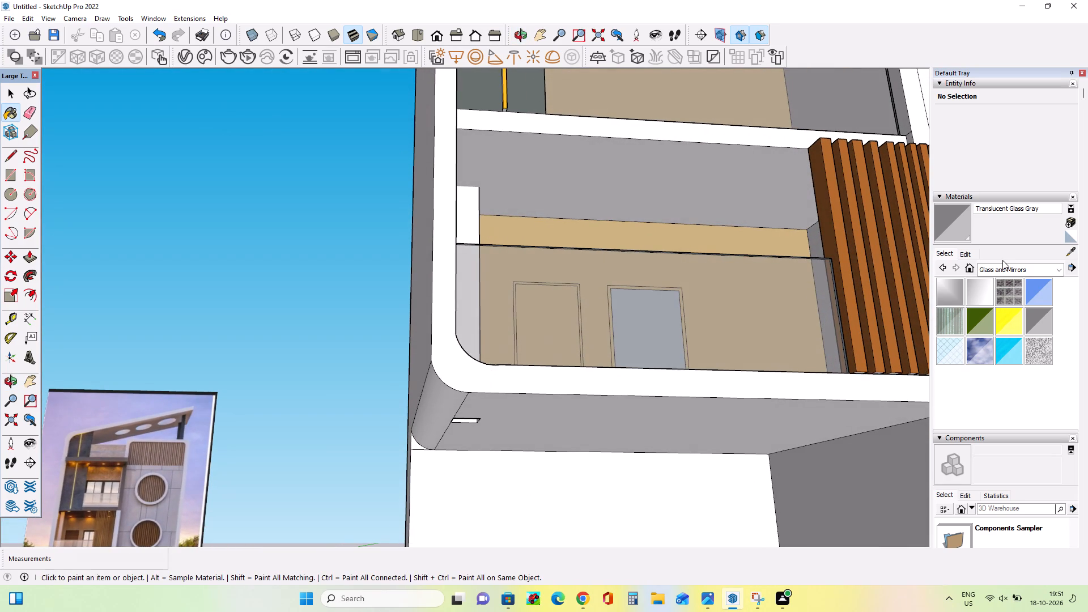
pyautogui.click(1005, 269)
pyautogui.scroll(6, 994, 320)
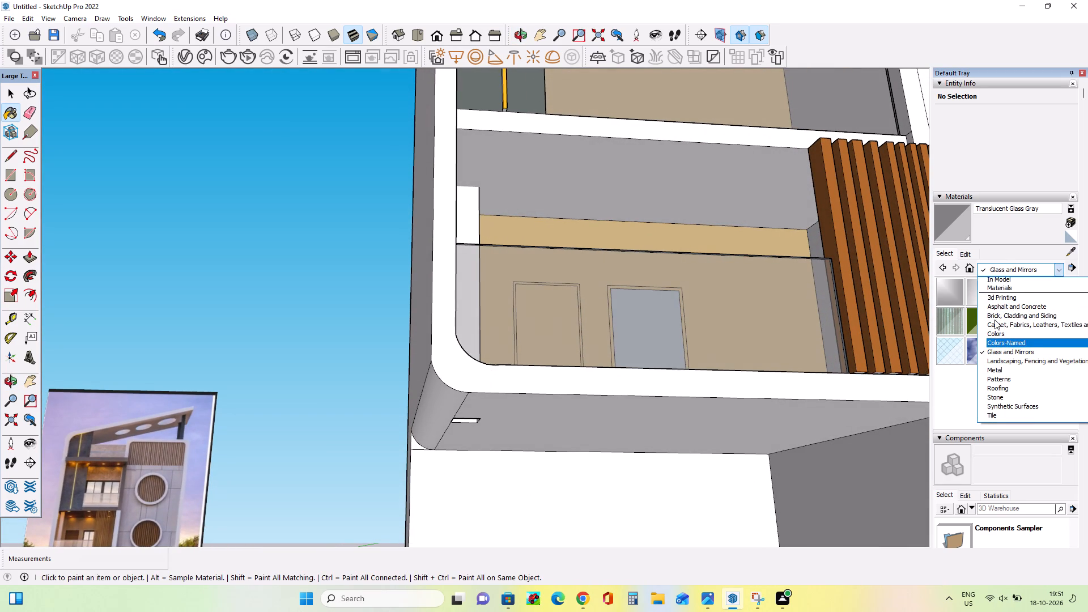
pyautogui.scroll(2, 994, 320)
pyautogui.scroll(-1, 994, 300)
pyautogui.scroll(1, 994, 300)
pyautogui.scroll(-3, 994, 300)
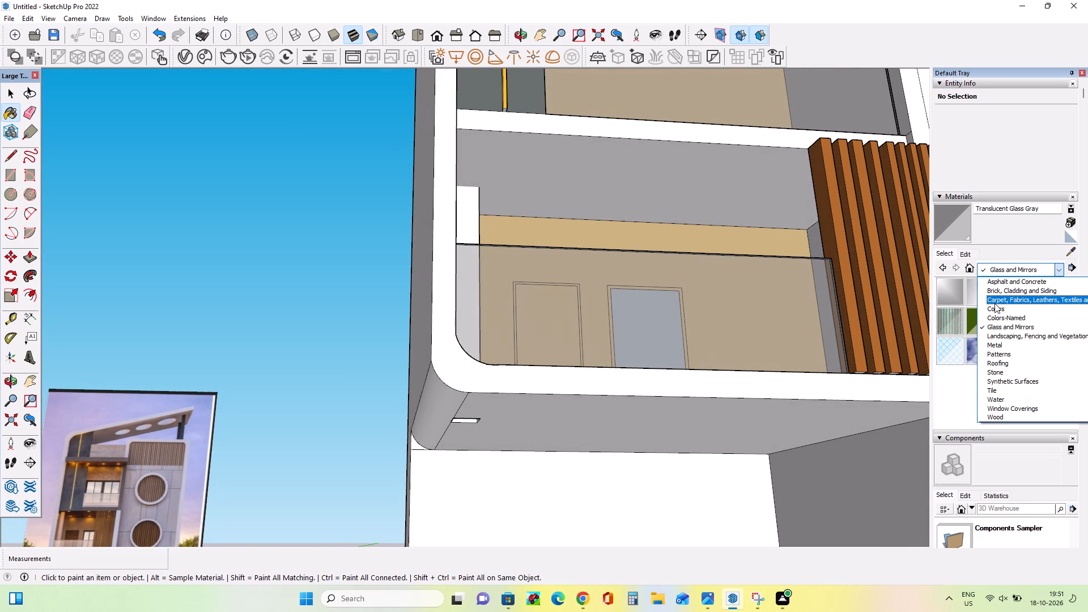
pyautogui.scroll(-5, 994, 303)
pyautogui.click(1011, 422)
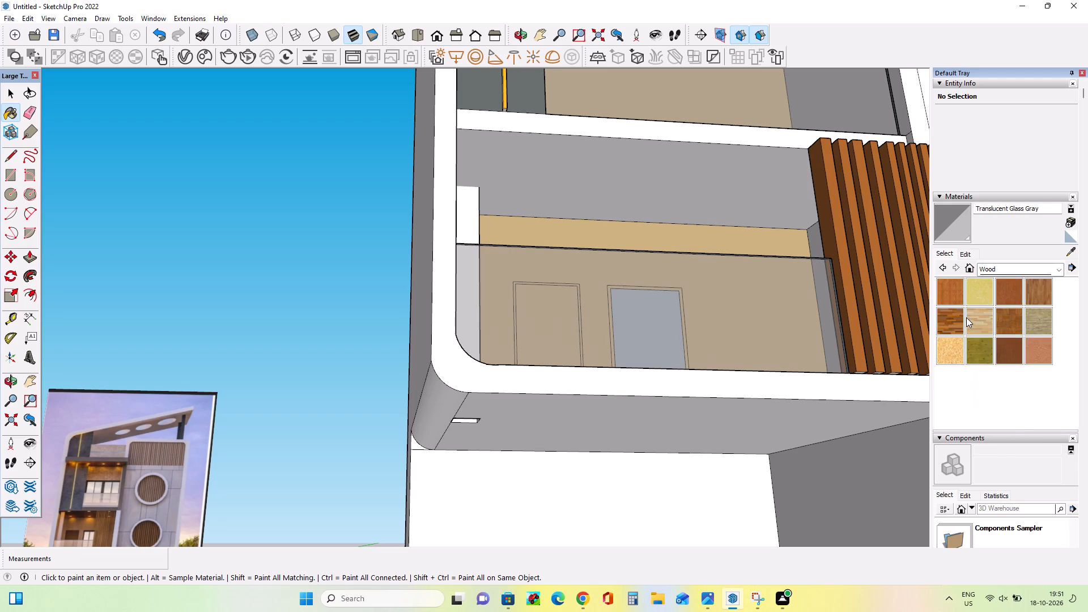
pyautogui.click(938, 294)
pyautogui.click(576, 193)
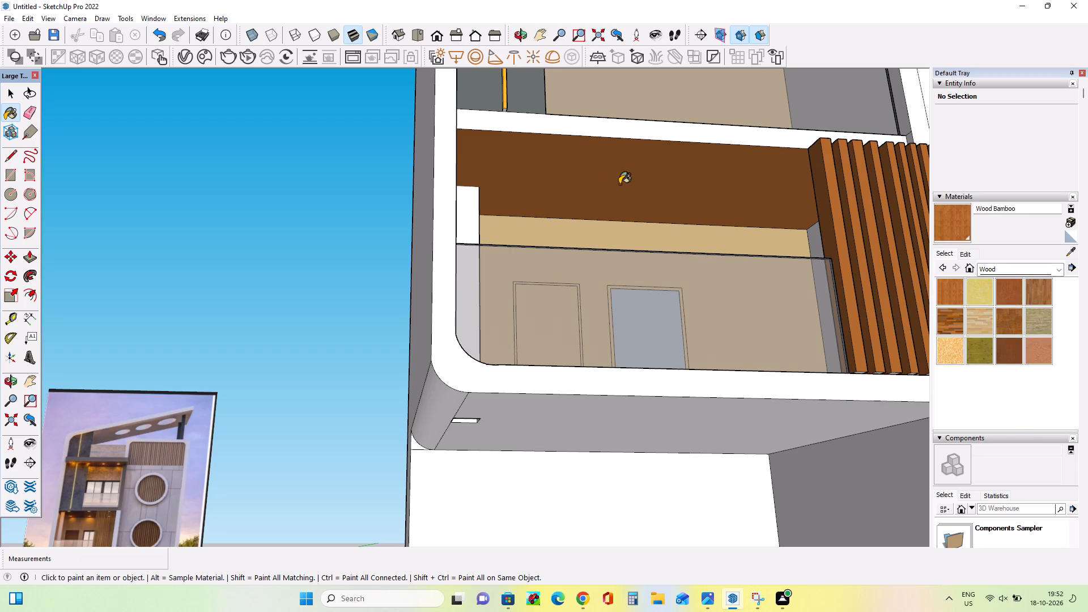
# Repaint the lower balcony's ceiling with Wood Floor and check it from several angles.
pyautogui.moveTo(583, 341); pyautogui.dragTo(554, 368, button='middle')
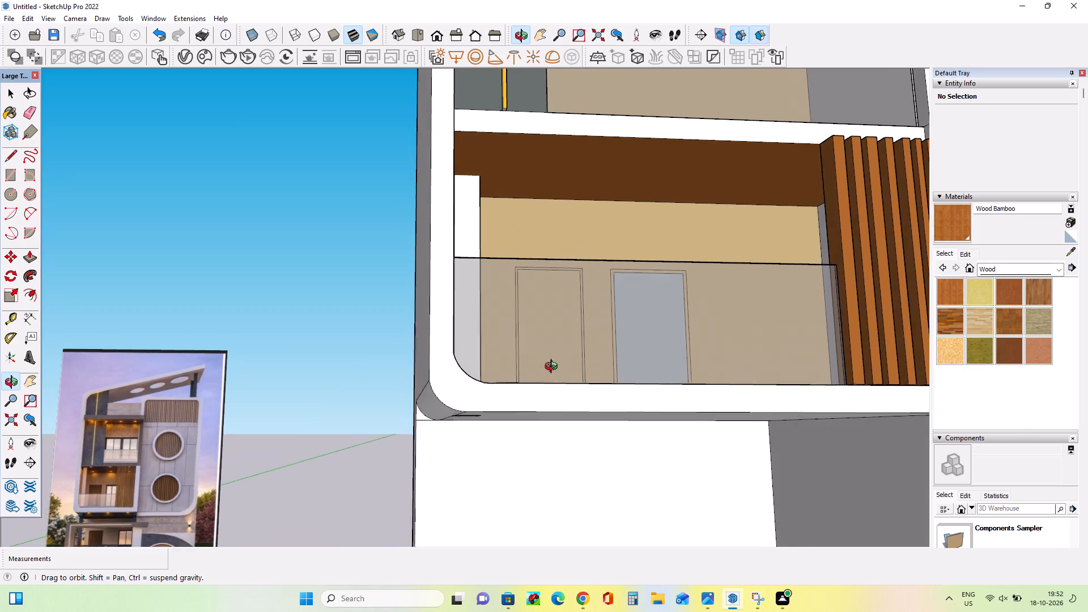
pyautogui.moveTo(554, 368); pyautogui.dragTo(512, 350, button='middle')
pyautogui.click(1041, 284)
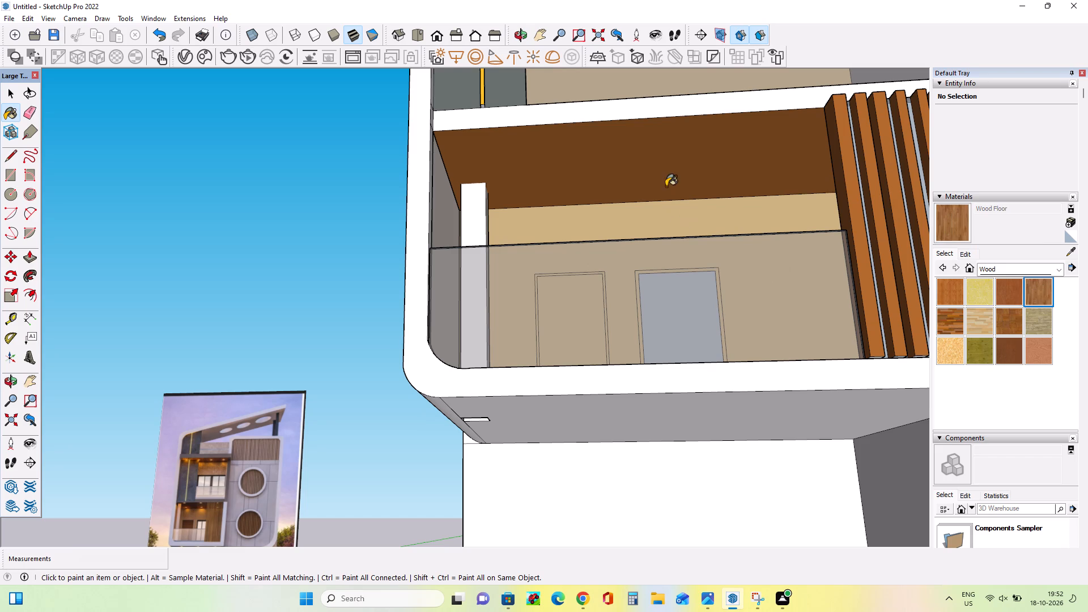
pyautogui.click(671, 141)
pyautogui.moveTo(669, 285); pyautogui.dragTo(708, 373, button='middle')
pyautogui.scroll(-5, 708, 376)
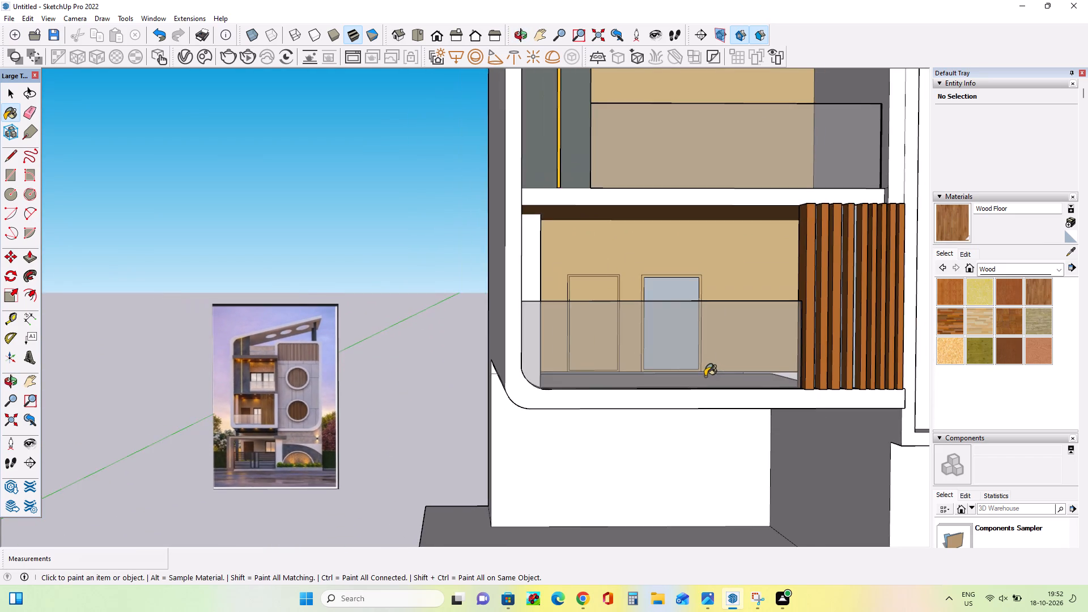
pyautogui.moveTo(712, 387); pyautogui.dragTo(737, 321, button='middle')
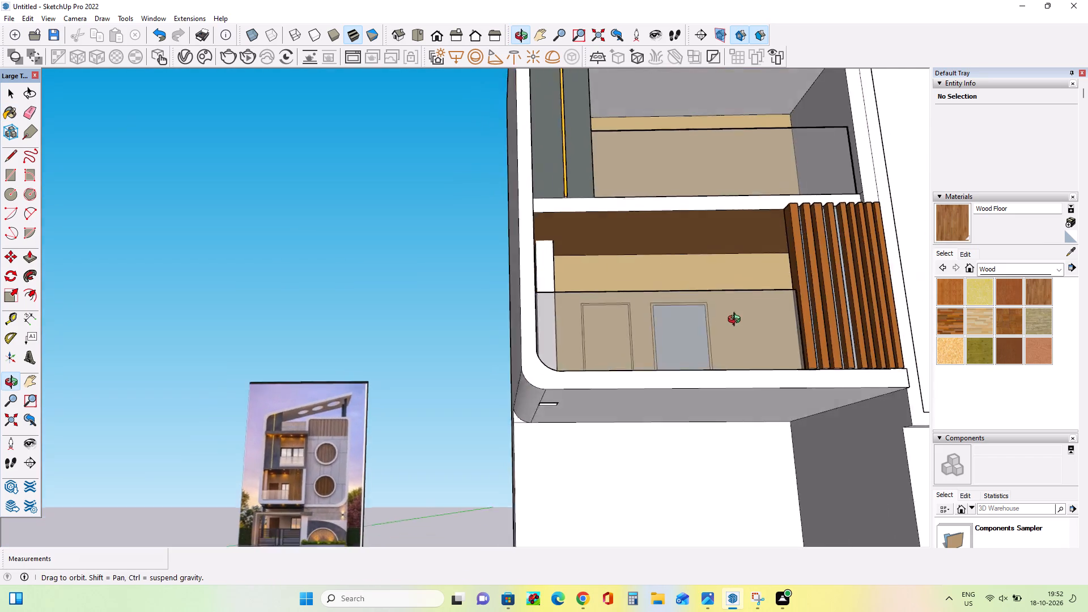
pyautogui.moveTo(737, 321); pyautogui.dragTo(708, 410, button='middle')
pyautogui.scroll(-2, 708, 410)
# Repaint the lower balcony's ceiling with Modern Siding from the Brick, Cladding and Siding materials.
pyautogui.click(992, 265)
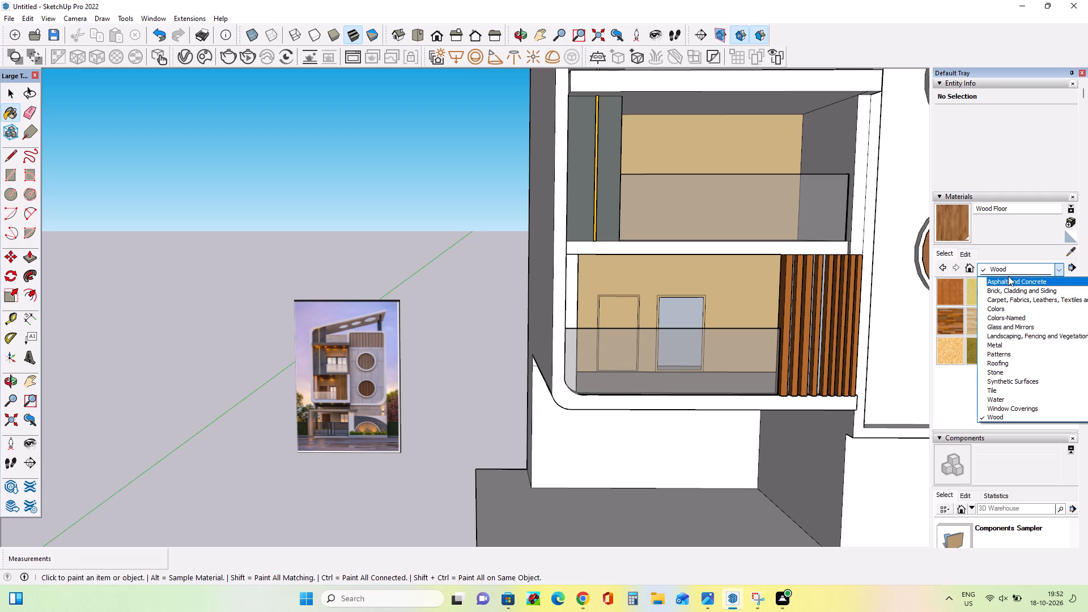
pyautogui.click(1011, 288)
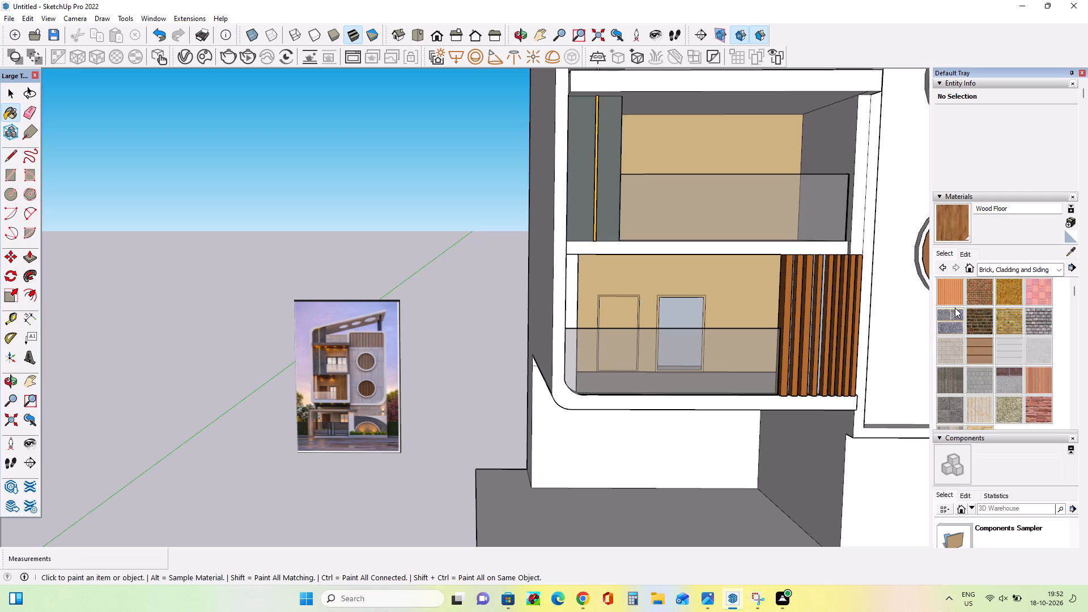
pyautogui.click(1032, 374)
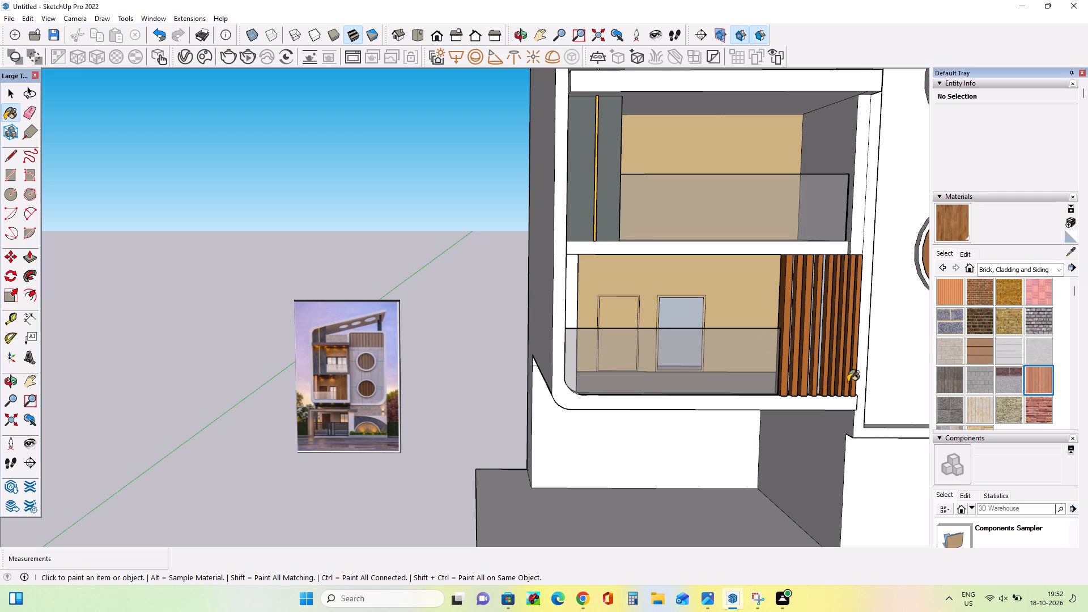
pyautogui.moveTo(699, 314); pyautogui.dragTo(607, 188, button='middle')
pyautogui.click(622, 248)
# Examine the Modern Siding plank texture on the lower balcony's ceiling up close.
pyautogui.moveTo(648, 255); pyautogui.dragTo(675, 177, button='middle')
pyautogui.scroll(4, 652, 267)
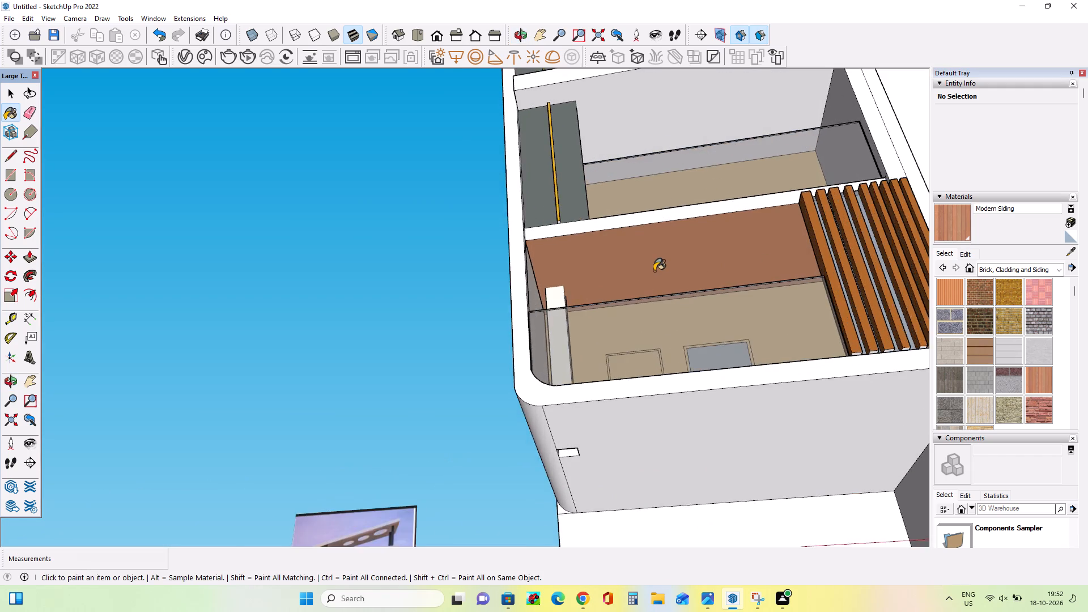
pyautogui.scroll(14, 654, 271)
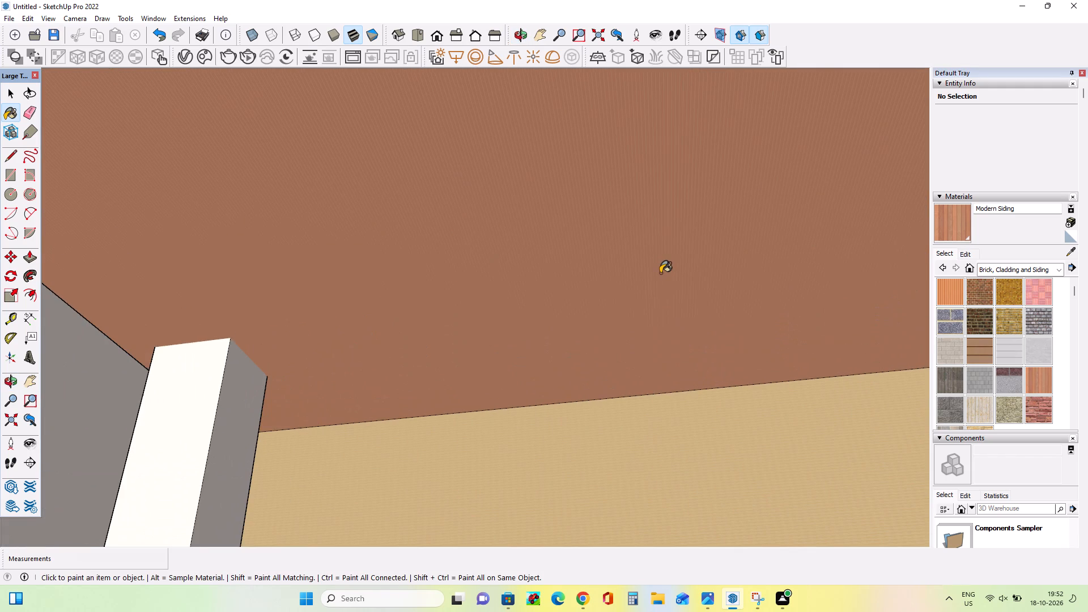
pyautogui.scroll(19, 661, 270)
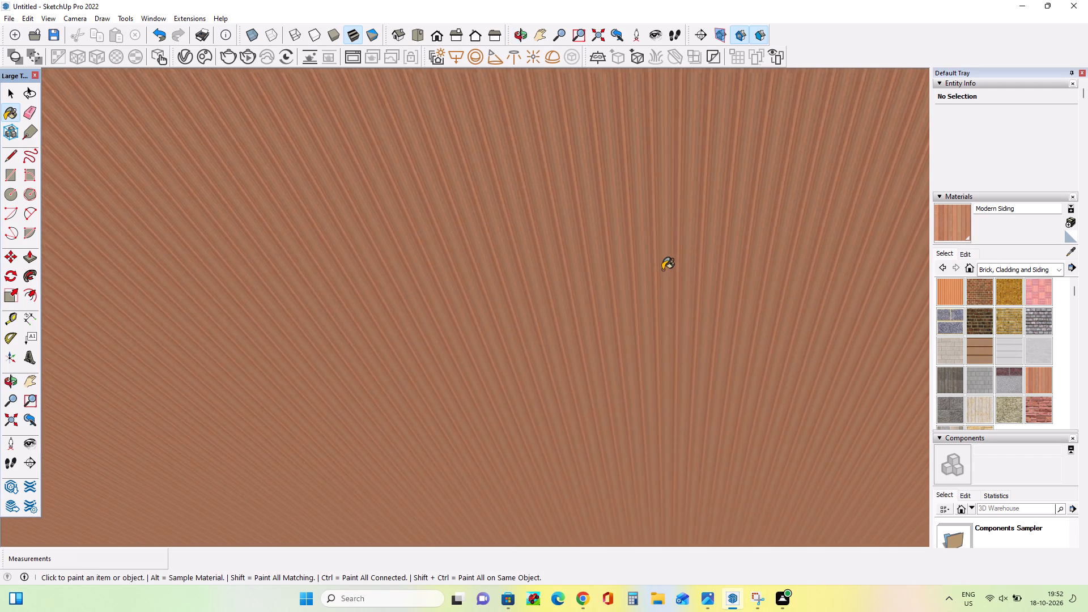
pyautogui.scroll(20, 662, 270)
pyautogui.scroll(1, 662, 270)
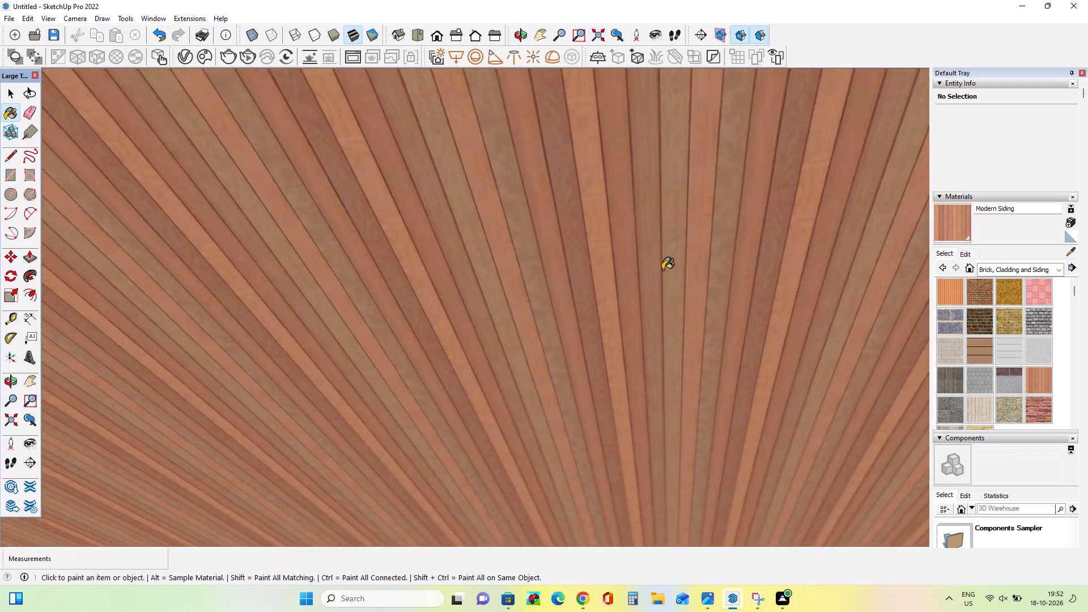
pyautogui.scroll(20, 662, 270)
pyautogui.scroll(1, 662, 270)
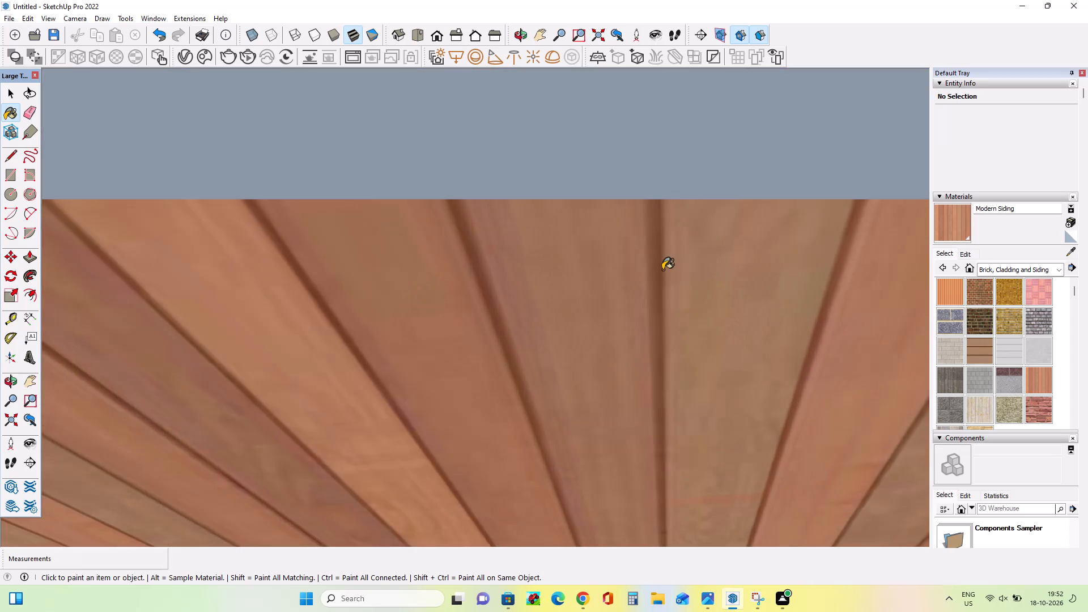
# Create a new material based on Modern Siding with its texture size set to 20'.
pyautogui.scroll(-5, 662, 270)
pyautogui.scroll(1, 662, 270)
pyautogui.scroll(-15, 662, 270)
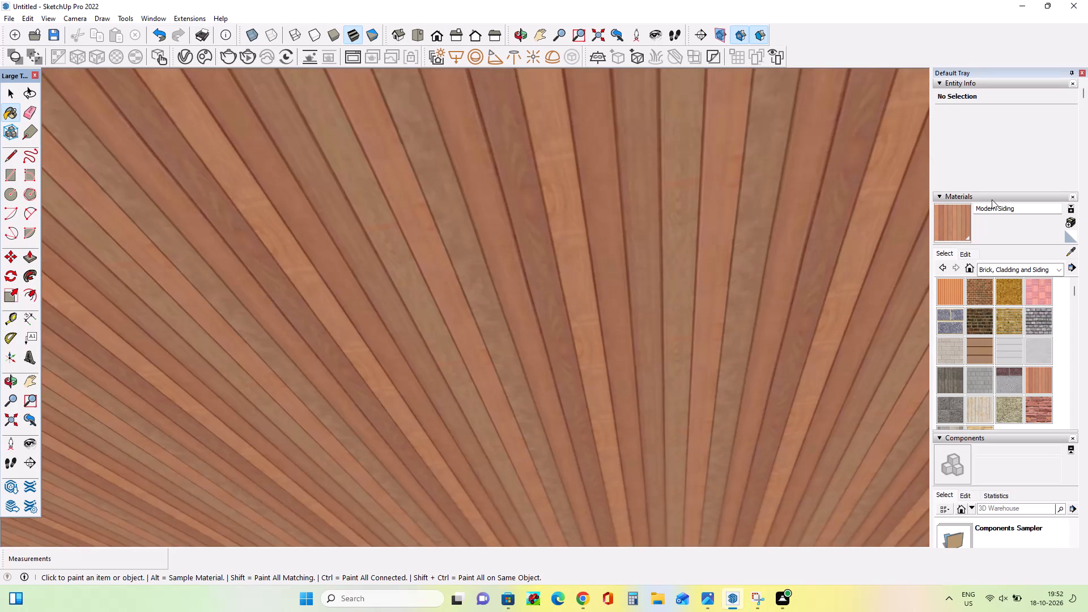
pyautogui.click(1073, 218)
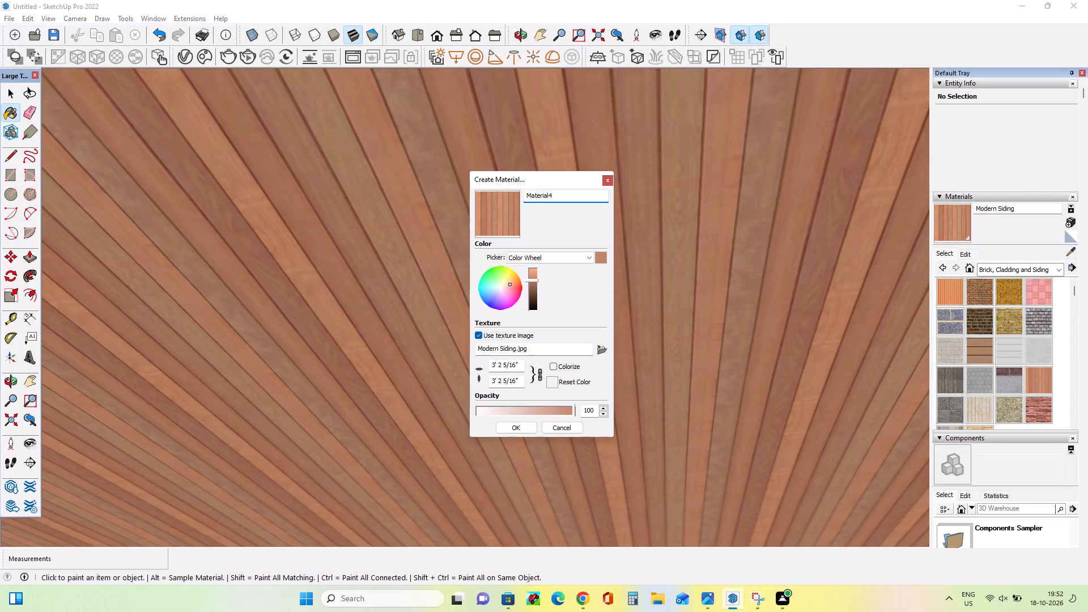
pyautogui.click(522, 362)
pyautogui.press('BackSpace')
pyautogui.press('BackSpace')
pyautogui.press('BackSpace')
pyautogui.press('BackSpace')
pyautogui.press('BackSpace')
pyautogui.press('BackSpace')
pyautogui.press('BackSpace')
pyautogui.press('BackSpace')
pyautogui.press('BackSpace')
pyautogui.press('BackSpace')
pyautogui.press('BackSpace')
pyautogui.press('BackSpace')
pyautogui.press('BackSpace')
pyautogui.press('BackSpace')
pyautogui.press('BackSpace')
pyautogui.press('BackSpace')
pyautogui.press('BackSpace')
pyautogui.press('BackSpace')
pyautogui.press('BackSpace')
pyautogui.press('BackSpace')
pyautogui.write('20')
pyautogui.press('Return')
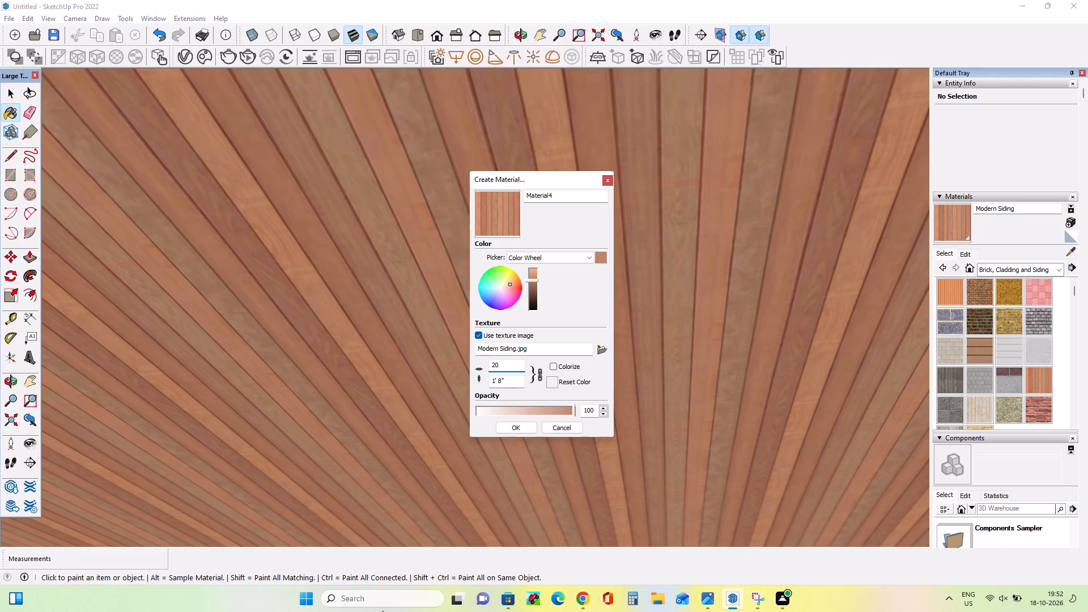
pyautogui.press("'")
pyautogui.click(523, 424)
# Repaint the lower balcony's ceiling with the new 20' siding material and check the plank scale.
pyautogui.click(514, 342)
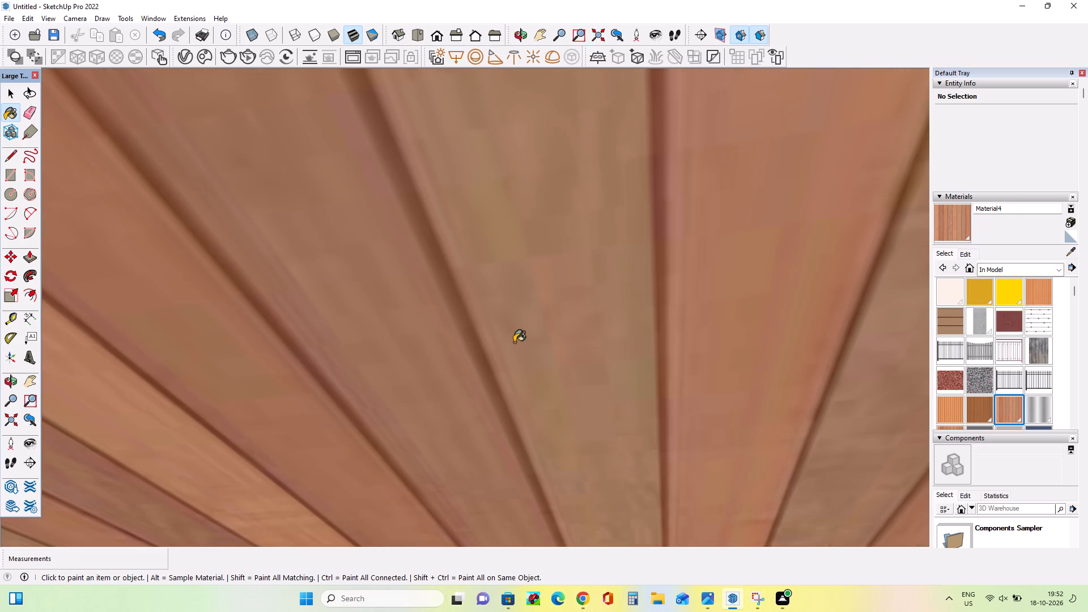
pyautogui.scroll(-20, 513, 340)
pyautogui.scroll(-9, 513, 340)
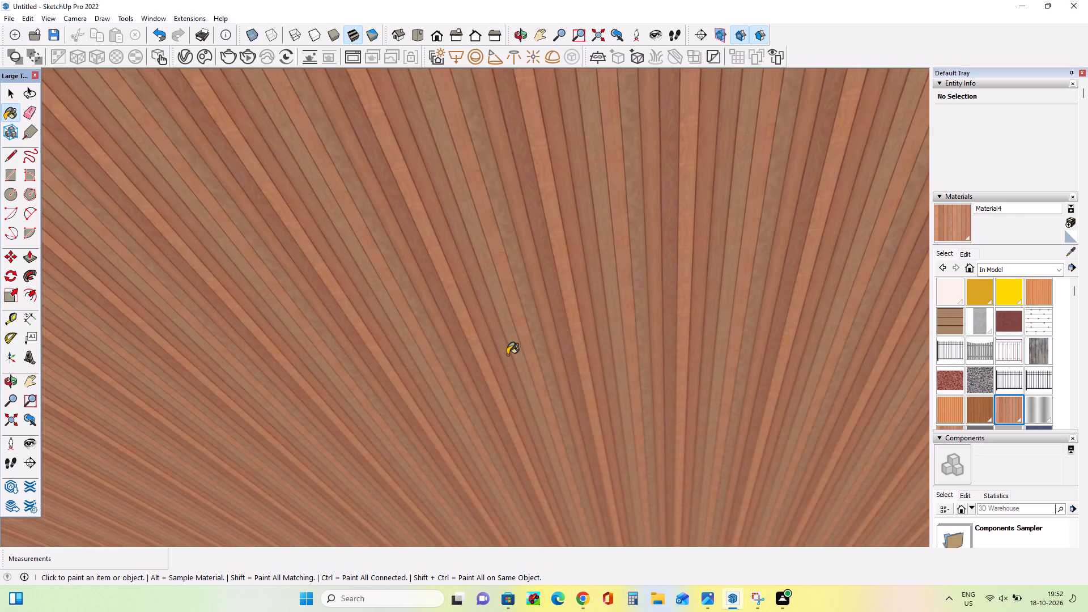
pyautogui.scroll(-20, 507, 355)
pyautogui.scroll(-5, 507, 355)
pyautogui.moveTo(505, 364); pyautogui.dragTo(532, 400, button='middle')
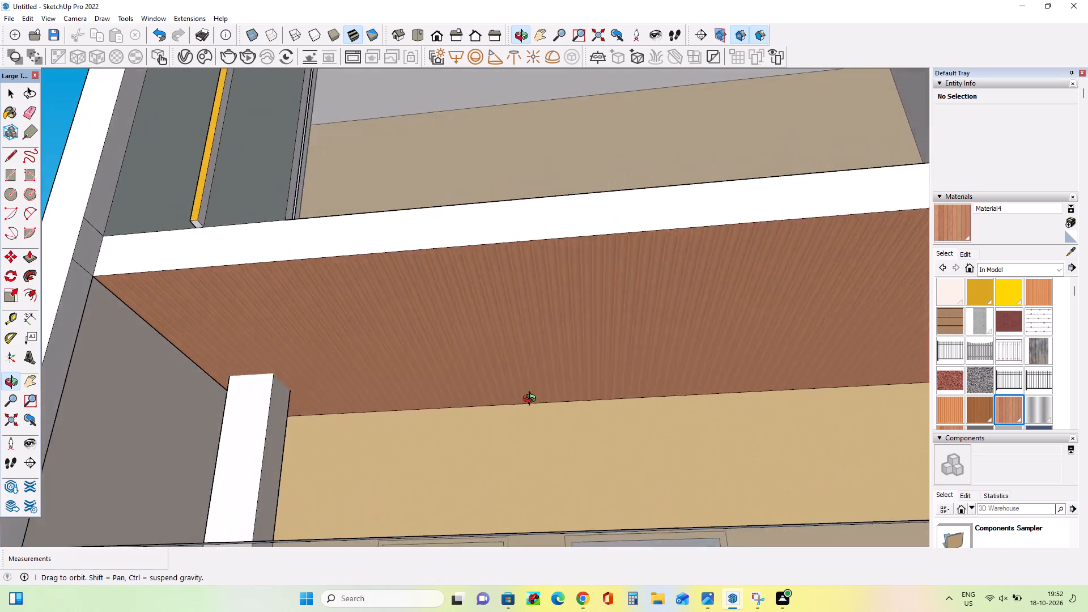
pyautogui.moveTo(532, 400); pyautogui.dragTo(657, 402, button='middle')
pyautogui.scroll(3, 563, 360)
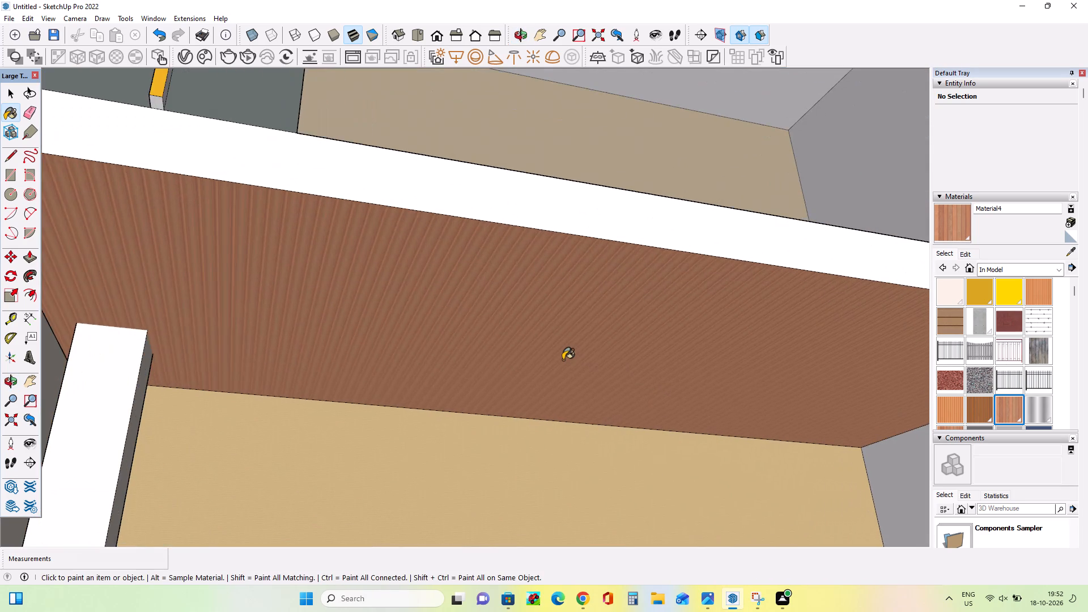
pyautogui.scroll(-9, 563, 360)
# Paint the recessed faces of both round windows with the new siding material.
pyautogui.moveTo(563, 360); pyautogui.dragTo(490, 316, button='middle')
pyautogui.scroll(-6, 503, 305)
pyautogui.moveTo(835, 319); pyautogui.dragTo(844, 401, button='middle')
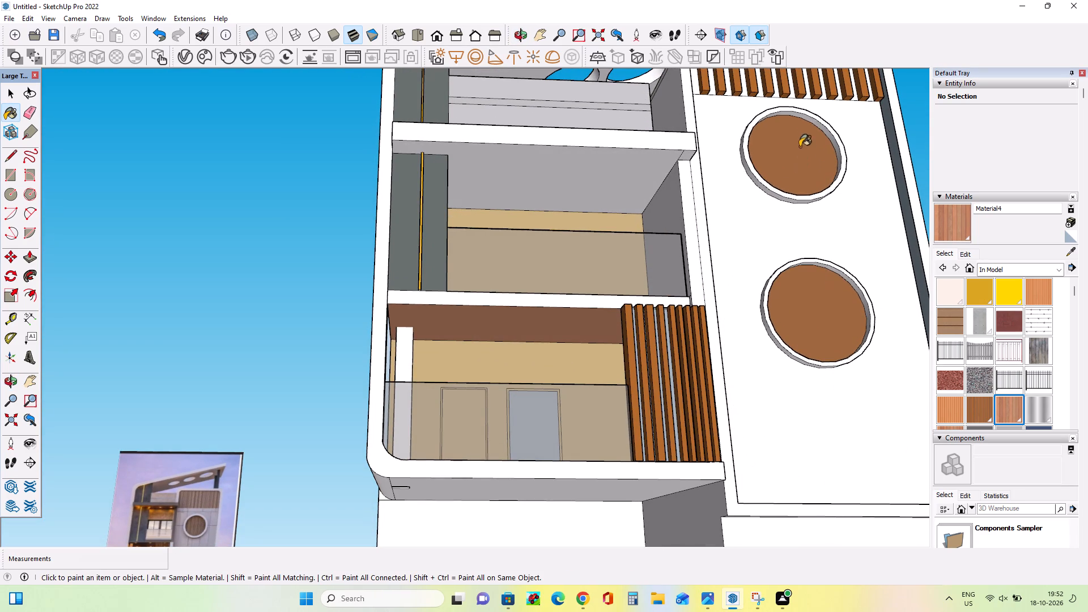
pyautogui.click(803, 126)
pyautogui.click(818, 297)
# Paint the upper balcony's ceiling with the new siding material.
pyautogui.moveTo(820, 353); pyautogui.dragTo(732, 407, button='middle')
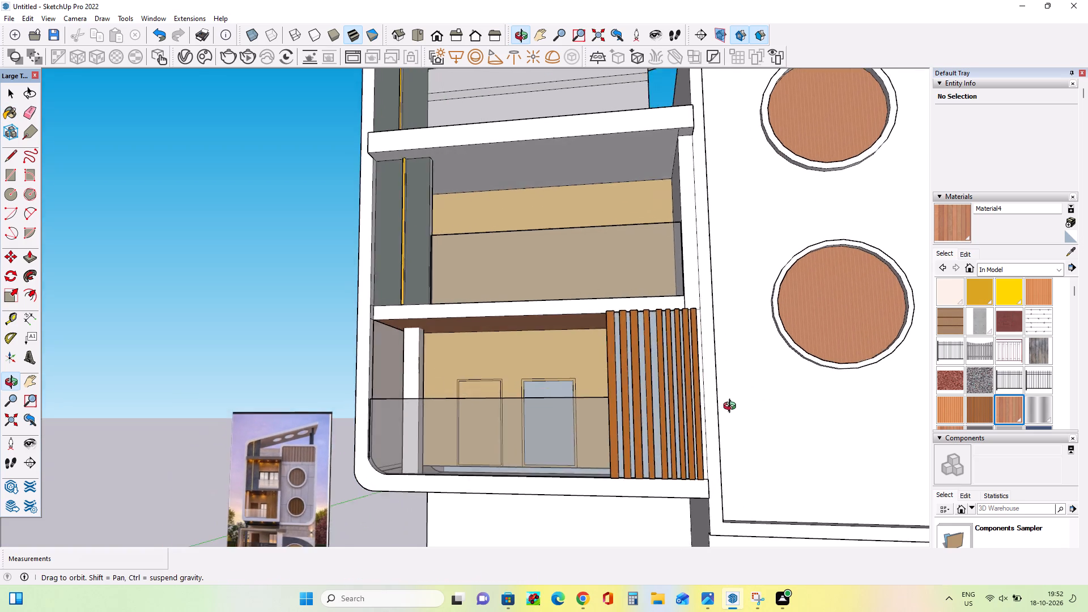
pyautogui.moveTo(732, 407); pyautogui.dragTo(771, 436, button='middle')
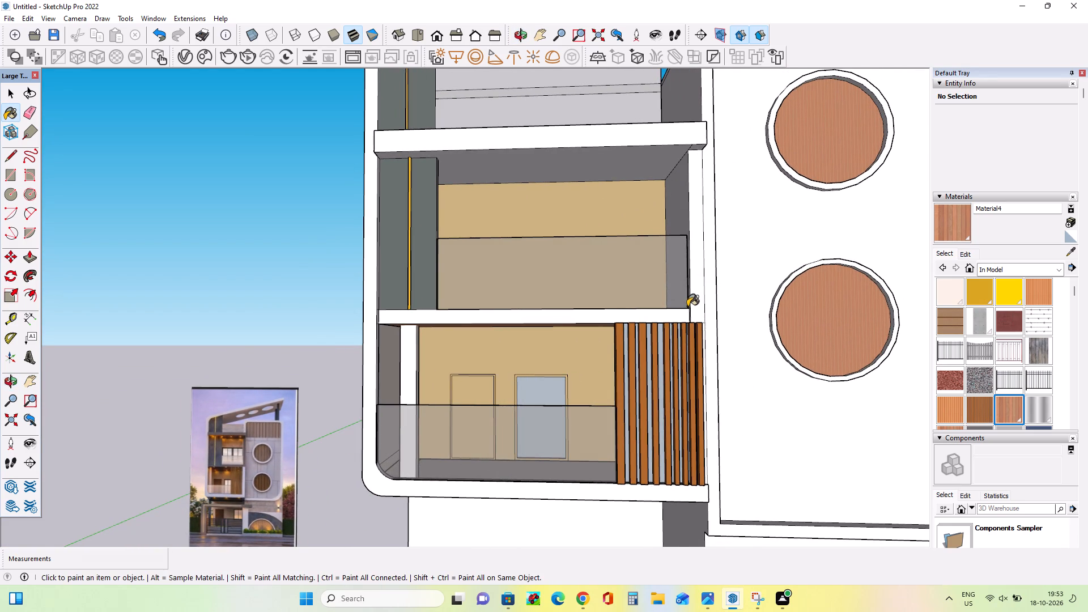
pyautogui.moveTo(687, 307); pyautogui.dragTo(699, 338, button='middle')
pyautogui.click(500, 169)
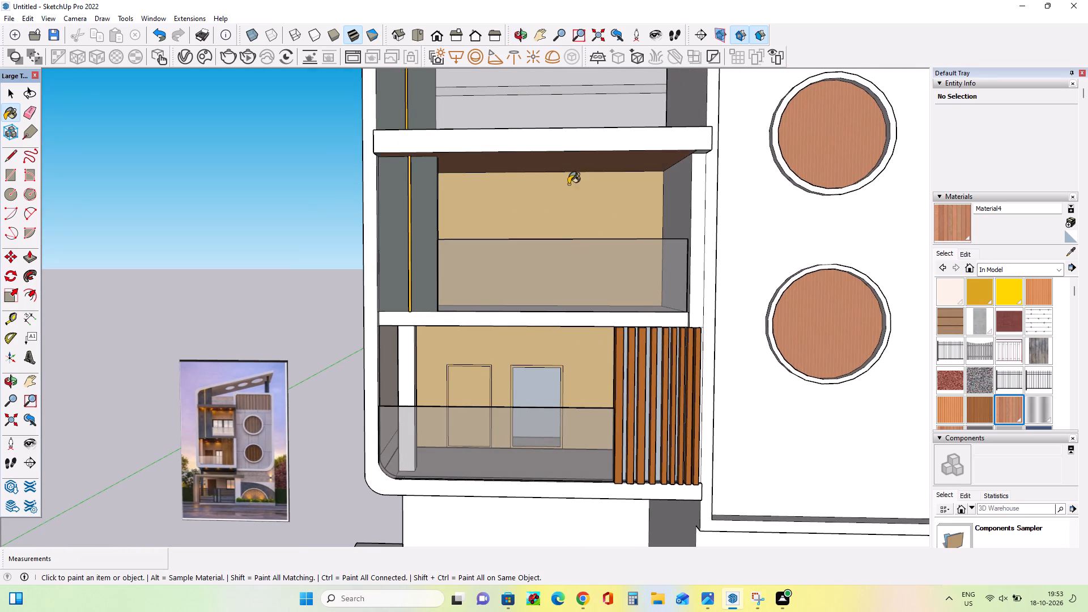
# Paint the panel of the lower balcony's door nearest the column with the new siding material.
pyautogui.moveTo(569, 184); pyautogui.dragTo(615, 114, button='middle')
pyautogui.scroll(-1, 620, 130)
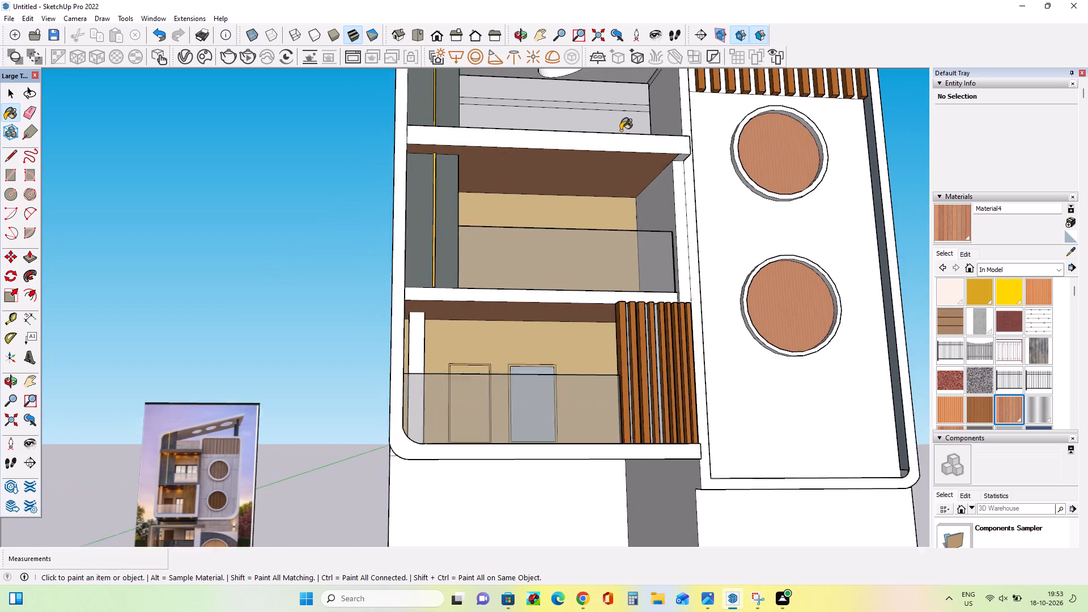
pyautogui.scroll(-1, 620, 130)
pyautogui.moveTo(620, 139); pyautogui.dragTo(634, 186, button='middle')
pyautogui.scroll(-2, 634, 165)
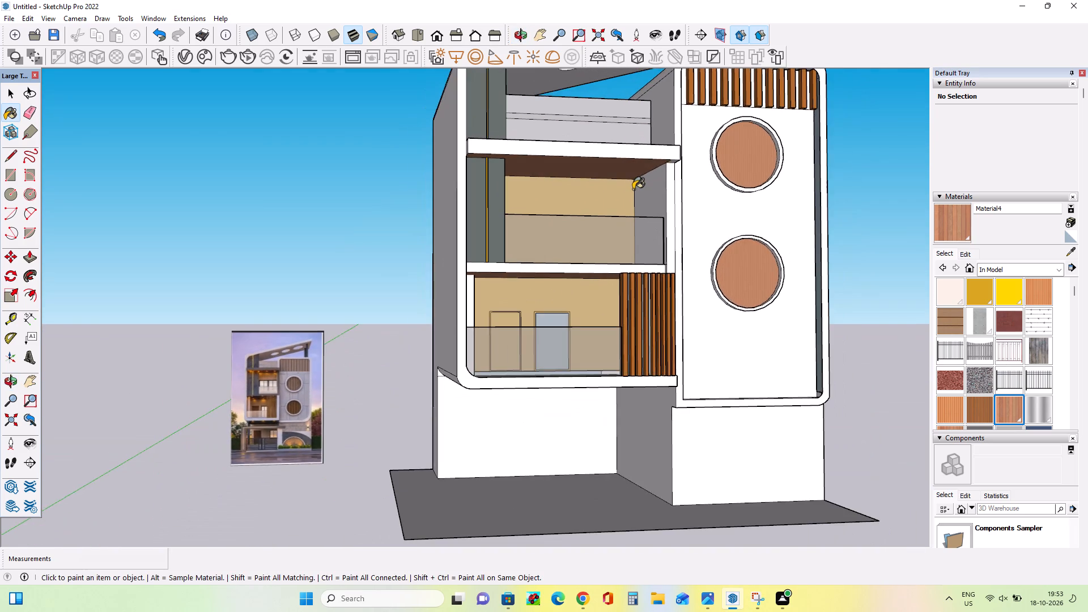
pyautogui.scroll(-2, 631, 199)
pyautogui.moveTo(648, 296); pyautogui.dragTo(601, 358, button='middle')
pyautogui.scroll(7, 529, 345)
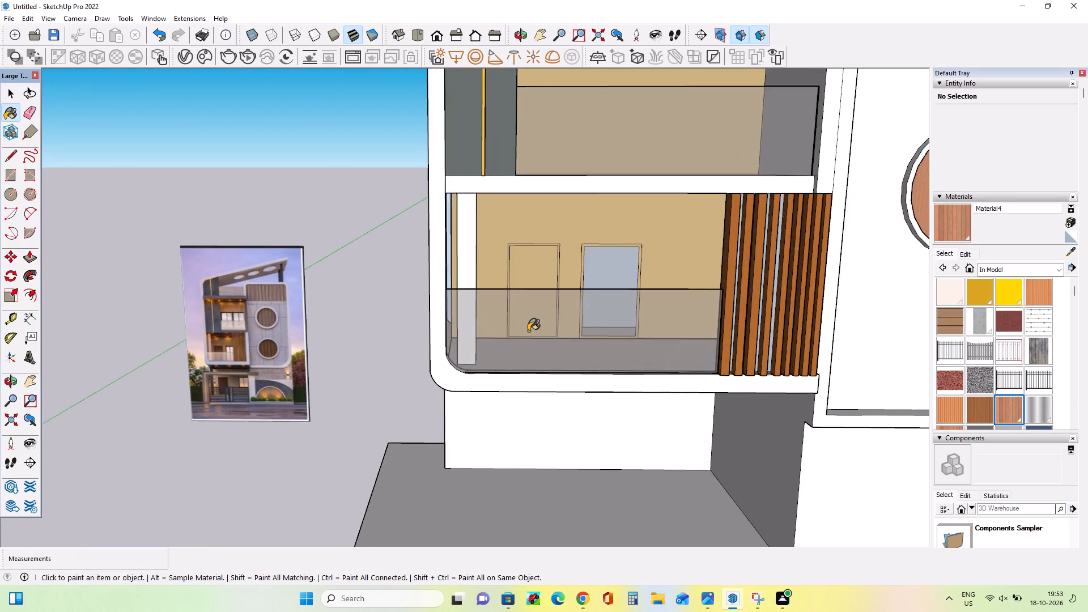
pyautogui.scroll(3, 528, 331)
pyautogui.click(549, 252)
# Paint the frame of the lower balcony's door nearest the column with the new siding material.
pyautogui.moveTo(559, 270); pyautogui.dragTo(622, 271, button='middle')
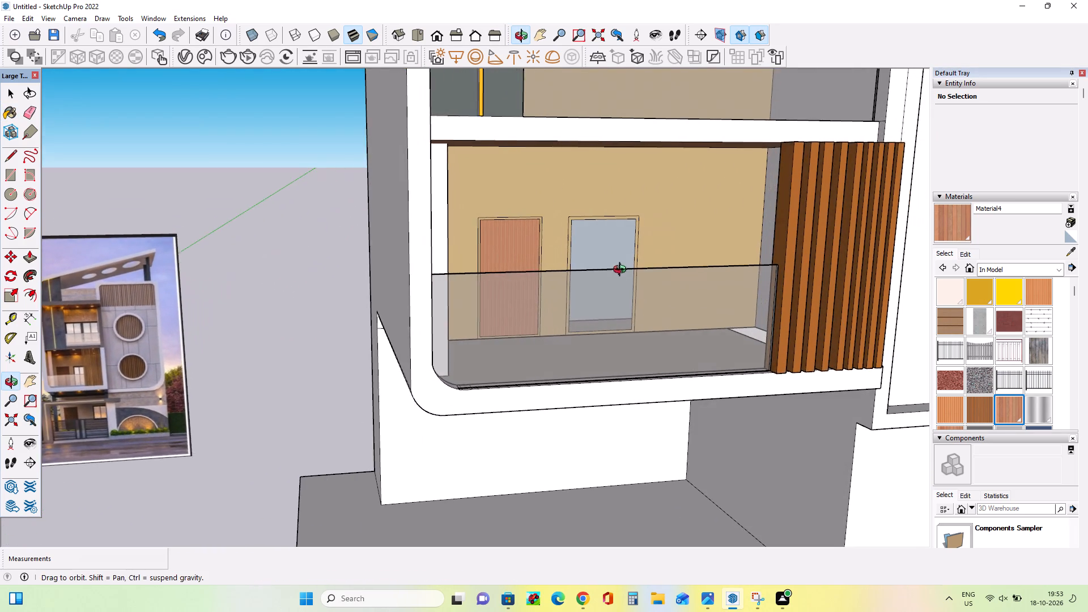
pyautogui.moveTo(622, 271); pyautogui.dragTo(549, 292, button='middle')
pyautogui.scroll(7, 510, 248)
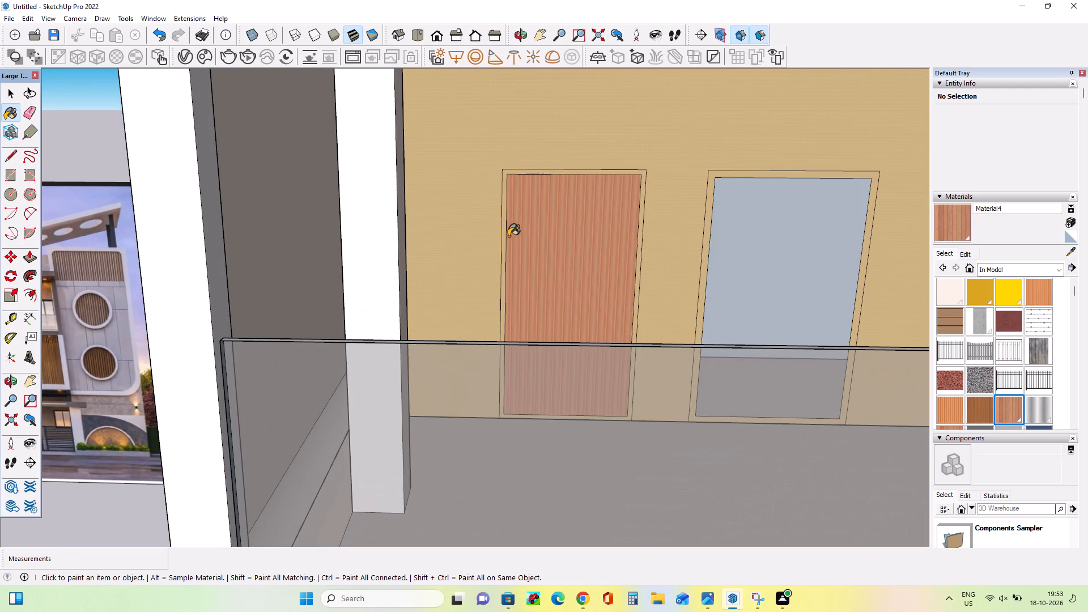
pyautogui.click(502, 233)
pyautogui.click(502, 233)
pyautogui.scroll(1, 502, 233)
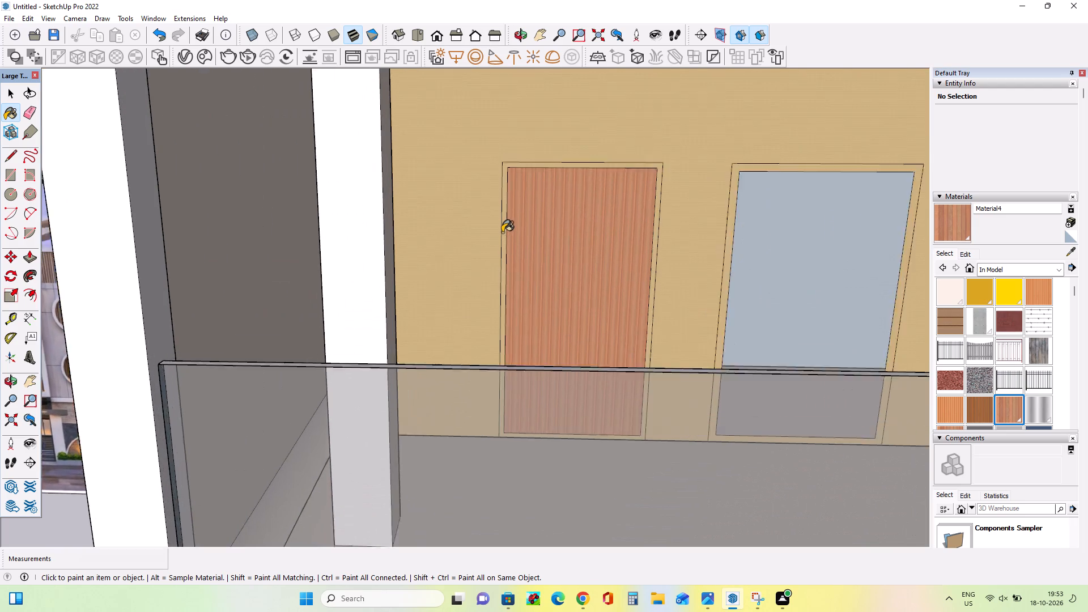
pyautogui.scroll(6, 502, 232)
pyautogui.click(504, 229)
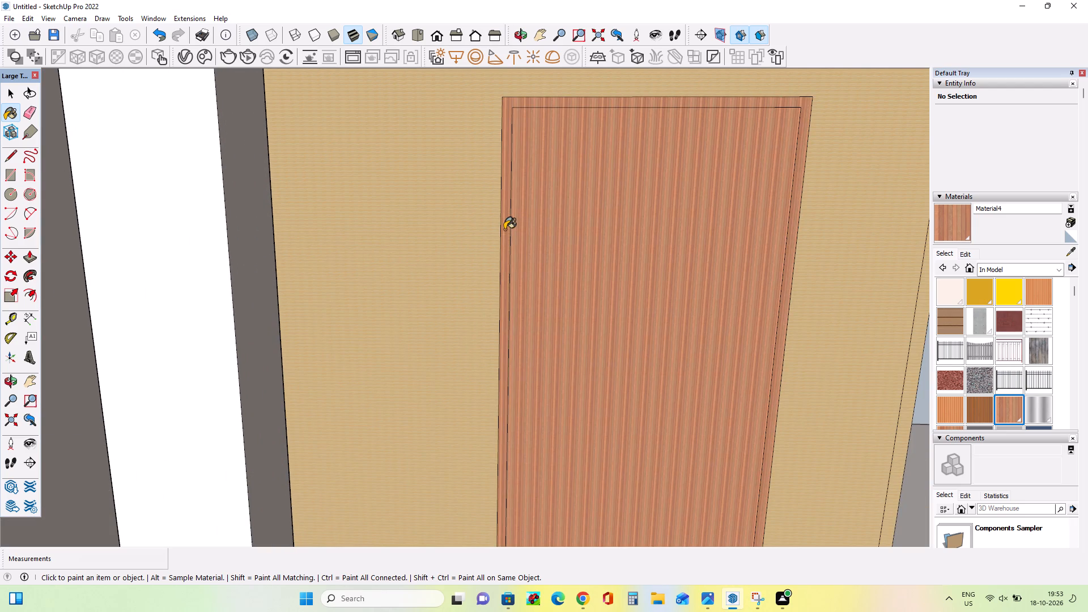
# Paint the panel of the door nearest the column with Cladding Siding Tan from the model's materials.
pyautogui.scroll(-4, 481, 231)
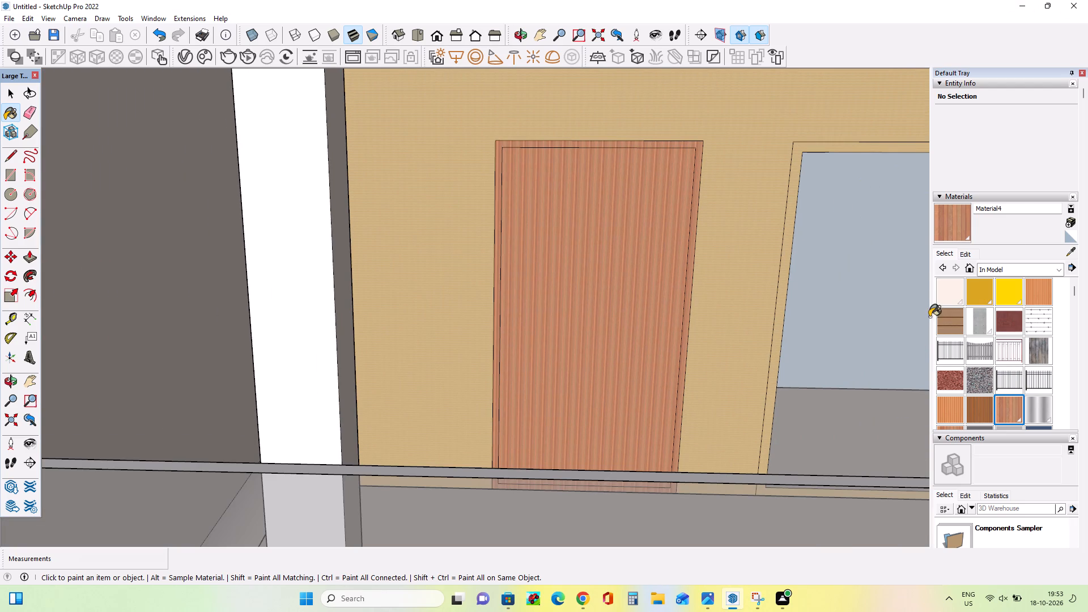
pyautogui.click(953, 333)
pyautogui.click(617, 272)
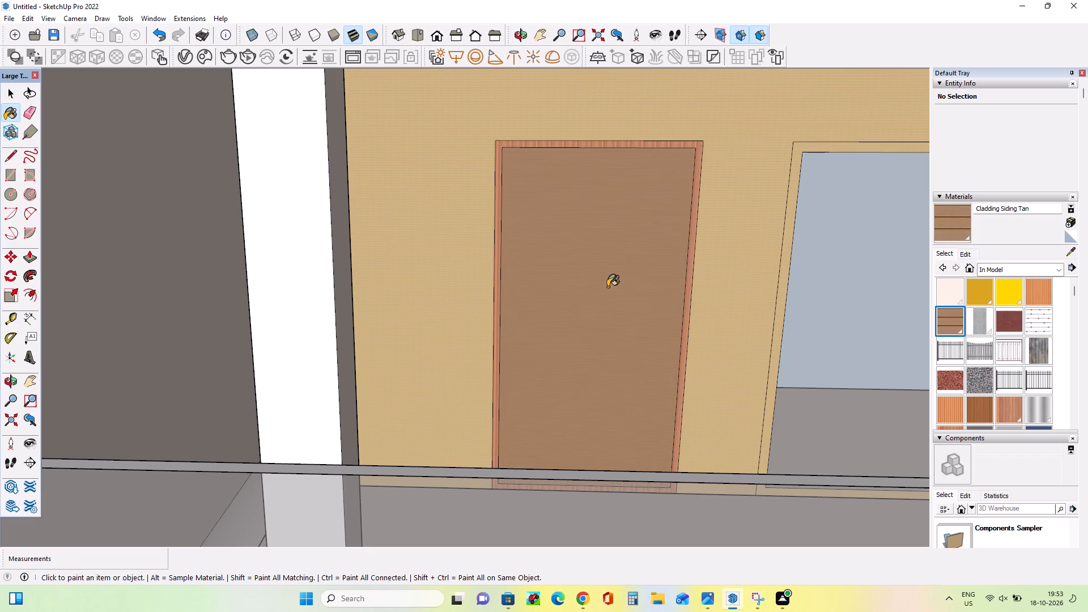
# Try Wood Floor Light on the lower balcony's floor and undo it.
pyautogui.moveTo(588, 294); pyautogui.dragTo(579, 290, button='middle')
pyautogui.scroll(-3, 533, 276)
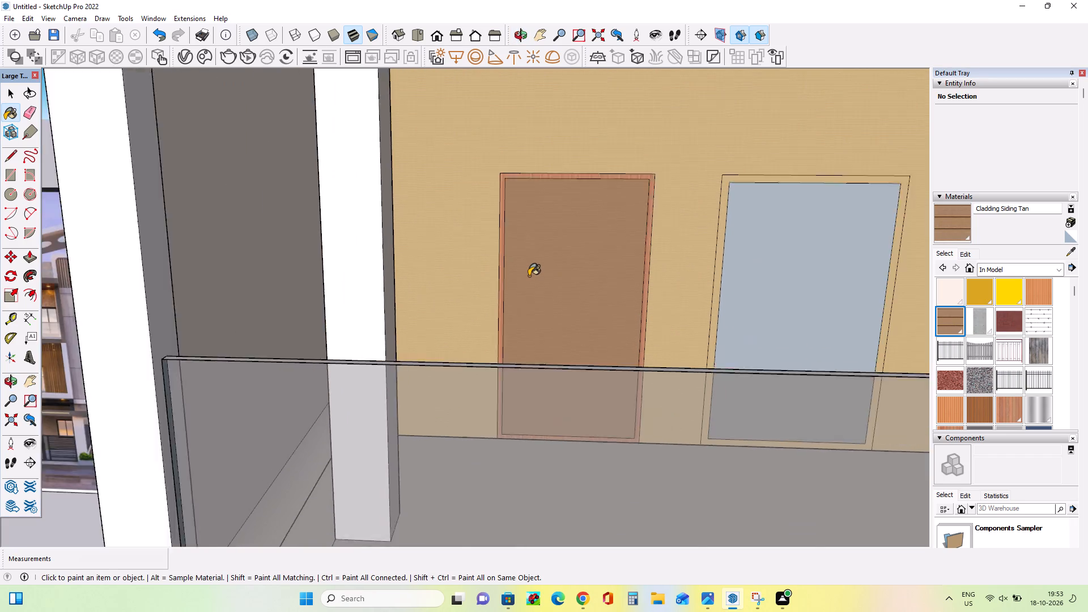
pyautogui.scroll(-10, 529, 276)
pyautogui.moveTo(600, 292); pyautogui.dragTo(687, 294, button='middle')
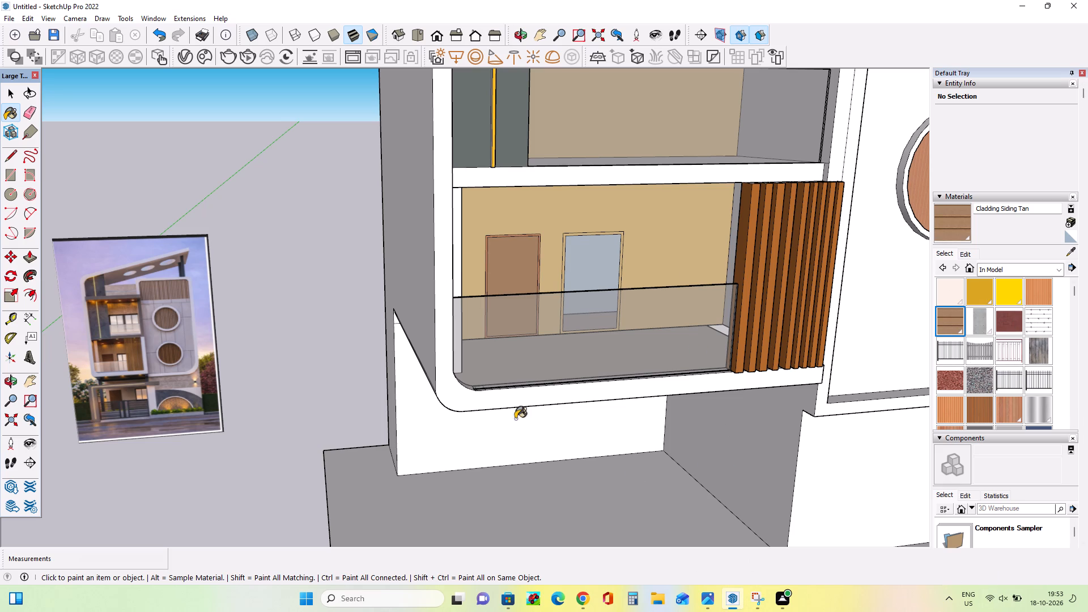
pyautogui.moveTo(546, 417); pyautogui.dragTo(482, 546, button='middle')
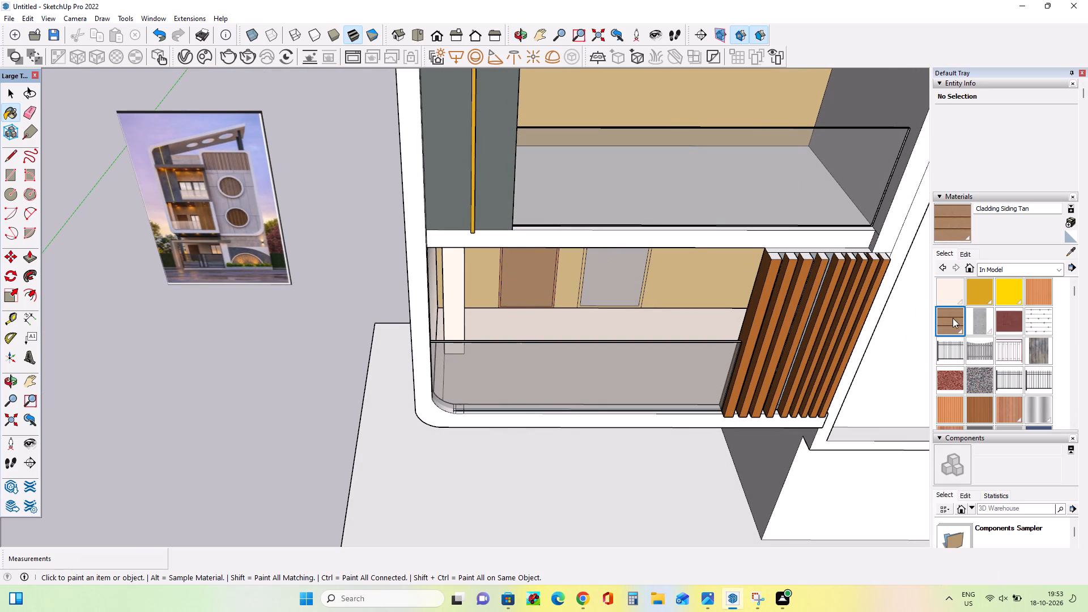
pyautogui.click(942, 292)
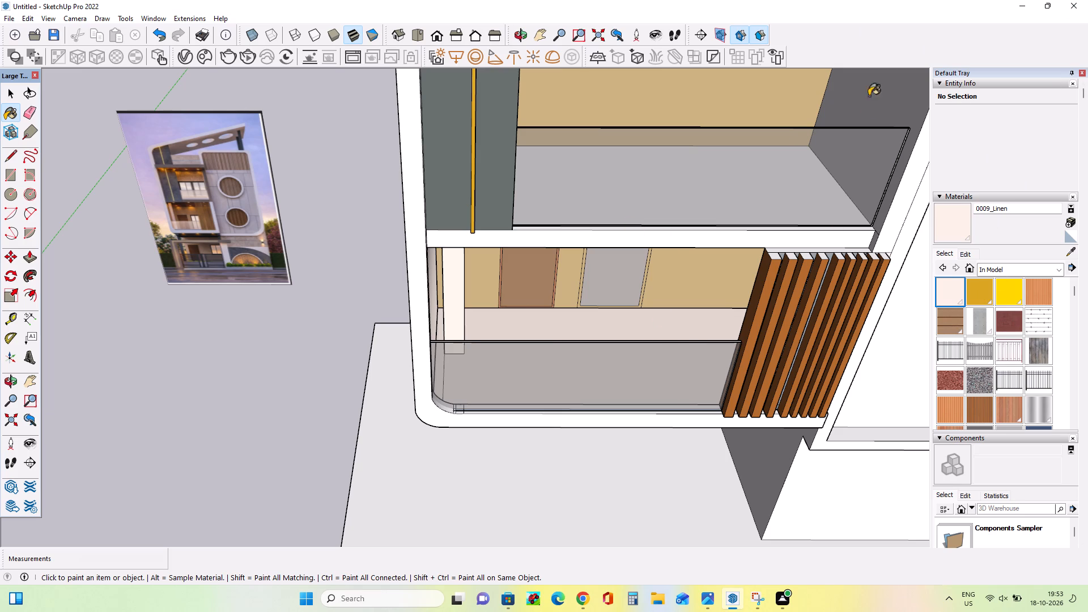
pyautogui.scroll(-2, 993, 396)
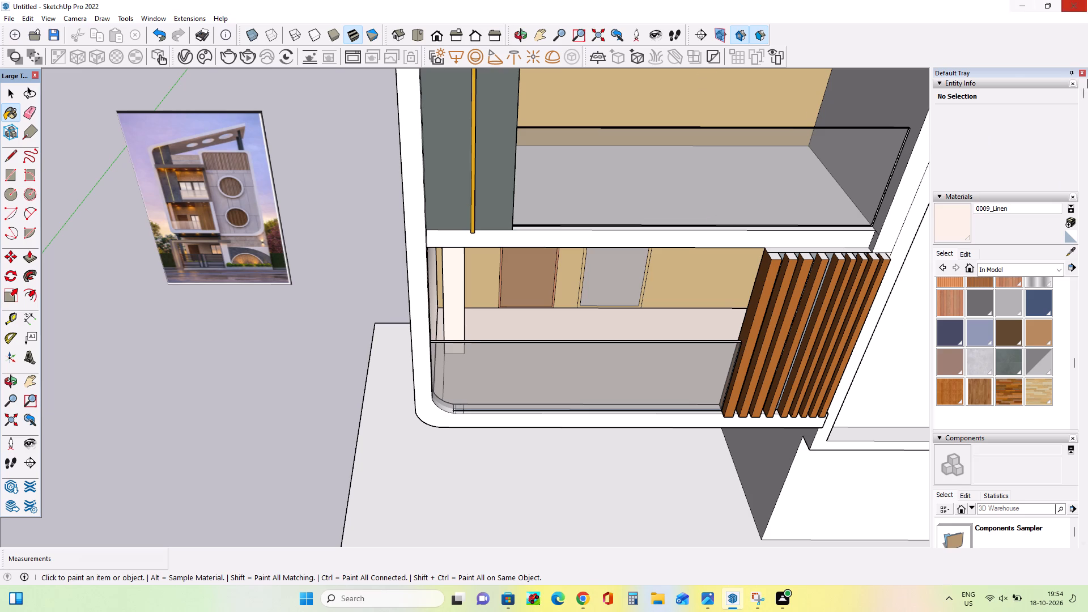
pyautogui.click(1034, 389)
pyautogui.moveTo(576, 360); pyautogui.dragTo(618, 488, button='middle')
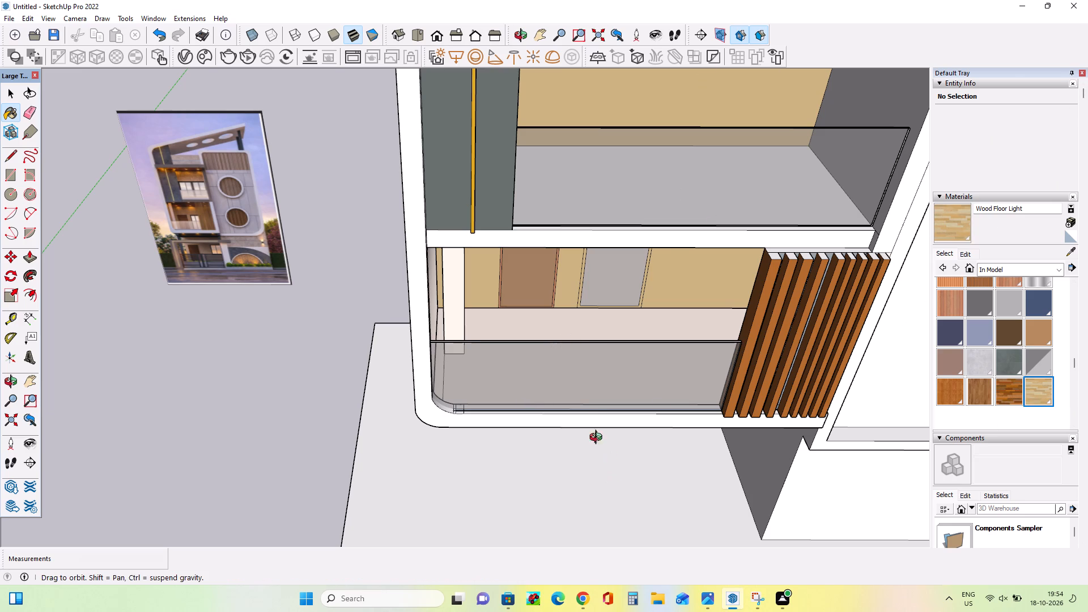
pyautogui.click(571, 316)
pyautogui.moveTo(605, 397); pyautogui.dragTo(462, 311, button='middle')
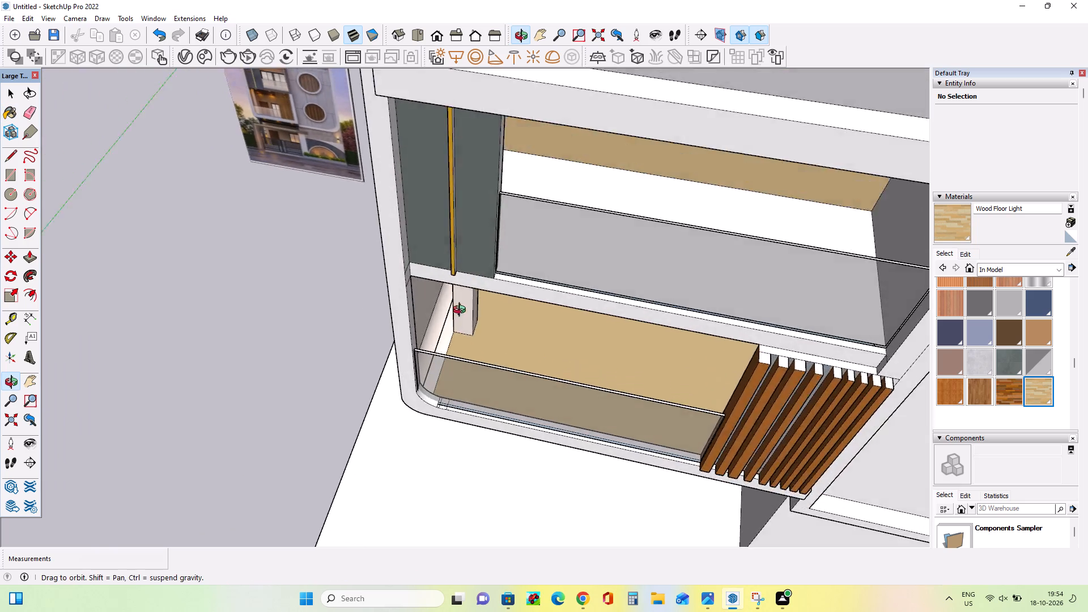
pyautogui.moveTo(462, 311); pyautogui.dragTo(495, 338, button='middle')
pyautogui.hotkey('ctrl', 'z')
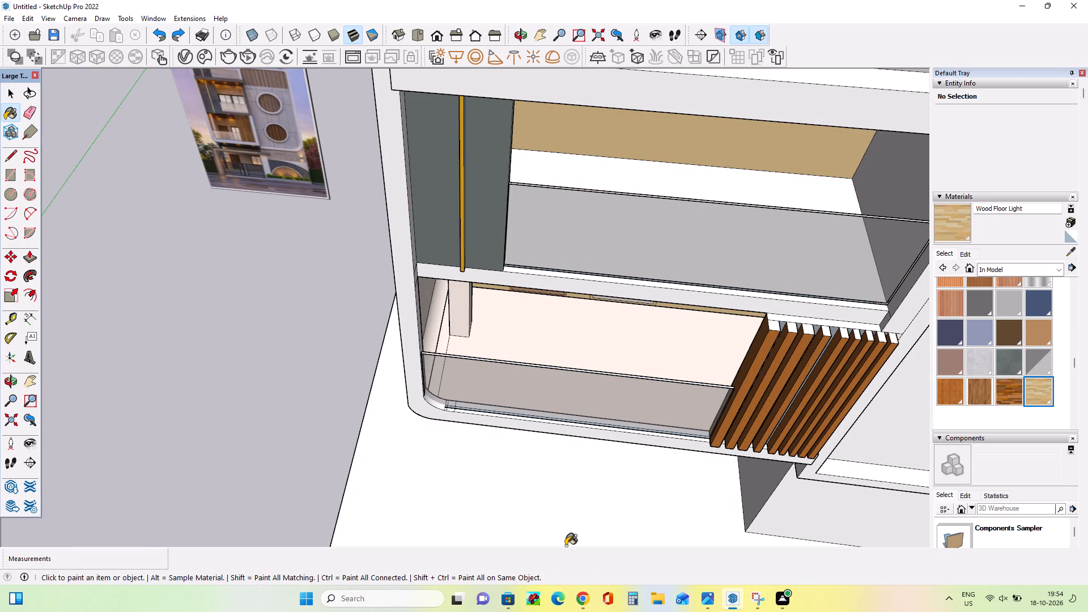
# Paint the tower's front face around the round windows with Polished Concrete New.
pyautogui.scroll(-6, 352, 549)
pyautogui.scroll(-8, 522, 537)
pyautogui.moveTo(524, 534); pyautogui.dragTo(512, 314, button='middle')
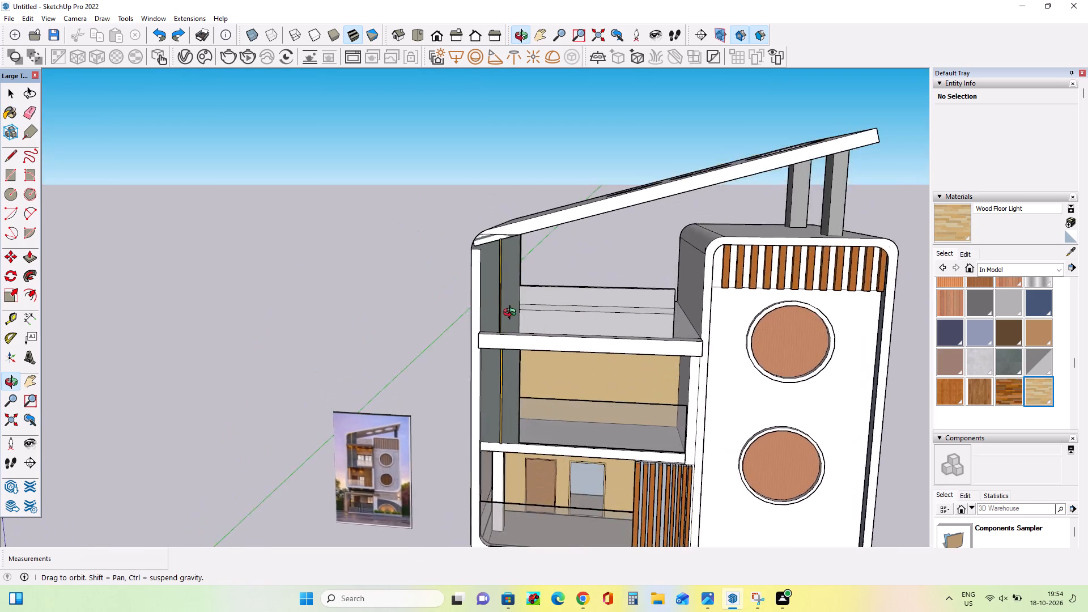
pyautogui.moveTo(512, 314); pyautogui.dragTo(512, 314, button='middle')
pyautogui.scroll(-7, 505, 320)
pyautogui.moveTo(562, 427); pyautogui.dragTo(586, 381, button='middle')
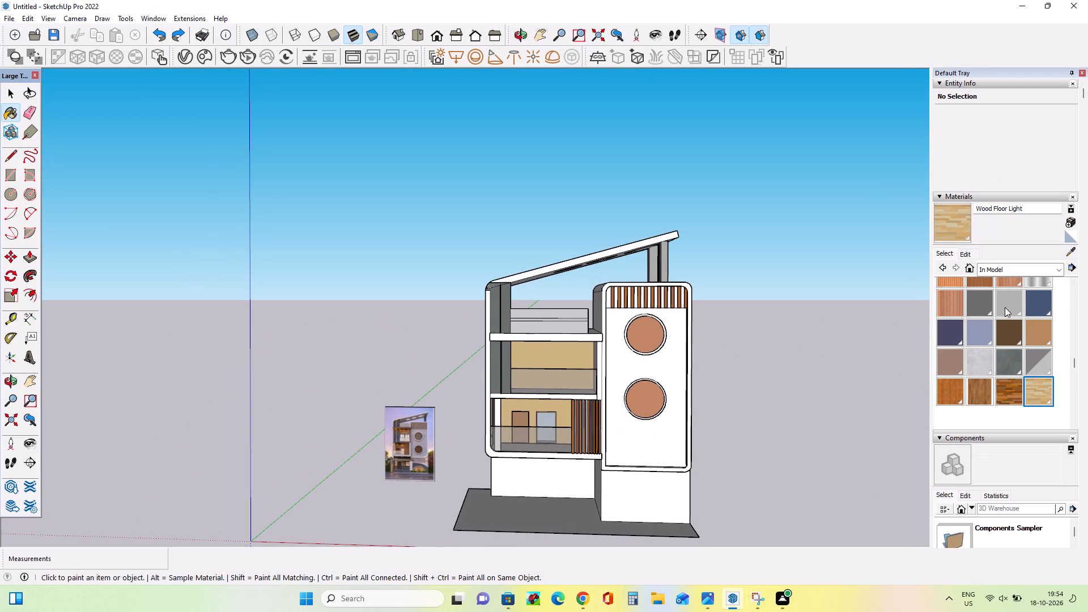
pyautogui.click(986, 358)
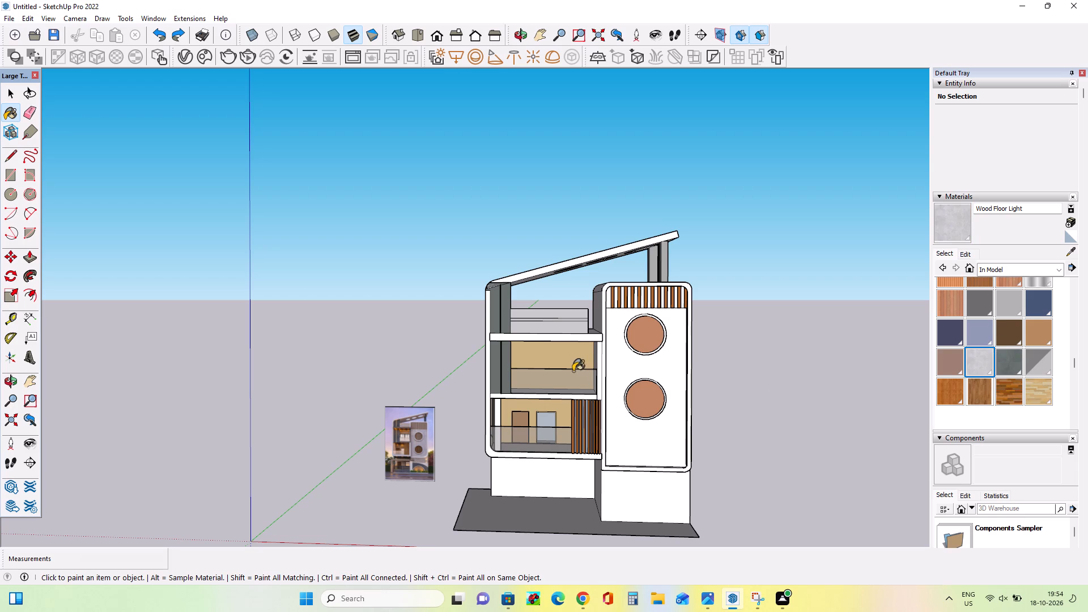
pyautogui.click(622, 364)
# Examine the painted facade from above and from the front with the whole building framed.
pyautogui.moveTo(619, 397); pyautogui.dragTo(600, 399, button='middle')
pyautogui.scroll(-2, 631, 476)
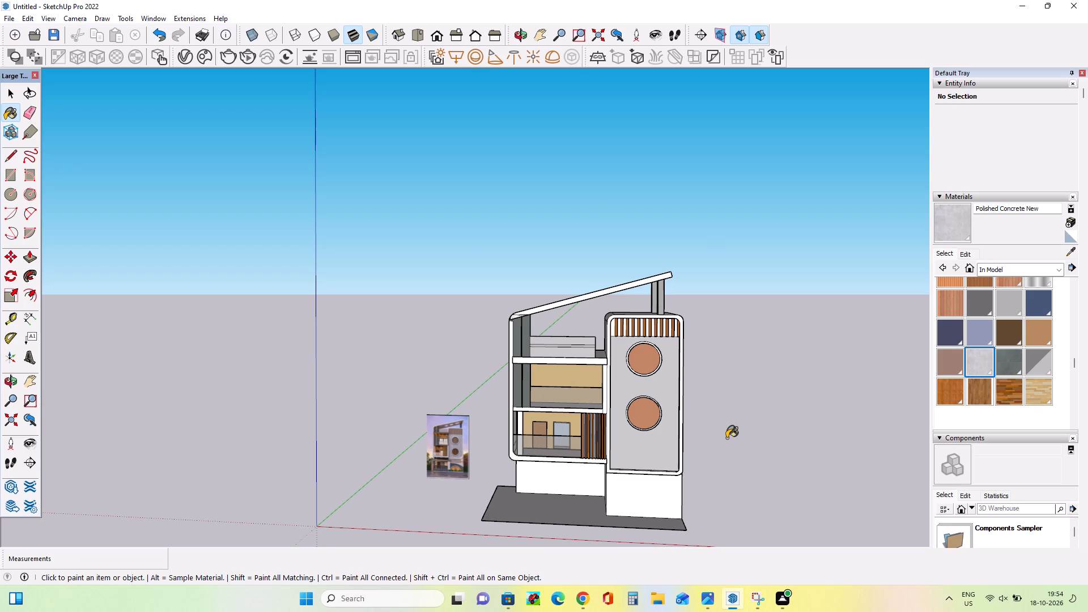
pyautogui.moveTo(722, 427); pyautogui.dragTo(730, 458, button='middle')
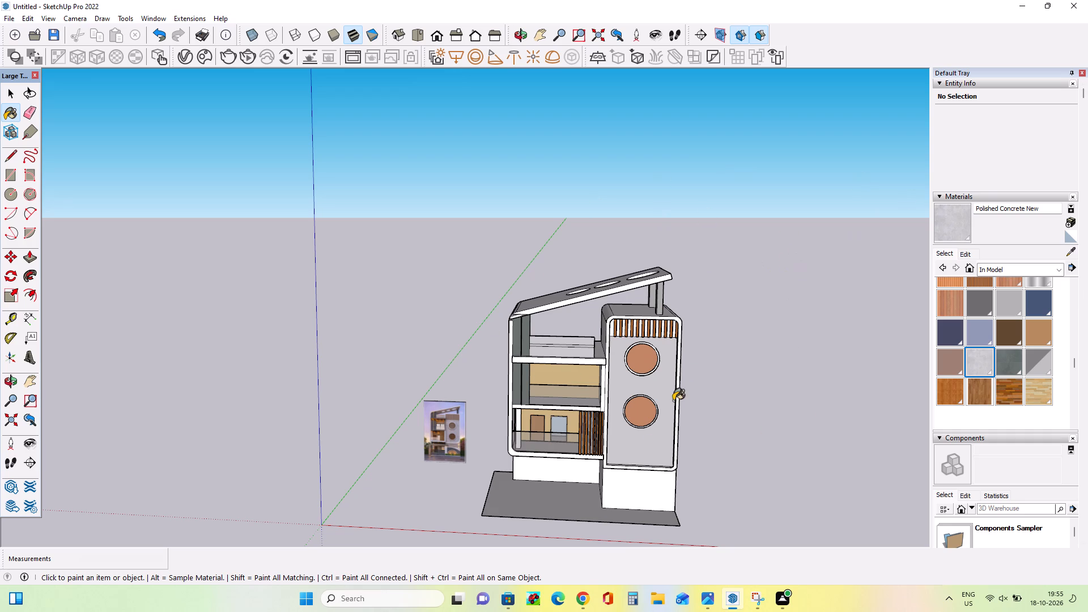
pyautogui.moveTo(673, 401); pyautogui.dragTo(679, 454, button='middle')
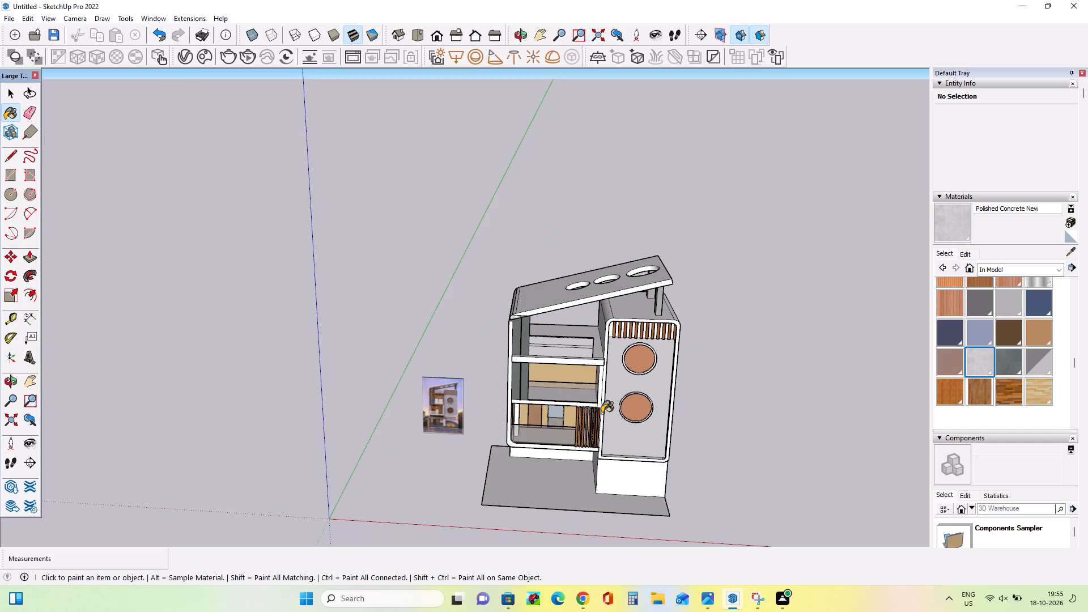
pyautogui.moveTo(602, 413); pyautogui.dragTo(602, 331, button='middle')
pyautogui.scroll(3, 655, 457)
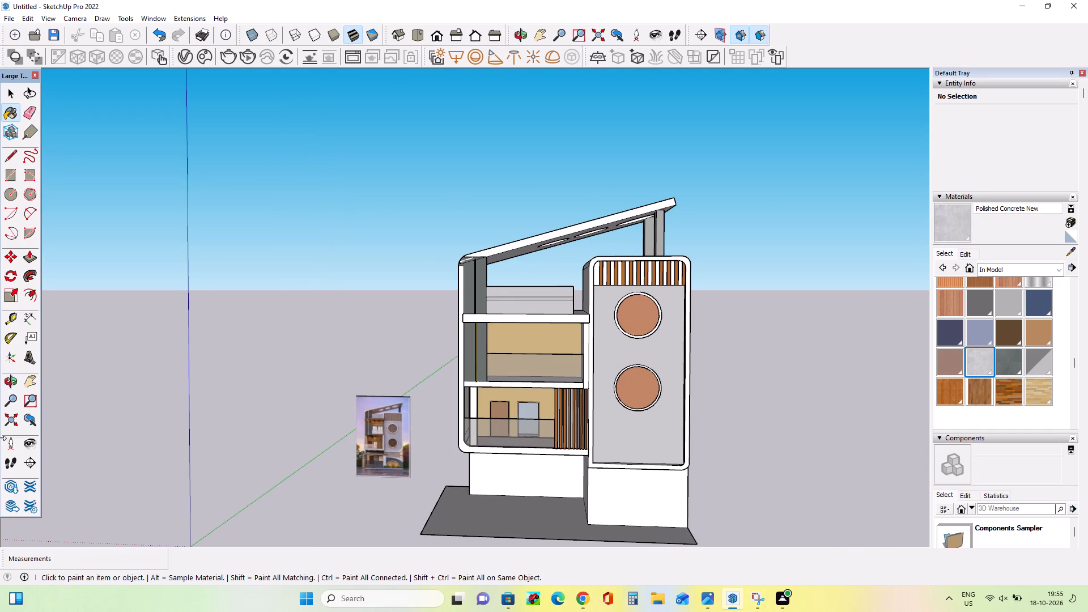
pyautogui.click(31, 379)
pyautogui.moveTo(418, 403); pyautogui.dragTo(372, 347)
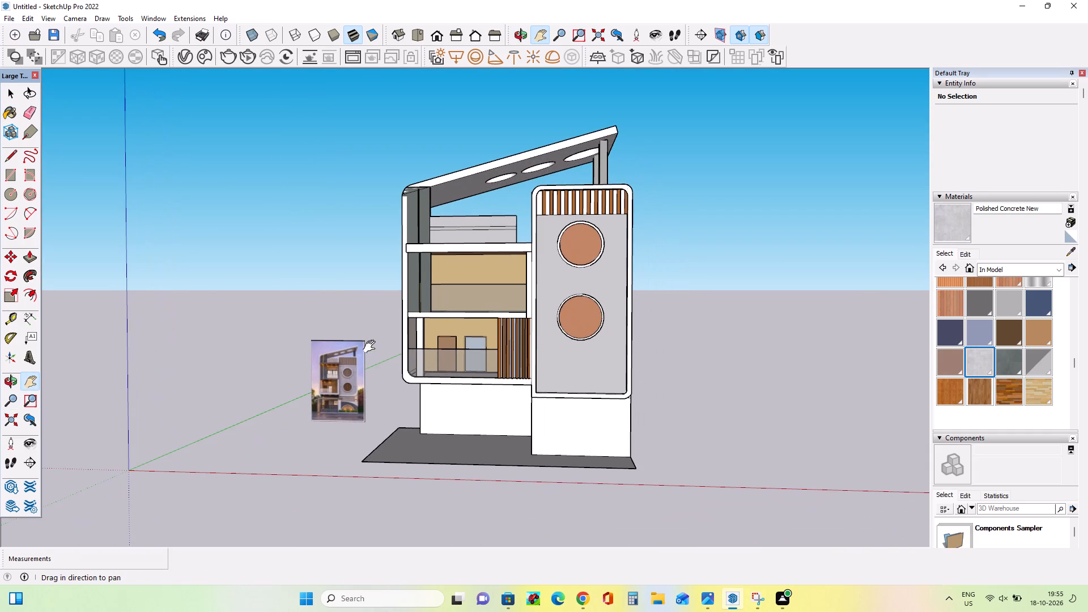
pyautogui.scroll(2, 516, 346)
pyautogui.moveTo(516, 346); pyautogui.dragTo(520, 366)
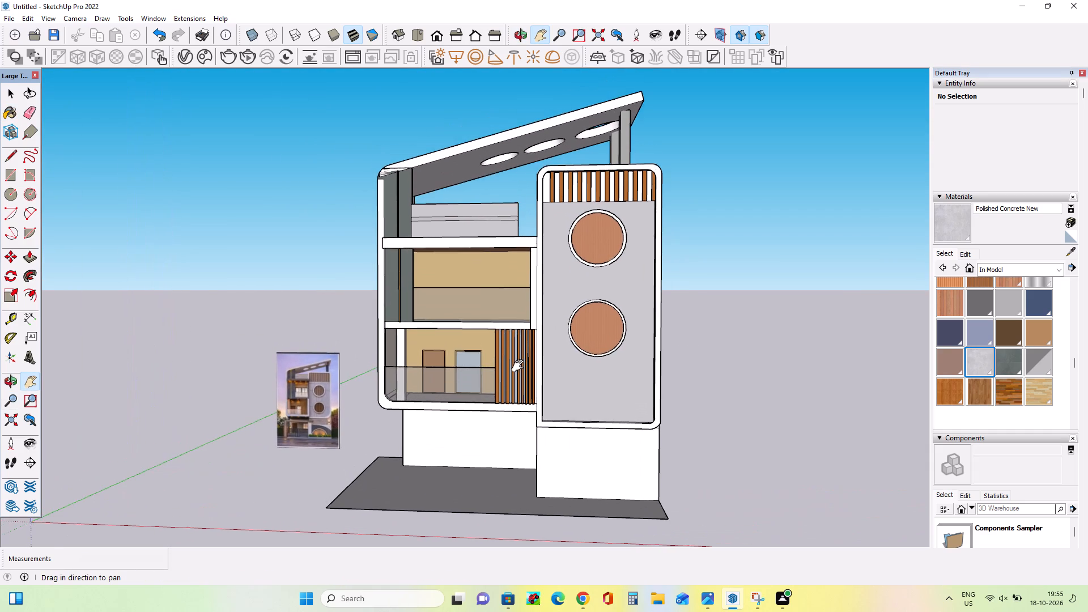
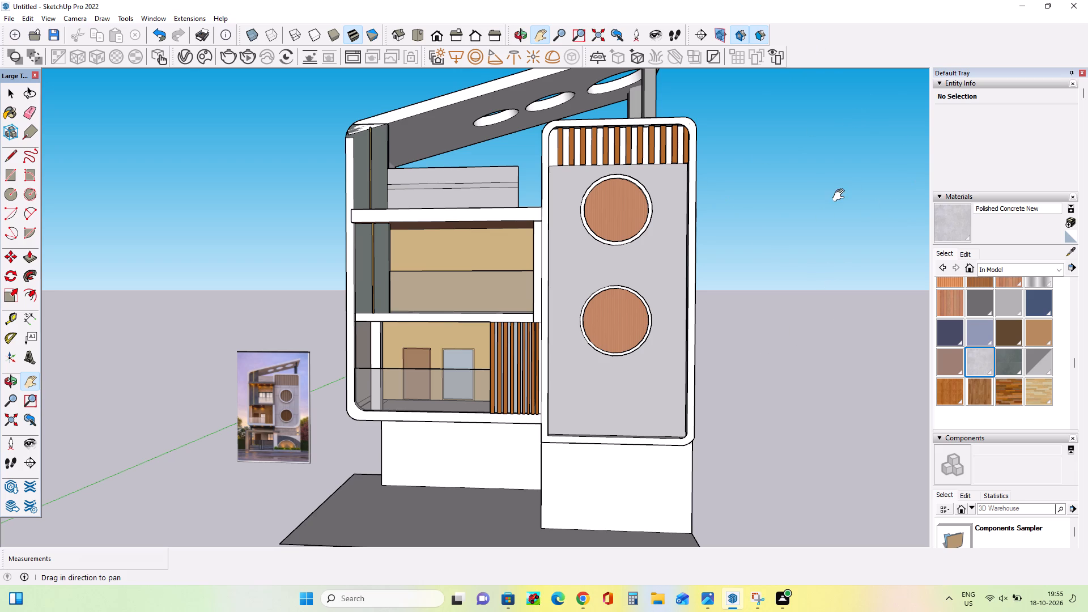
# Paint the ground slab in front of the building with Polished Concrete New.
pyautogui.click(977, 362)
pyautogui.click(463, 530)
pyautogui.moveTo(491, 497); pyautogui.dragTo(497, 530, button='middle')
pyautogui.click(441, 524)
pyautogui.moveTo(569, 437); pyautogui.dragTo(572, 453, button='middle')
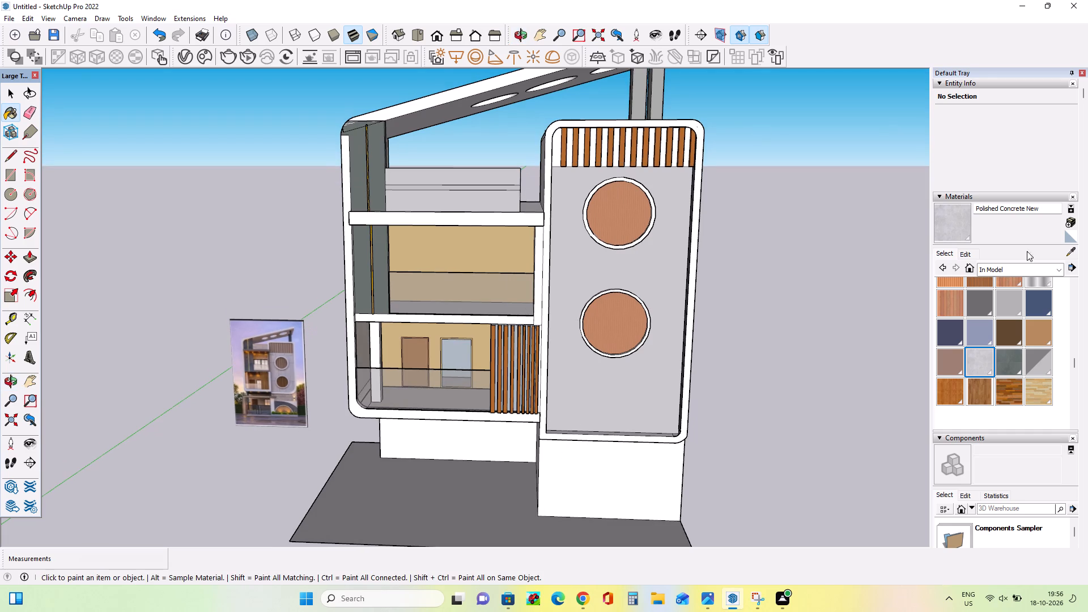
# Paint the back walls of the upper and lower balconies with 0009_Linen from the Colors-Named collection.
pyautogui.click(996, 266)
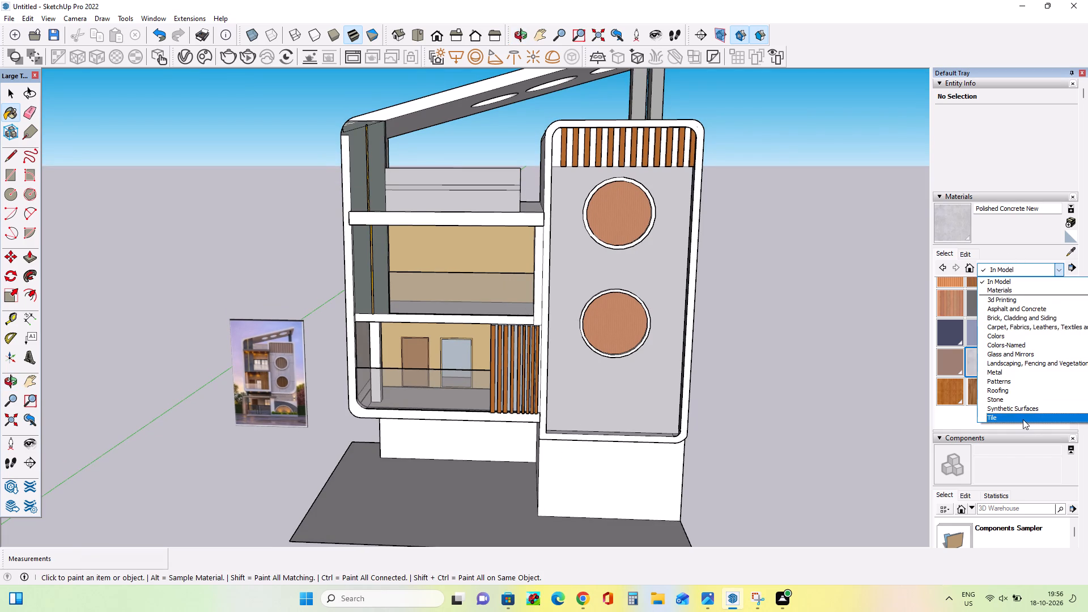
pyautogui.scroll(3, 1009, 326)
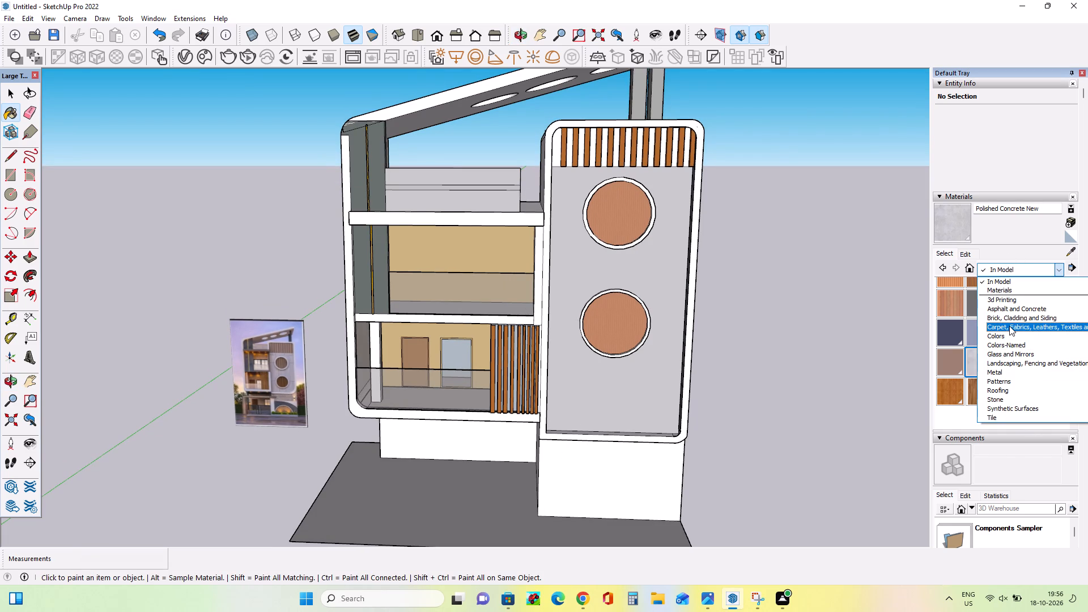
pyautogui.scroll(3, 1009, 326)
pyautogui.click(1018, 344)
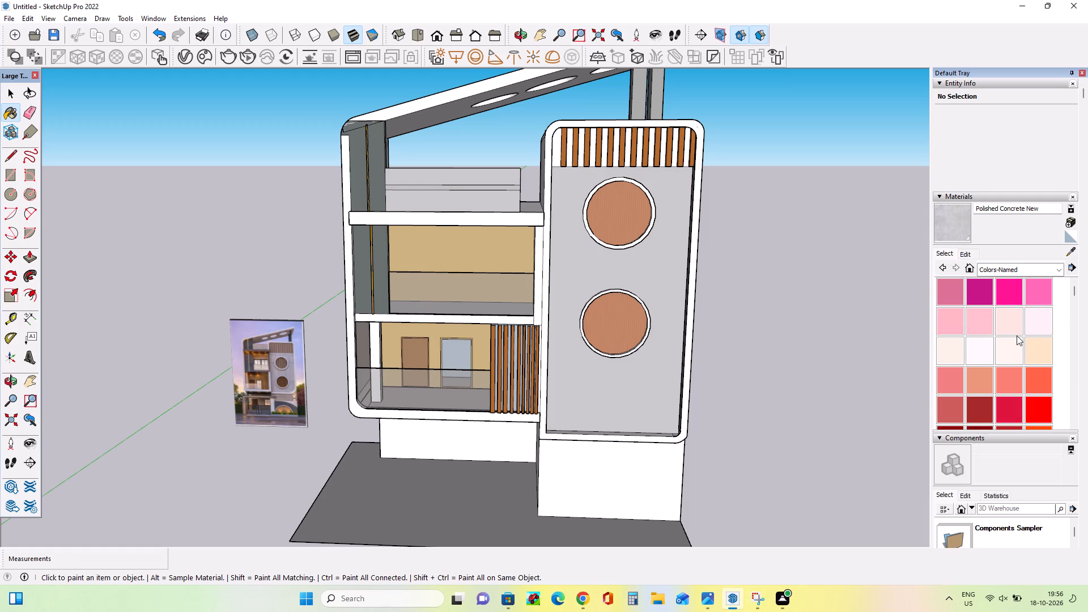
pyautogui.click(942, 352)
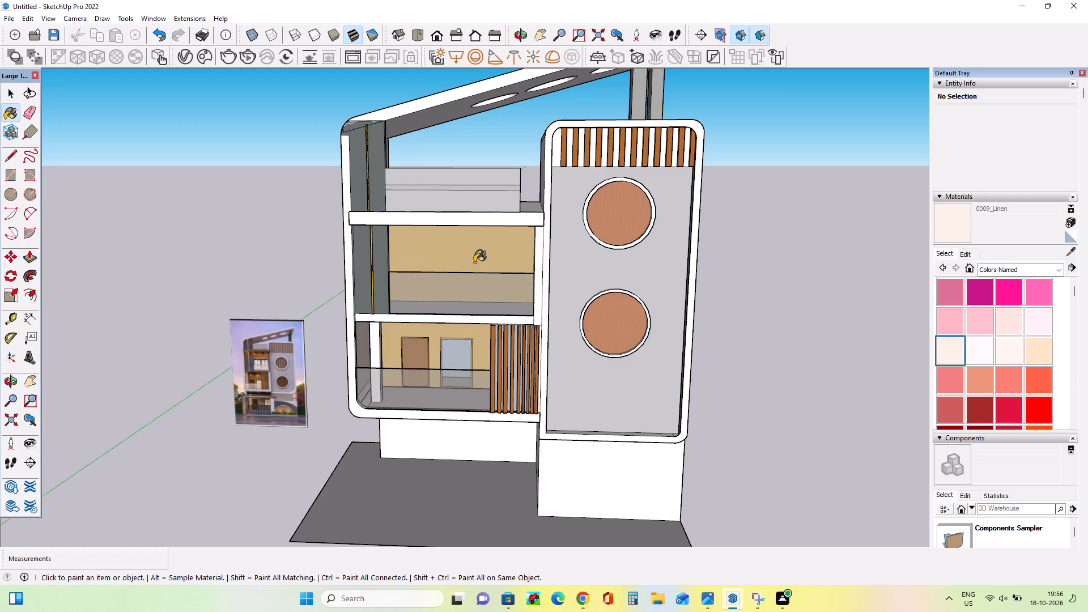
pyautogui.click(479, 257)
pyautogui.click(462, 265)
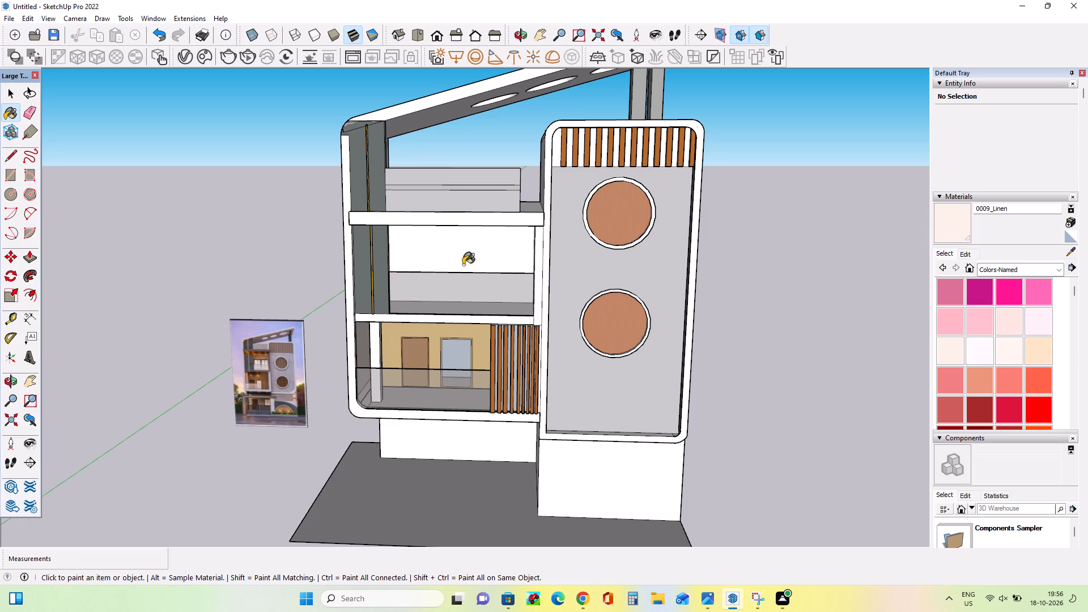
pyautogui.click(478, 346)
# Compare the repainted balconies with the reference image, studying the ground floor and the window on the upper balcony.
pyautogui.moveTo(479, 353); pyautogui.dragTo(529, 327, button='middle')
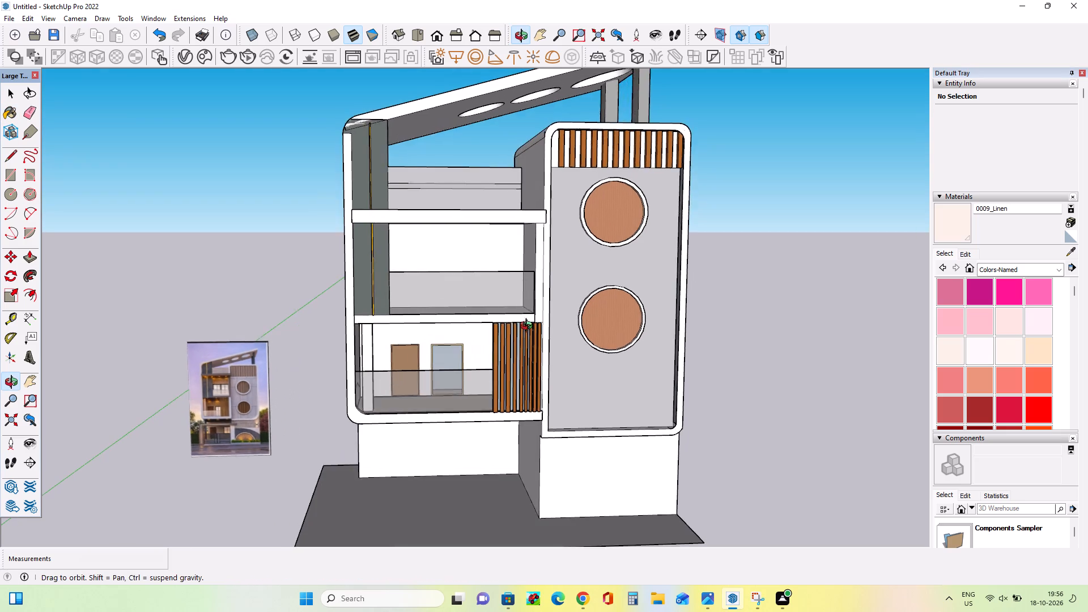
pyautogui.moveTo(529, 327); pyautogui.dragTo(480, 323, button='middle')
pyautogui.scroll(-2, 480, 323)
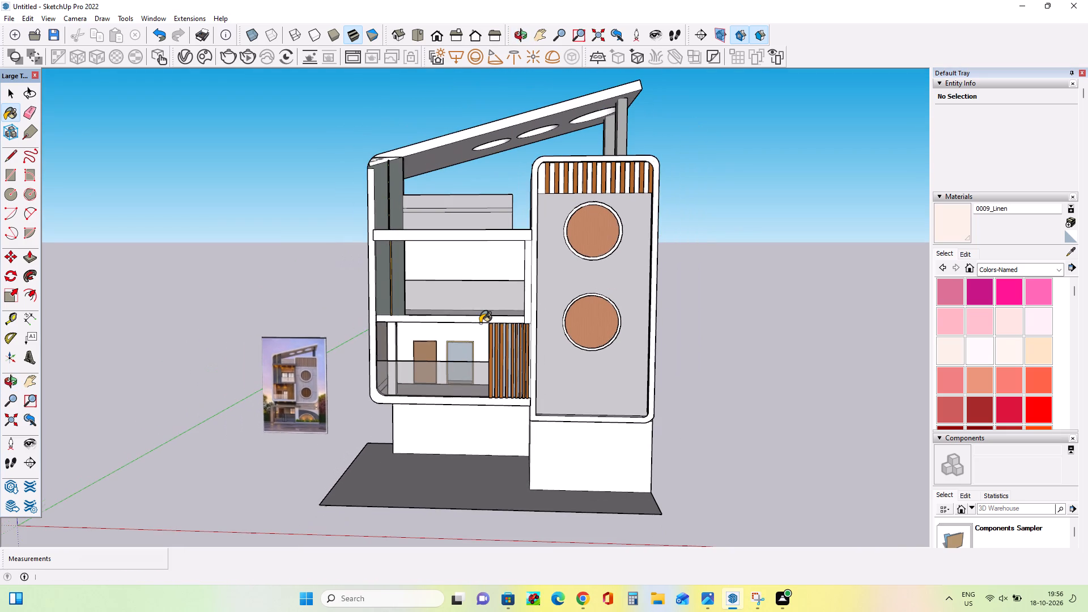
pyautogui.middleClick(479, 322)
pyautogui.moveTo(510, 452); pyautogui.dragTo(521, 443, button='middle')
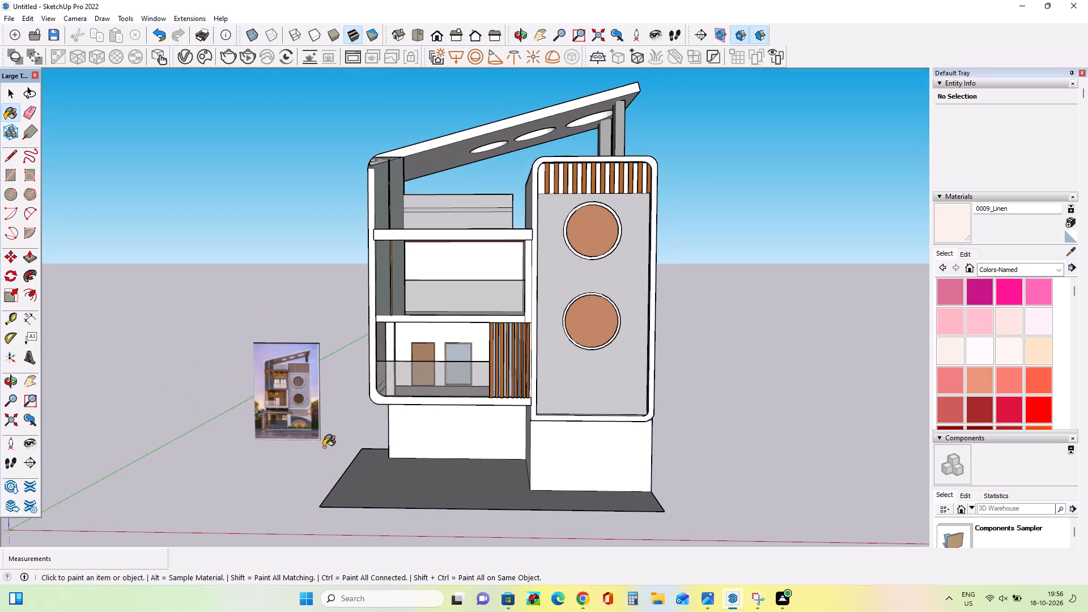
pyautogui.scroll(16, 291, 437)
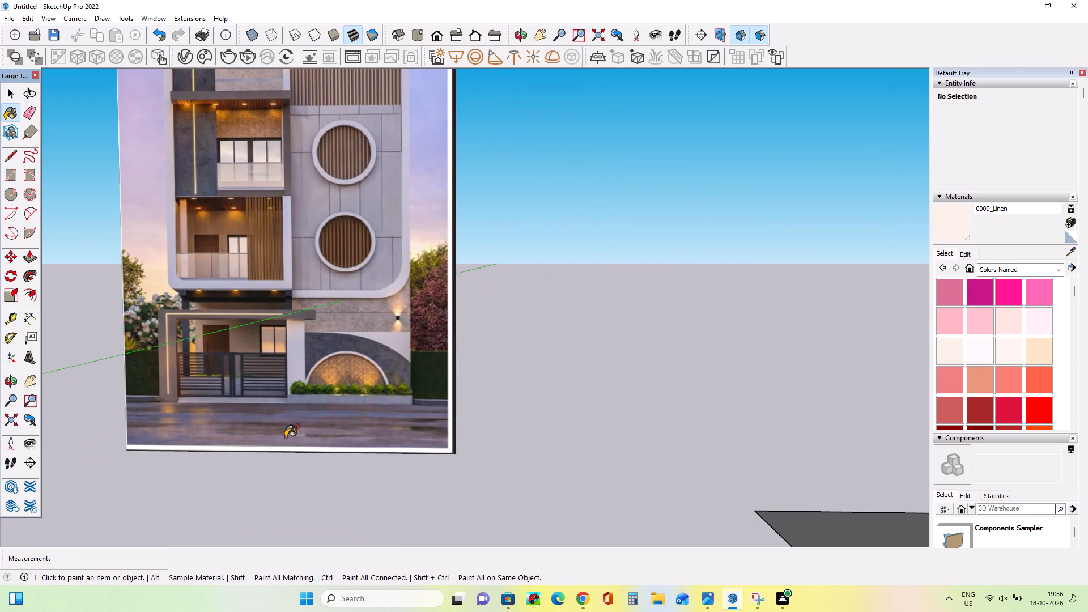
pyautogui.scroll(-14, 287, 437)
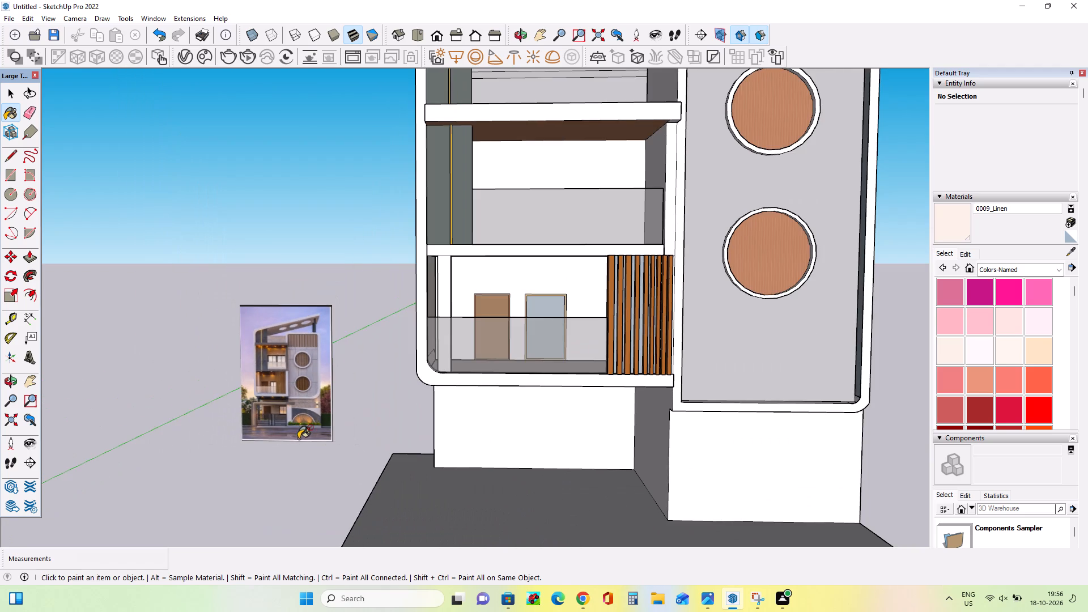
pyautogui.moveTo(526, 415); pyautogui.dragTo(518, 423, button='middle')
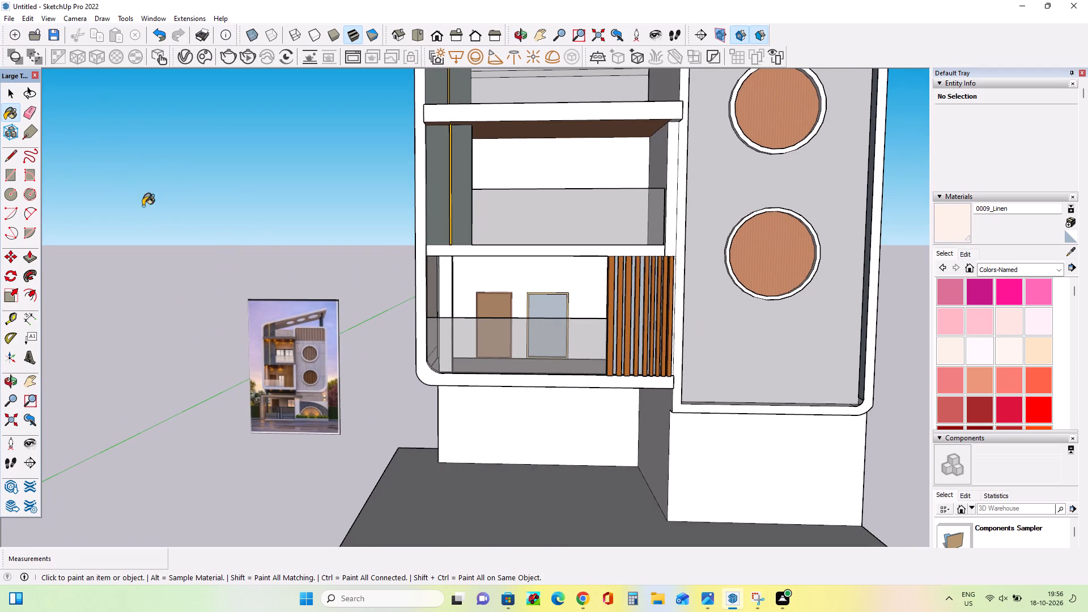
pyautogui.moveTo(563, 180); pyautogui.dragTo(566, 218, button='middle')
pyautogui.scroll(17, 252, 324)
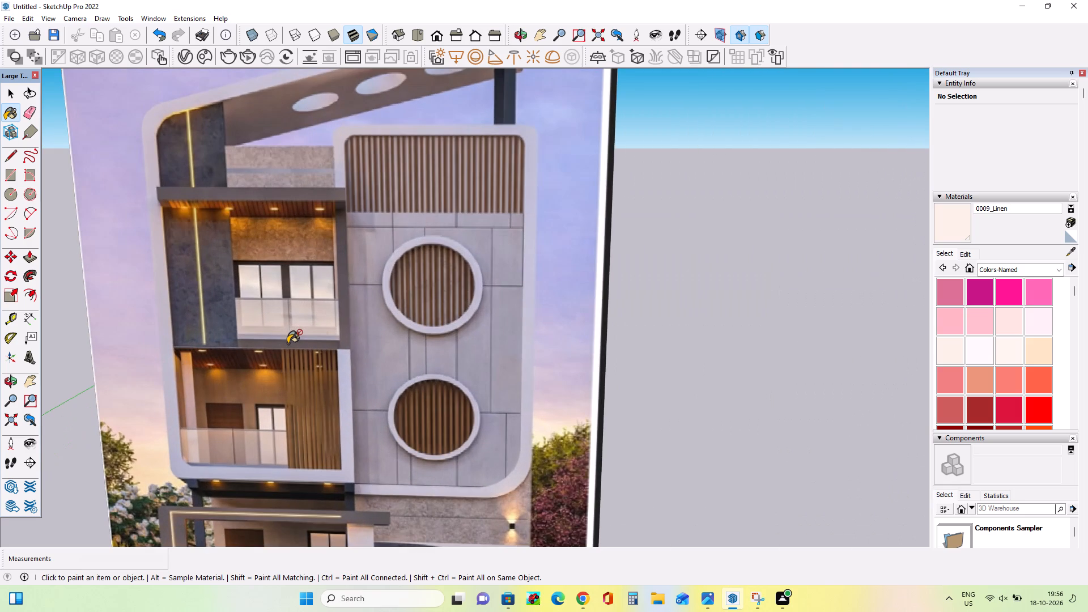
pyautogui.scroll(-16, 289, 343)
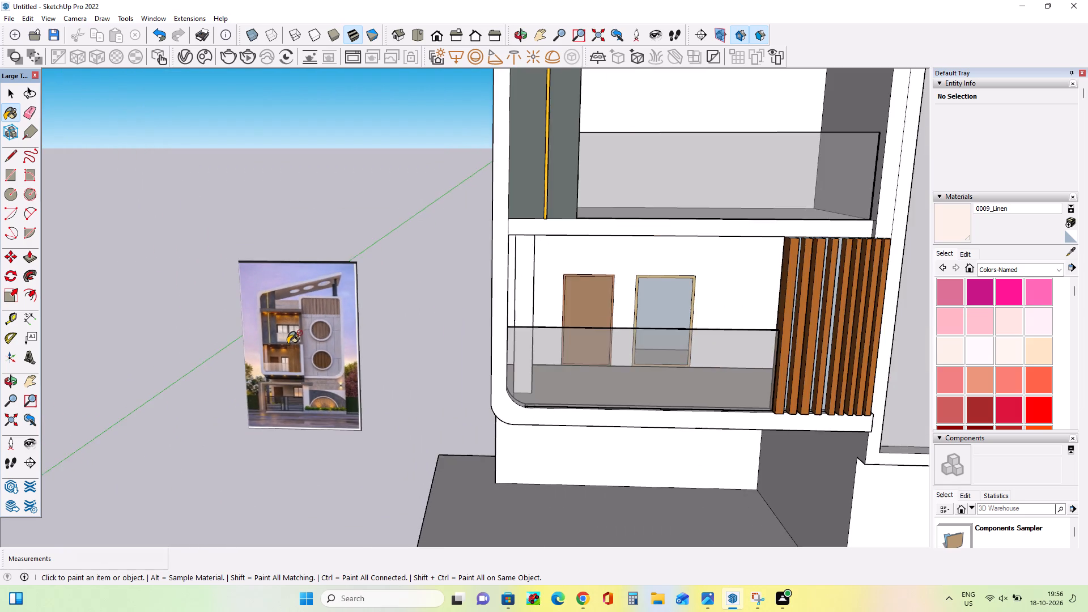
pyautogui.scroll(-3, 289, 343)
pyautogui.moveTo(453, 320); pyautogui.dragTo(436, 334, button='middle')
pyautogui.moveTo(544, 252); pyautogui.dragTo(538, 273, button='middle')
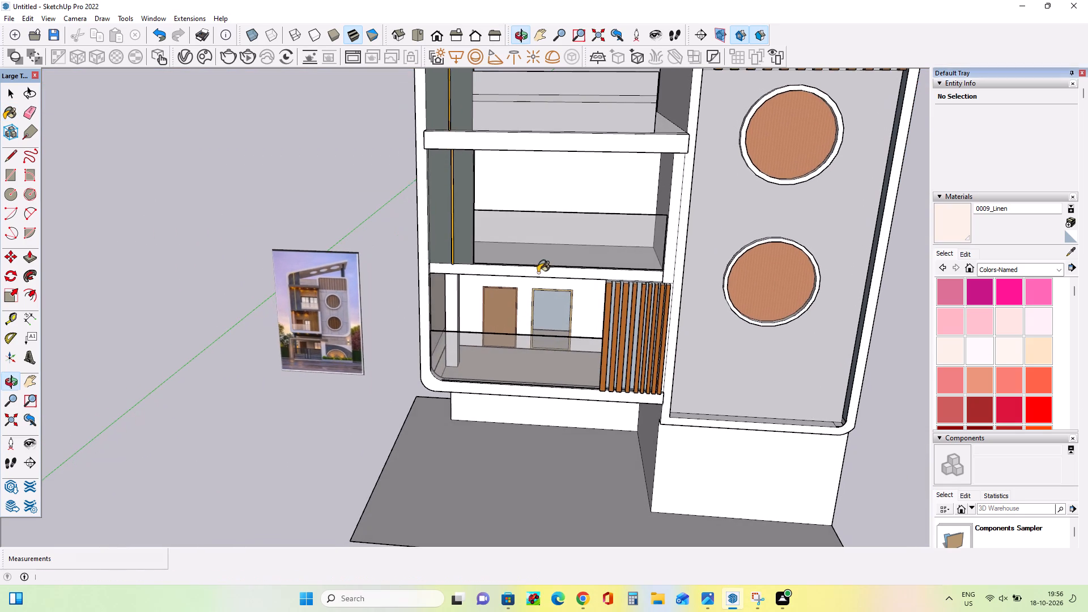
pyautogui.moveTo(418, 208); pyautogui.dragTo(420, 223, button='middle')
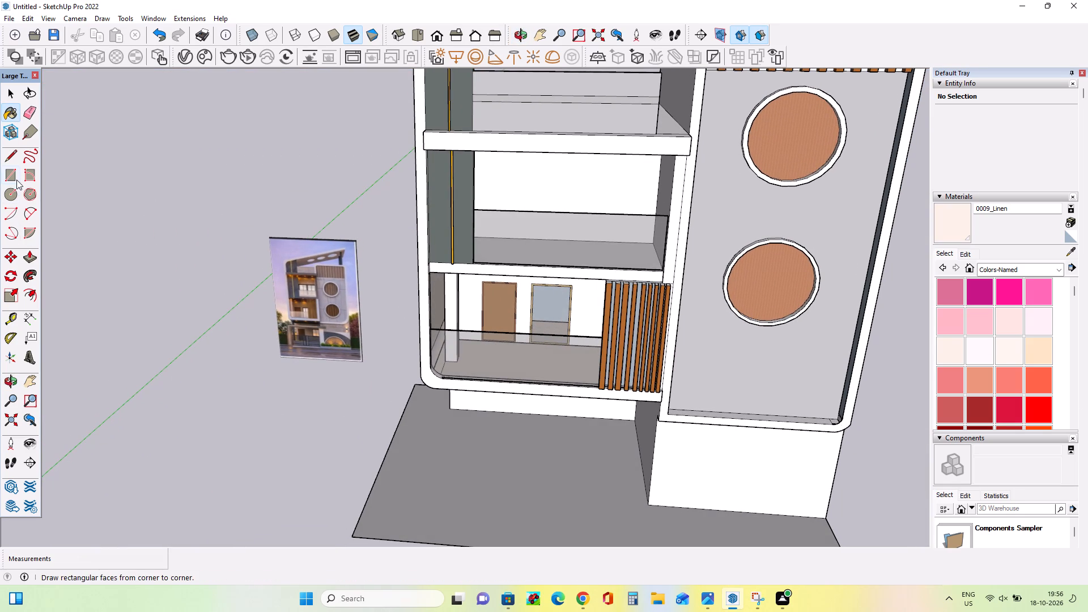
# Draw a window rectangle about 1309 ft by 771 ft on the upper balcony's back wall, starting from its floor edge.
pyautogui.click(16, 176)
pyautogui.moveTo(528, 206); pyautogui.dragTo(479, 259, button='middle')
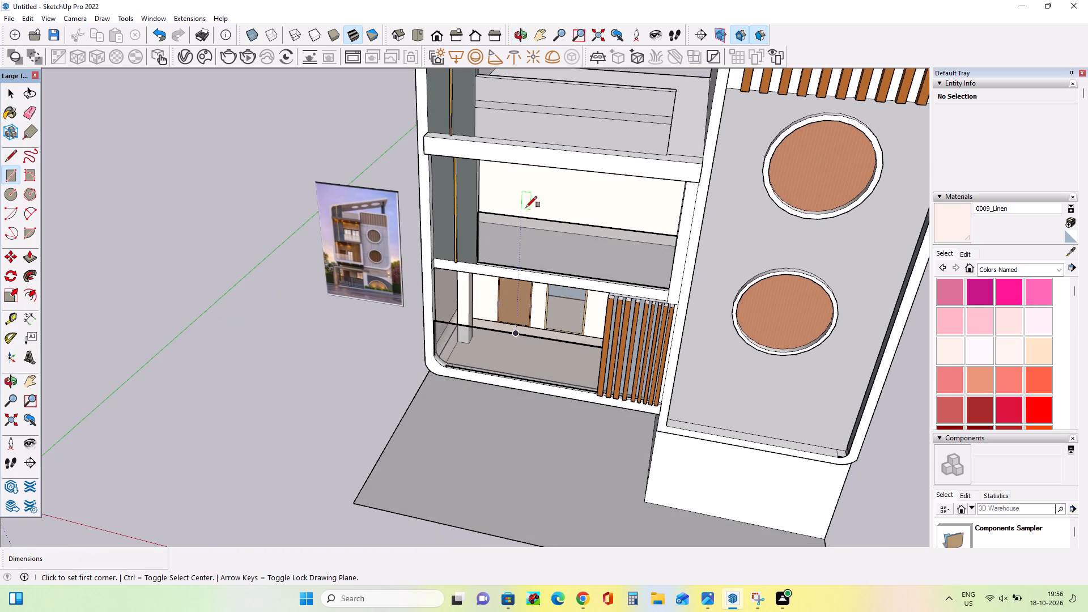
pyautogui.moveTo(528, 211); pyautogui.dragTo(524, 248, button='middle')
pyautogui.scroll(4, 520, 207)
pyautogui.moveTo(533, 227); pyautogui.dragTo(530, 211, button='middle')
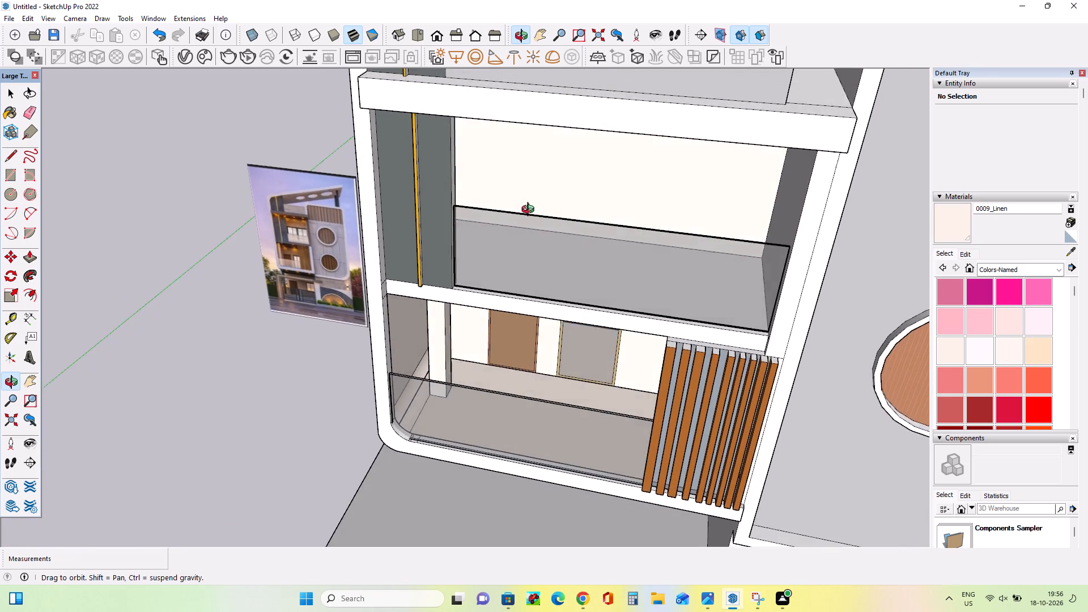
pyautogui.moveTo(530, 211); pyautogui.dragTo(517, 226, button='middle')
pyautogui.click(513, 216)
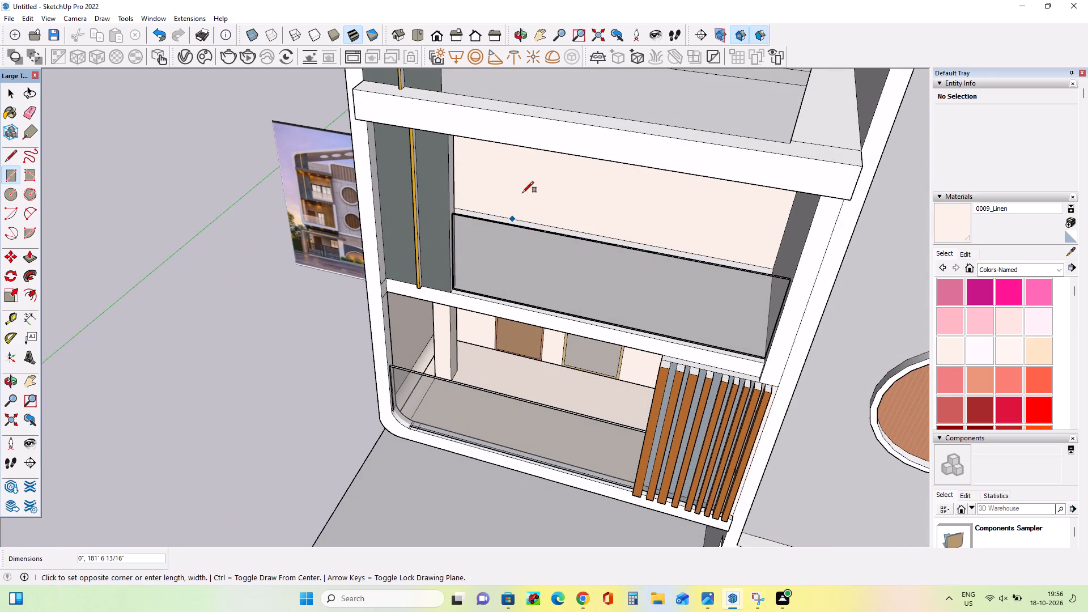
pyautogui.moveTo(583, 167); pyautogui.dragTo(611, 79, button='middle')
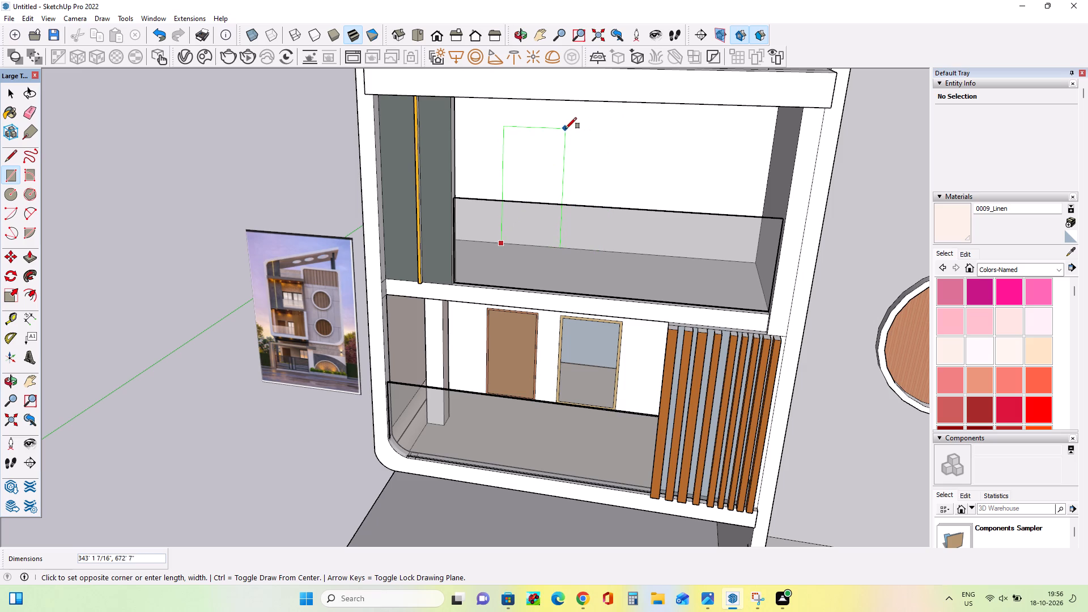
pyautogui.click(757, 116)
# Offset the window rectangle slightly inward to outline a narrow frame.
pyautogui.moveTo(665, 201); pyautogui.dragTo(709, 105, button='middle')
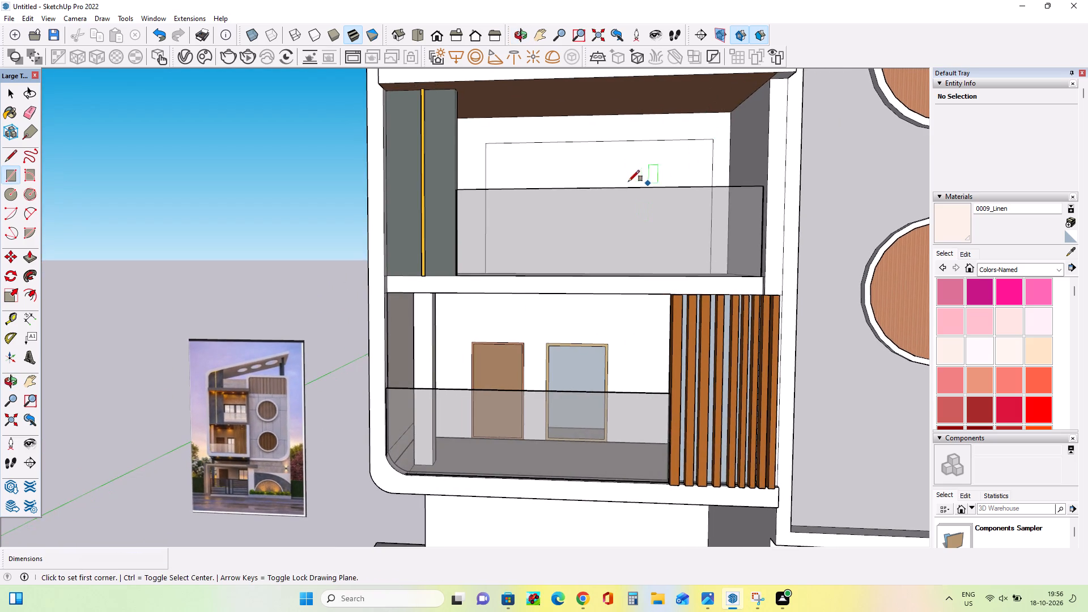
pyautogui.moveTo(626, 182); pyautogui.dragTo(625, 203, button='middle')
pyautogui.scroll(3, 592, 180)
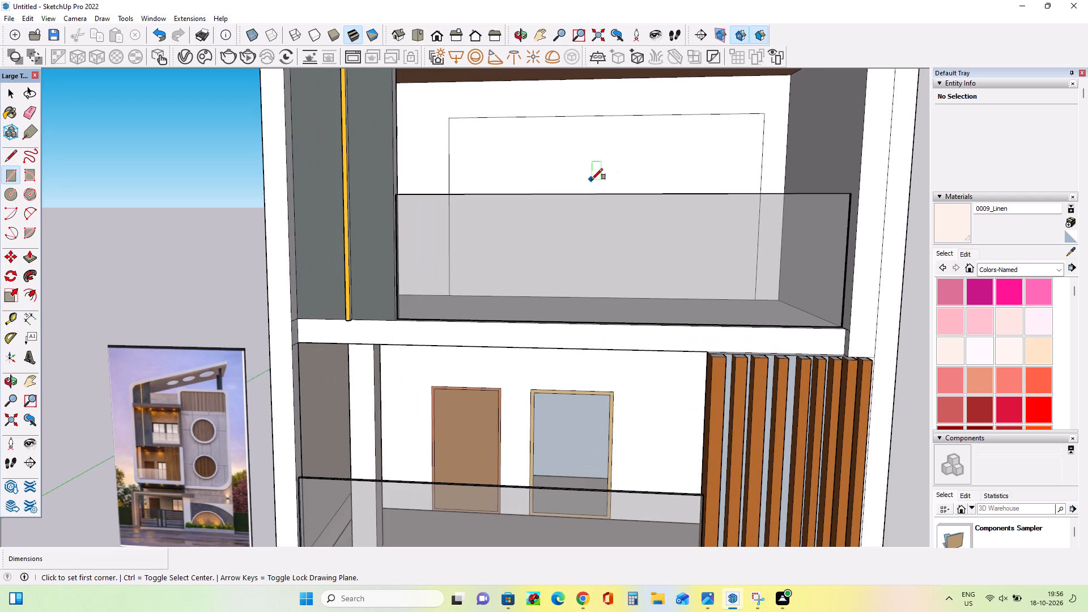
pyautogui.click(32, 295)
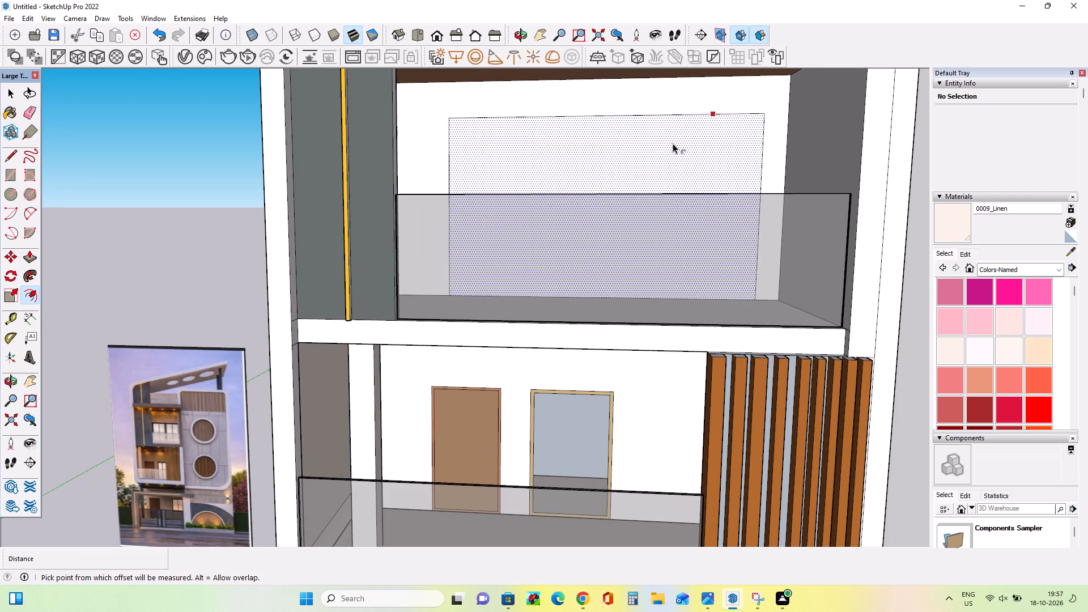
pyautogui.click(642, 150)
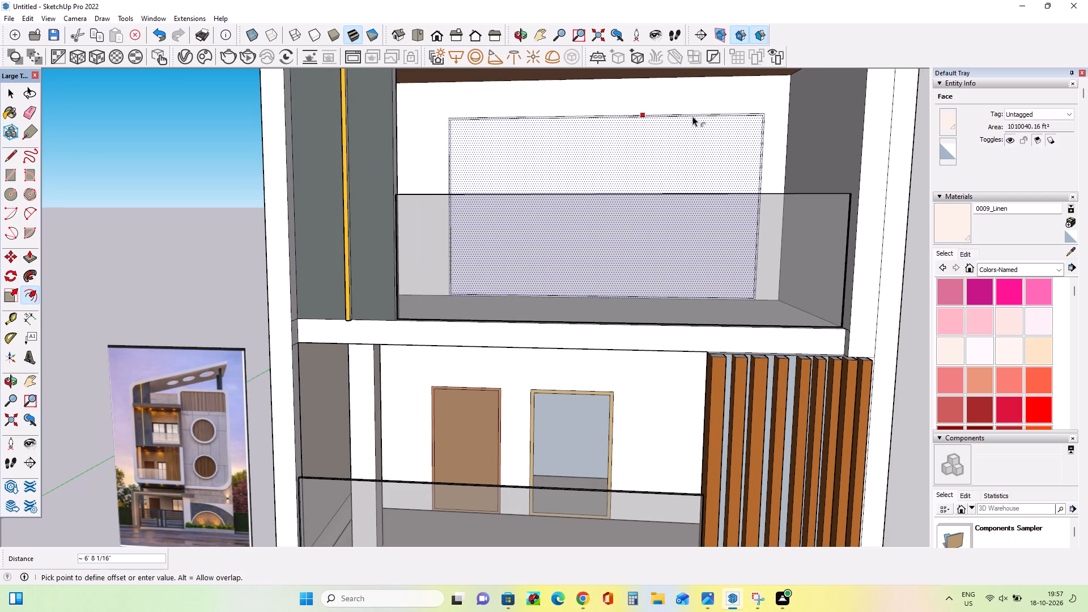
pyautogui.click(692, 118)
# Draw a narrow vertical mullion rectangle about 744 ft tall between the frame's inner edges at the middle of the window.
pyautogui.moveTo(605, 167); pyautogui.dragTo(632, 195, button='middle')
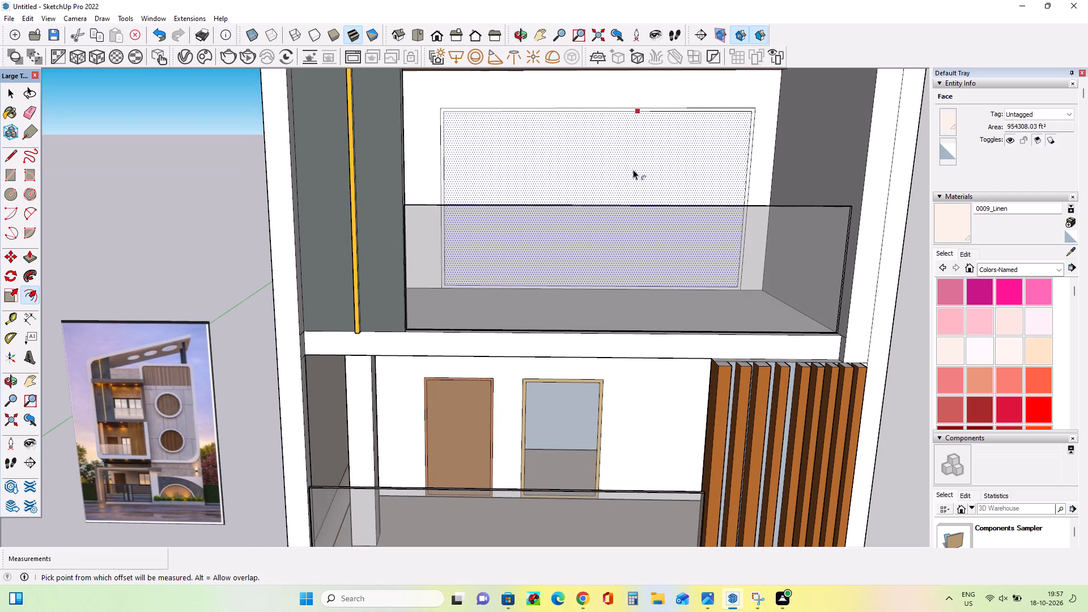
pyautogui.moveTo(584, 132); pyautogui.dragTo(590, 161, button='middle')
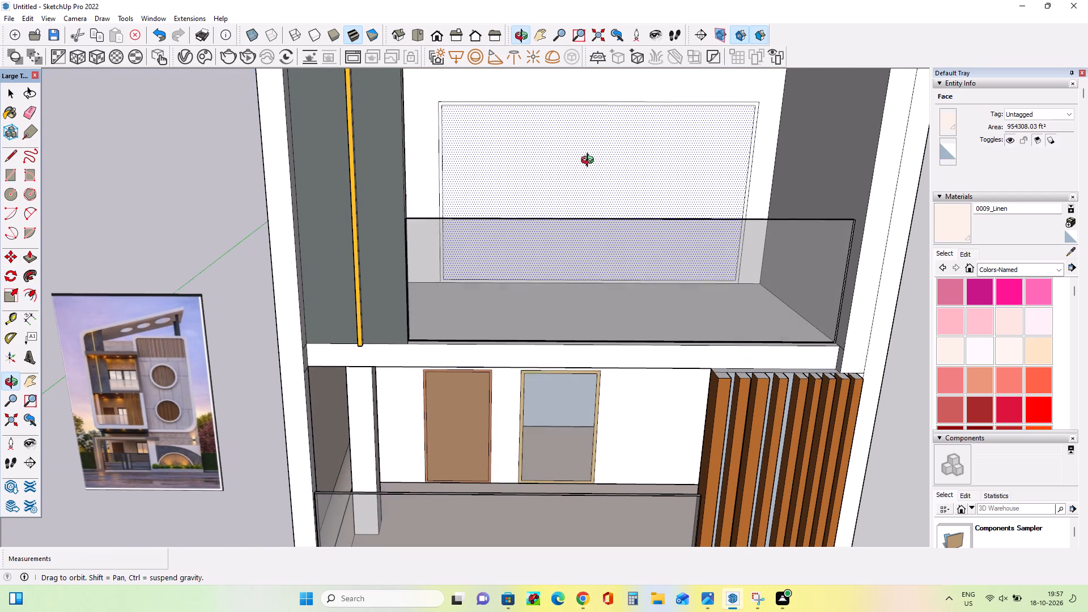
pyautogui.moveTo(590, 161); pyautogui.dragTo(589, 162, button='middle')
pyautogui.click(13, 173)
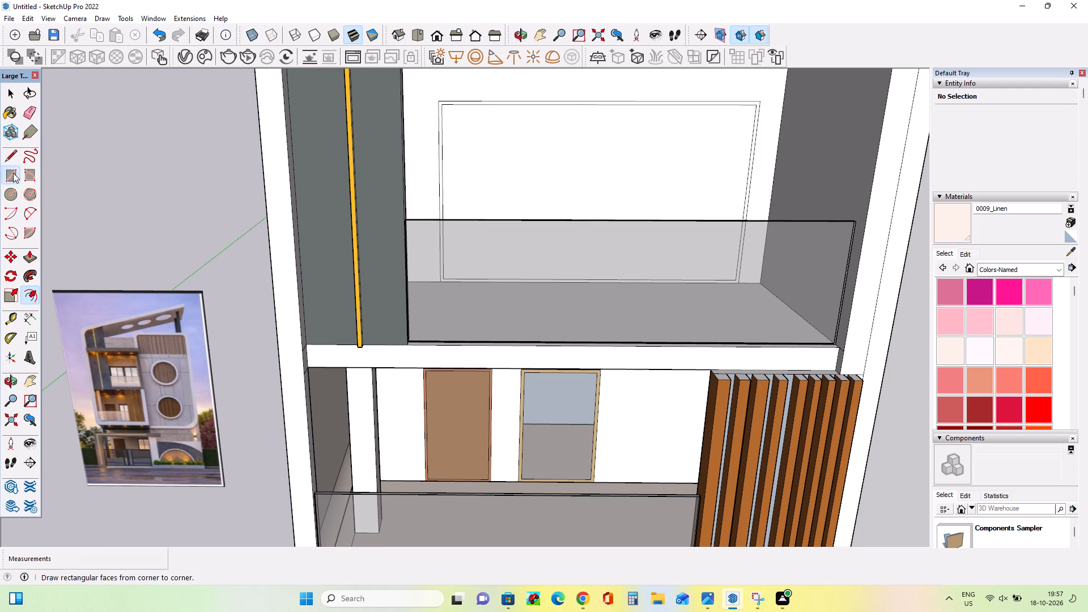
pyautogui.click(598, 104)
pyautogui.moveTo(601, 173); pyautogui.dragTo(601, 225, button='middle')
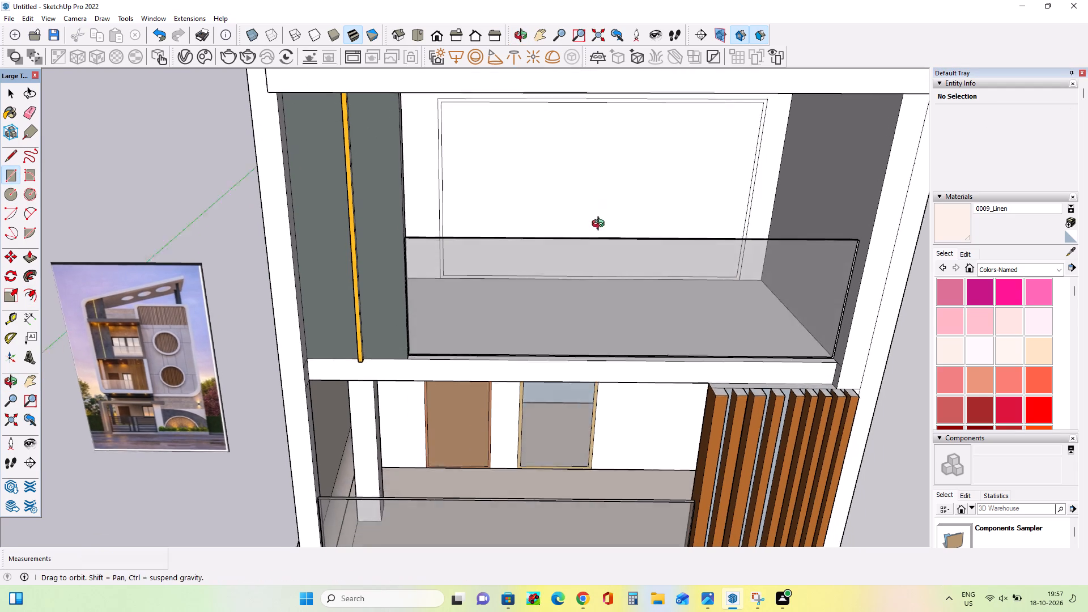
pyautogui.moveTo(601, 225); pyautogui.dragTo(592, 275, button='middle')
pyautogui.scroll(3, 601, 270)
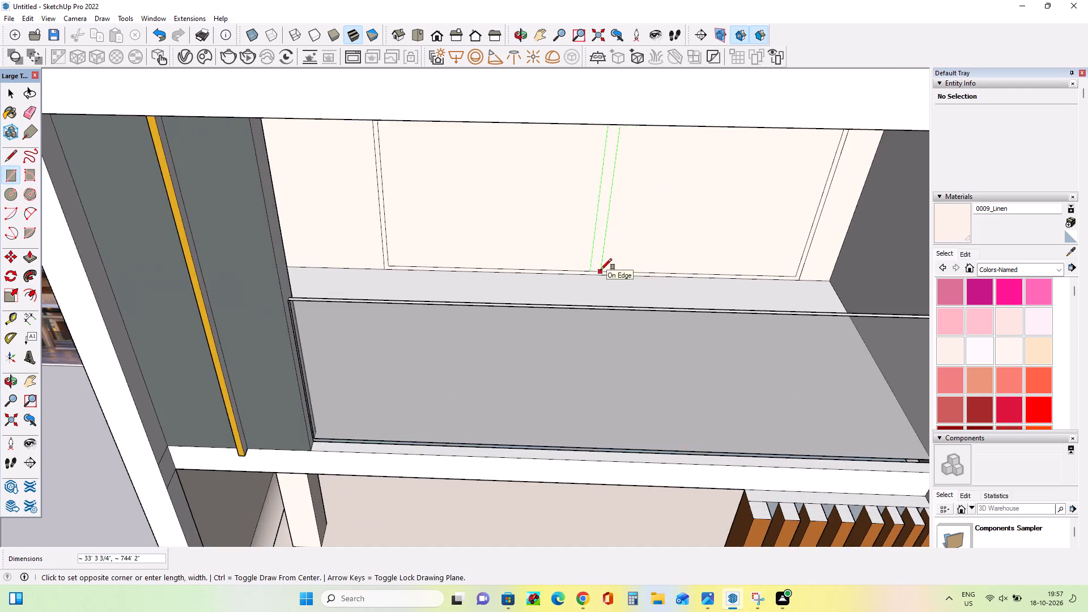
pyautogui.scroll(7, 601, 270)
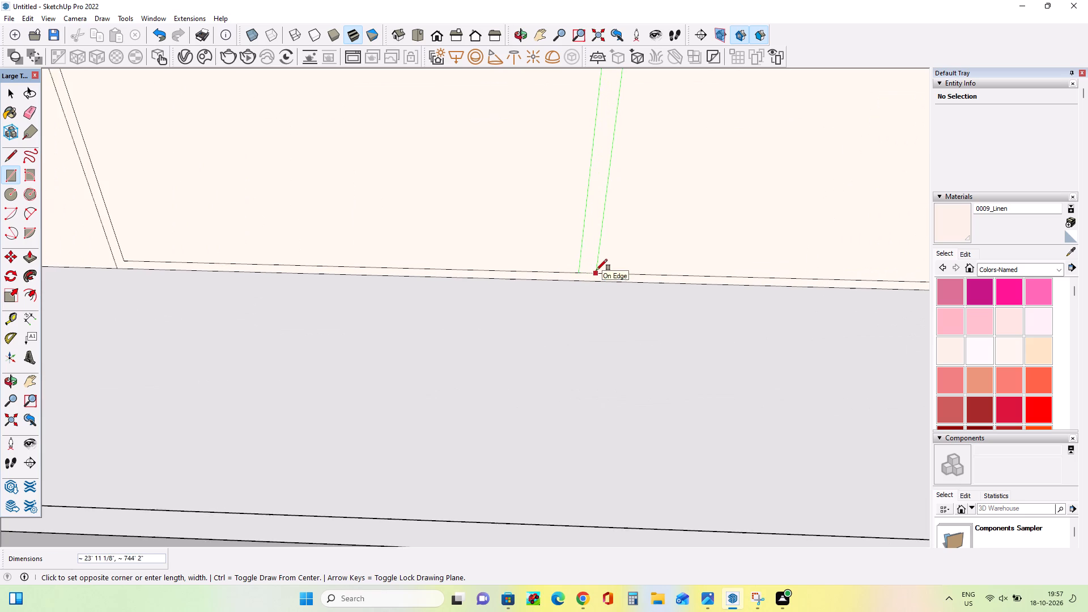
pyautogui.scroll(2, 596, 270)
pyautogui.click(589, 272)
# Draw a vertical mullion rectangle about 12 ft by 744 ft midway across the right half of the upper balcony window.
pyautogui.scroll(-3, 526, 280)
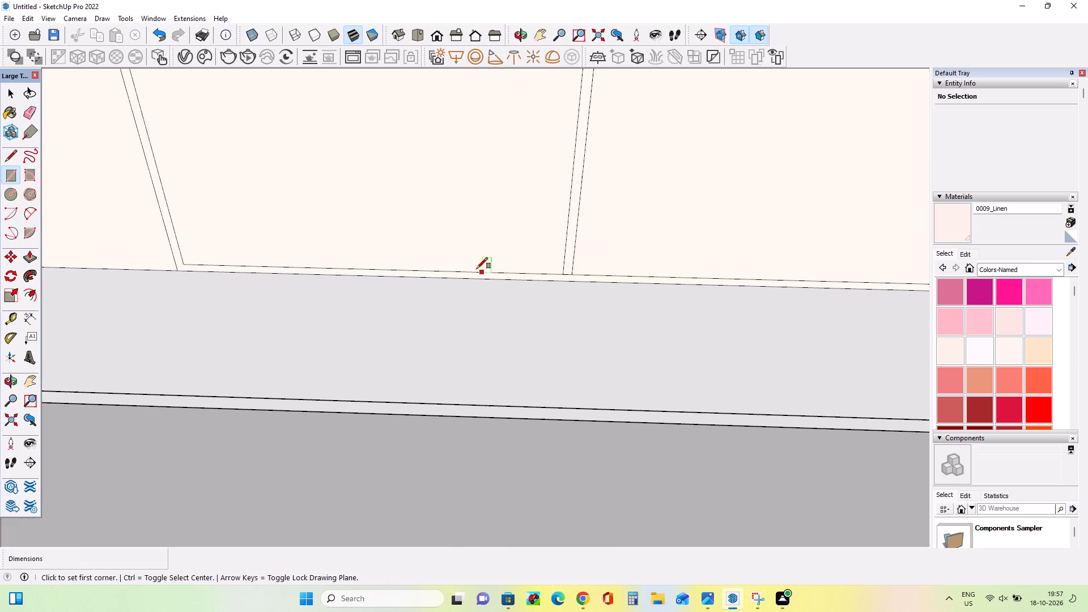
pyautogui.scroll(-12, 477, 269)
pyautogui.scroll(1, 523, 254)
pyautogui.moveTo(523, 254); pyautogui.dragTo(520, 136, button='middle')
pyautogui.scroll(2, 502, 150)
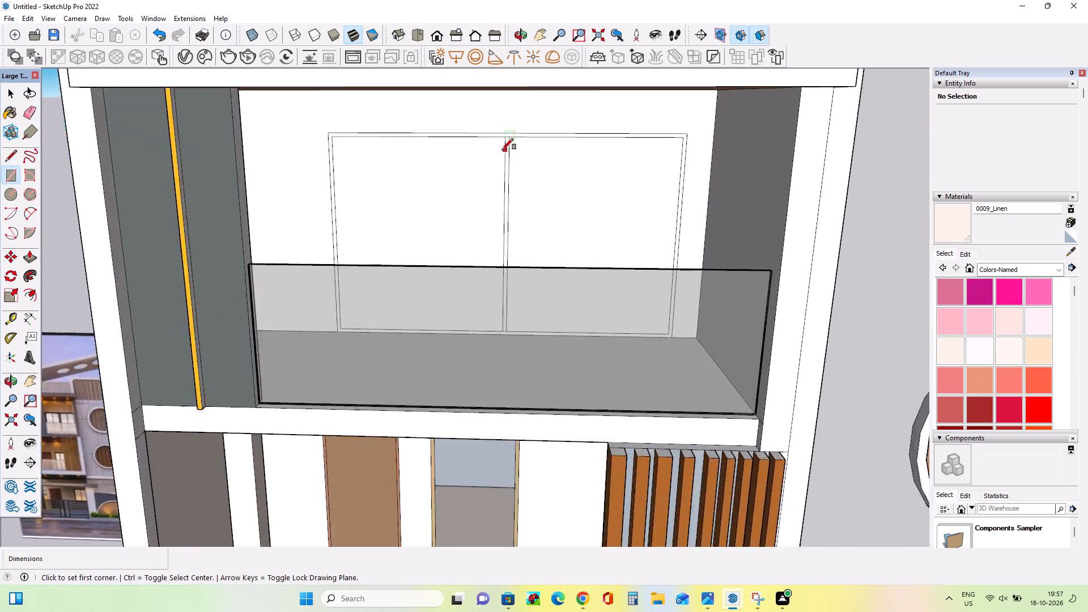
pyautogui.scroll(2, 502, 150)
pyautogui.click(614, 132)
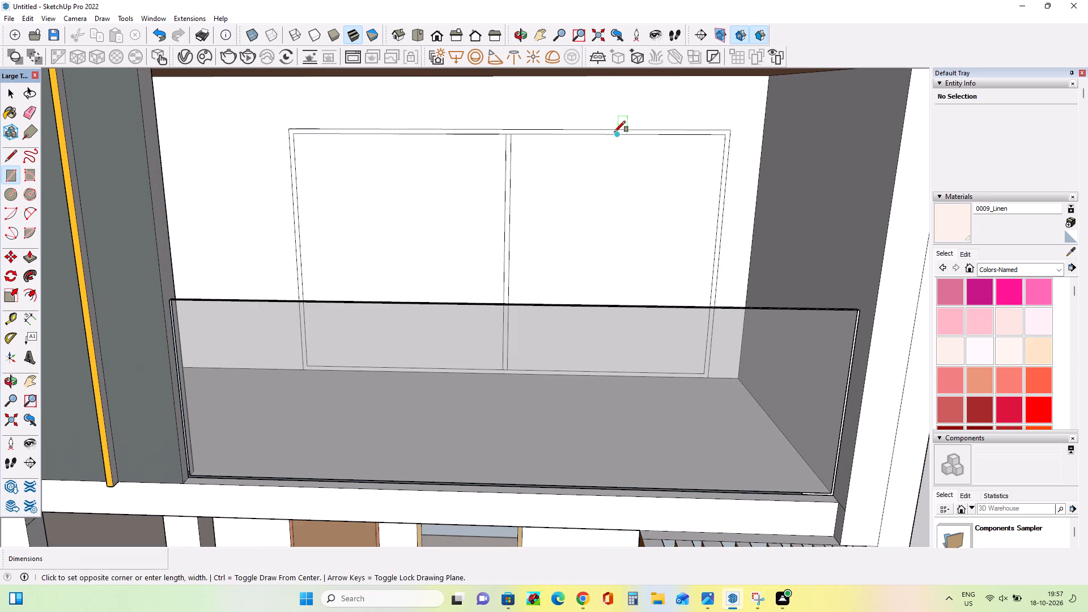
pyautogui.moveTo(632, 265); pyautogui.dragTo(572, 358, button='middle')
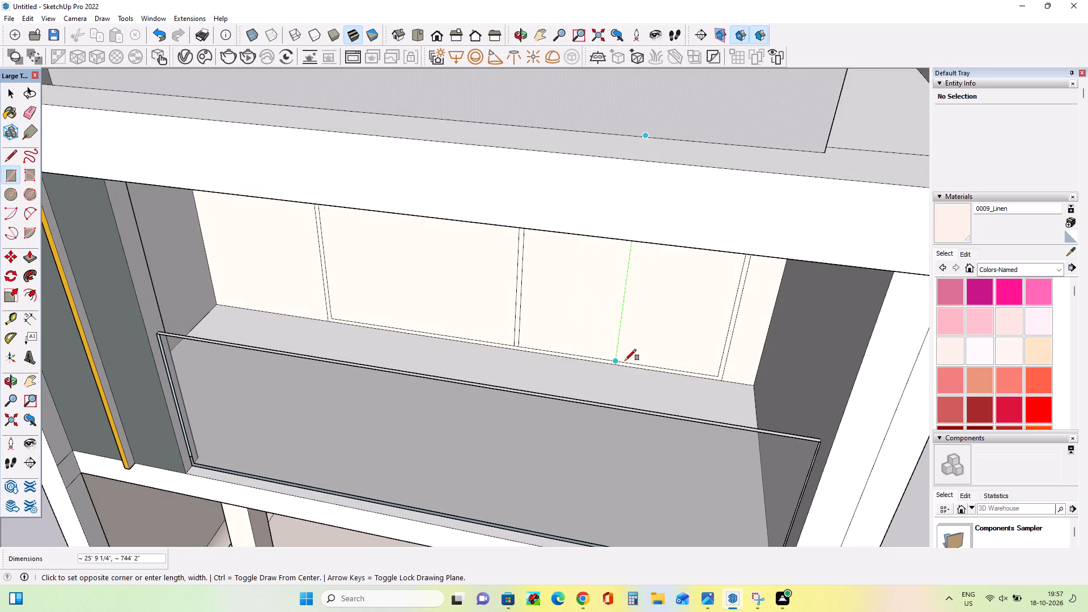
pyautogui.scroll(3, 625, 360)
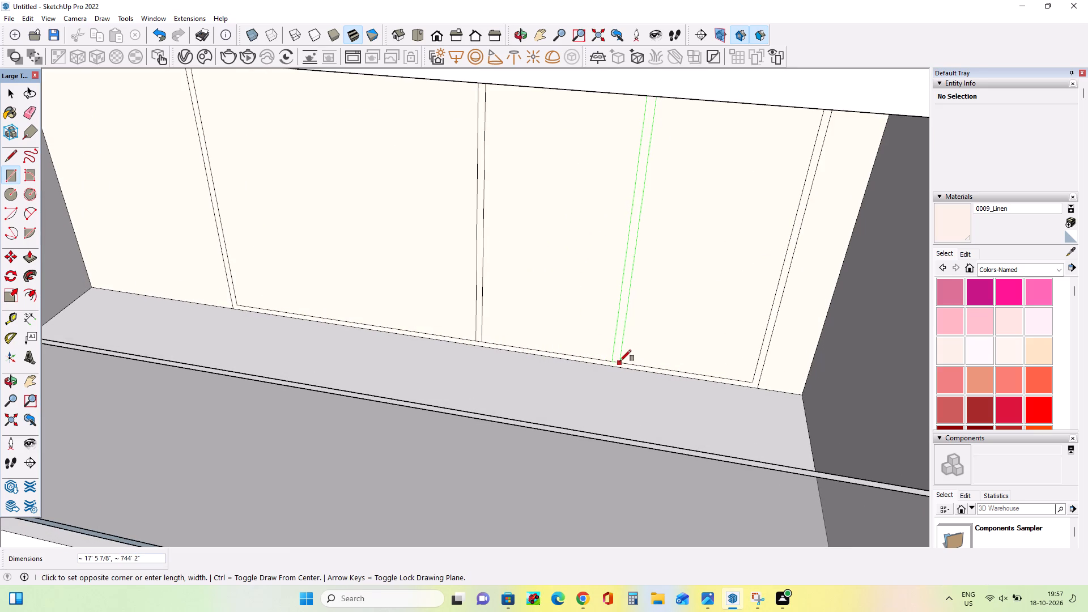
pyautogui.scroll(4, 620, 362)
pyautogui.click(616, 362)
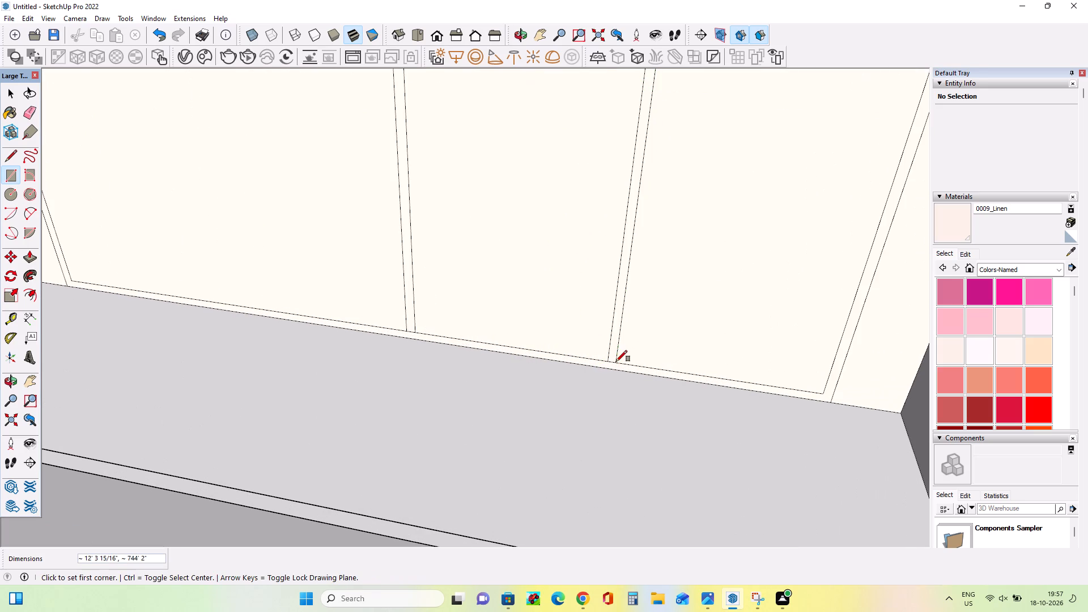
# Draw a matching mullion rectangle about 744 ft tall midway across the left half of the window, between the frame's inner edges.
pyautogui.scroll(-13, 632, 337)
pyautogui.moveTo(623, 293); pyautogui.dragTo(681, 154, button='middle')
pyautogui.scroll(3, 491, 220)
pyautogui.click(491, 219)
pyautogui.moveTo(496, 299); pyautogui.dragTo(478, 340, button='middle')
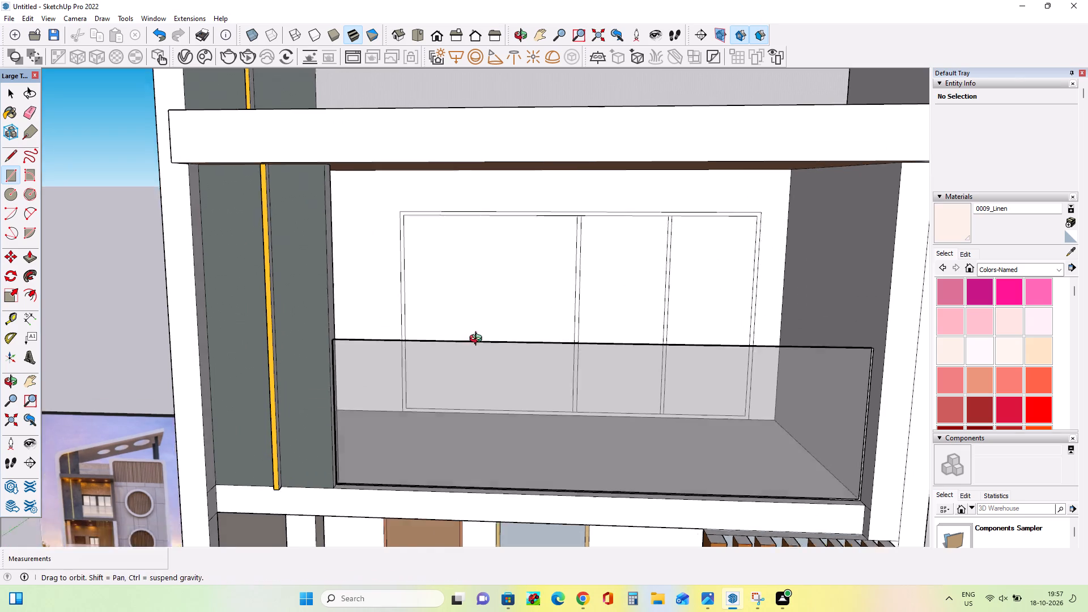
pyautogui.moveTo(478, 340); pyautogui.dragTo(438, 407, button='middle')
pyautogui.scroll(4, 487, 358)
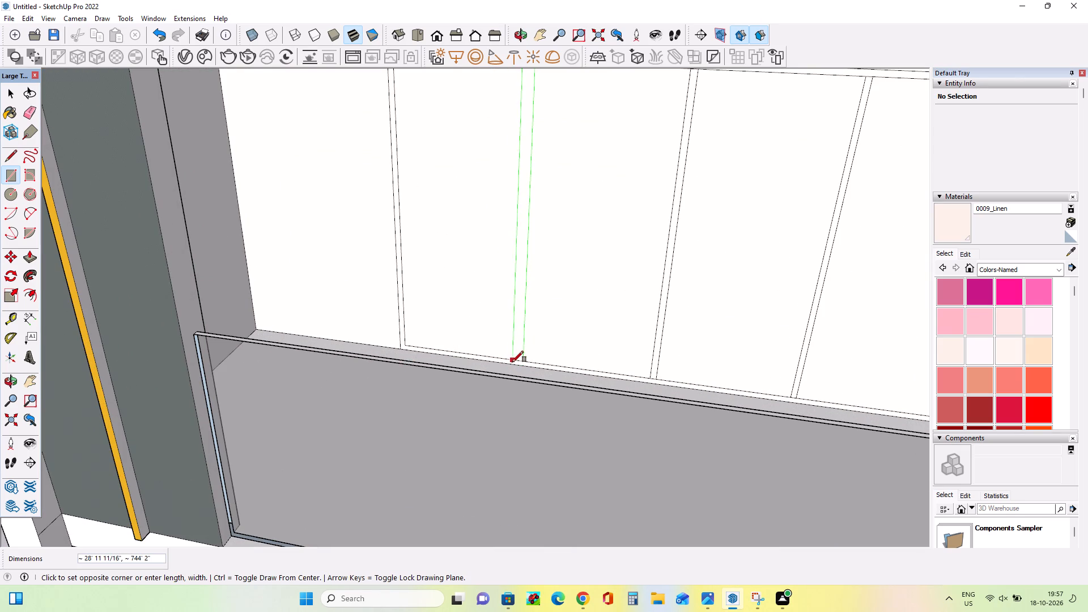
pyautogui.scroll(7, 520, 364)
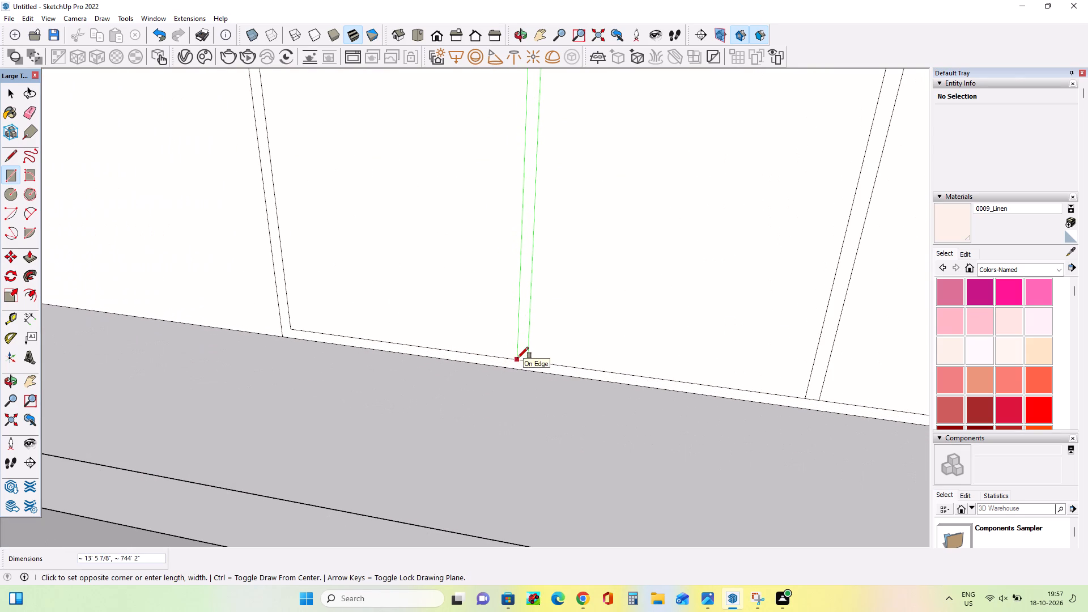
pyautogui.click(520, 358)
# Paint the window frame and all three mullions with Asphalt New from the Asphalt and Concrete materials.
pyautogui.scroll(-9, 399, 337)
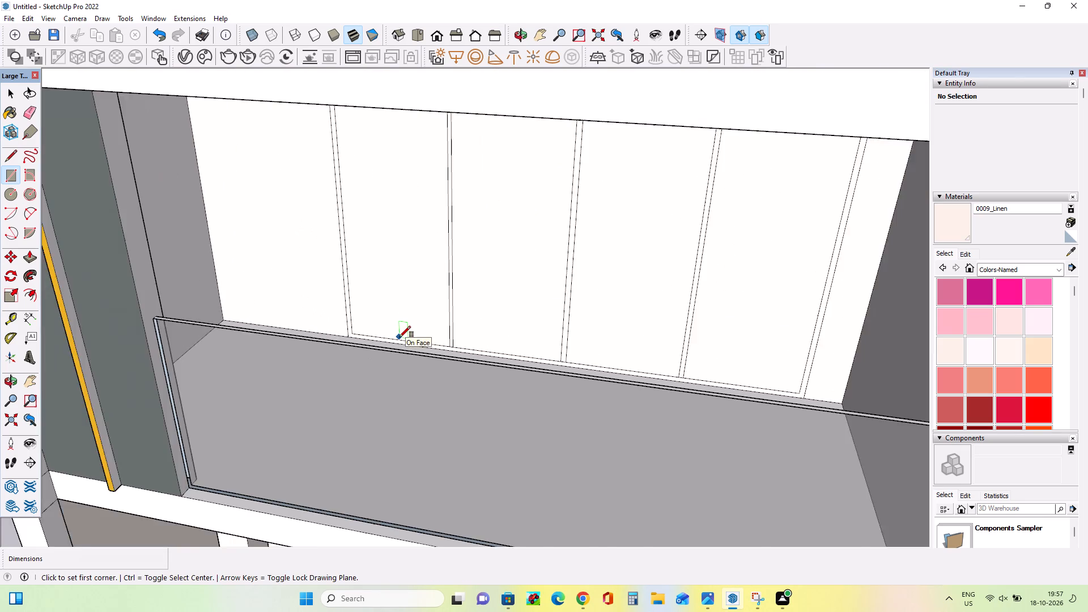
pyautogui.scroll(-4, 399, 337)
pyautogui.scroll(1, 544, 338)
pyautogui.moveTo(544, 338); pyautogui.dragTo(589, 248, button='middle')
pyautogui.scroll(2, 472, 194)
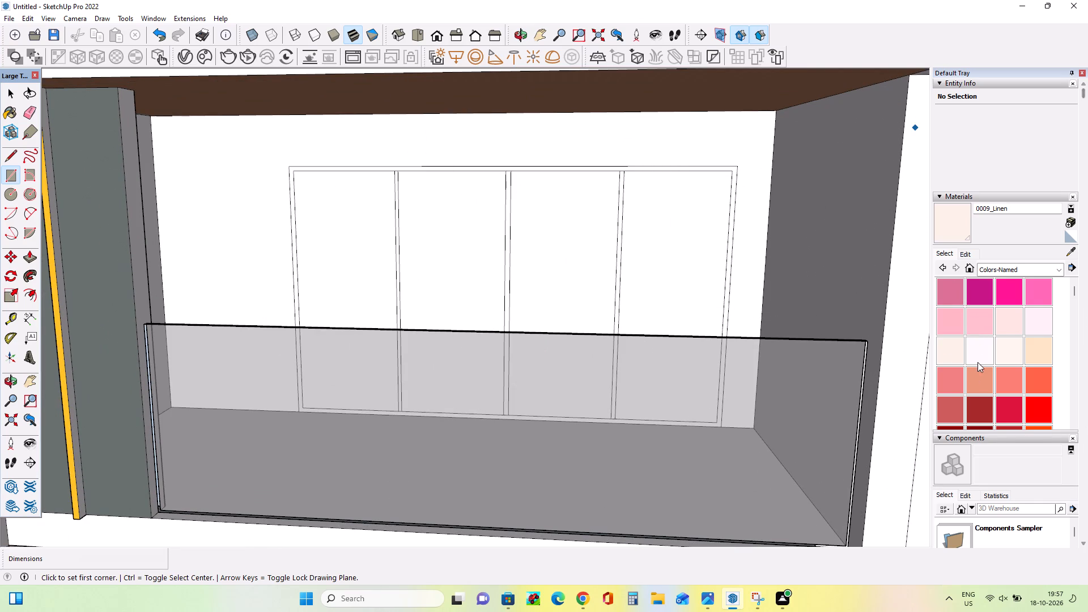
pyautogui.click(999, 271)
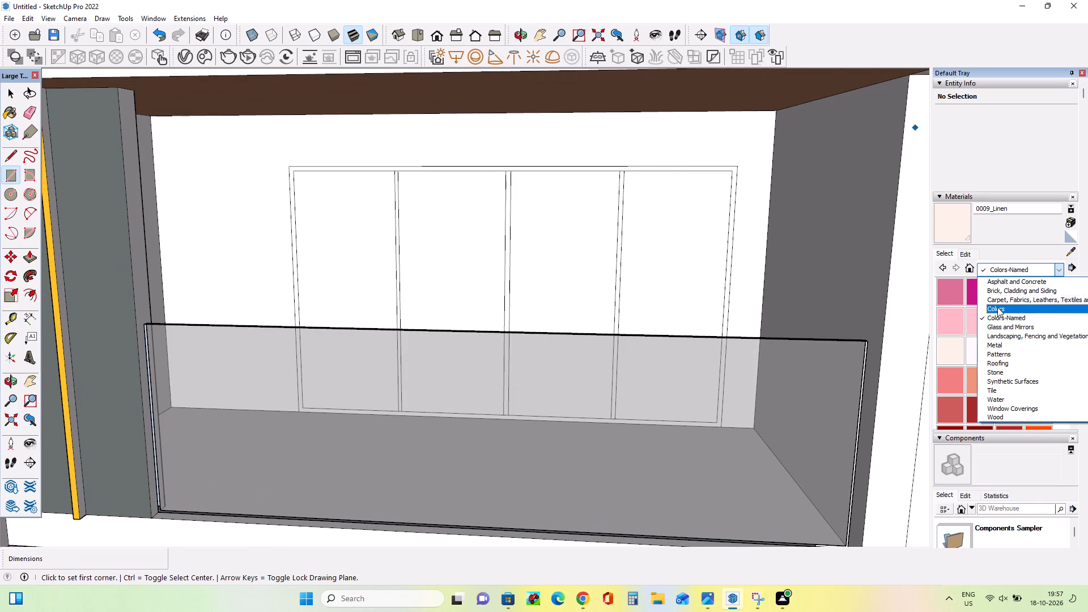
pyautogui.click(997, 280)
pyautogui.click(954, 290)
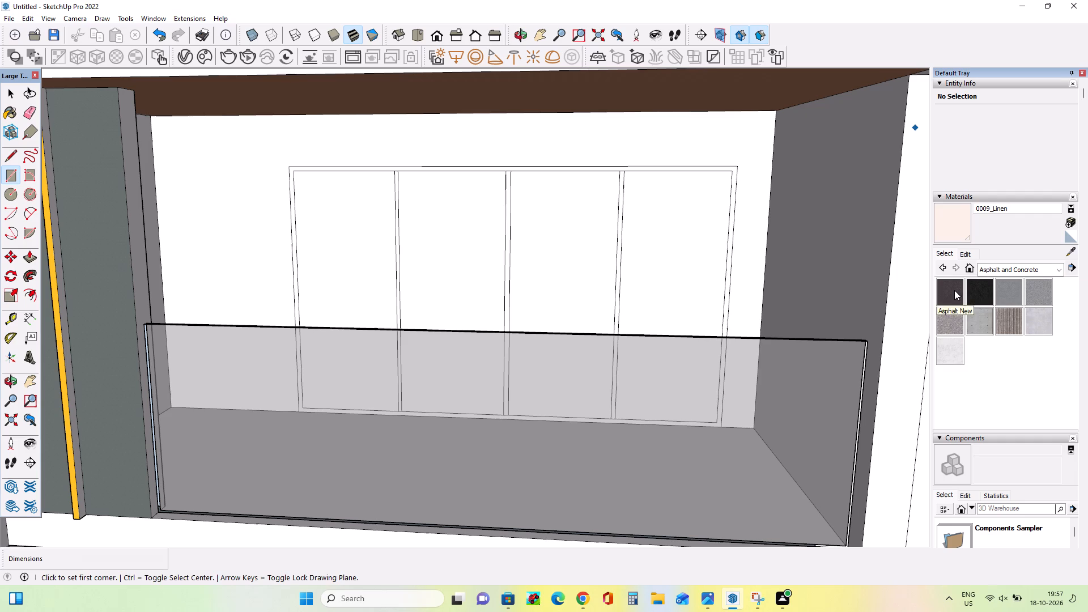
pyautogui.scroll(6, 722, 248)
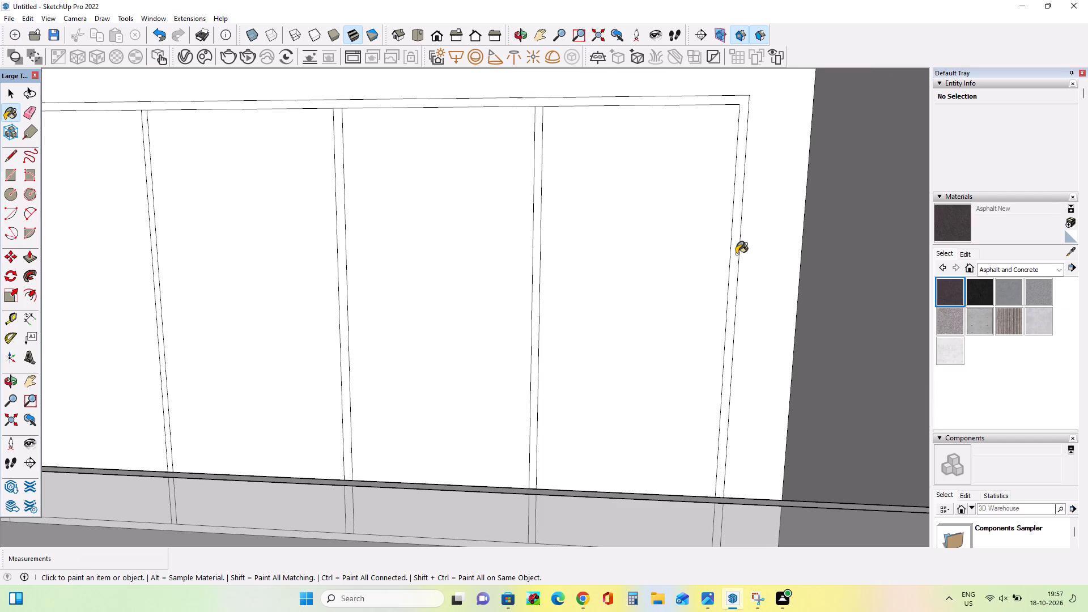
pyautogui.click(736, 254)
pyautogui.click(535, 284)
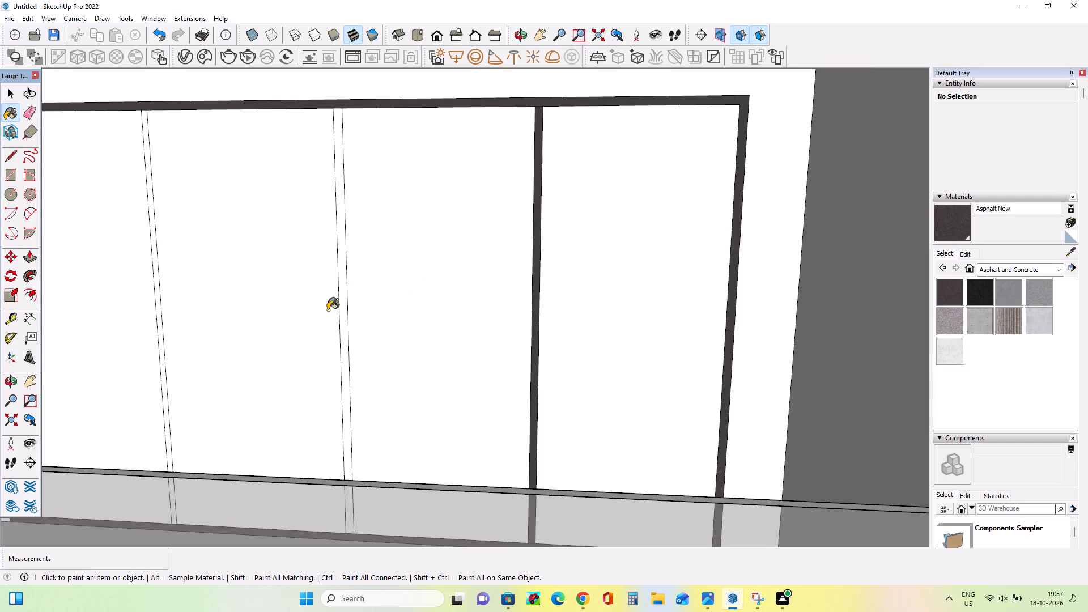
pyautogui.click(346, 308)
pyautogui.click(160, 330)
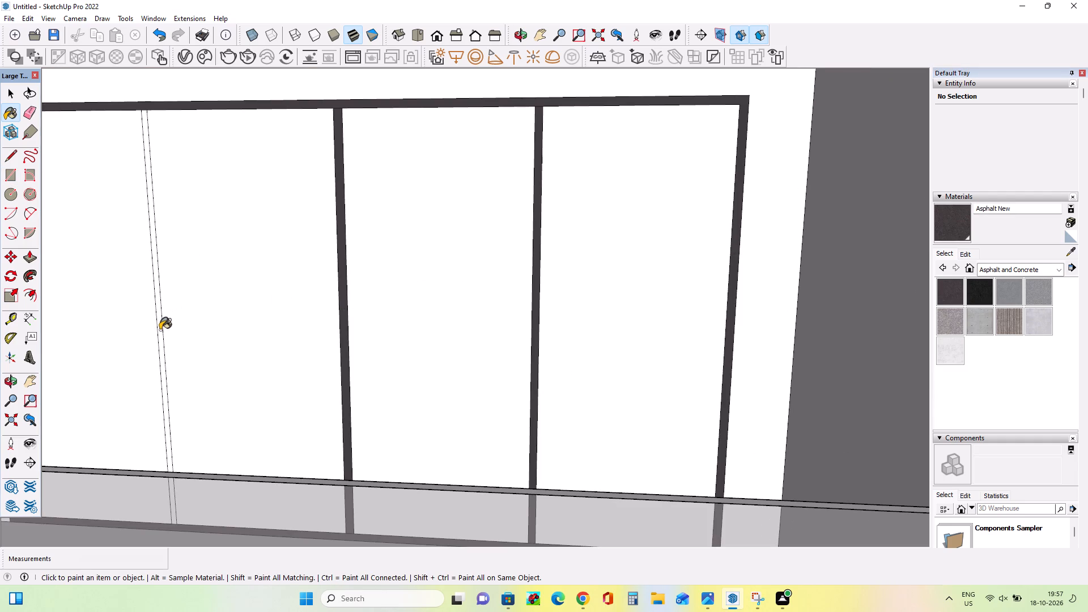
# Paint the four window panes with Translucent Glass Gray from the Glass and Mirrors materials.
pyautogui.click(1005, 267)
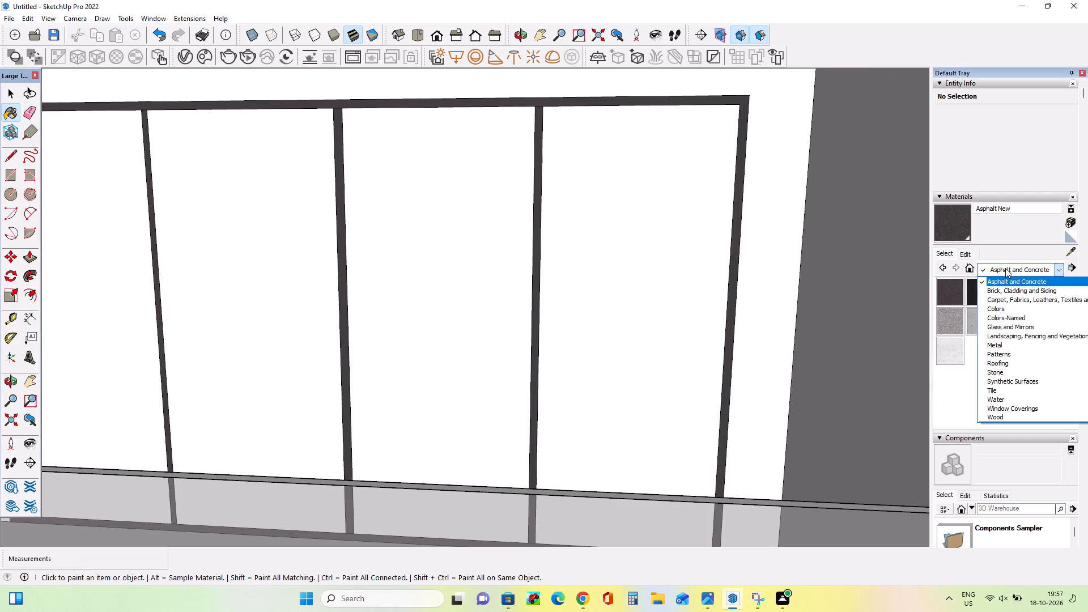
pyautogui.click(1023, 324)
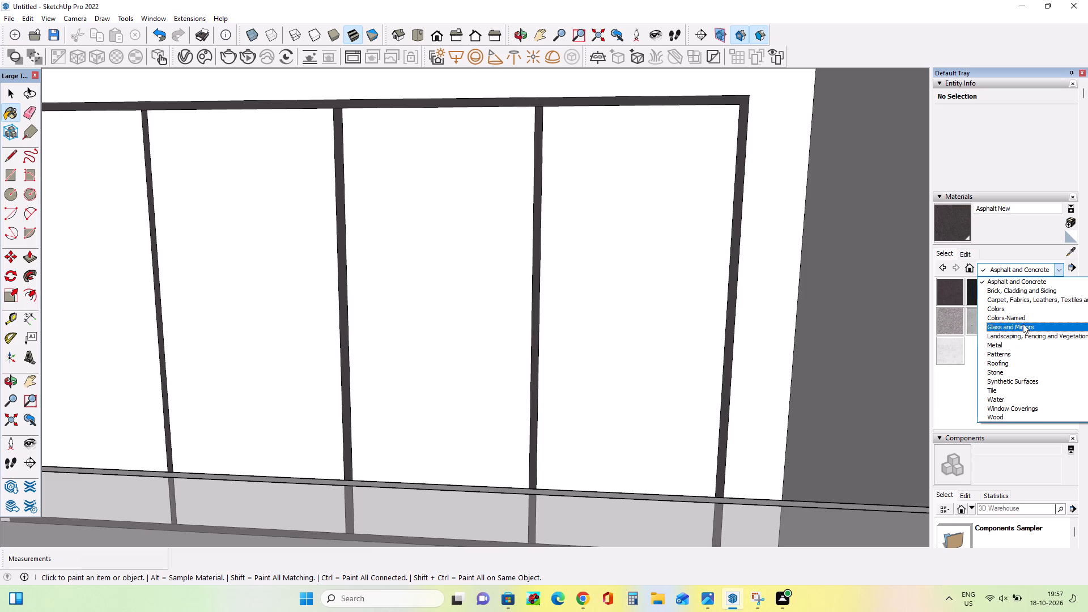
pyautogui.click(1035, 320)
pyautogui.click(654, 313)
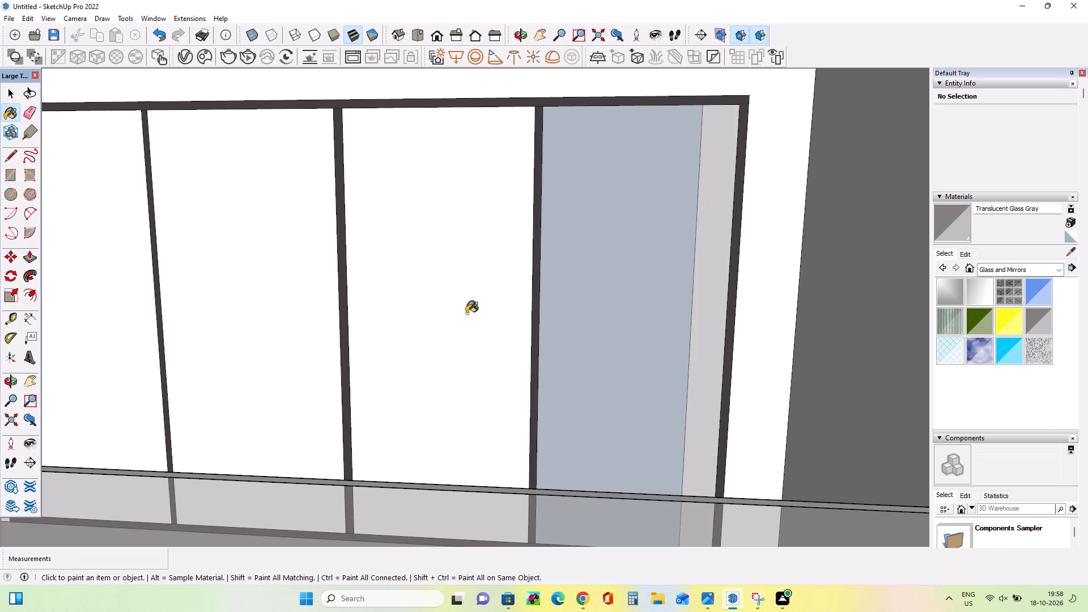
pyautogui.click(466, 313)
pyautogui.click(307, 314)
pyautogui.click(120, 314)
# Draw a line about 429 ft long from the window frame's upper left corner to the back wall's left edge.
pyautogui.scroll(-5, 465, 306)
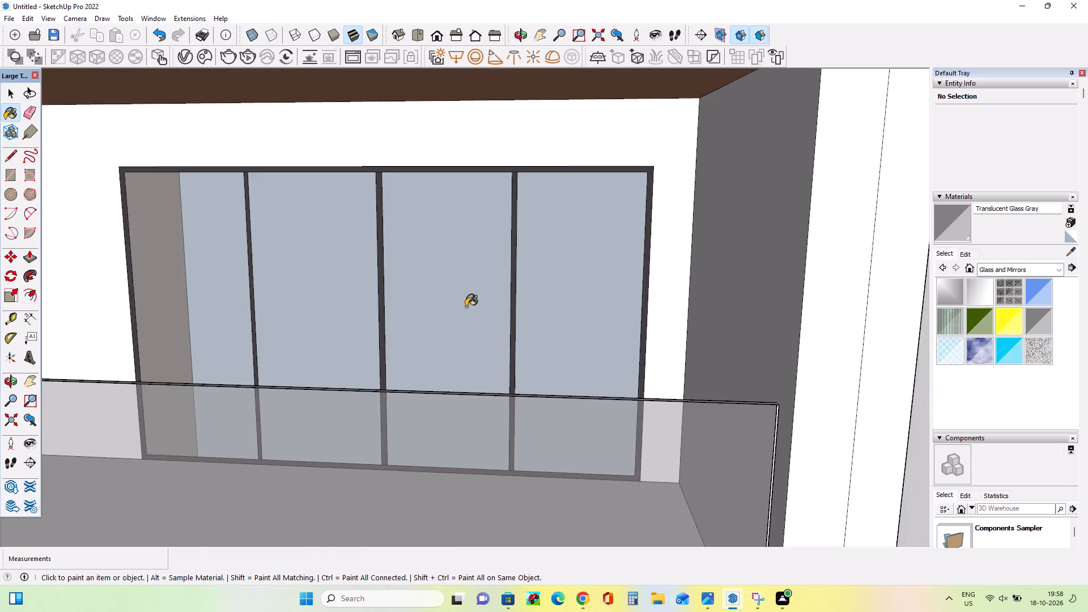
pyautogui.scroll(-6, 466, 307)
pyautogui.moveTo(510, 320); pyautogui.dragTo(578, 241, button='middle')
pyautogui.scroll(1, 354, 291)
pyautogui.moveTo(350, 293); pyautogui.dragTo(209, 365, button='middle')
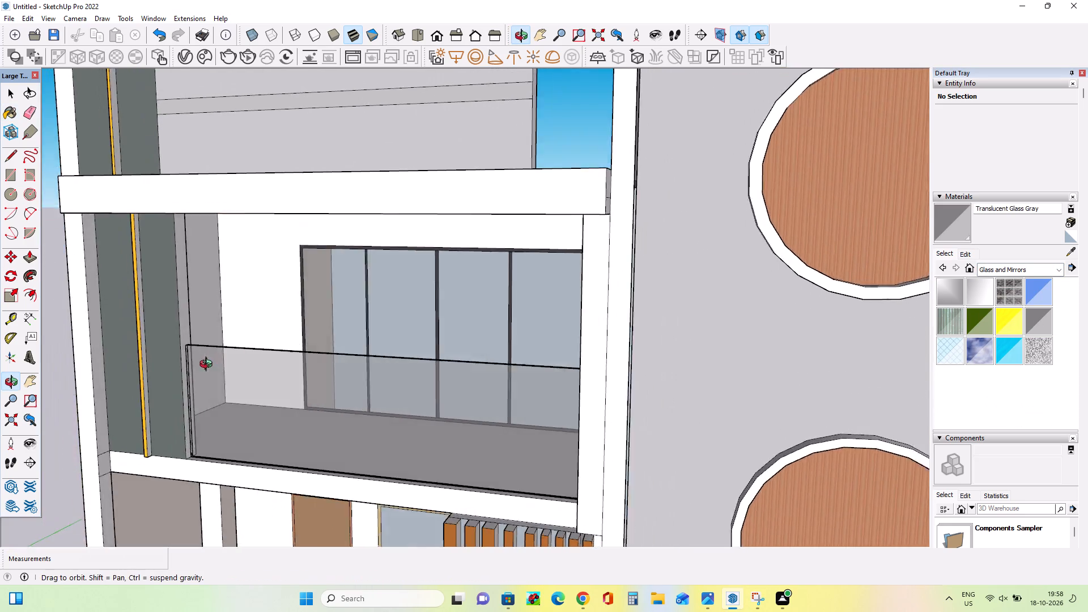
pyautogui.moveTo(209, 365); pyautogui.dragTo(206, 307, button='middle')
pyautogui.click(10, 148)
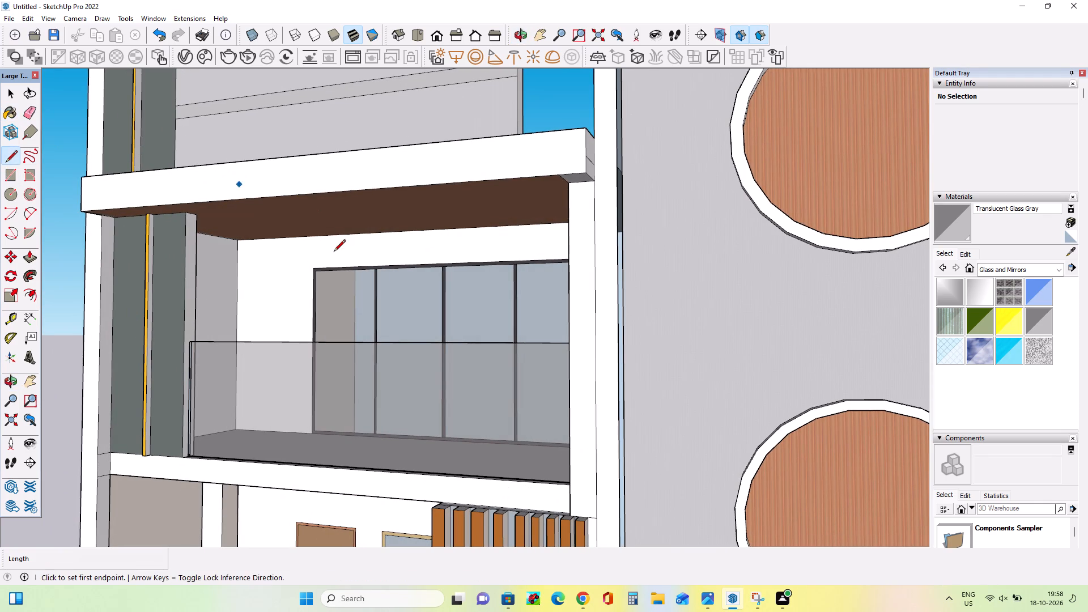
pyautogui.click(311, 266)
pyautogui.click(240, 271)
# Paint the balcony back wall above and to the right of the window with Brick Rough Tan from Brick, Cladding and Siding.
pyautogui.moveTo(375, 304); pyautogui.dragTo(496, 334, button='middle')
pyautogui.scroll(-2, 495, 334)
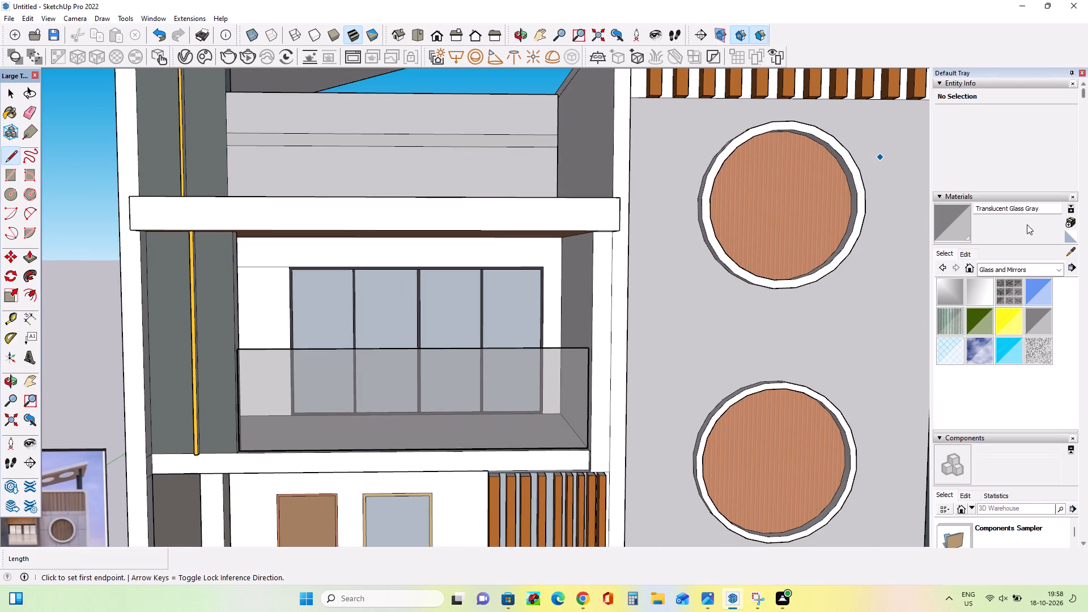
pyautogui.click(1042, 273)
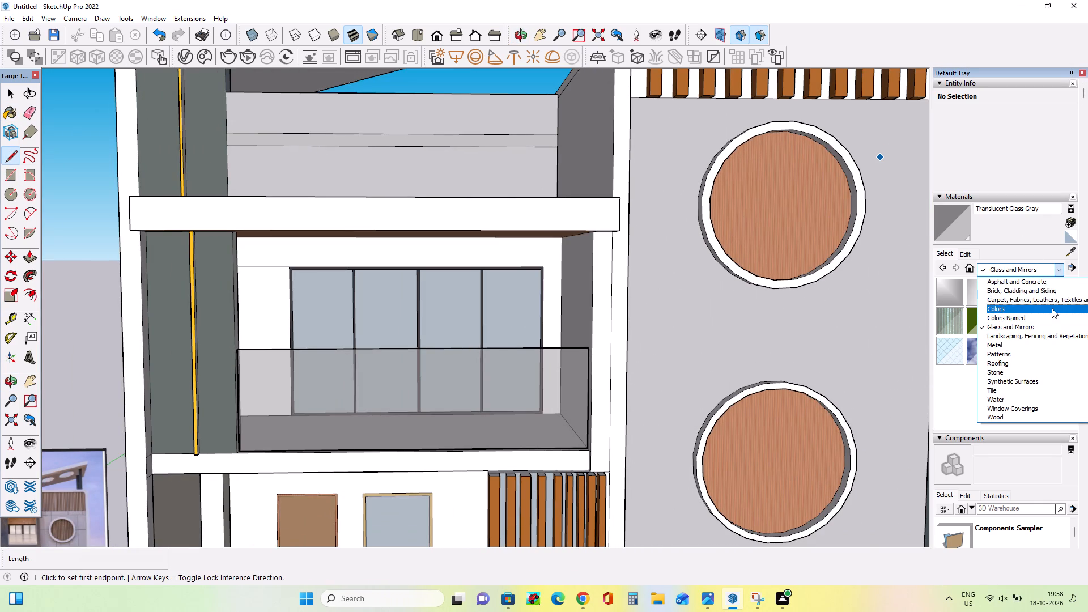
pyautogui.click(1053, 289)
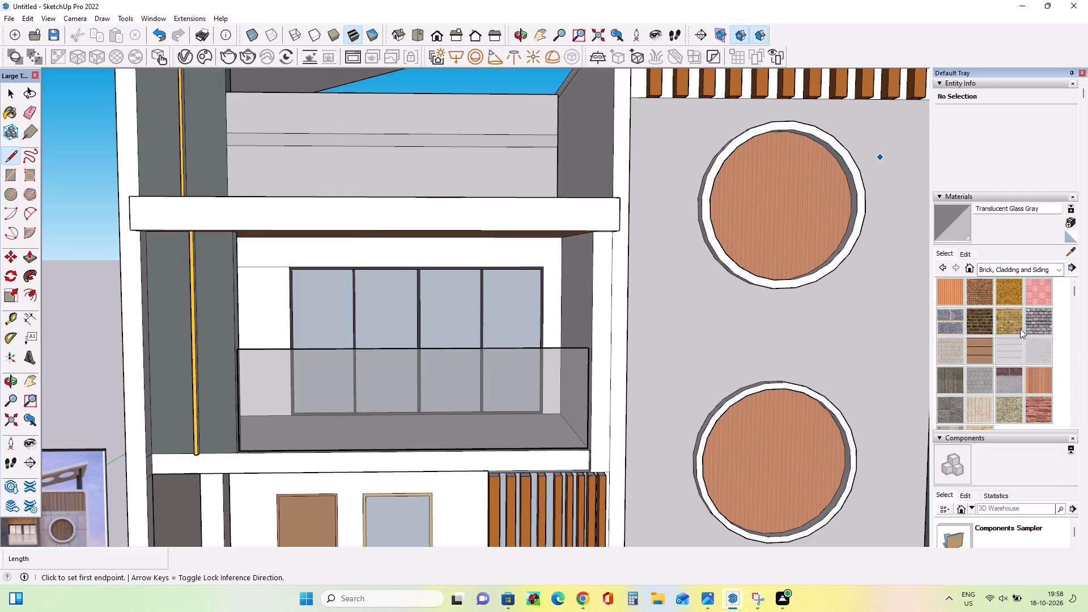
pyautogui.click(1009, 324)
pyautogui.click(487, 250)
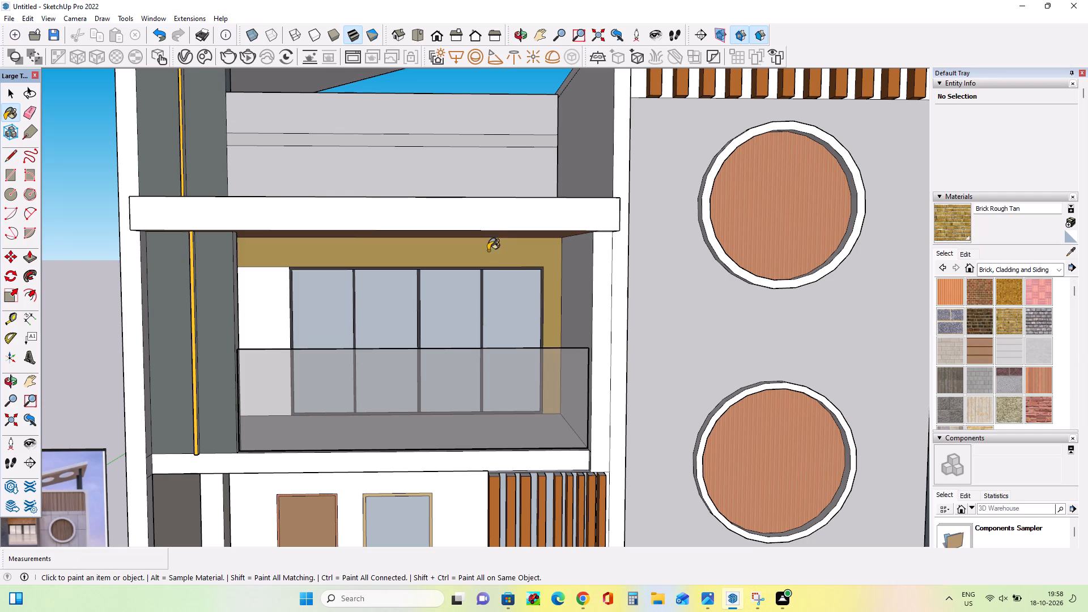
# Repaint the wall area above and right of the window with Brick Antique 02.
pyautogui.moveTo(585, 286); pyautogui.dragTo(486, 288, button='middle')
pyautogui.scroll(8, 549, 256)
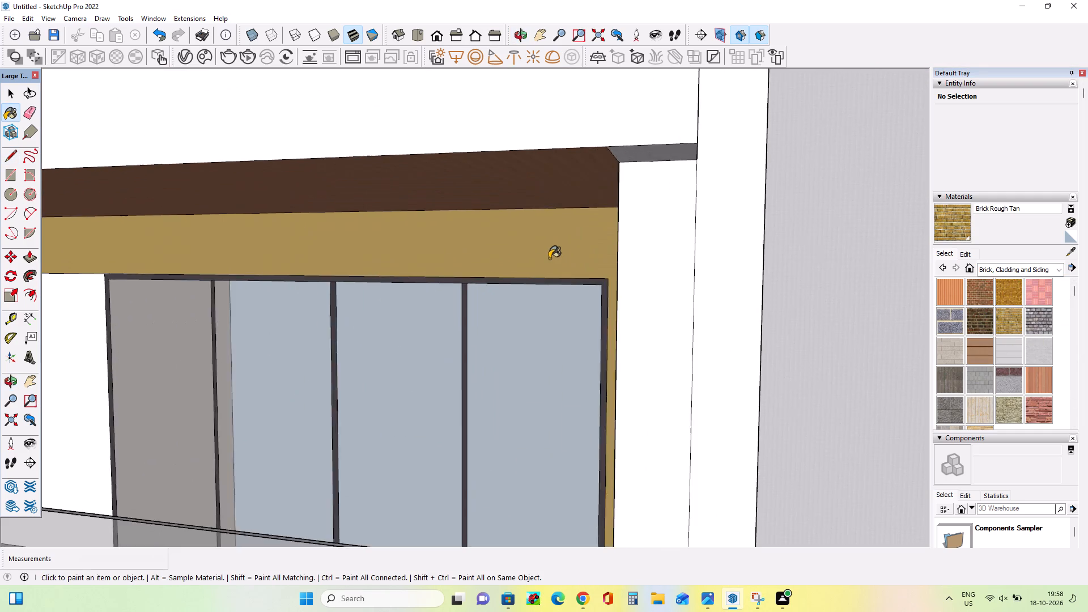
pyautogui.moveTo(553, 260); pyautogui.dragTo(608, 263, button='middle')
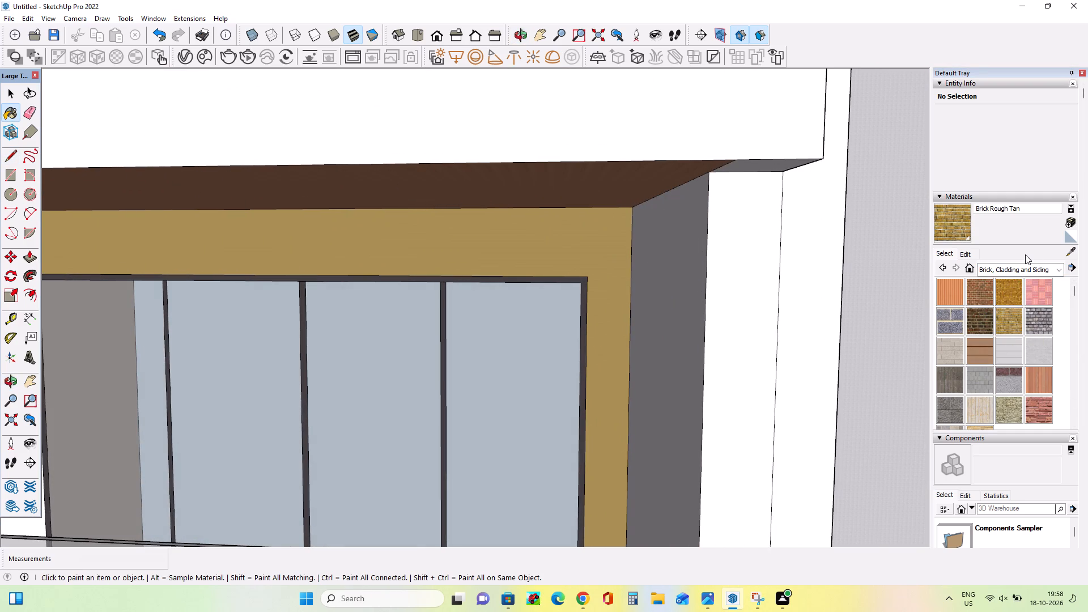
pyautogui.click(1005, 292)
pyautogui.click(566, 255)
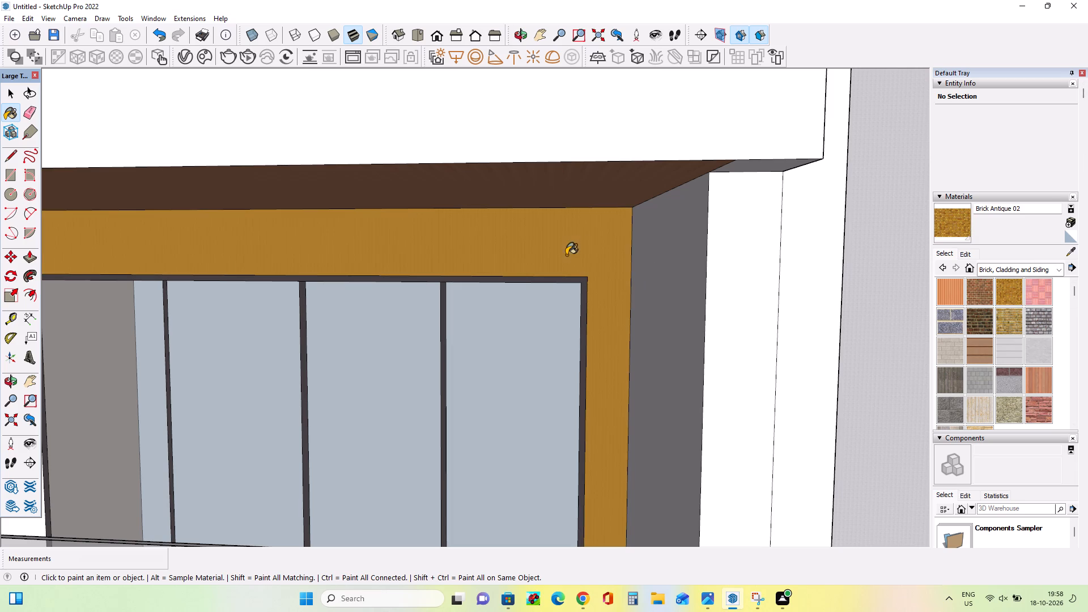
# Inspect the brick texture near the window corner and repaint that wall area with Brick Rough Tan.
pyautogui.moveTo(606, 254); pyautogui.dragTo(603, 273, button='middle')
pyautogui.scroll(6, 1004, 285)
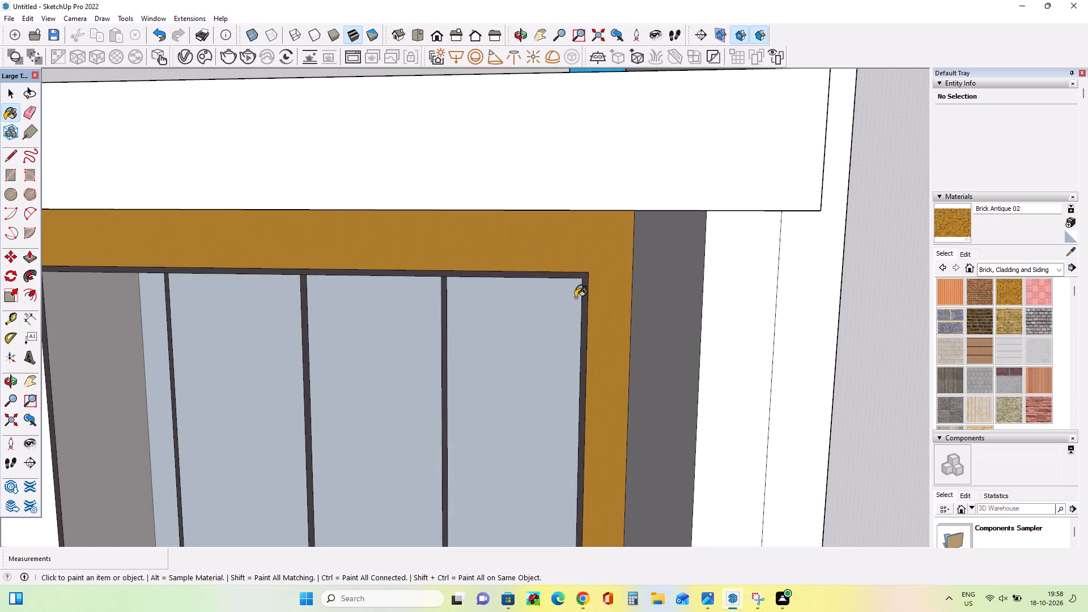
pyautogui.scroll(16, 575, 297)
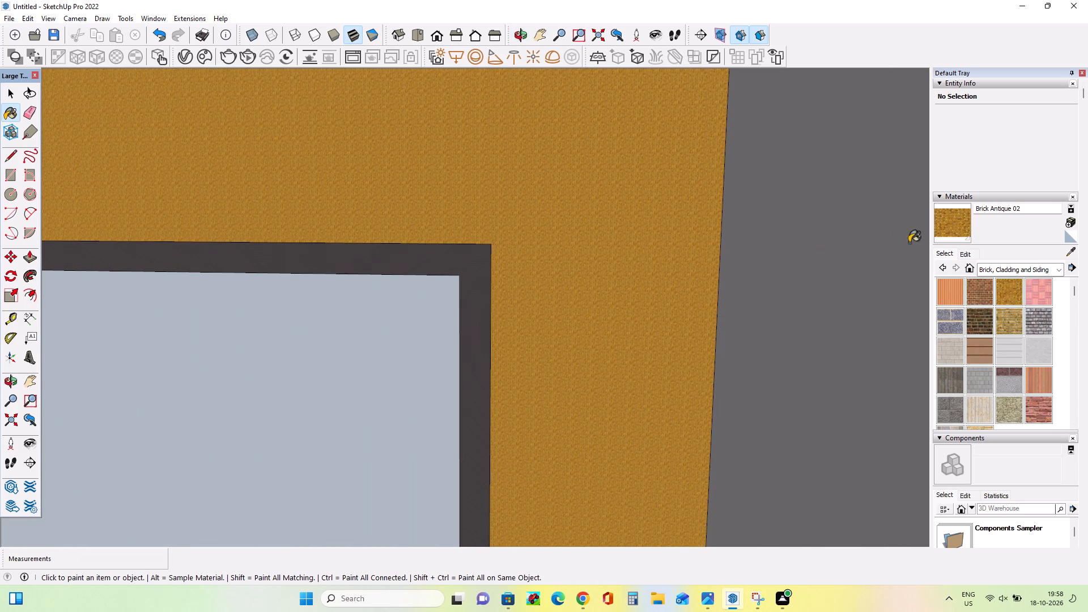
pyautogui.click(1007, 317)
pyautogui.click(386, 178)
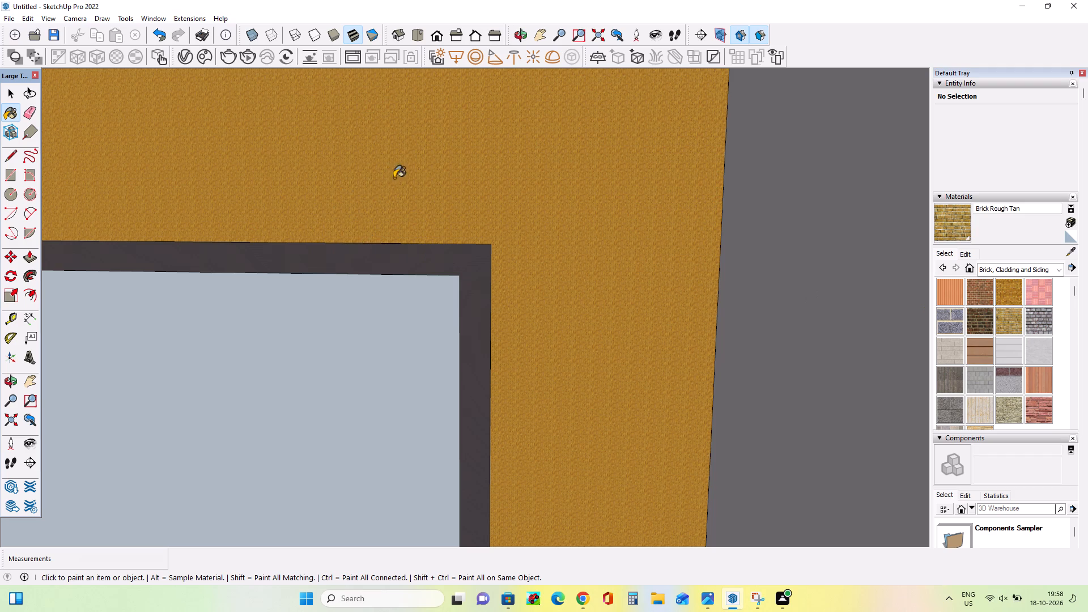
pyautogui.moveTo(535, 184); pyautogui.dragTo(513, 215, button='middle')
pyautogui.scroll(-11, 549, 222)
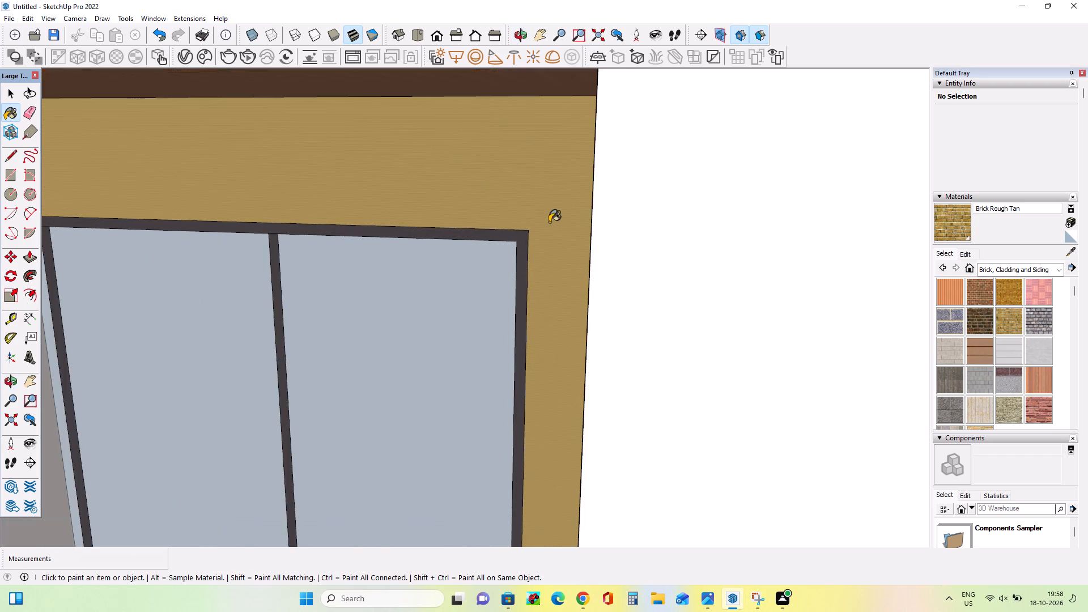
pyautogui.scroll(-5, 549, 222)
pyautogui.moveTo(542, 225); pyautogui.dragTo(596, 103, button='middle')
pyautogui.moveTo(583, 153); pyautogui.dragTo(563, 206, button='middle')
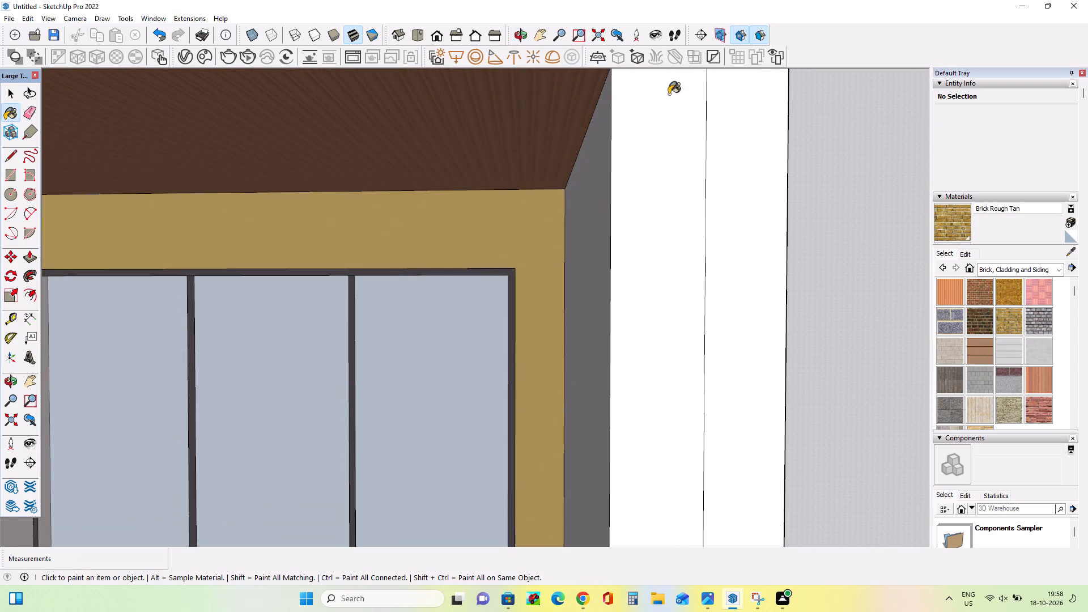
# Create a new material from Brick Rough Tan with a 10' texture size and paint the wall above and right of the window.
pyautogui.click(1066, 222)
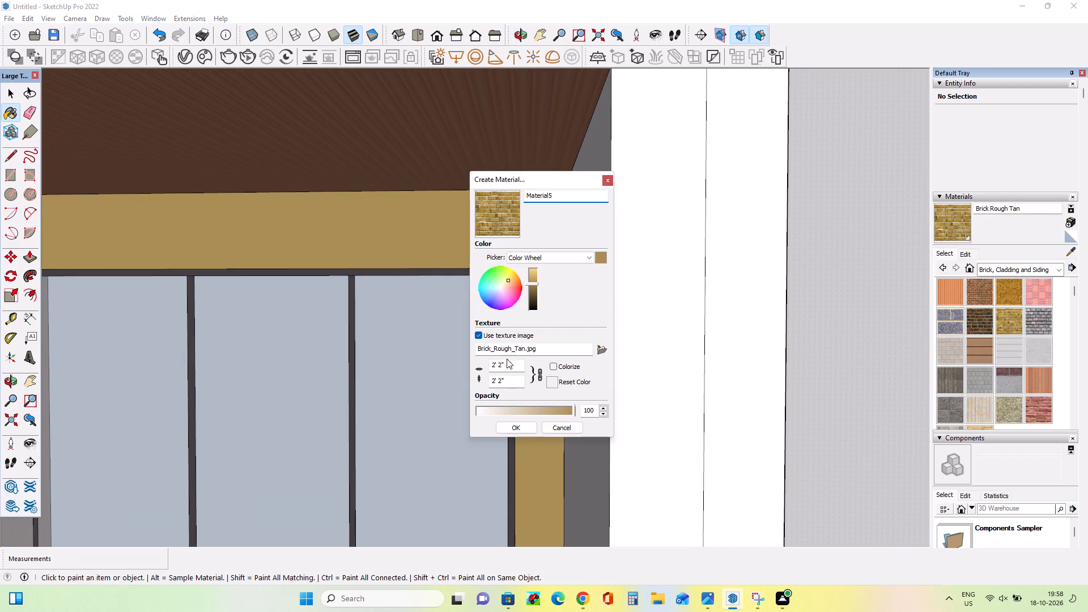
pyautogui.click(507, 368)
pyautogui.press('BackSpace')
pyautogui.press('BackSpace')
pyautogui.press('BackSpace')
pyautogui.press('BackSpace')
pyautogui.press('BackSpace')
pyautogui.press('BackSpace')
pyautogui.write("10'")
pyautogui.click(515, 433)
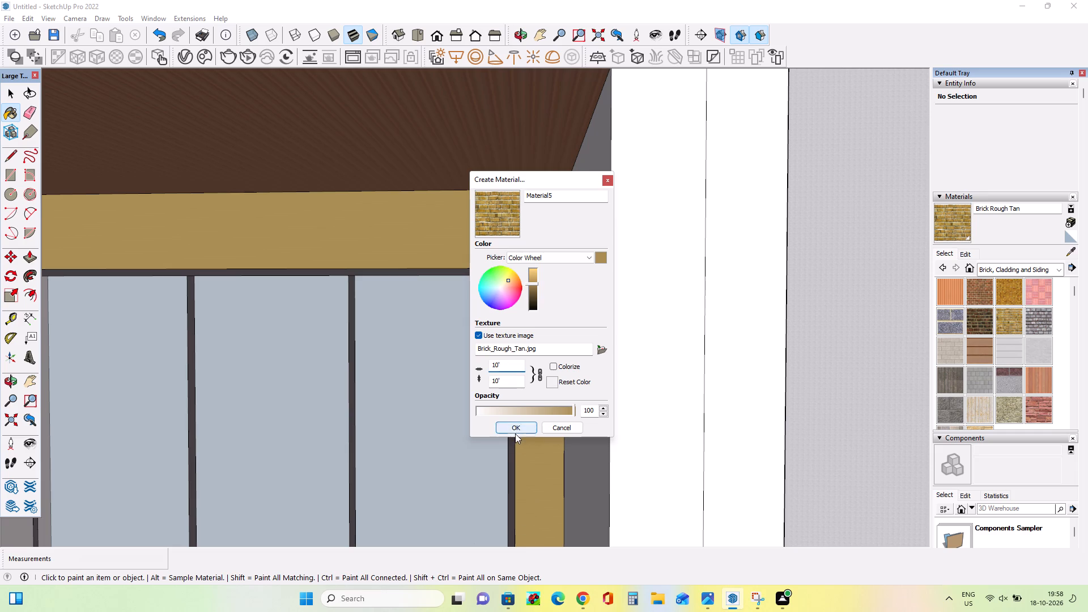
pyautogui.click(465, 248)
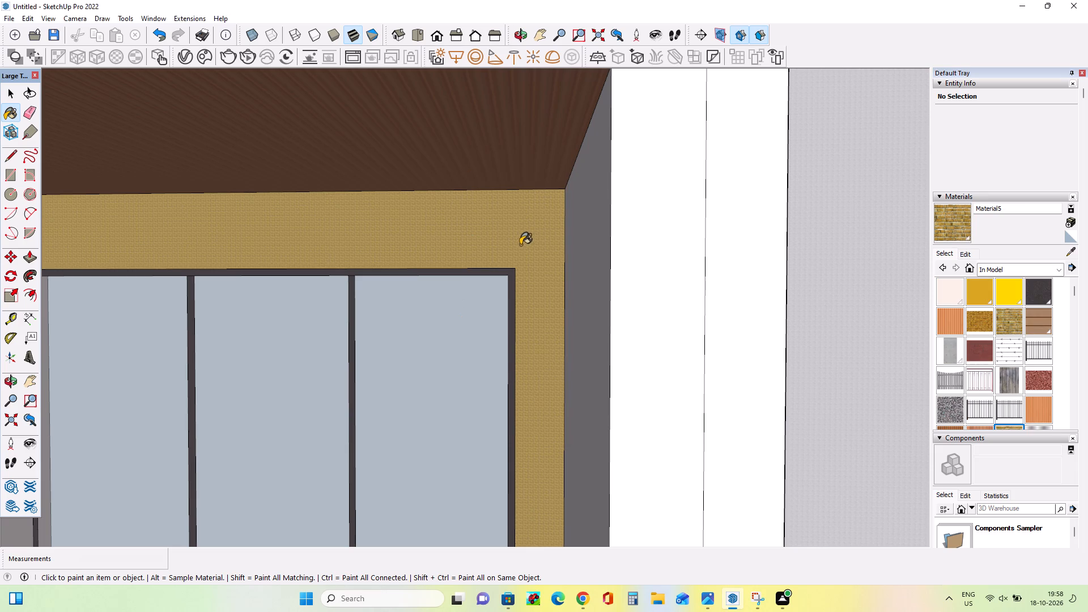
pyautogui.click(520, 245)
# Create another Brick Rough Tan material with a 20' texture size and repaint the wall above and right of the window.
pyautogui.scroll(5, 511, 254)
pyautogui.scroll(16, 511, 254)
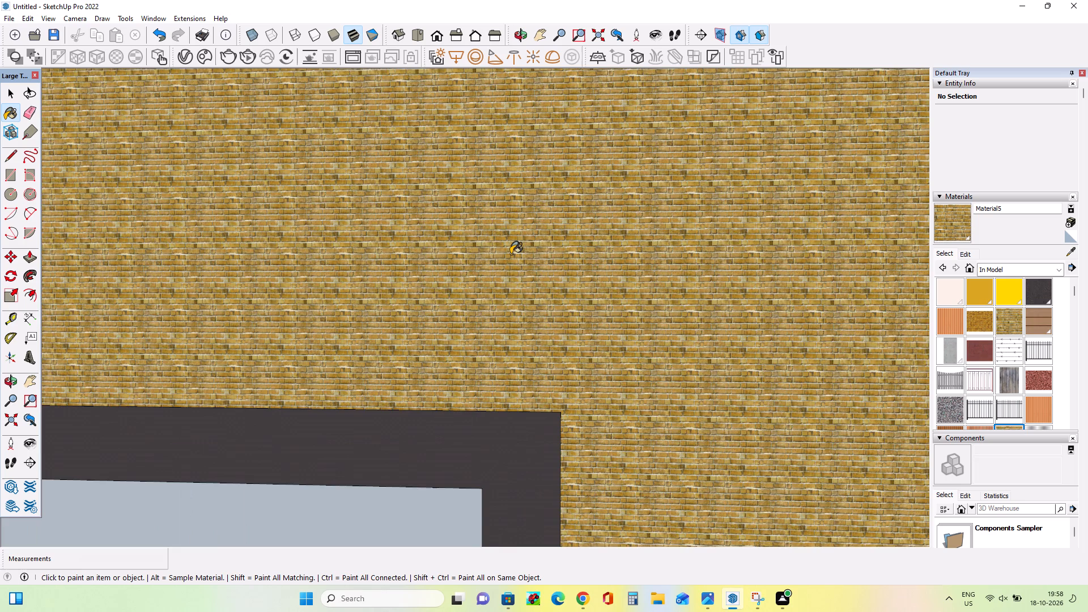
pyautogui.scroll(5, 511, 254)
pyautogui.scroll(-2, 511, 254)
pyautogui.scroll(1, 511, 254)
pyautogui.scroll(-20, 511, 254)
pyautogui.scroll(-3, 511, 254)
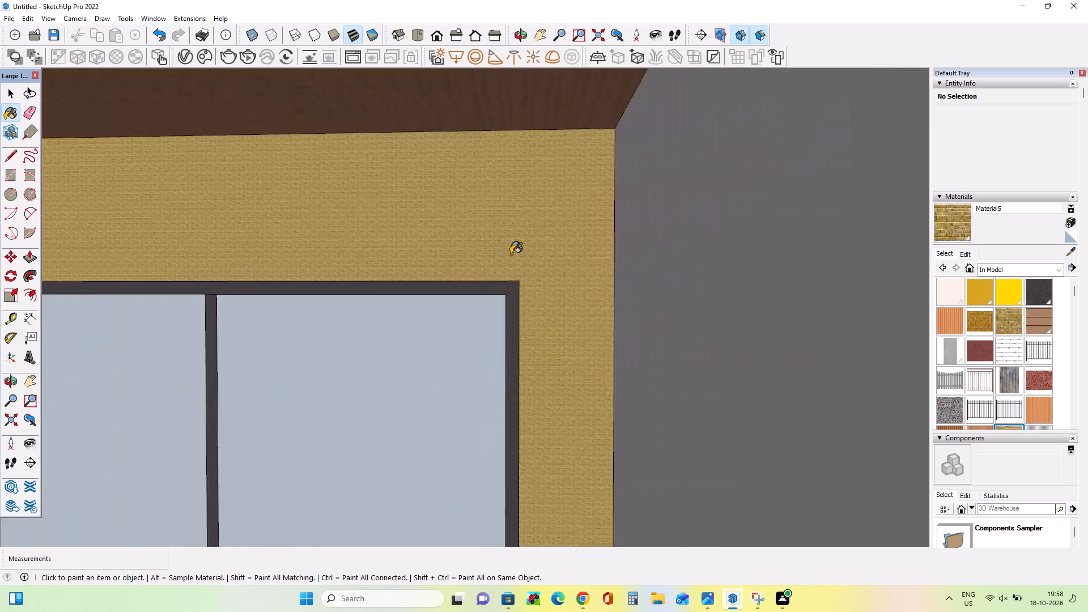
pyautogui.scroll(-8, 511, 254)
pyautogui.moveTo(511, 254); pyautogui.dragTo(524, 304, button='middle')
pyautogui.scroll(-1, 511, 254)
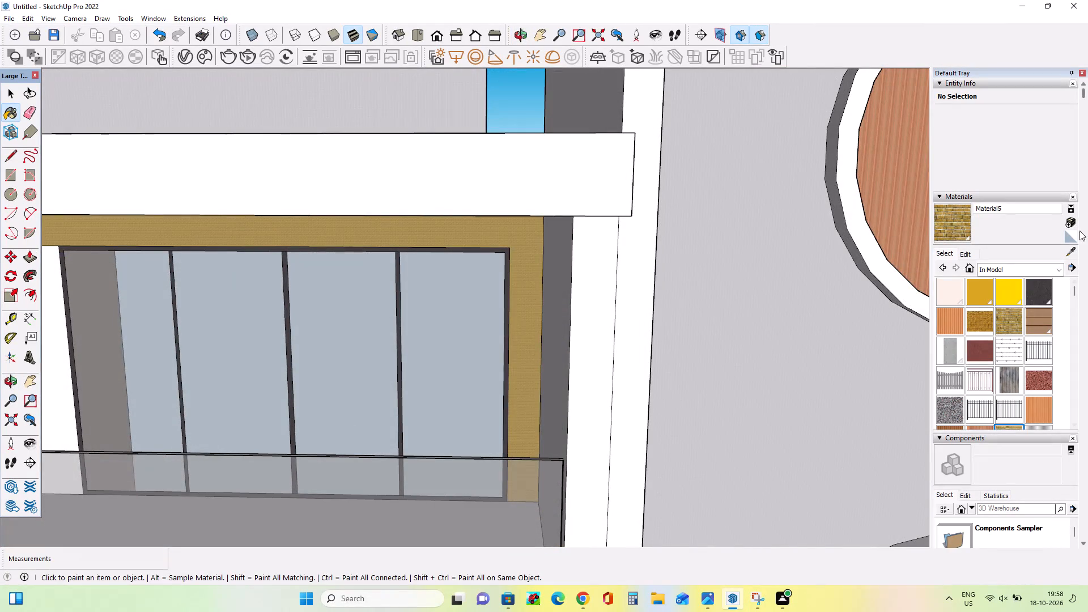
pyautogui.click(1070, 223)
pyautogui.click(503, 360)
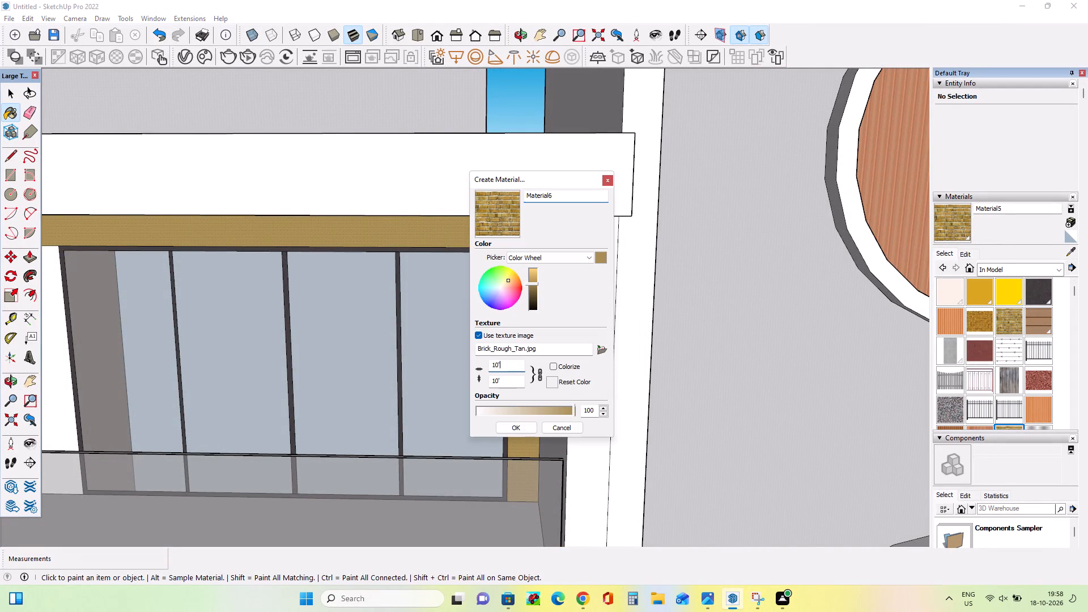
pyautogui.press('BackSpace')
pyautogui.press('BackSpace')
pyautogui.press('BackSpace')
pyautogui.press('BackSpace')
pyautogui.write("20'")
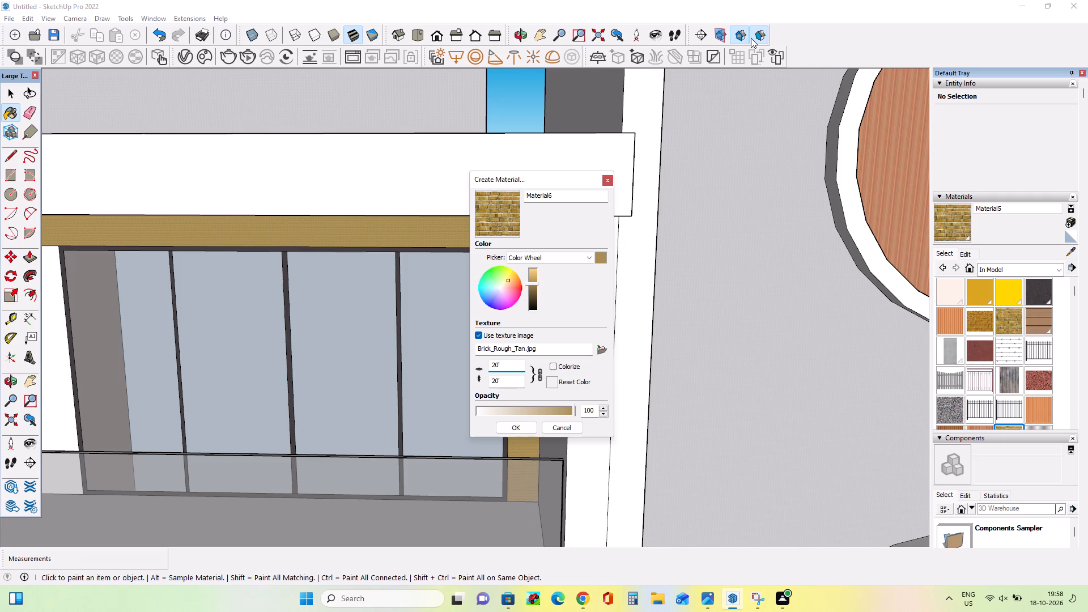
pyautogui.click(517, 430)
pyautogui.click(528, 297)
# Inspect the enlarged brick texture on the balcony wall and compare the upper facade with the reference image.
pyautogui.scroll(1, 517, 312)
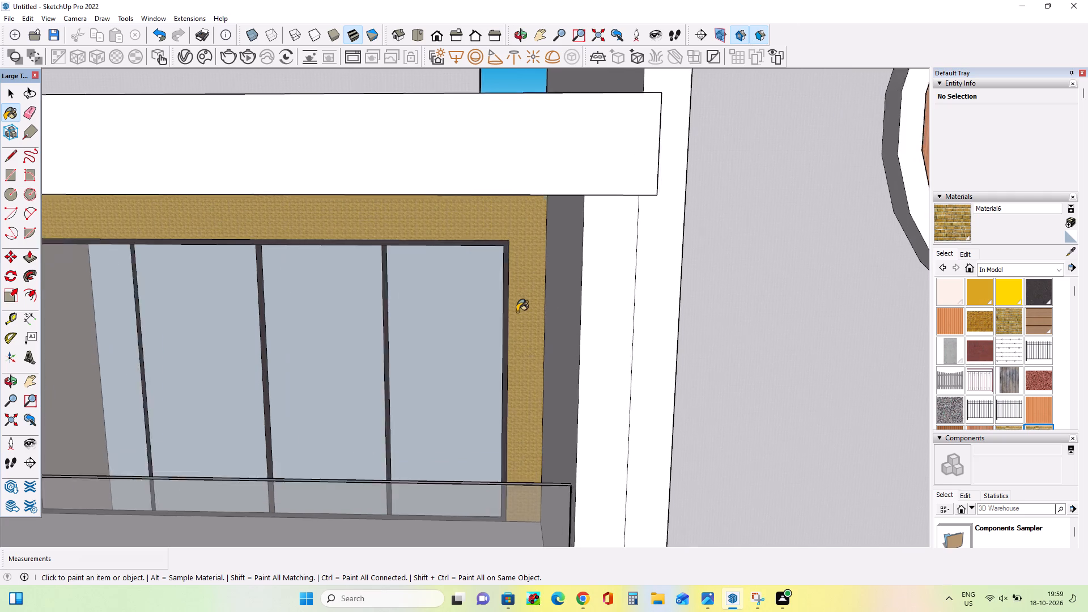
pyautogui.scroll(7, 517, 312)
pyautogui.moveTo(517, 312); pyautogui.dragTo(512, 330, button='middle')
pyautogui.scroll(-5, 512, 329)
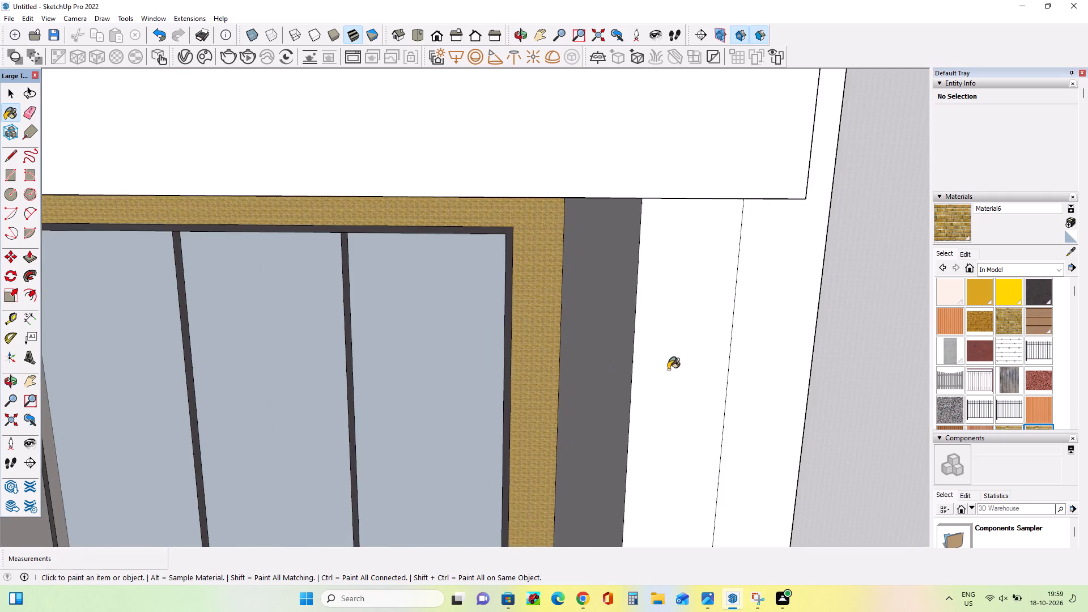
pyautogui.scroll(-2, 668, 363)
pyautogui.scroll(1, 668, 363)
pyautogui.scroll(-16, 668, 363)
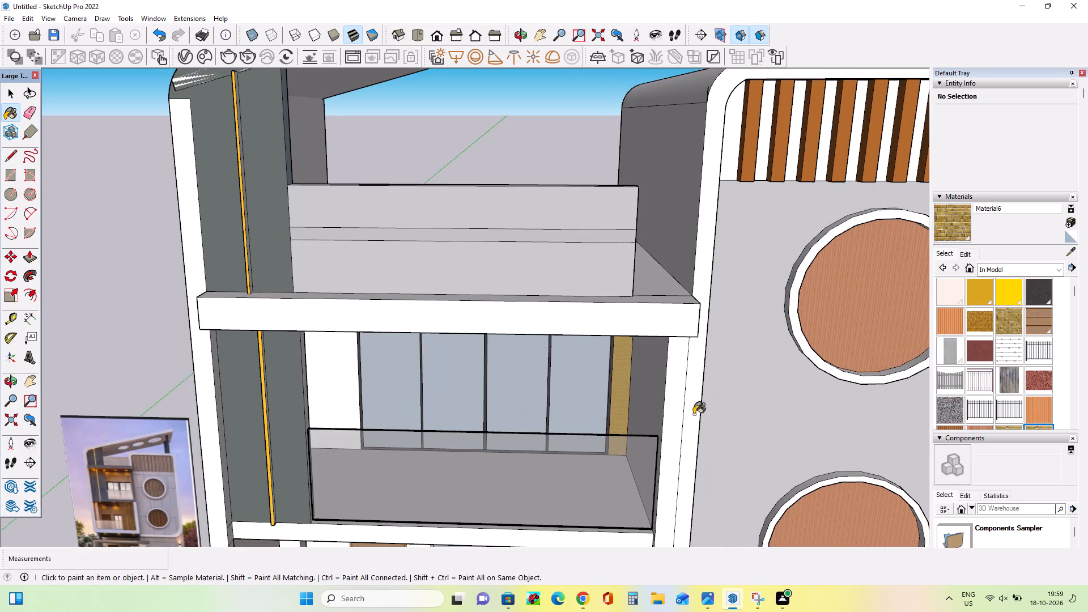
pyautogui.moveTo(628, 455); pyautogui.dragTo(616, 358, button='middle')
pyautogui.scroll(-8, 618, 357)
pyautogui.scroll(4, 301, 568)
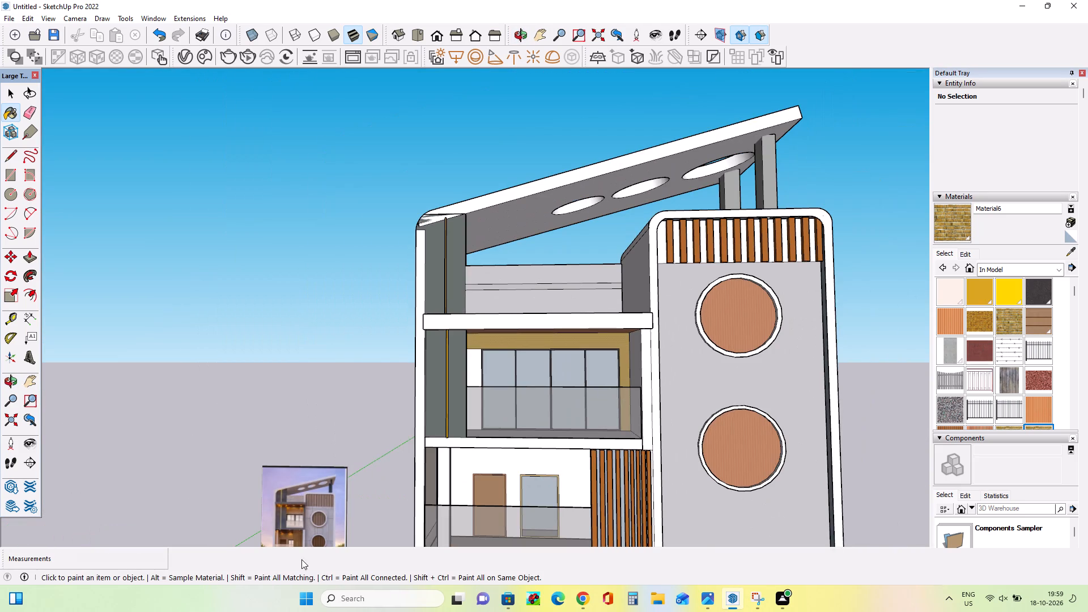
pyautogui.scroll(11, 307, 521)
pyautogui.scroll(-1, 307, 518)
pyautogui.scroll(8, 307, 518)
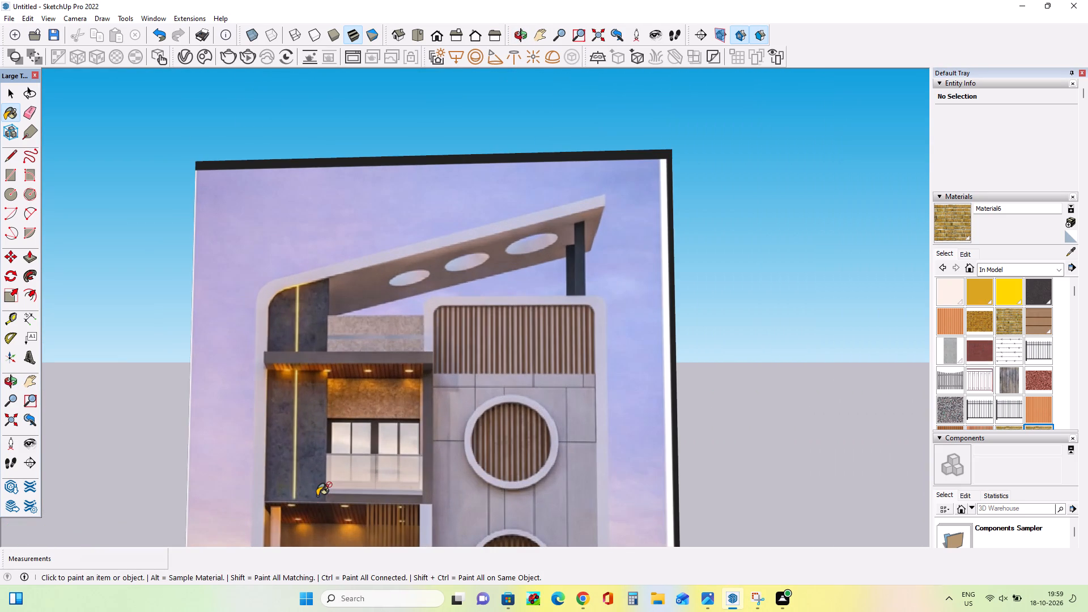
pyautogui.moveTo(318, 495); pyautogui.dragTo(373, 487, button='middle')
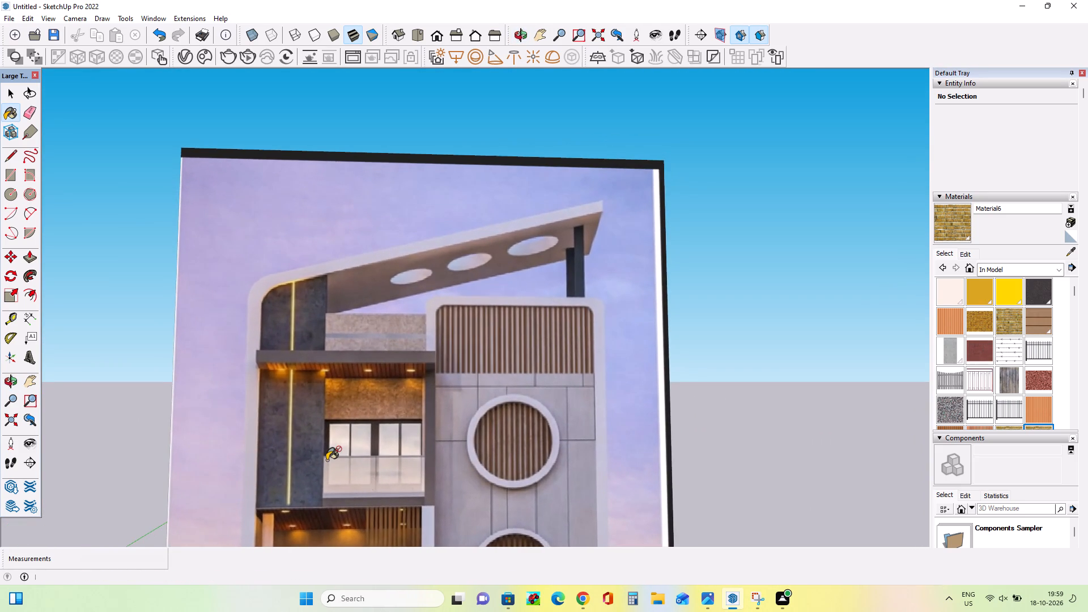
pyautogui.scroll(-20, 328, 460)
pyautogui.scroll(-3, 328, 460)
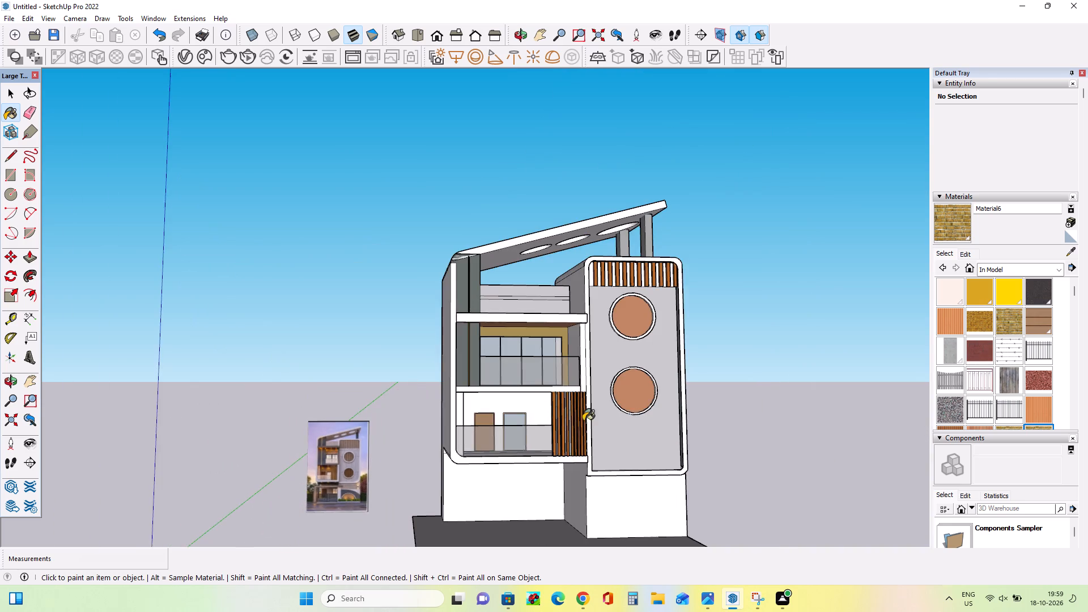
# Draw a line about 95 ft long from the window frame's upper right corner to the back wall's right edge.
pyautogui.moveTo(584, 424); pyautogui.dragTo(522, 499, button='middle')
pyautogui.scroll(-1, 516, 478)
pyautogui.scroll(9, 521, 337)
pyautogui.moveTo(564, 386); pyautogui.dragTo(597, 280, button='middle')
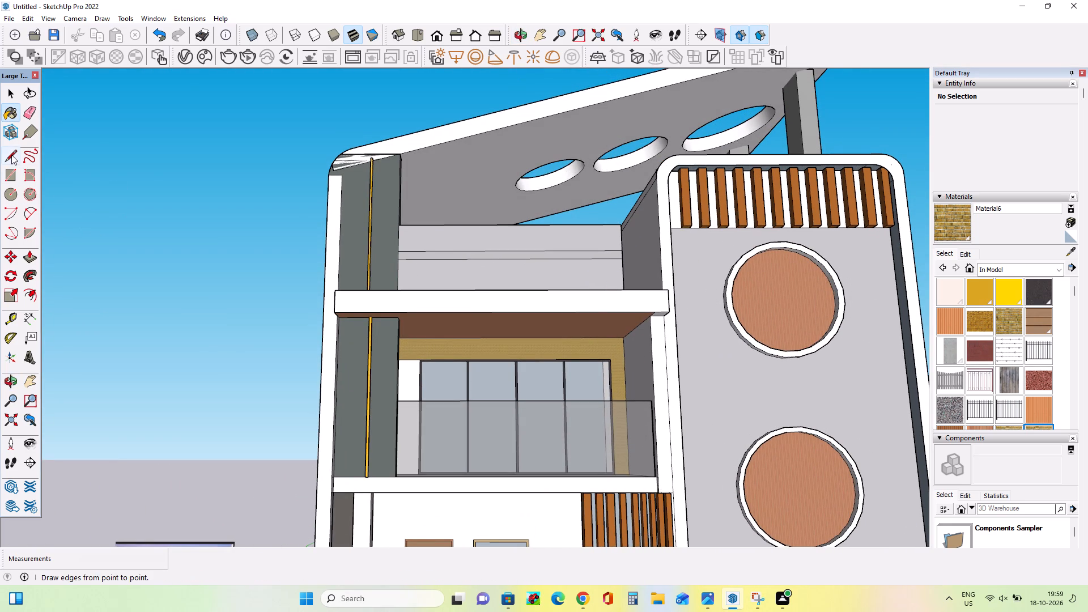
pyautogui.click(11, 155)
pyautogui.scroll(7, 616, 380)
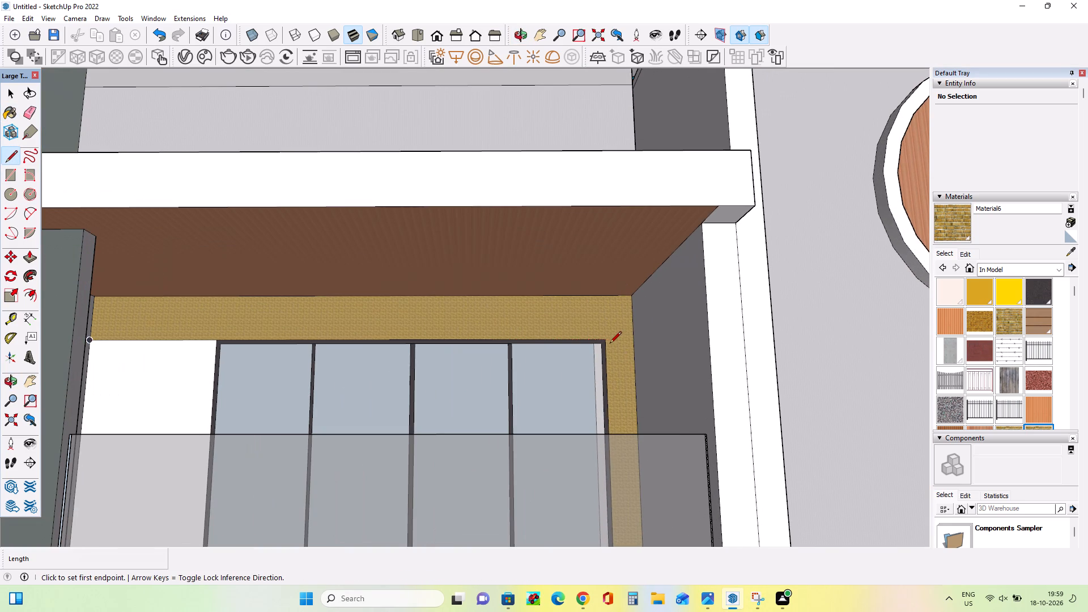
pyautogui.click(608, 344)
pyautogui.click(640, 337)
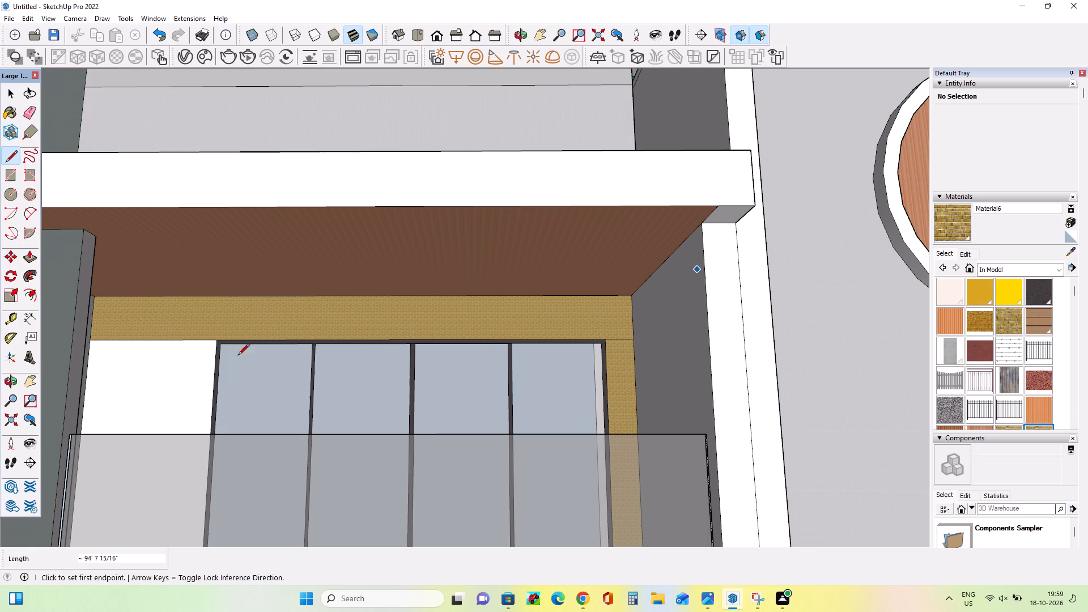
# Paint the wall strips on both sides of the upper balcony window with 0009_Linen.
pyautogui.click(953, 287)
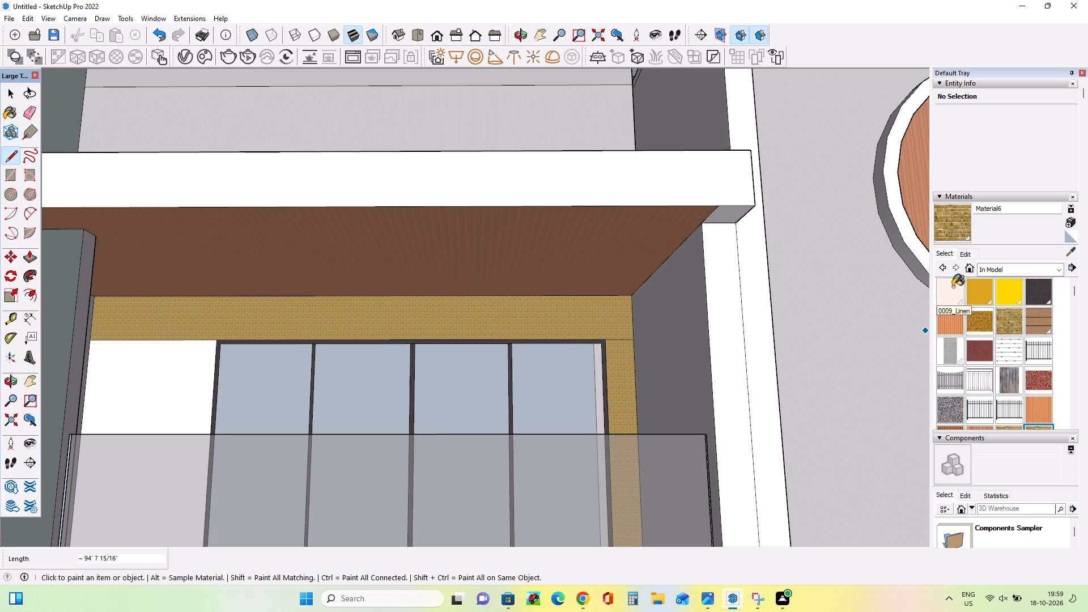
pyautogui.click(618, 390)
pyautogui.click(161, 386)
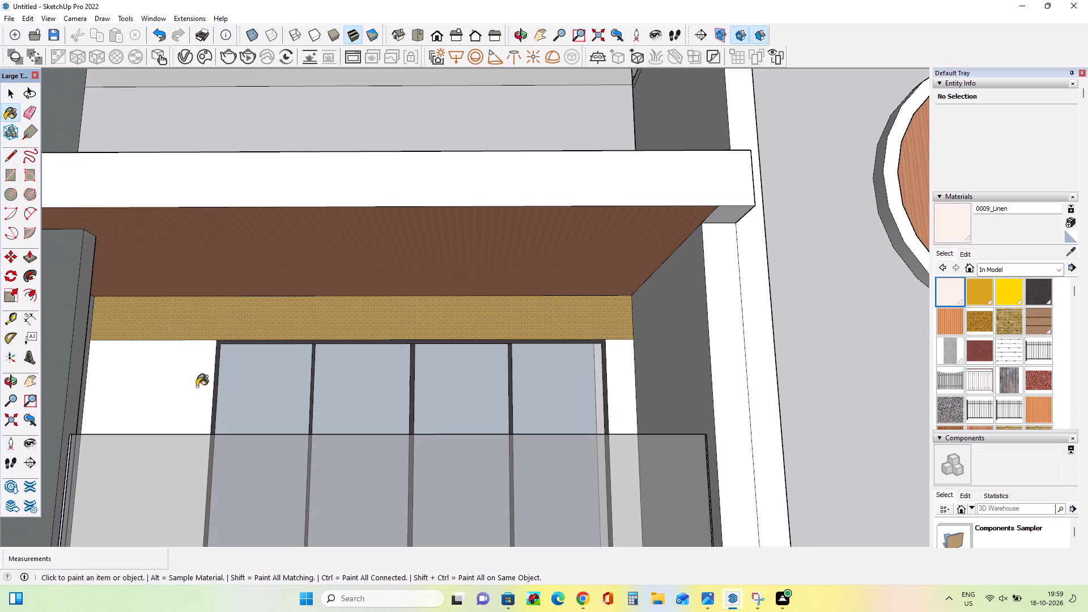
# Paint the wall strips on both sides of the upper balcony window with Brick Rough Tan.
pyautogui.moveTo(283, 392); pyautogui.dragTo(281, 470, button='middle')
pyautogui.scroll(-9, 309, 430)
pyautogui.moveTo(358, 437); pyautogui.dragTo(407, 318, button='middle')
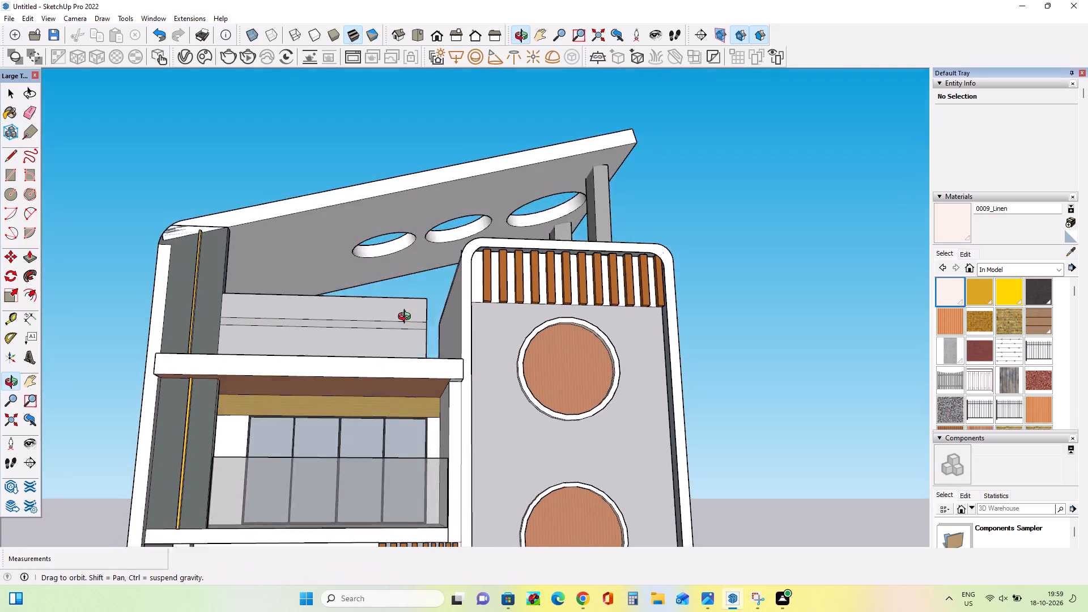
pyautogui.moveTo(407, 318); pyautogui.dragTo(410, 313, button='middle')
pyautogui.click(979, 321)
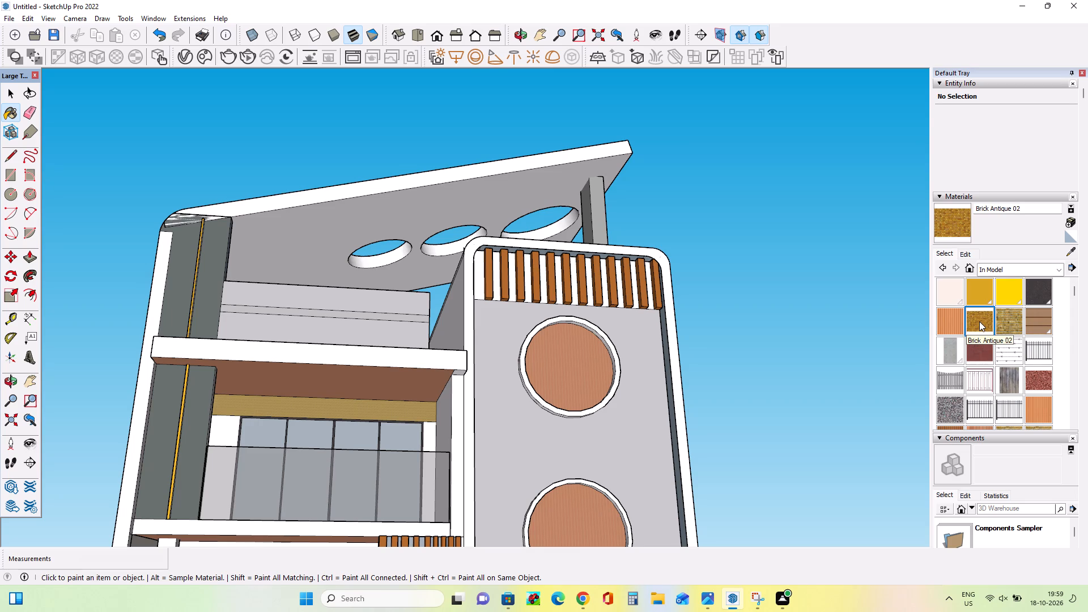
pyautogui.click(1012, 322)
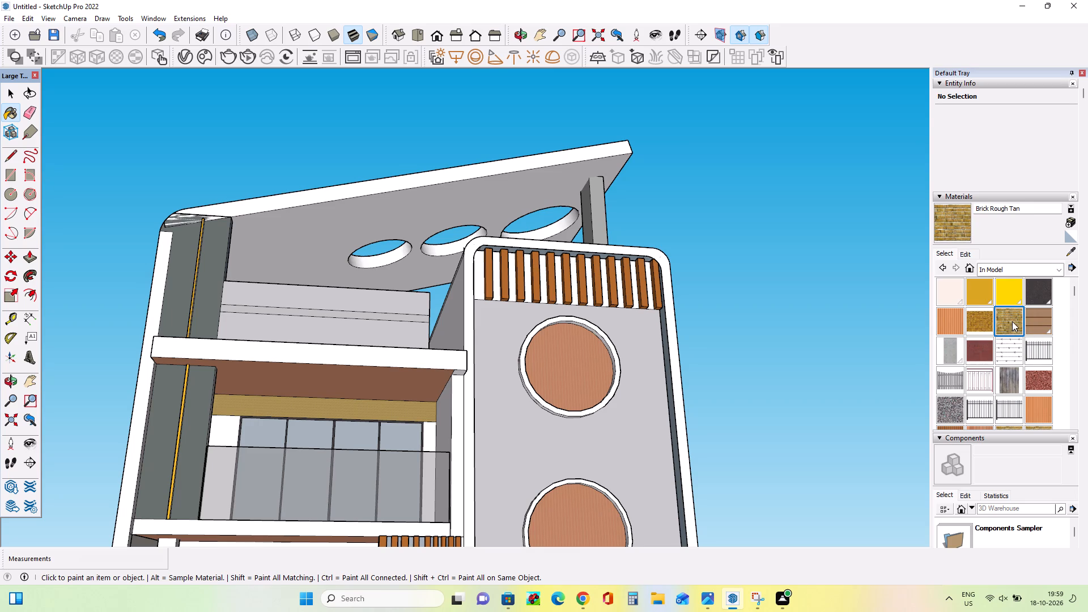
pyautogui.click(428, 435)
pyautogui.click(231, 436)
# Review the brick-finished upper balcony wall within the whole building facade.
pyautogui.moveTo(346, 416); pyautogui.dragTo(291, 489, button='middle')
pyautogui.scroll(-4, 291, 489)
pyautogui.scroll(-2, 397, 431)
pyautogui.scroll(1, 397, 431)
pyautogui.scroll(-1, 397, 431)
pyautogui.click(31, 391)
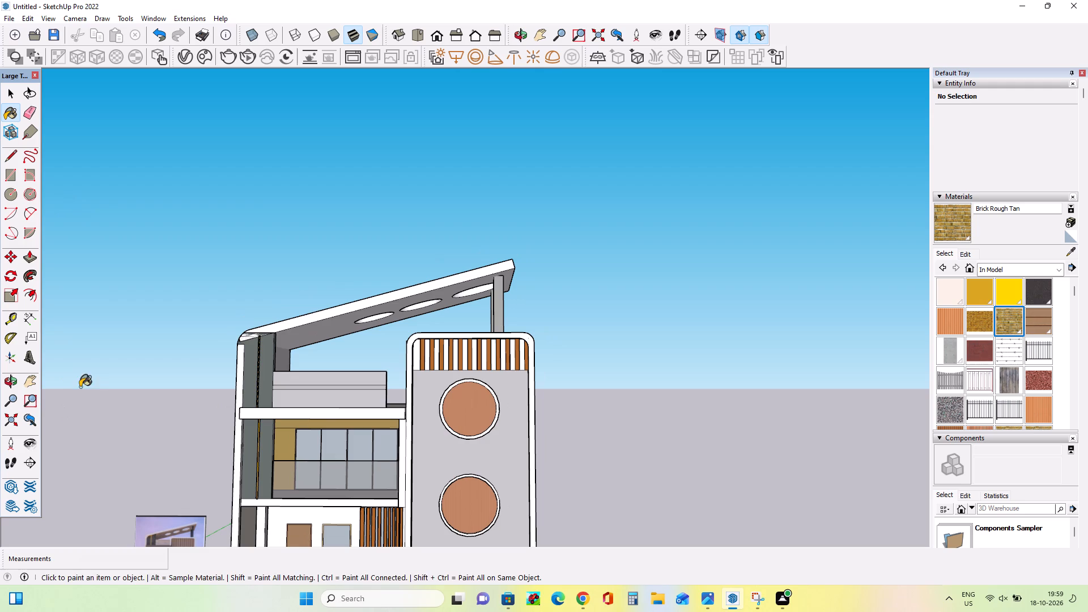
pyautogui.click(25, 392)
pyautogui.click(27, 386)
pyautogui.moveTo(385, 454); pyautogui.dragTo(427, 318)
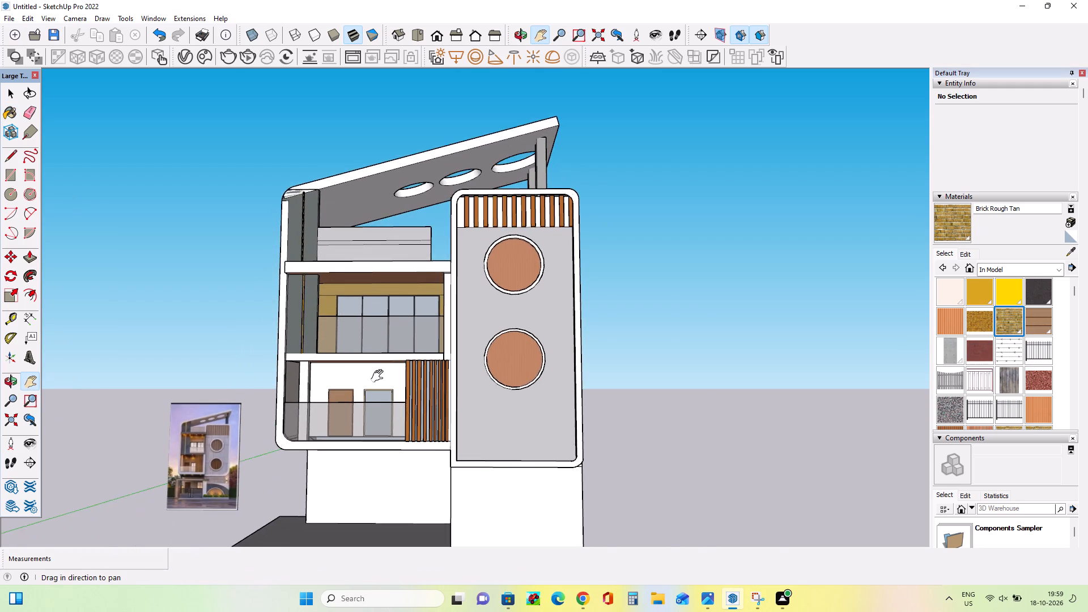
pyautogui.scroll(6, 376, 378)
pyautogui.moveTo(461, 422); pyautogui.dragTo(457, 483, button='middle')
pyautogui.scroll(-6, 500, 462)
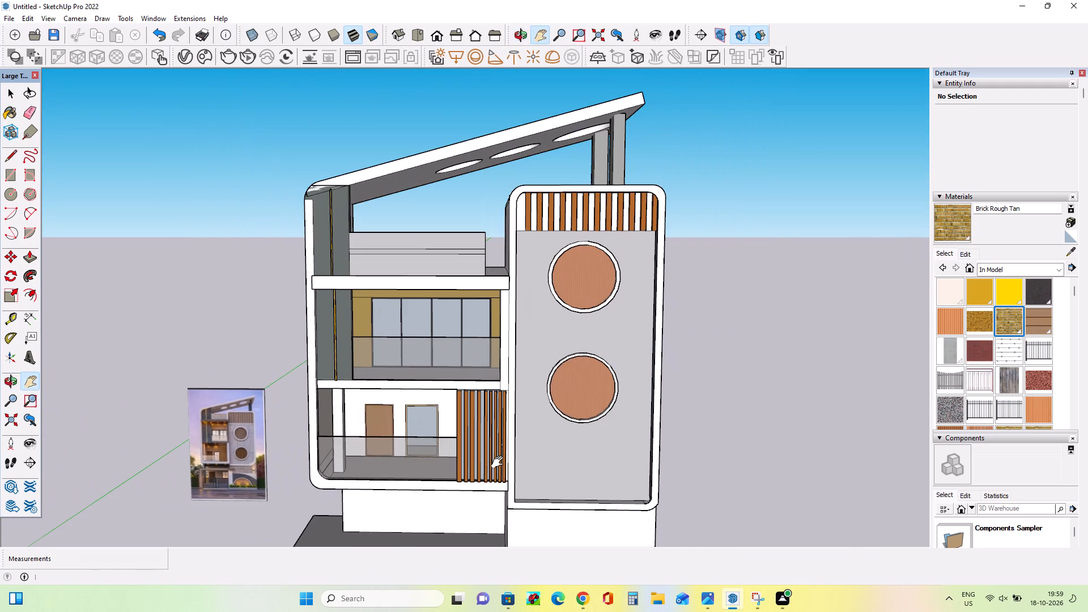
pyautogui.moveTo(500, 463); pyautogui.dragTo(456, 454, button='middle')
# Examine the lower balcony, round windows, panel joints and ground floor in the reference image.
pyautogui.scroll(3, 248, 484)
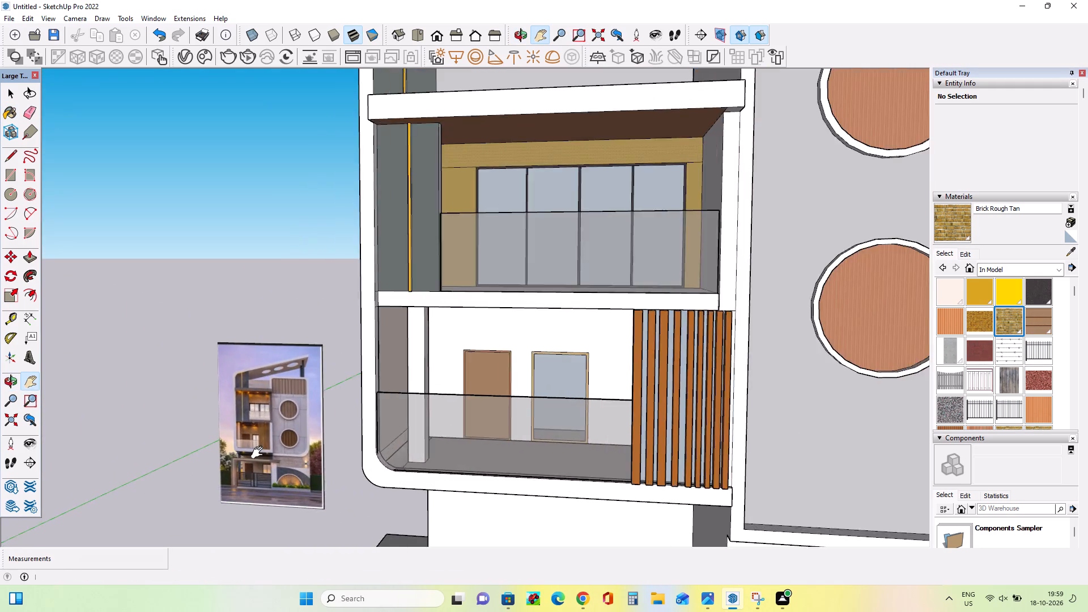
pyautogui.scroll(11, 260, 453)
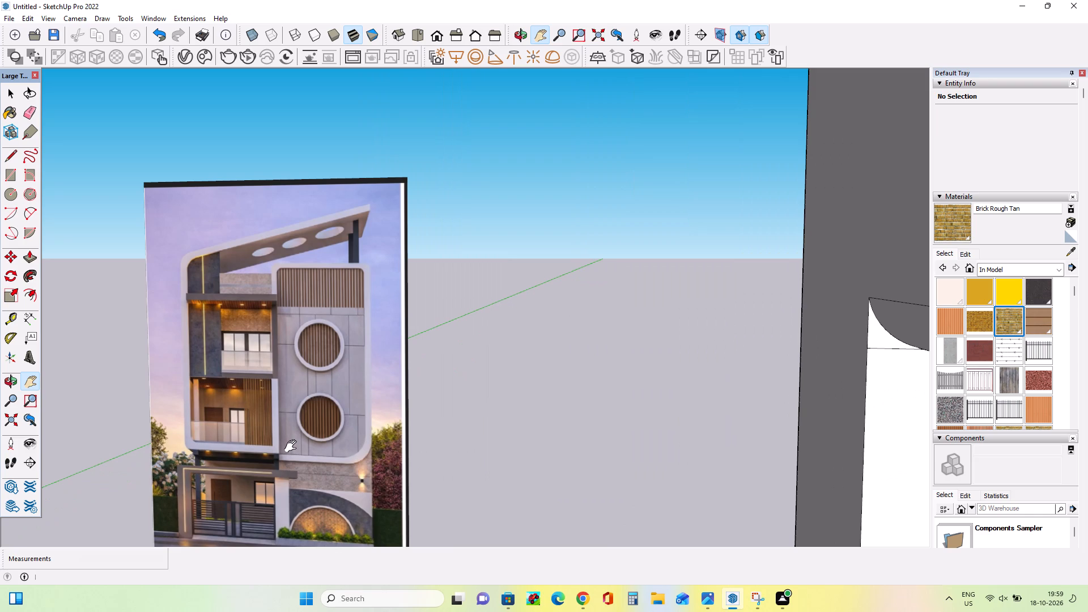
pyautogui.scroll(-1, 293, 447)
pyautogui.scroll(8, 314, 466)
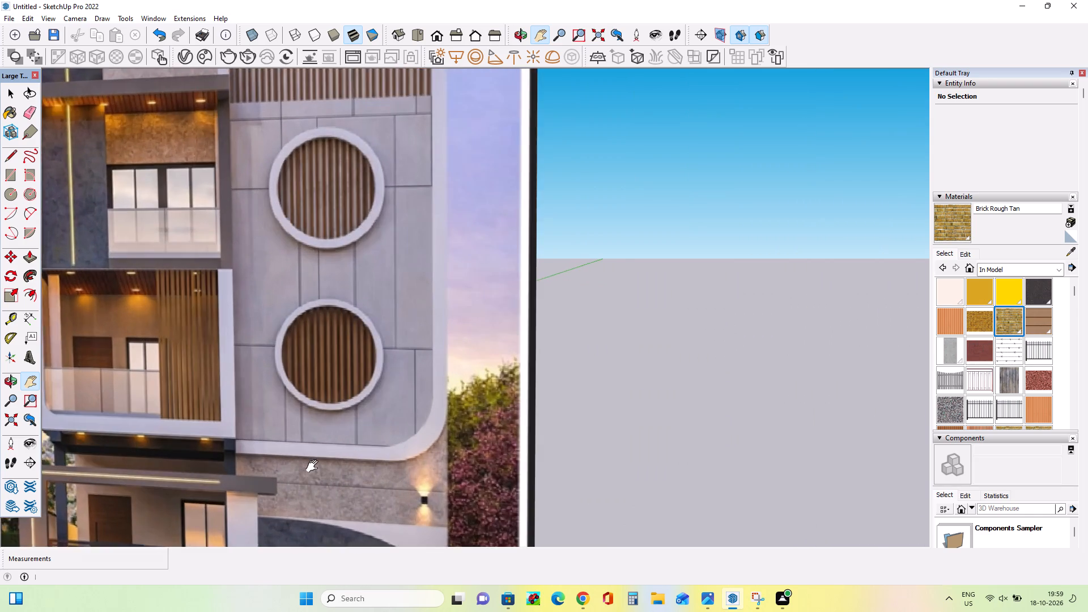
pyautogui.scroll(3, 309, 470)
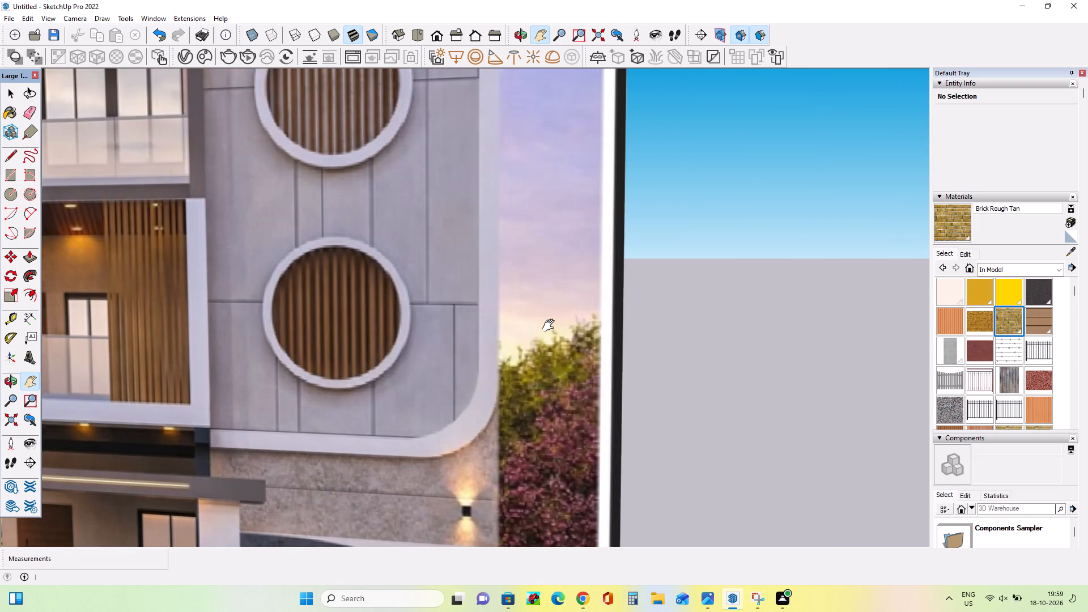
pyautogui.scroll(-10, 551, 326)
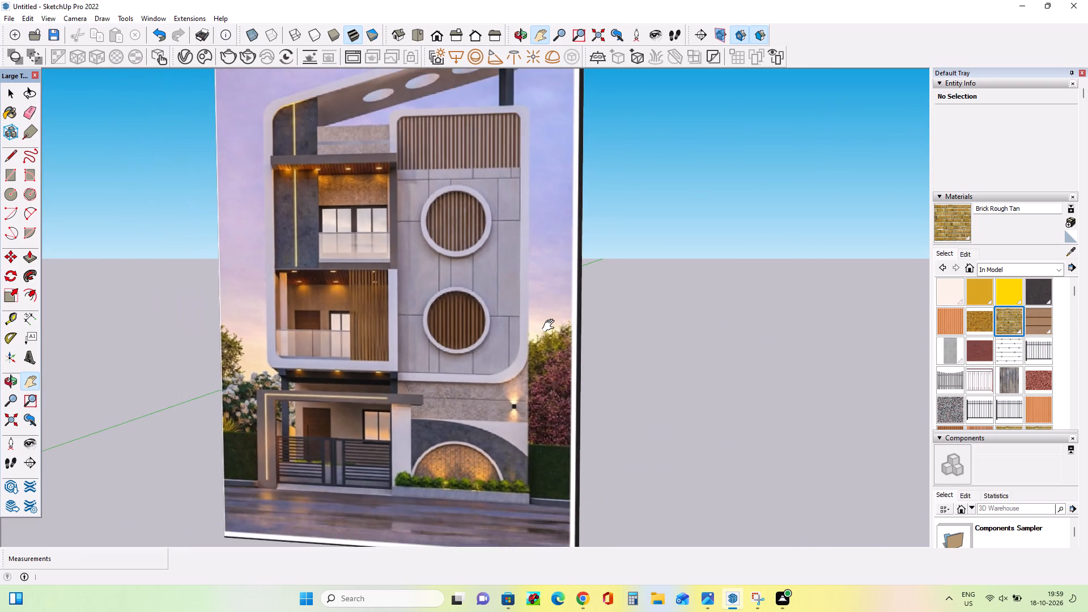
pyautogui.scroll(-10, 551, 326)
pyautogui.scroll(1, 551, 327)
pyautogui.scroll(-3, 551, 327)
pyautogui.scroll(1, 551, 327)
pyautogui.scroll(-5, 551, 327)
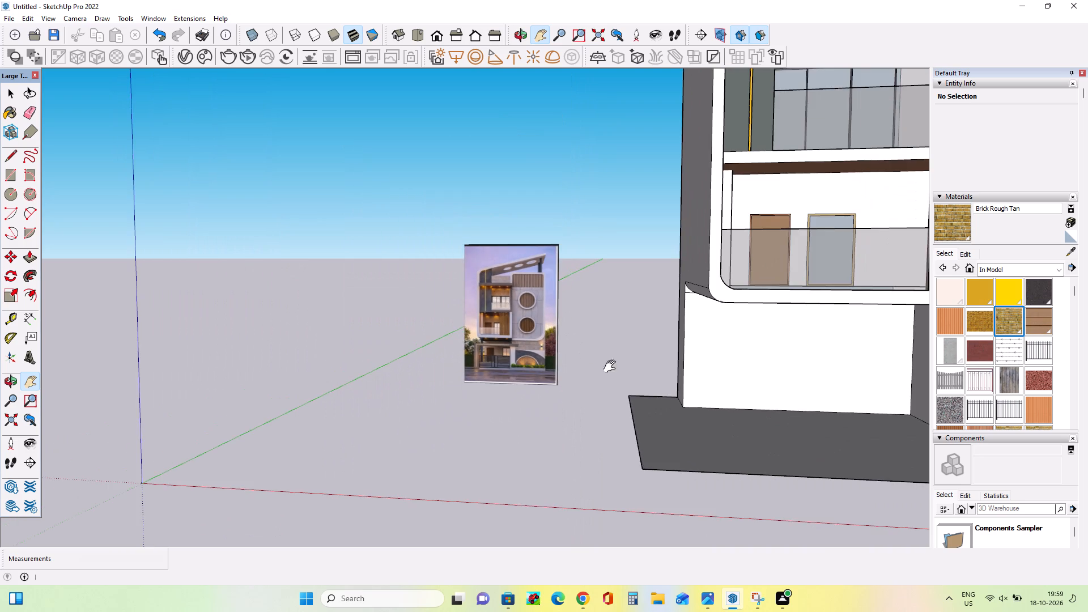
# Draw a rectangle about 3984' by 2789' between opposite corners of the ground slab, covering its open underside.
pyautogui.moveTo(740, 385); pyautogui.dragTo(637, 322, button='middle')
pyautogui.scroll(-8, 637, 322)
pyautogui.scroll(-4, 592, 329)
pyautogui.scroll(1, 700, 342)
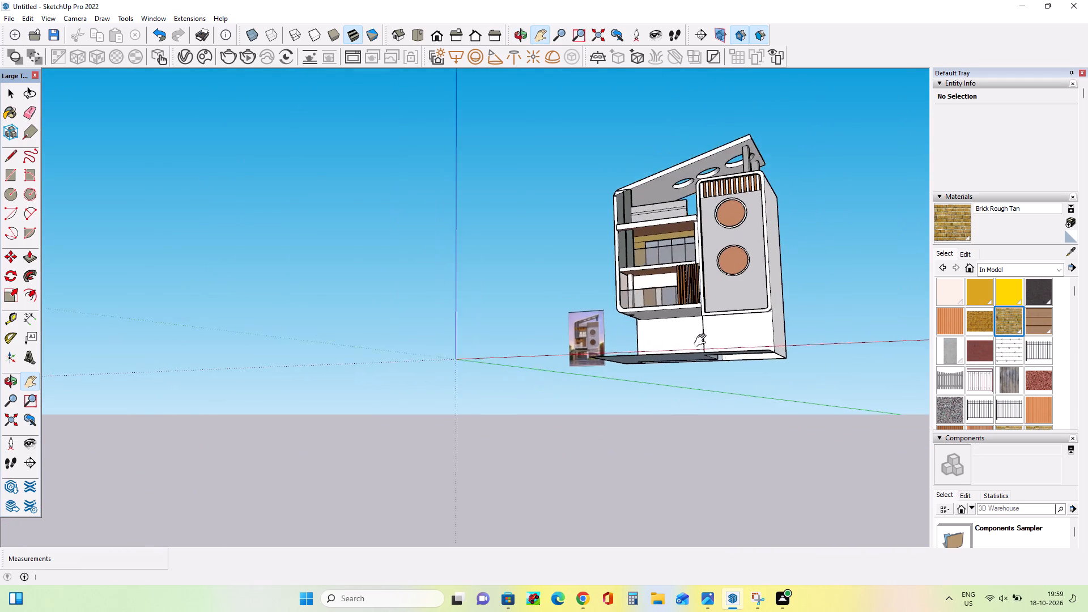
pyautogui.moveTo(715, 329); pyautogui.dragTo(763, 246, button='middle')
pyautogui.scroll(14, 629, 328)
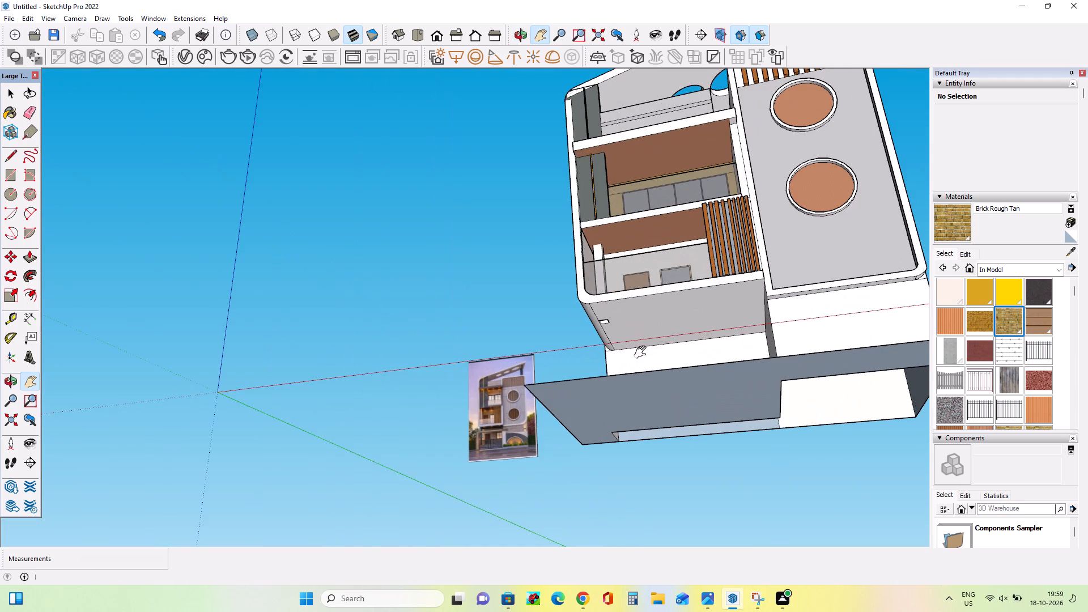
pyautogui.moveTo(643, 352); pyautogui.dragTo(644, 305, button='middle')
pyautogui.scroll(-4, 643, 305)
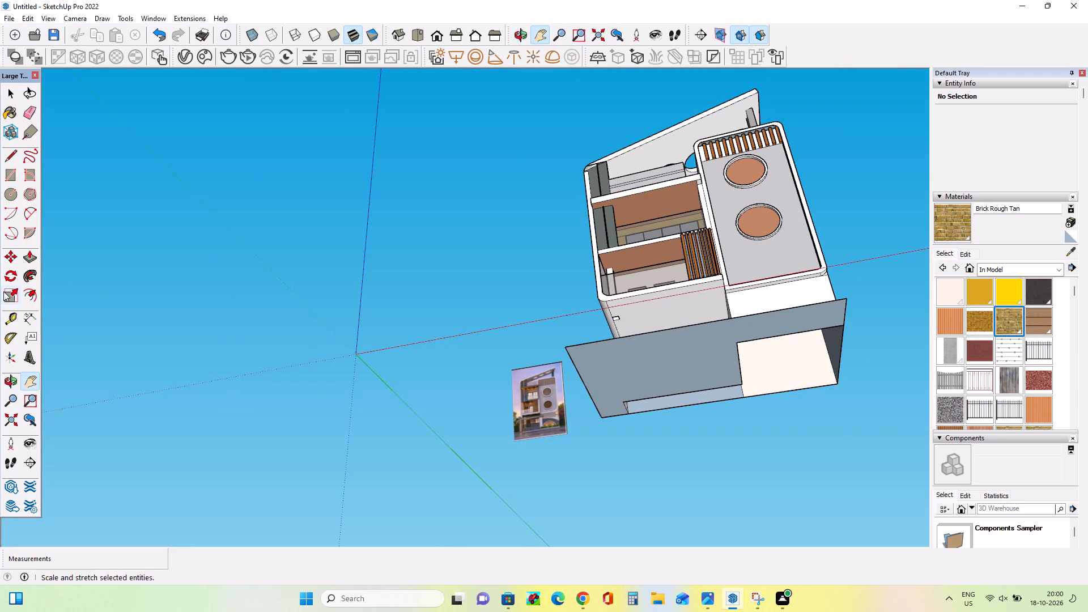
pyautogui.click(11, 176)
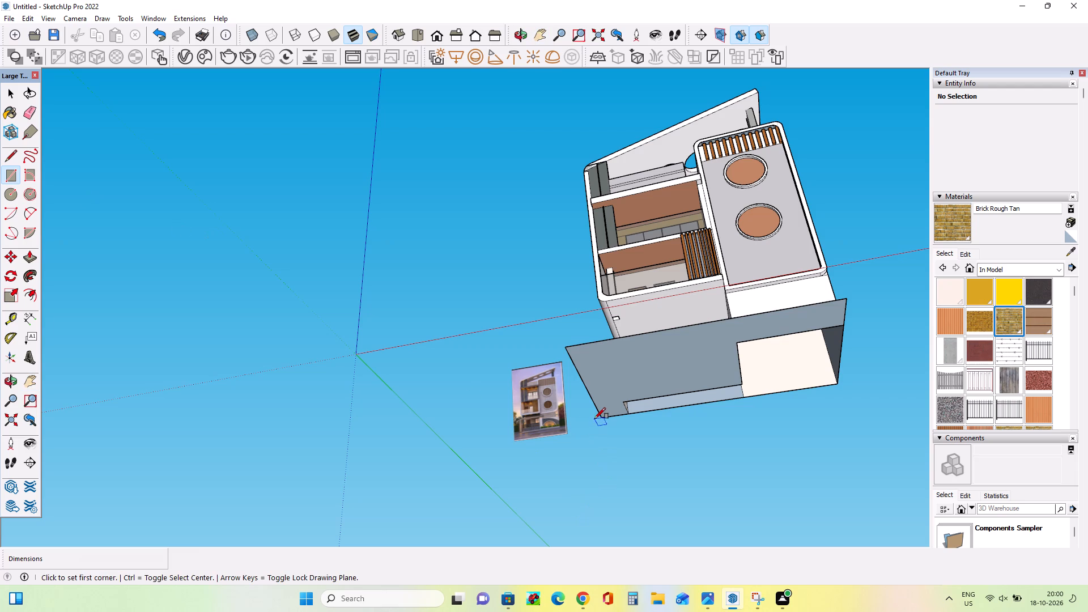
pyautogui.click(601, 420)
pyautogui.click(847, 299)
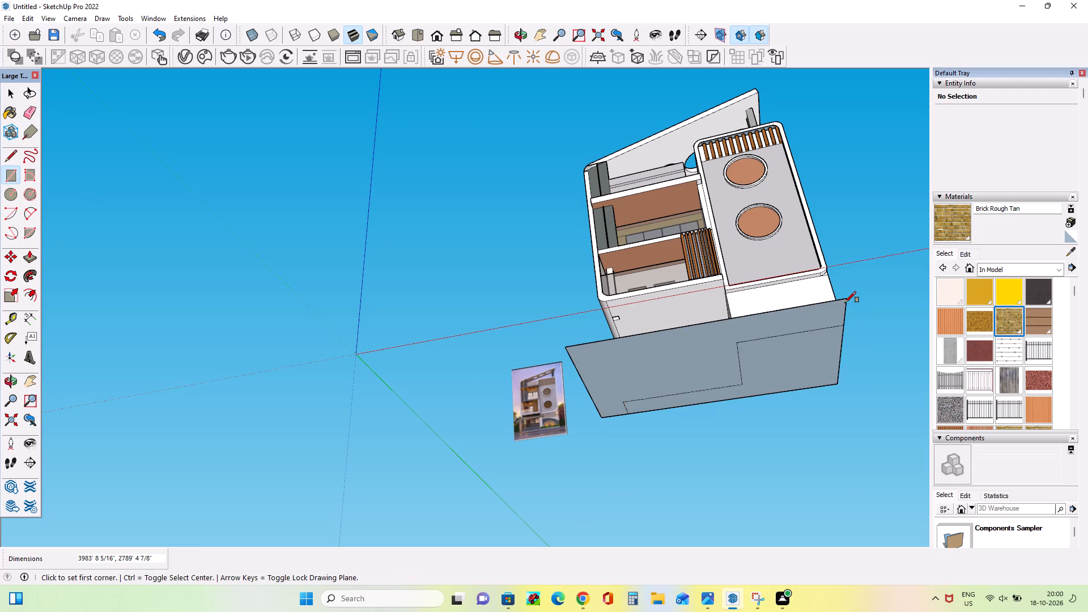
# Draw a narrow strip about 81' deep across the full width of the ground slab, parallel to its front edge.
pyautogui.moveTo(729, 409); pyautogui.dragTo(756, 610, button='middle')
pyautogui.moveTo(633, 375); pyautogui.dragTo(673, 537, button='middle')
pyautogui.scroll(3, 596, 350)
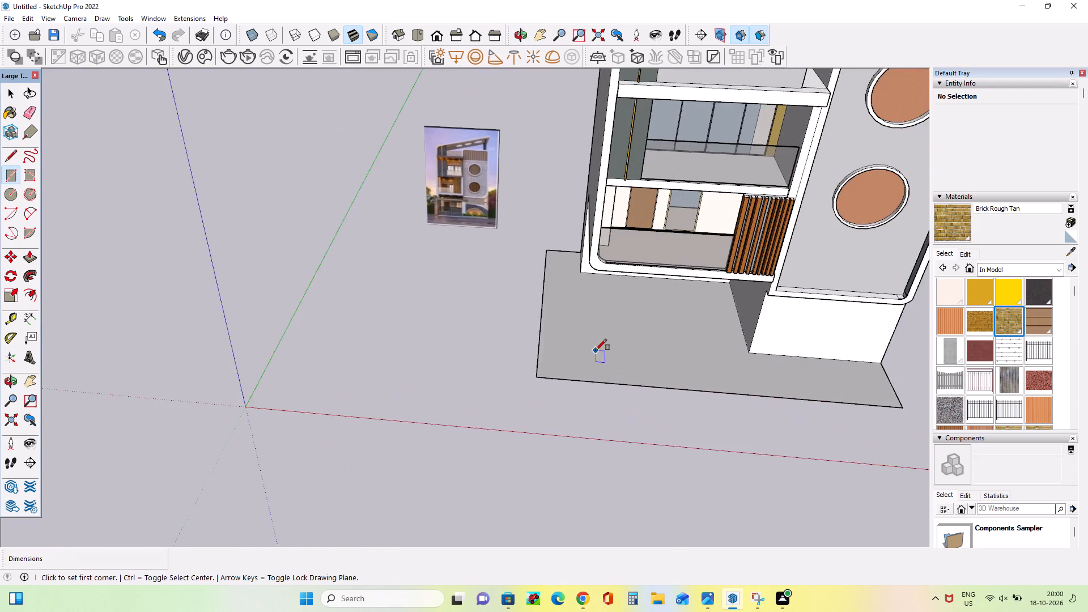
pyautogui.scroll(3, 596, 350)
pyautogui.scroll(-6, 465, 345)
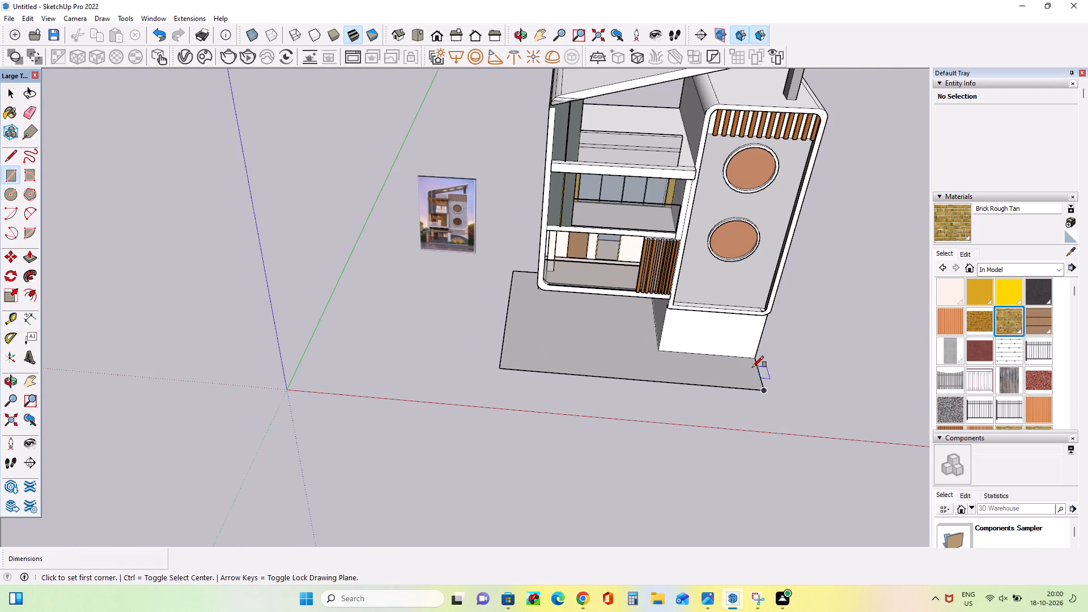
pyautogui.click(760, 372)
pyautogui.scroll(3, 533, 365)
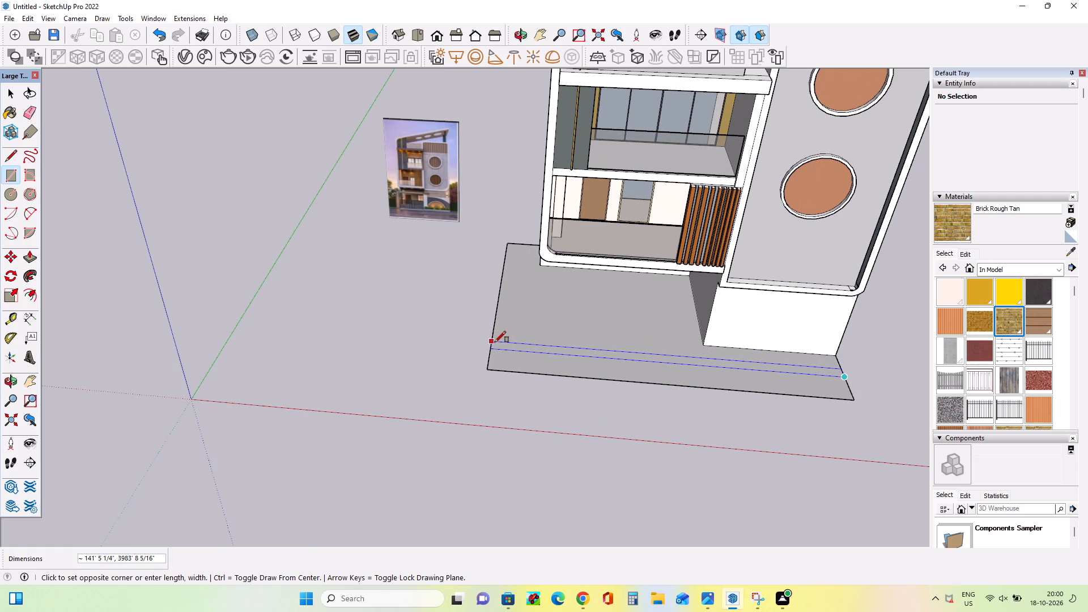
pyautogui.scroll(6, 495, 341)
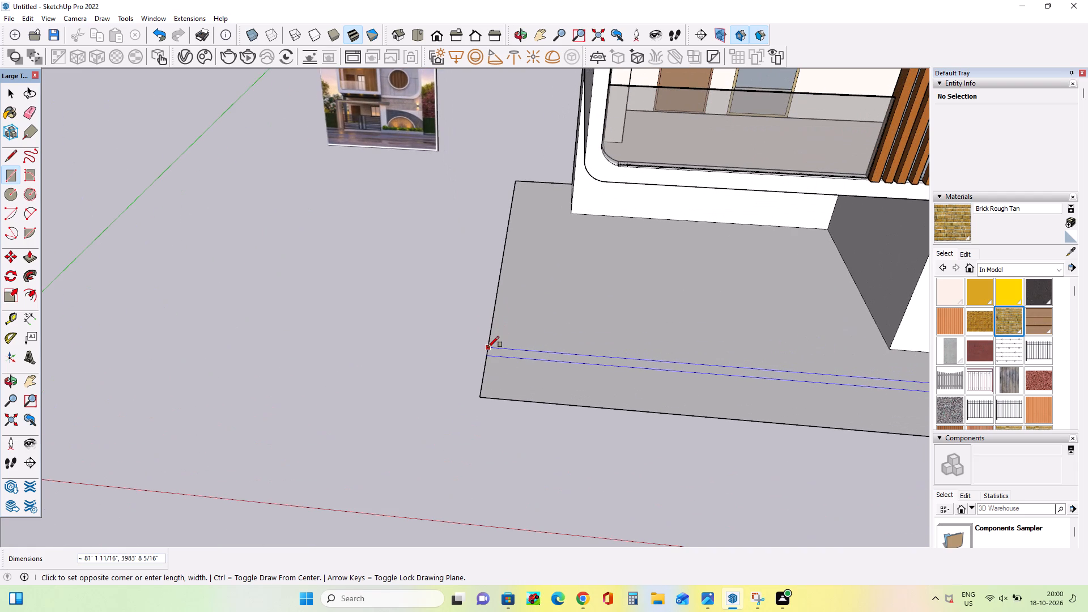
pyautogui.click(488, 347)
pyautogui.scroll(-2, 490, 387)
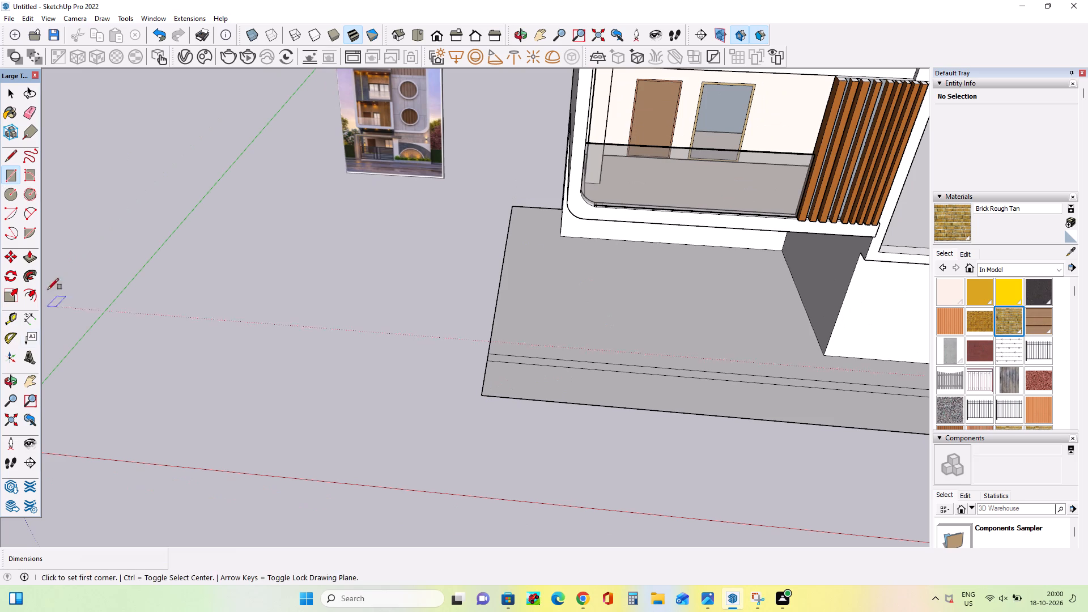
# Pull the narrow strip up about 655' to form the front compound wall.
pyautogui.click(25, 256)
pyautogui.click(615, 368)
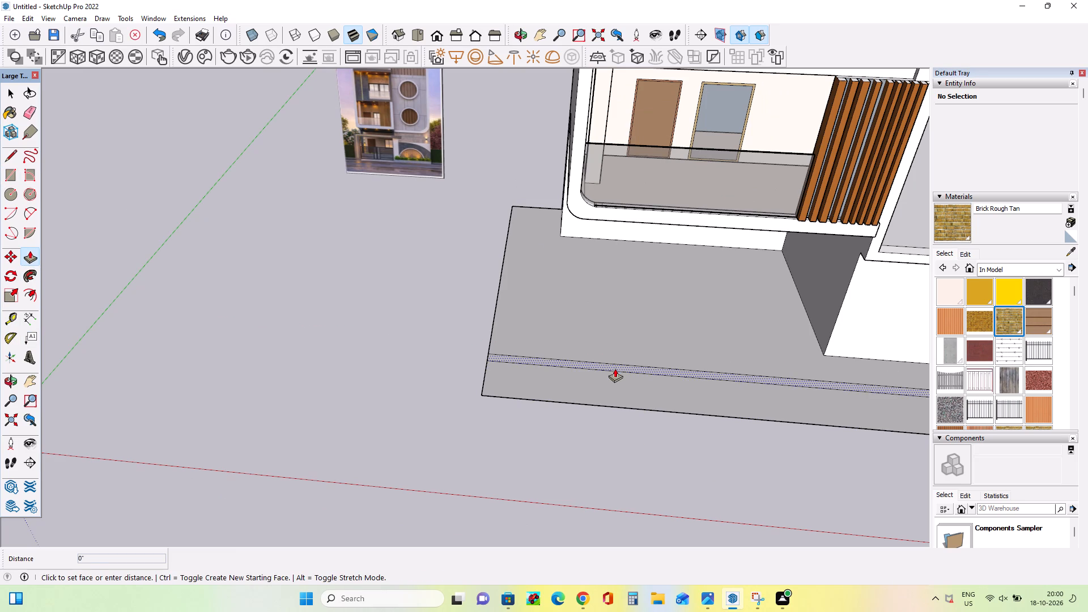
pyautogui.click(617, 294)
# Draw the gate opening on the compound wall's front face as a rectangle about 1564' wide and 419' high, following the reference image.
pyautogui.scroll(-4, 651, 374)
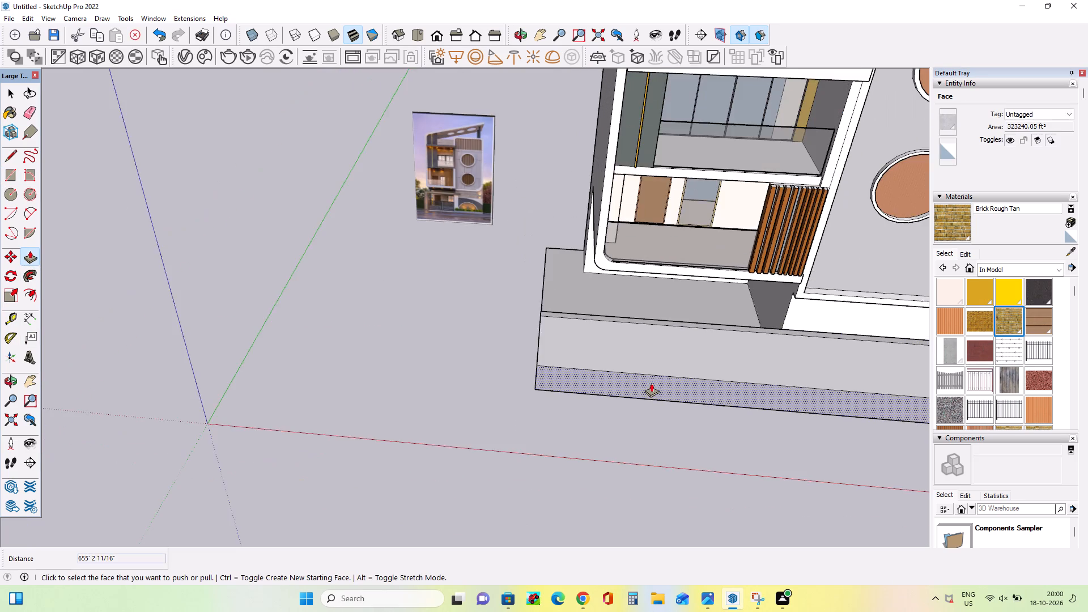
pyautogui.scroll(-2, 651, 383)
pyautogui.moveTo(688, 370); pyautogui.dragTo(784, 266, button='middle')
pyautogui.scroll(3, 665, 318)
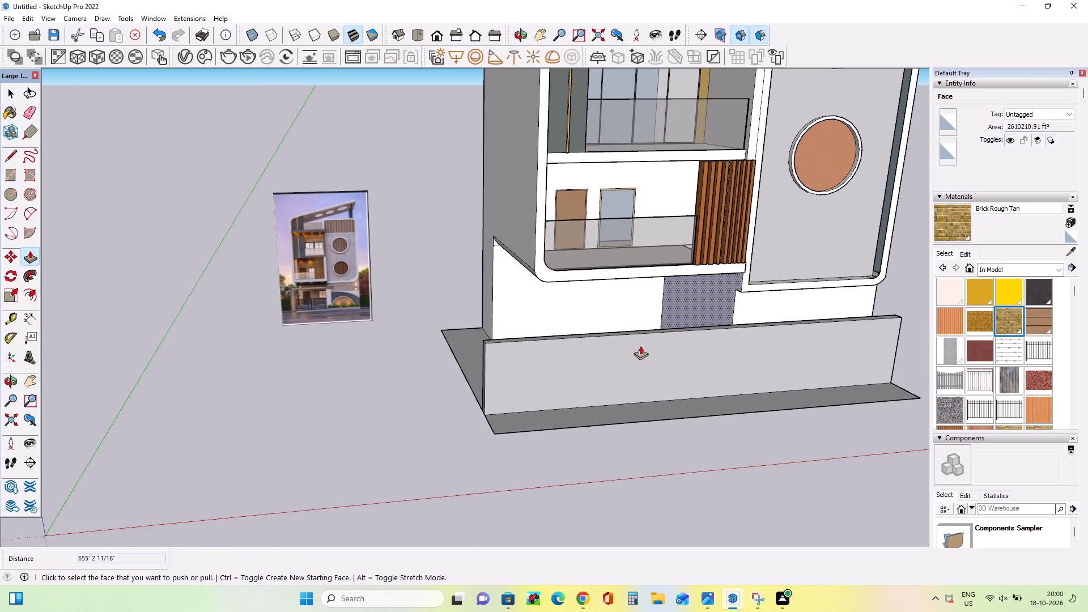
pyautogui.moveTo(641, 347); pyautogui.dragTo(661, 385, button='middle')
pyautogui.scroll(11, 308, 275)
pyautogui.moveTo(312, 288); pyautogui.dragTo(312, 295, button='middle')
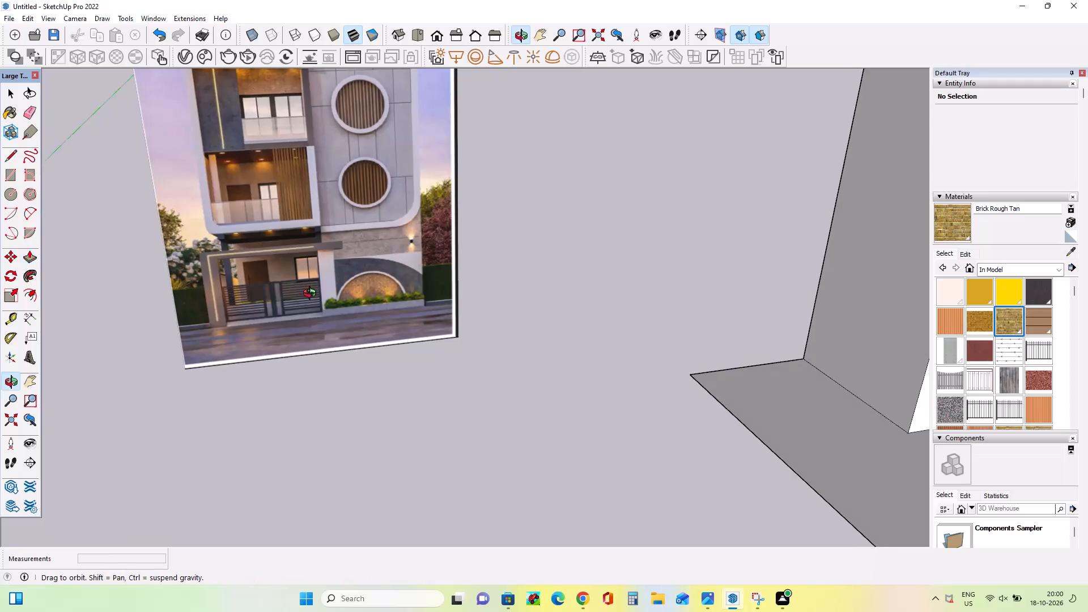
pyautogui.moveTo(312, 295); pyautogui.dragTo(312, 296, button='middle')
pyautogui.scroll(-13, 288, 307)
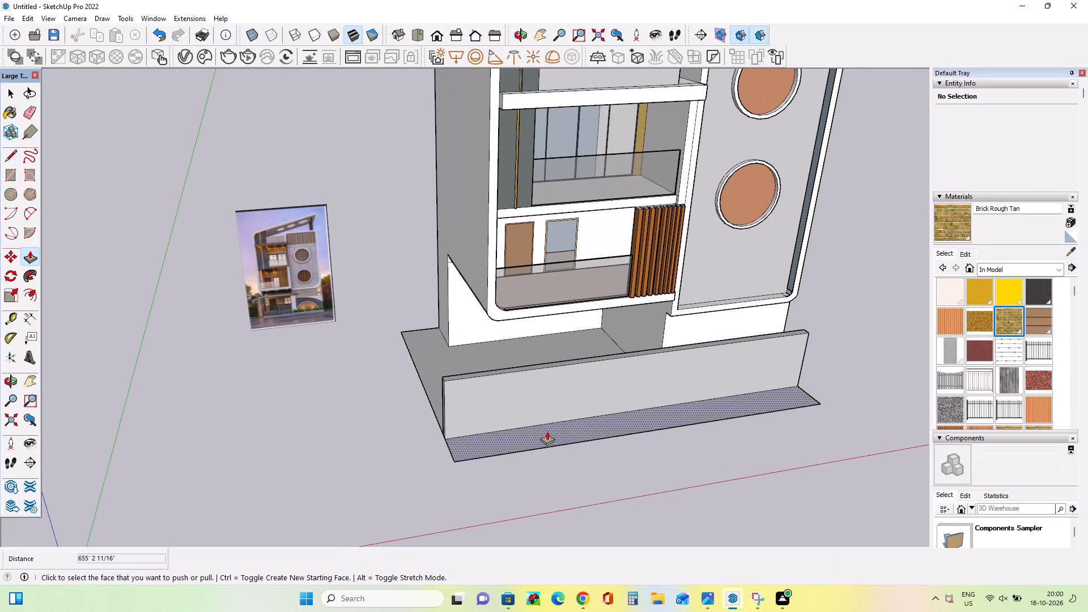
pyautogui.middleClick(513, 414)
pyautogui.scroll(-1, 474, 406)
pyautogui.click(14, 176)
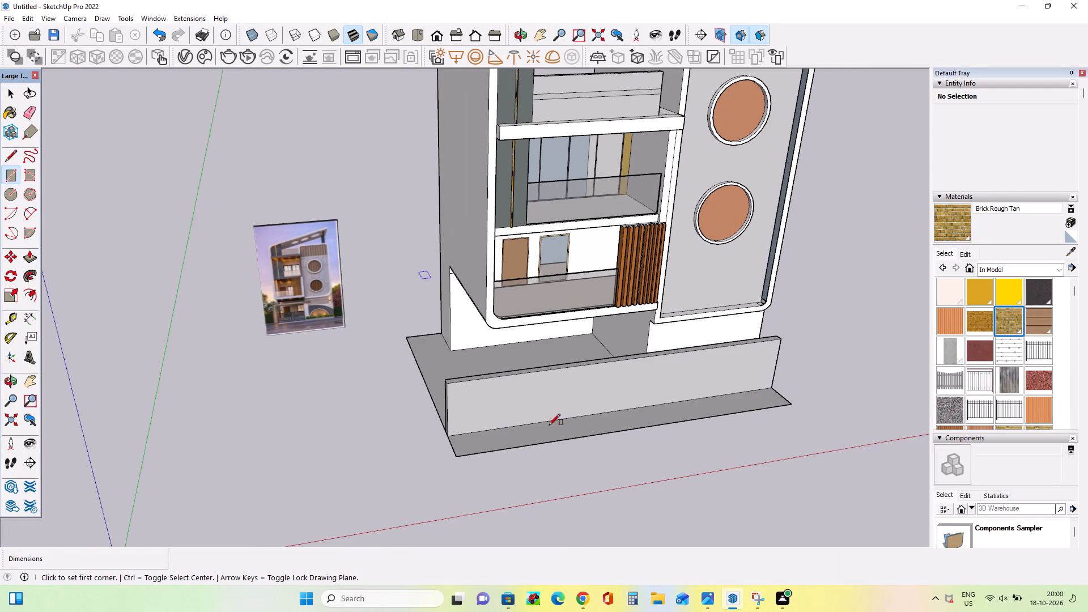
pyautogui.click(487, 427)
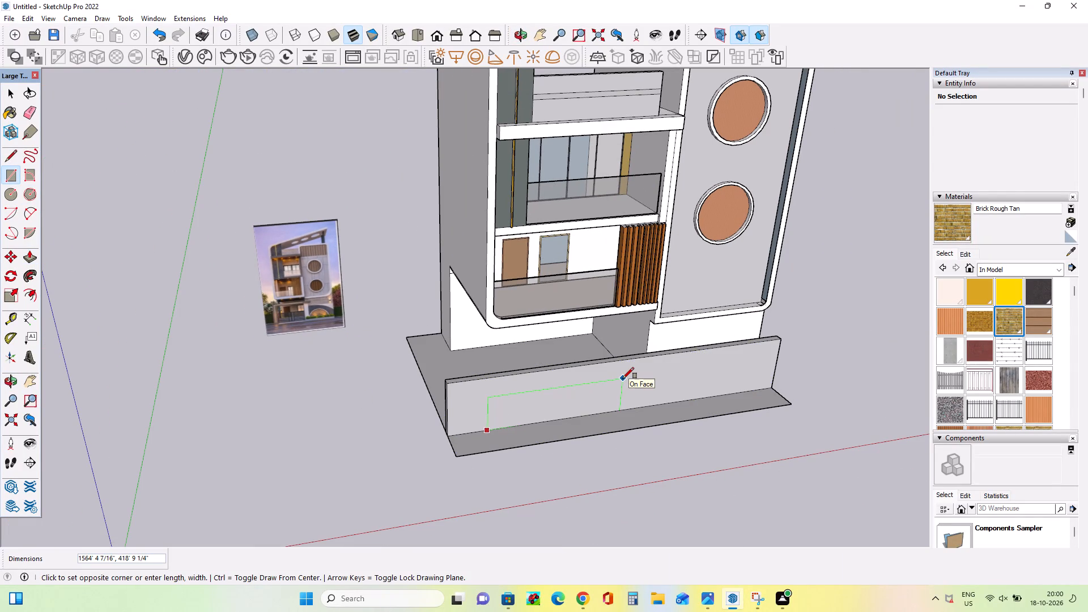
pyautogui.click(623, 379)
# Raise the top face of the compound wall by about 50' and again by about 87'.
pyautogui.moveTo(636, 406); pyautogui.dragTo(571, 384, button='middle')
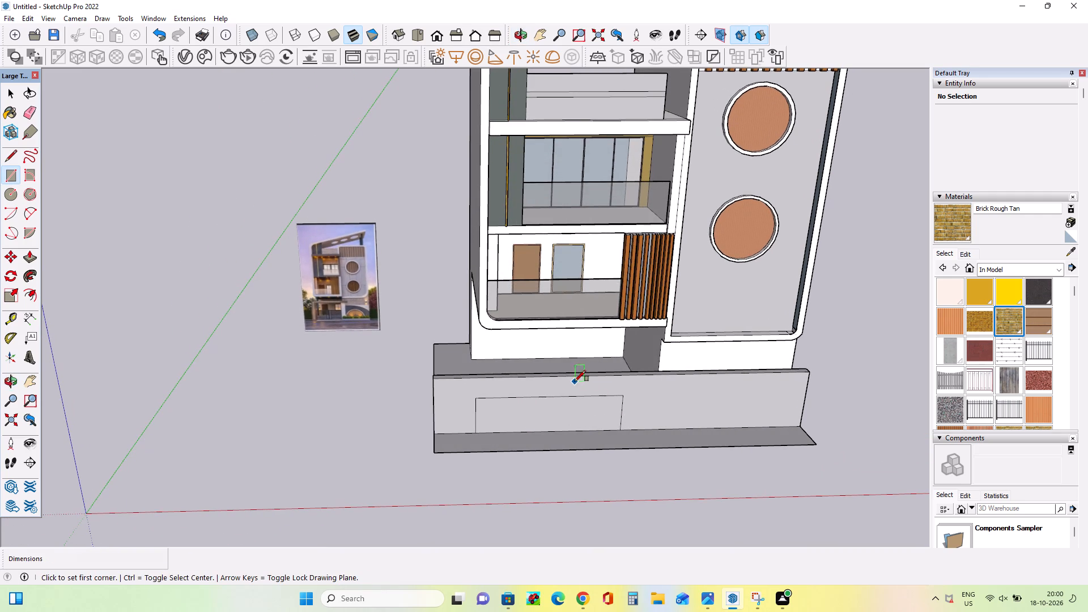
pyautogui.middleClick(612, 440)
pyautogui.scroll(6, 585, 442)
pyautogui.moveTo(585, 442); pyautogui.dragTo(586, 405, button='middle')
pyautogui.scroll(3, 586, 405)
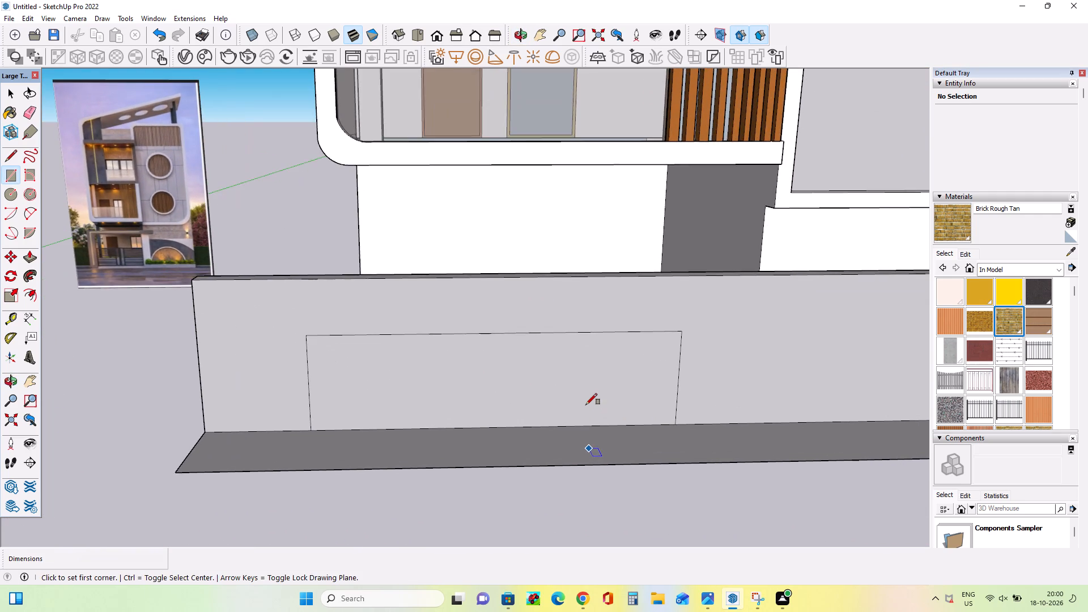
pyautogui.moveTo(588, 408); pyautogui.dragTo(614, 495, button='middle')
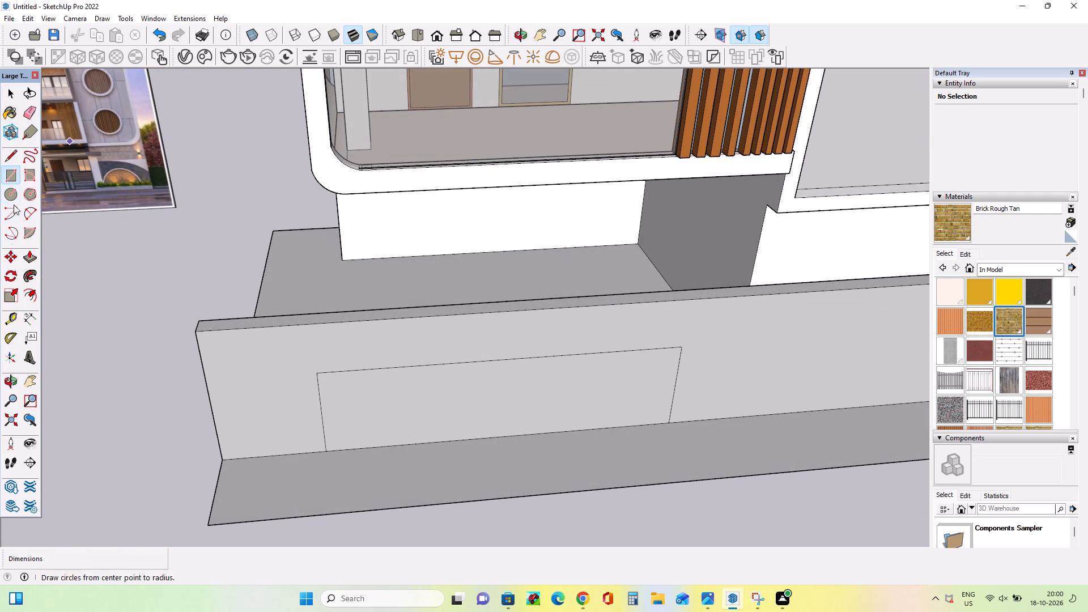
pyautogui.click(30, 257)
pyautogui.moveTo(334, 314); pyautogui.dragTo(333, 304)
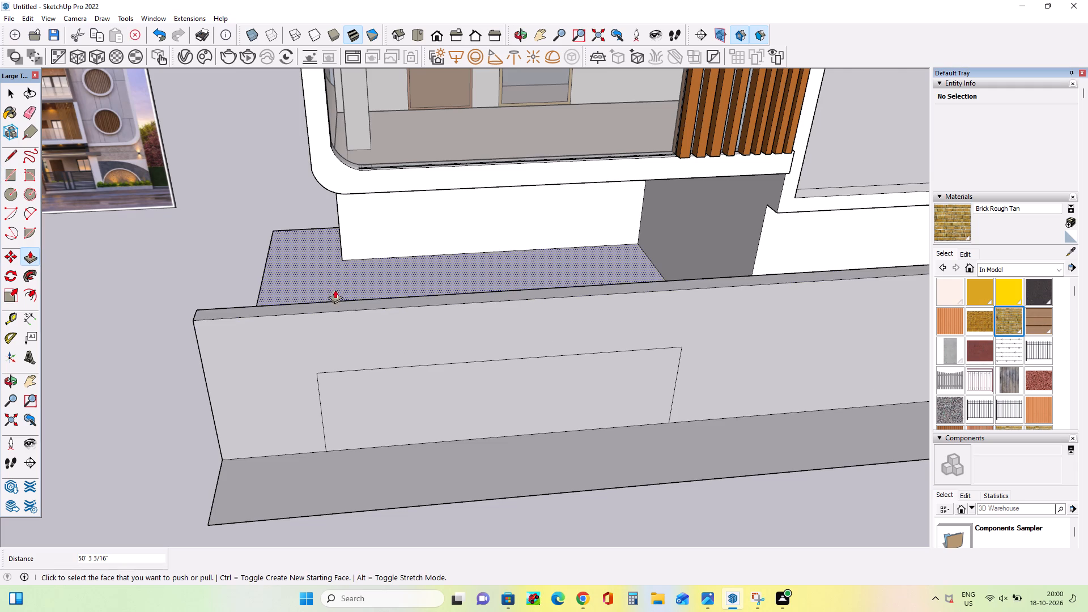
pyautogui.moveTo(338, 309); pyautogui.dragTo(338, 290)
# Push the gate rectangle through the compound wall's full thickness, by about 28' and 53', to cut the opening.
pyautogui.moveTo(413, 315); pyautogui.dragTo(316, 197, button='middle')
pyautogui.scroll(-2, 316, 197)
pyautogui.moveTo(346, 278); pyautogui.dragTo(452, 345, button='middle')
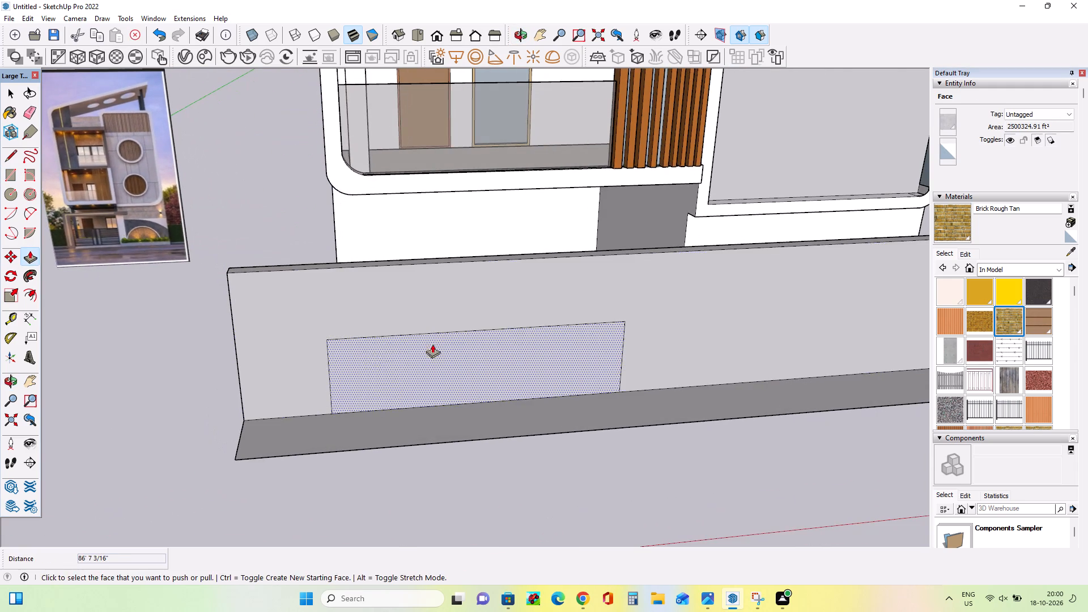
pyautogui.moveTo(371, 355); pyautogui.dragTo(377, 364, button='middle')
pyautogui.middleClick(378, 381)
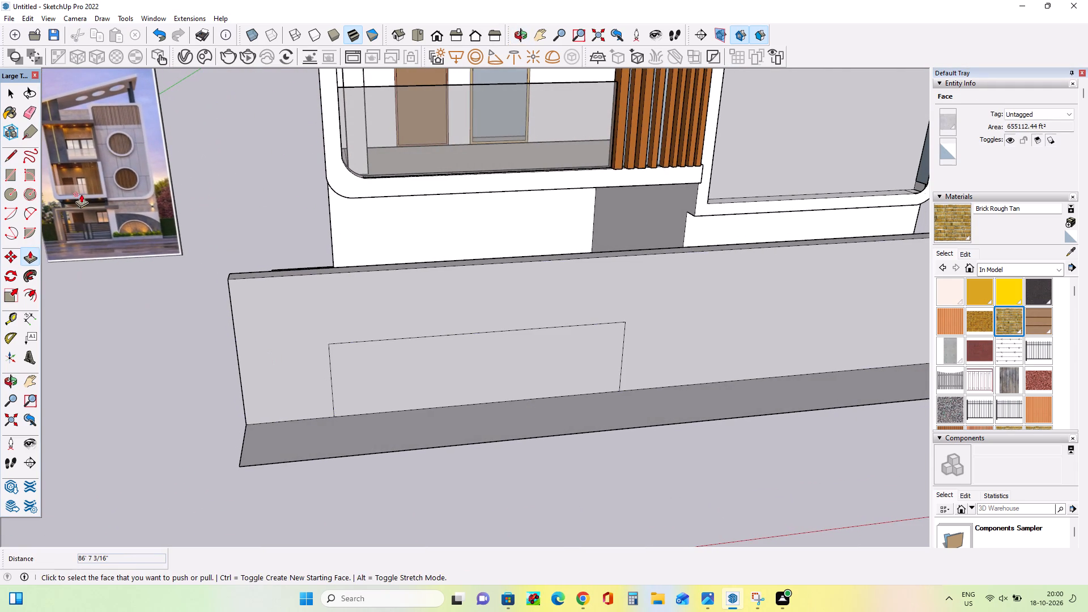
pyautogui.click(27, 257)
pyautogui.click(420, 379)
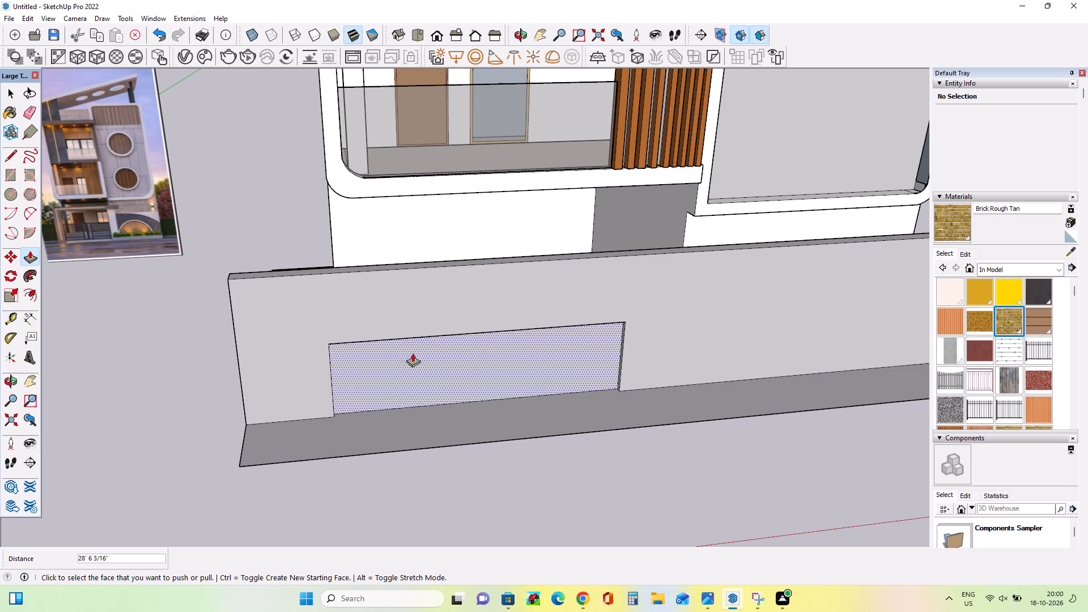
pyautogui.click(411, 344)
pyautogui.moveTo(409, 361); pyautogui.dragTo(550, 457, button='middle')
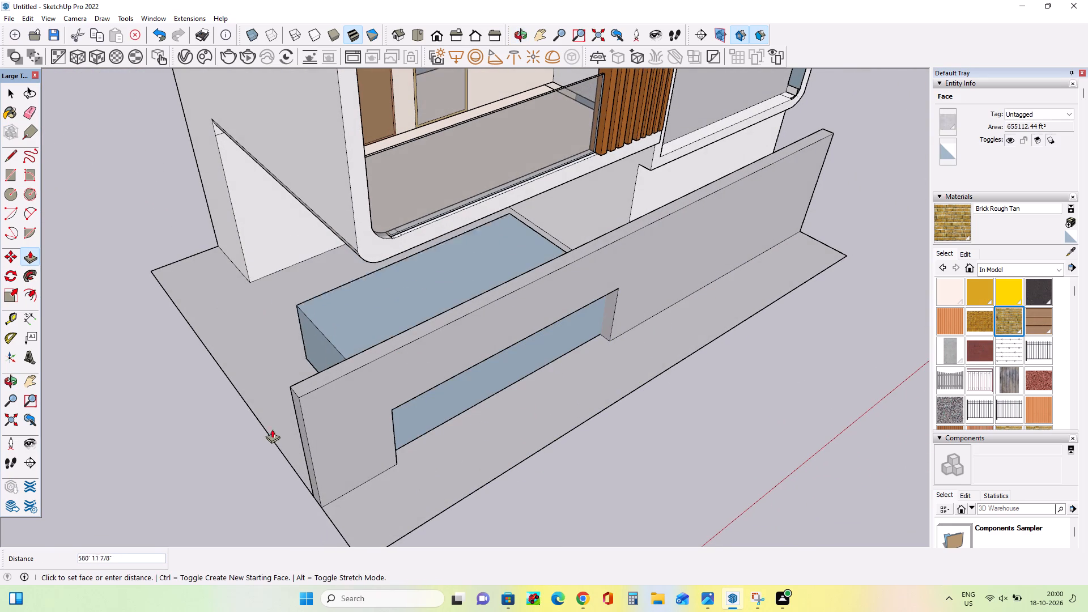
pyautogui.click(311, 376)
# Push the top face of the gate opening up about 234' to make the opening taller.
pyautogui.moveTo(499, 432); pyautogui.dragTo(278, 230, button='middle')
pyautogui.moveTo(405, 340); pyautogui.dragTo(404, 304, button='middle')
pyautogui.scroll(2, 405, 340)
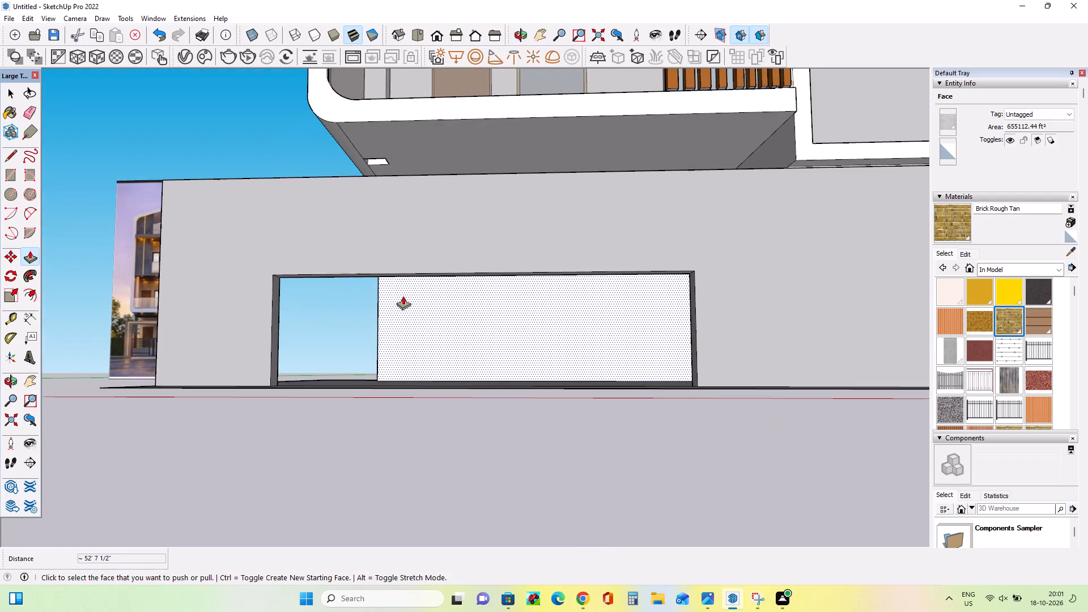
pyautogui.moveTo(405, 299); pyautogui.dragTo(396, 239, button='middle')
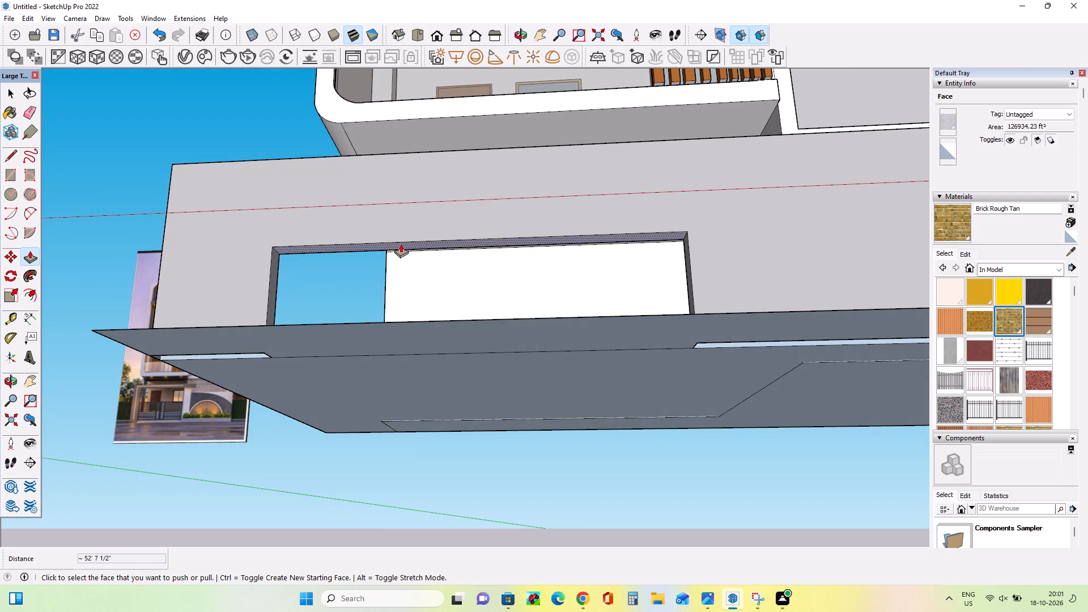
pyautogui.click(401, 244)
pyautogui.click(407, 188)
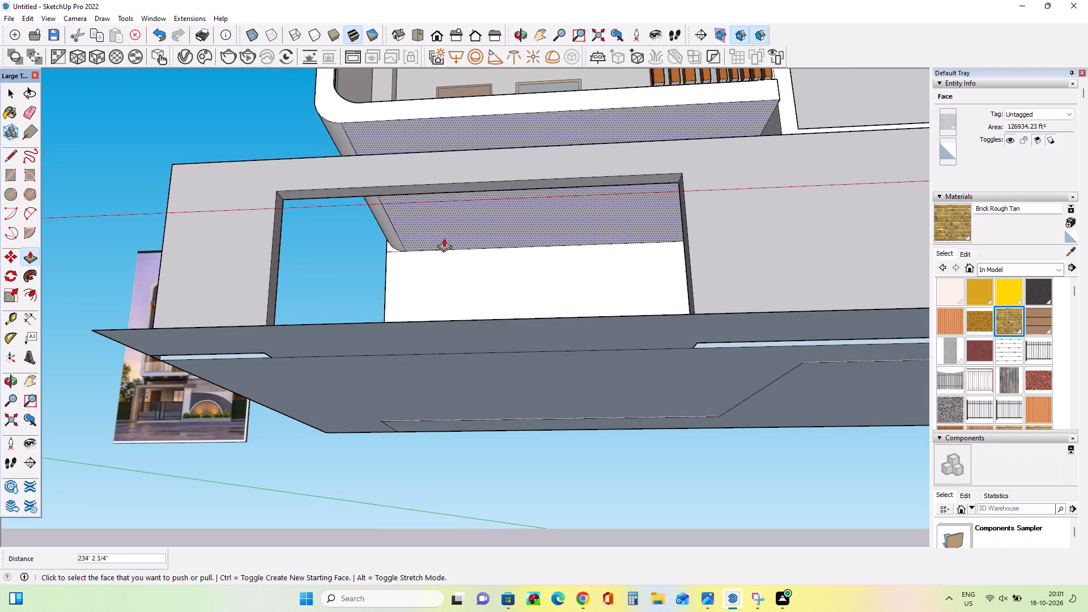
# Draw a pillar rectangle about 242' wide and 653' high on the wall, beside the gate opening towards the round-window side.
pyautogui.moveTo(469, 279); pyautogui.dragTo(552, 470, button='middle')
pyautogui.scroll(-3, 536, 457)
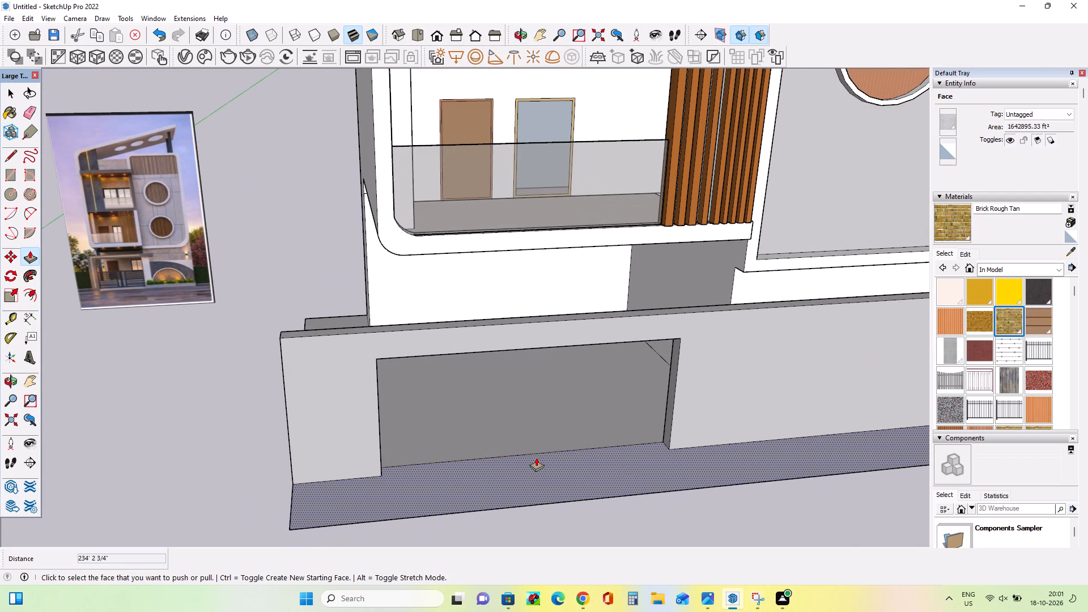
pyautogui.moveTo(522, 451); pyautogui.dragTo(481, 443, button='middle')
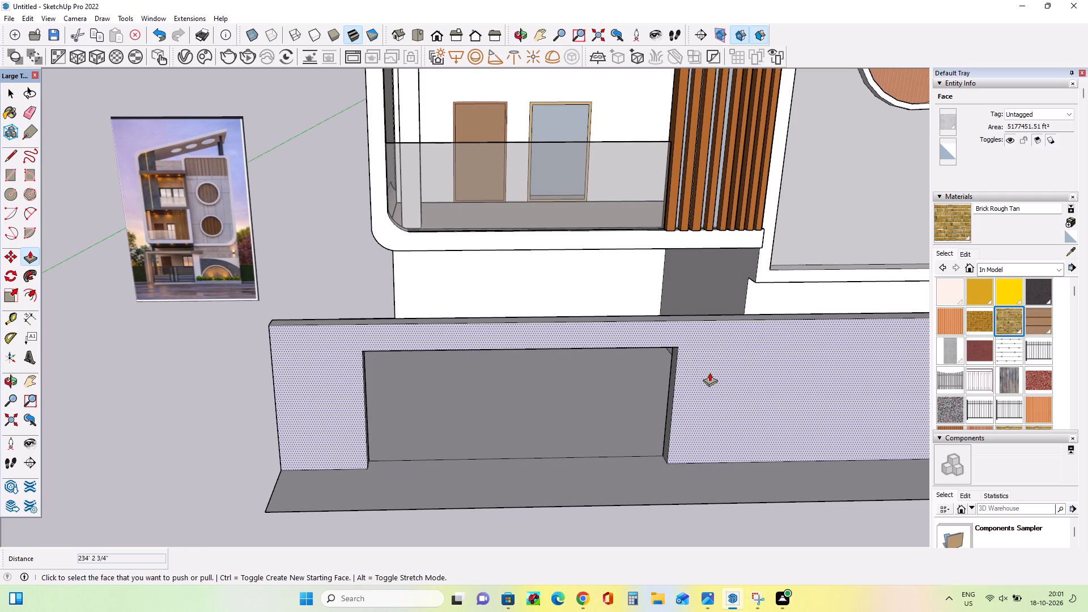
pyautogui.middleClick(692, 364)
pyautogui.click(11, 177)
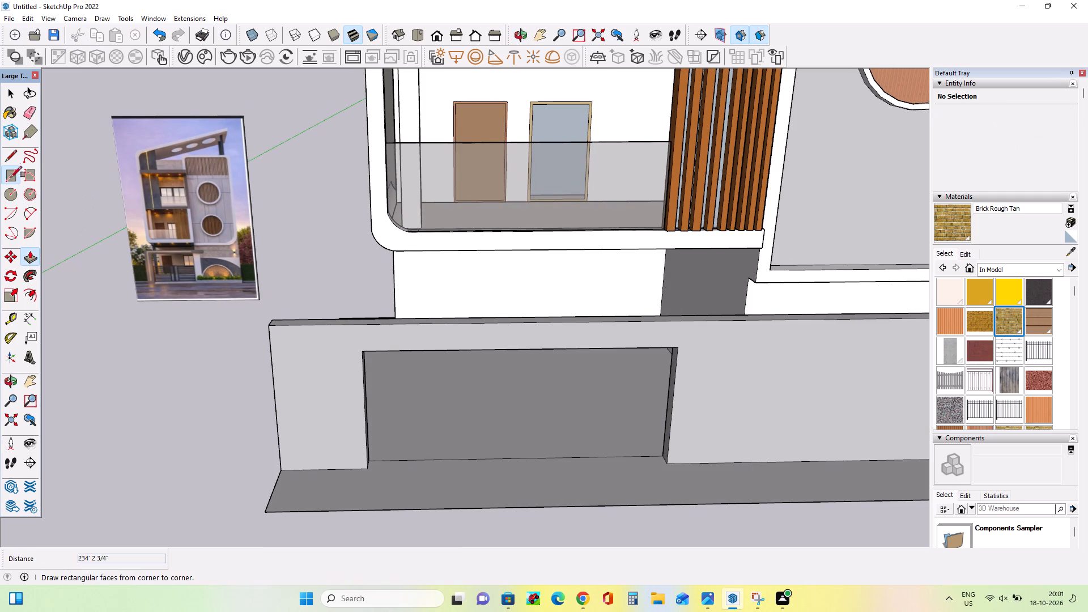
pyautogui.scroll(16, 172, 253)
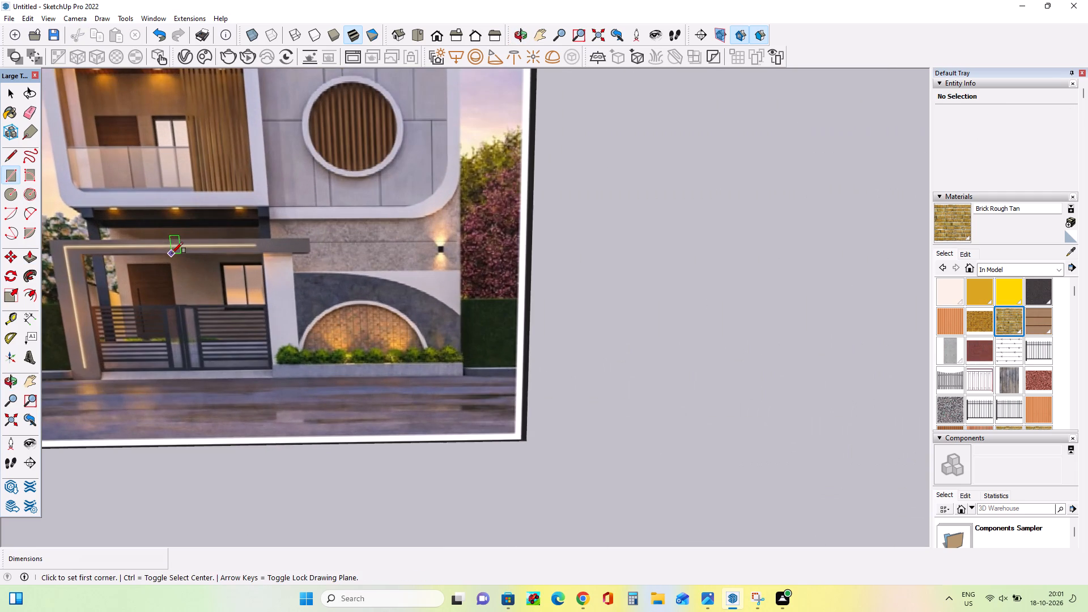
pyautogui.scroll(-19, 172, 253)
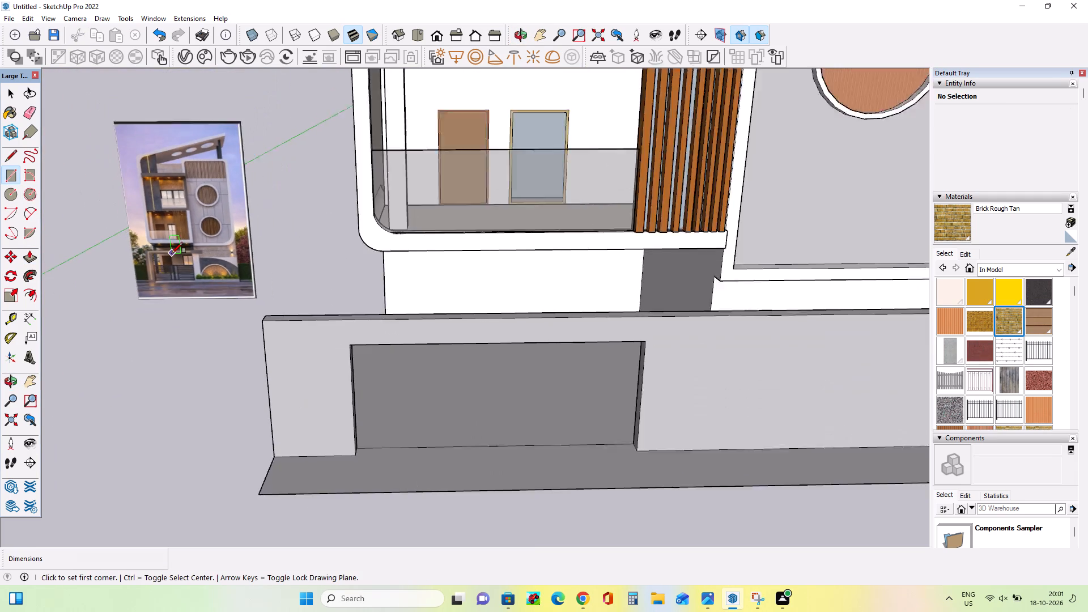
pyautogui.scroll(-1, 172, 253)
pyautogui.click(523, 321)
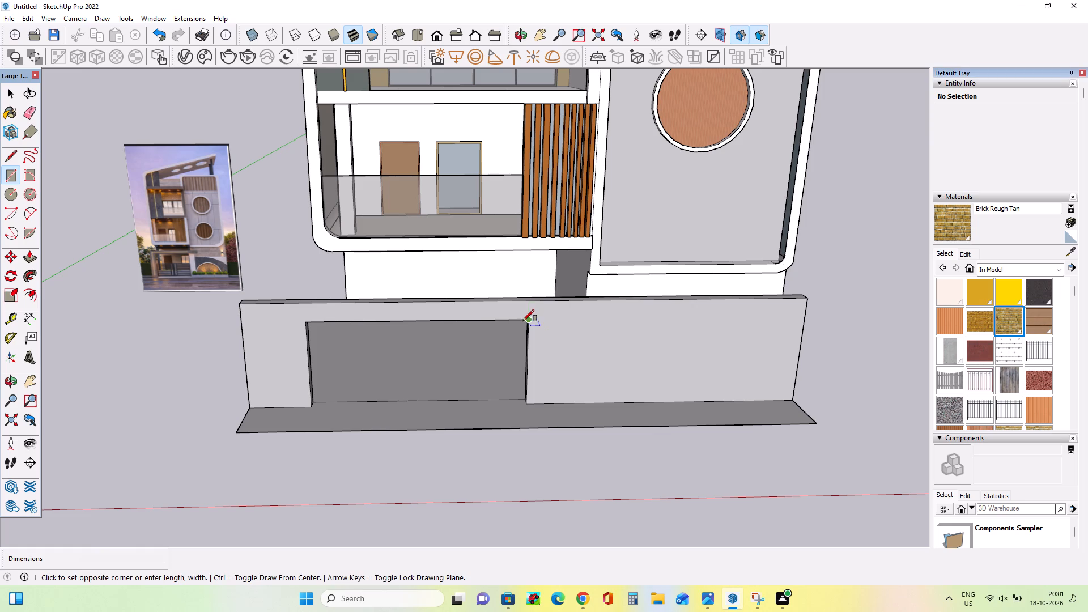
pyautogui.click(560, 402)
pyautogui.moveTo(548, 330); pyautogui.dragTo(561, 364, button='middle')
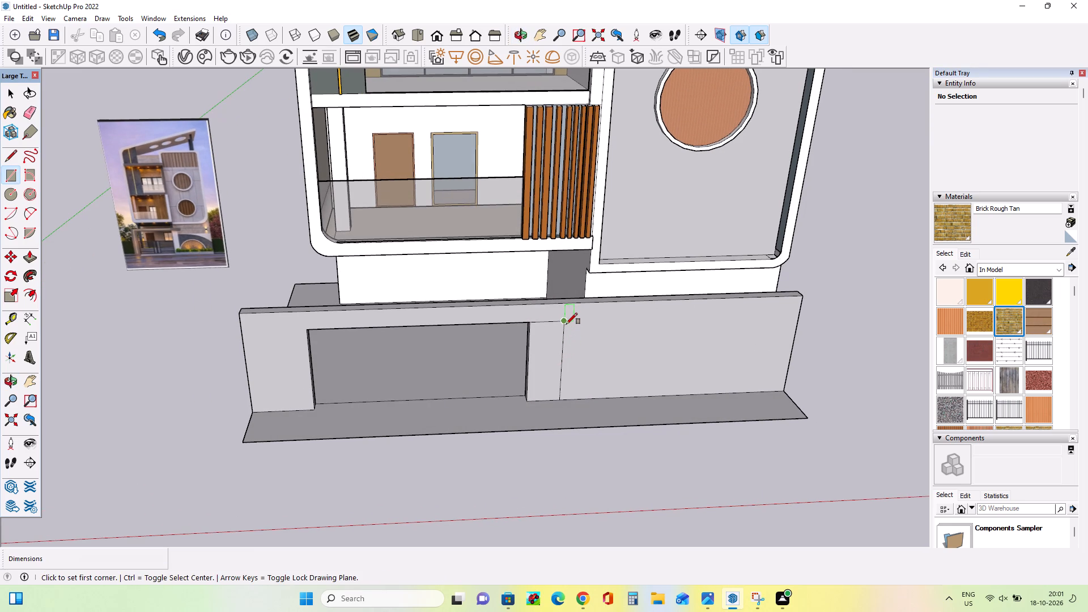
# Draw a rectangle about 246' wide and 139' high above the pillar outline, reaching the compound wall's top edge.
pyautogui.click(564, 320)
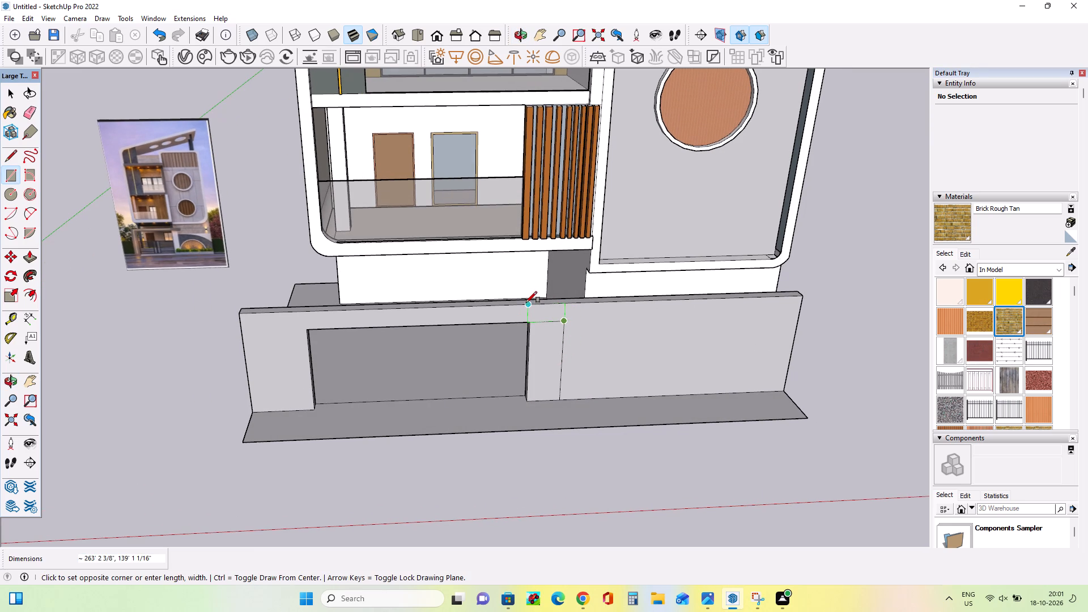
pyautogui.click(526, 303)
pyautogui.moveTo(558, 365); pyautogui.dragTo(573, 386, button='middle')
pyautogui.scroll(5, 525, 320)
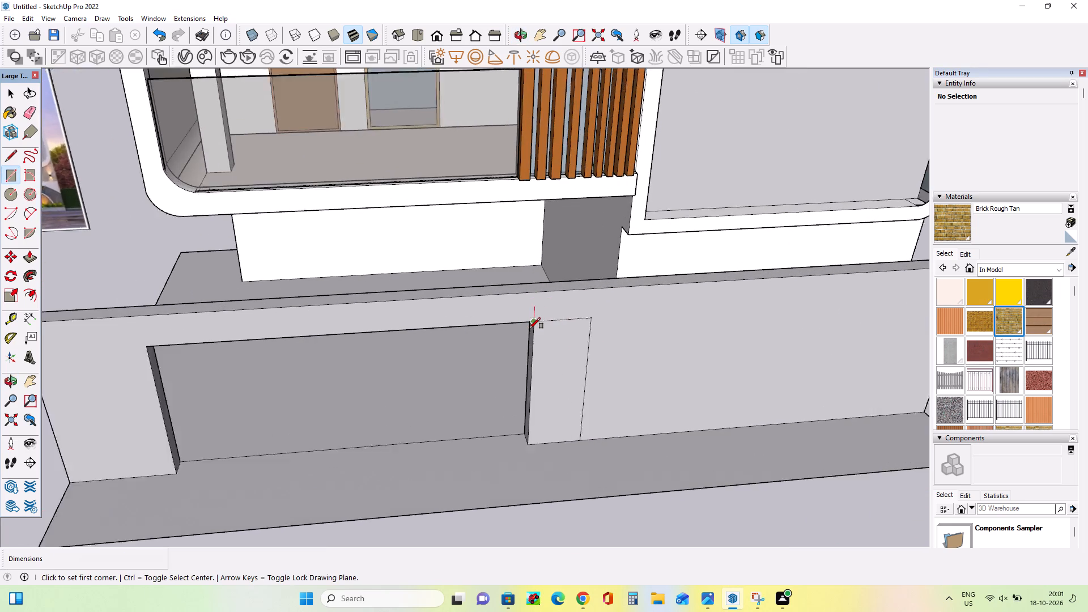
pyautogui.scroll(1, 529, 329)
pyautogui.click(535, 318)
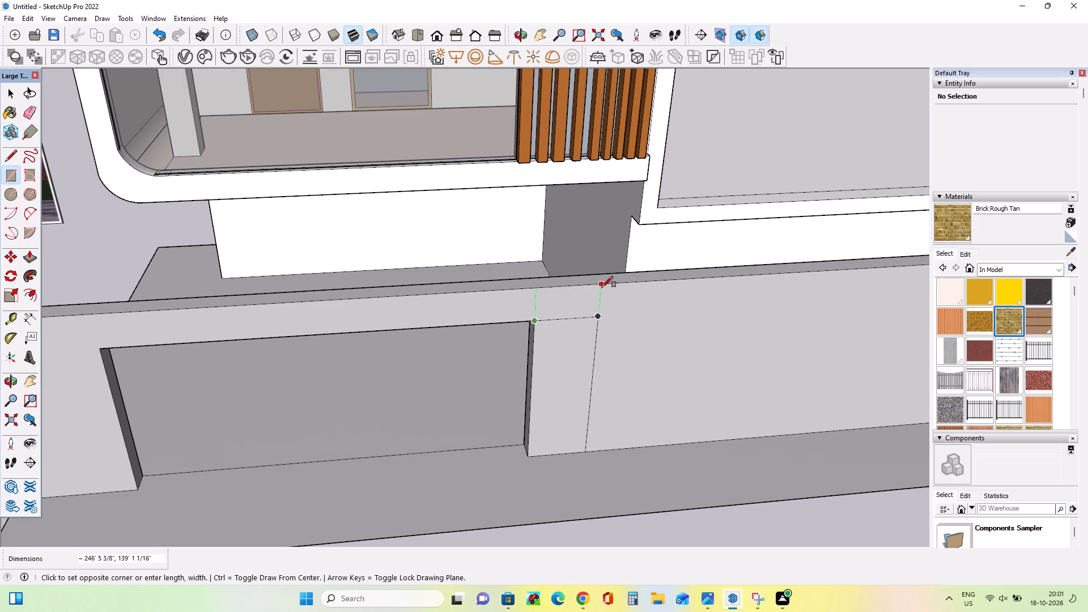
pyautogui.click(602, 287)
pyautogui.moveTo(596, 342); pyautogui.dragTo(603, 358, button='middle')
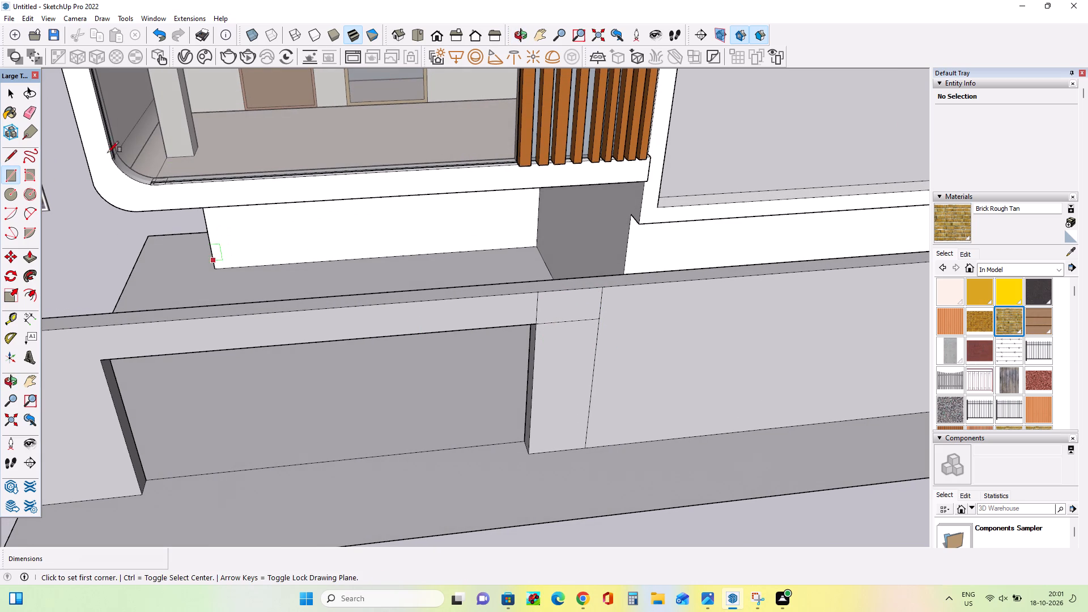
# Erase the horizontal edge dividing the pillar outline from the rectangle above it.
pyautogui.click(24, 110)
pyautogui.click(573, 321)
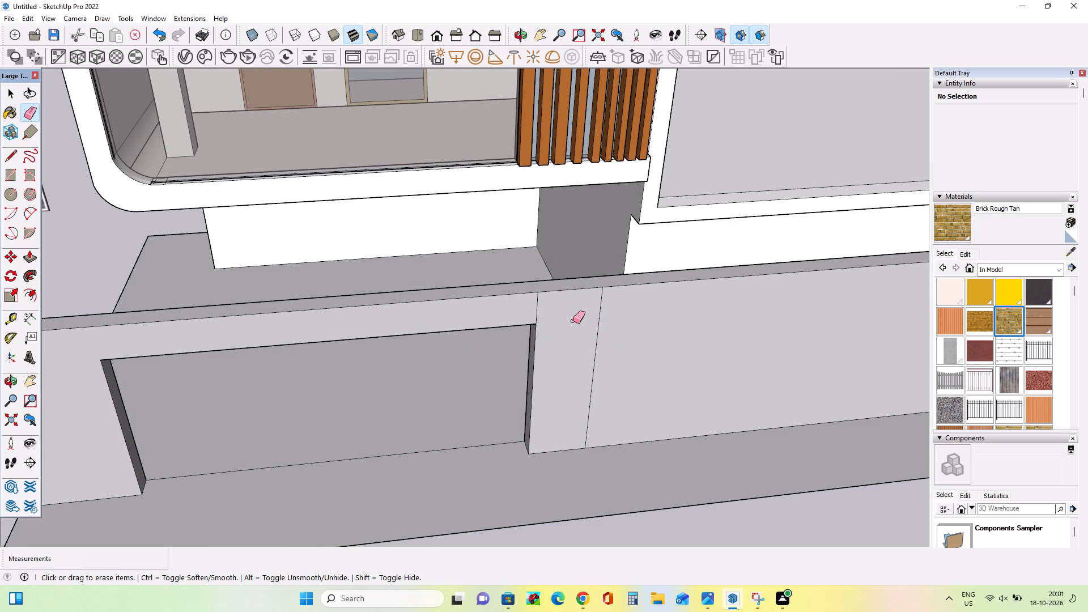
# Pull the wall face around the gate opening forward by about 25'.
pyautogui.moveTo(574, 354); pyautogui.dragTo(584, 363, button='middle')
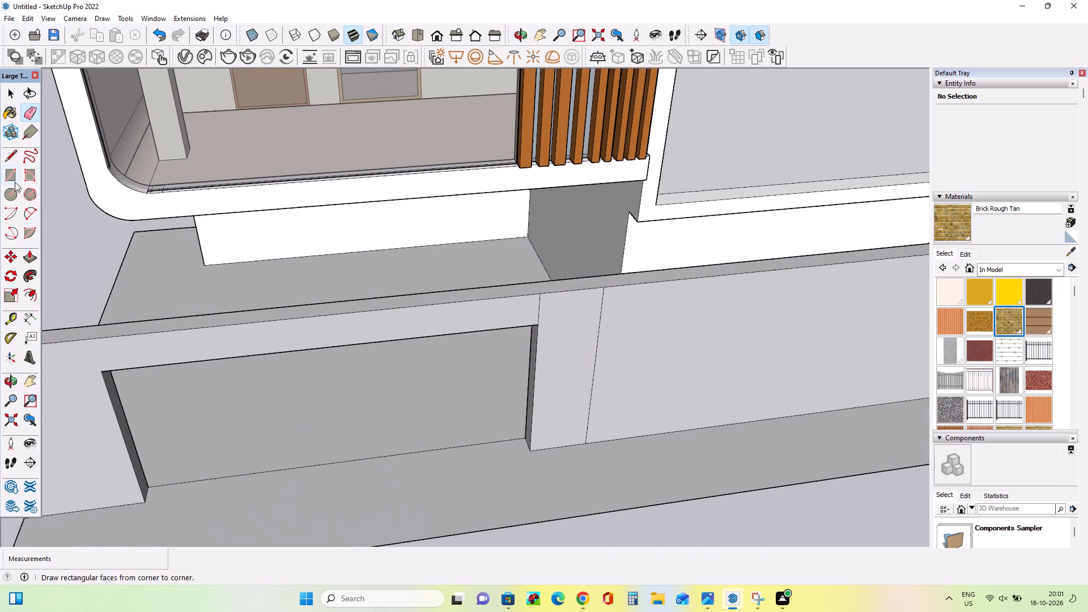
pyautogui.click(32, 257)
pyautogui.click(286, 339)
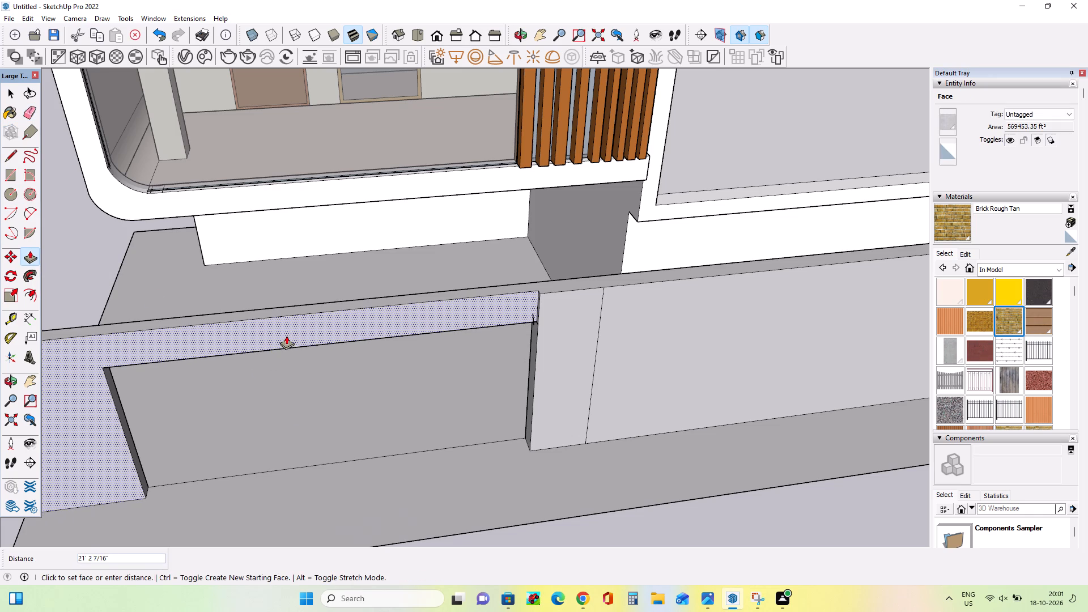
pyautogui.click(287, 335)
# Erase the stray short edge where the beam over the gate meets the pillar's side.
pyautogui.moveTo(421, 364); pyautogui.dragTo(529, 398, button='middle')
pyautogui.scroll(5, 547, 303)
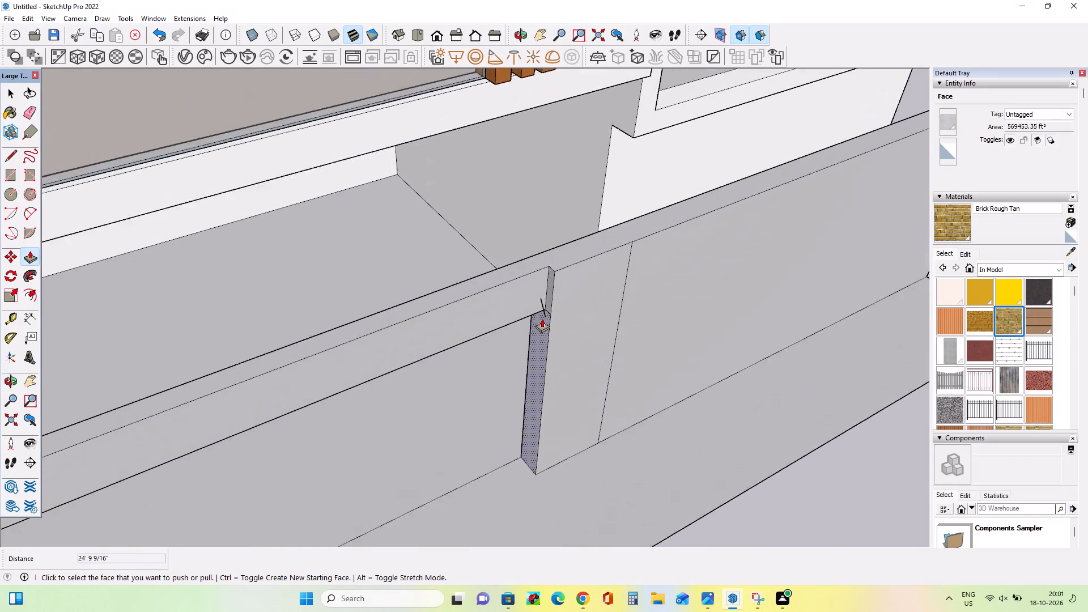
pyautogui.scroll(1, 542, 318)
pyautogui.moveTo(547, 329); pyautogui.dragTo(608, 357, button='middle')
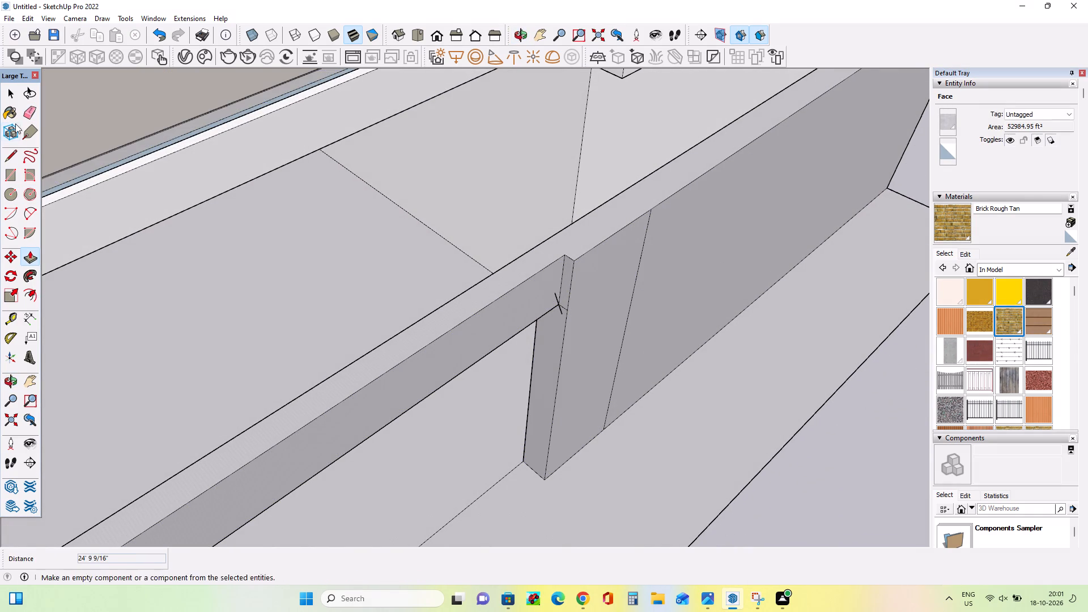
pyautogui.click(22, 113)
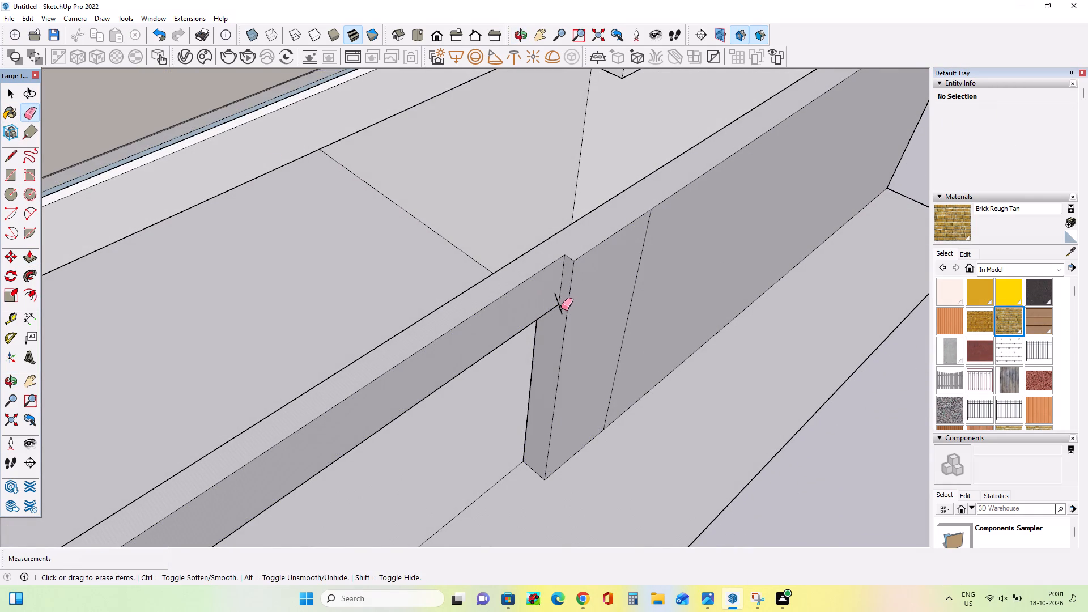
pyautogui.click(561, 308)
# Pull the wall face around the gate opening further forward by about 67'.
pyautogui.moveTo(554, 333); pyautogui.dragTo(424, 311, button='middle')
pyautogui.scroll(-1, 425, 311)
pyautogui.moveTo(491, 301); pyautogui.dragTo(534, 388, button='middle')
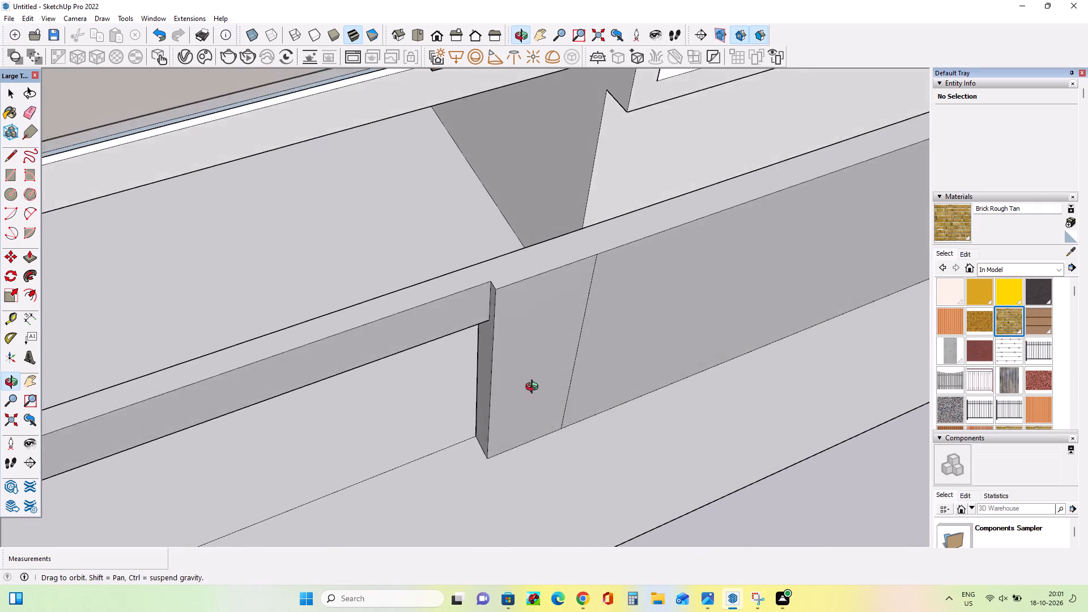
pyautogui.moveTo(534, 388); pyautogui.dragTo(469, 265, button='middle')
pyautogui.scroll(-4, 470, 264)
pyautogui.scroll(-4, 567, 328)
pyautogui.moveTo(644, 389); pyautogui.dragTo(595, 381, button='middle')
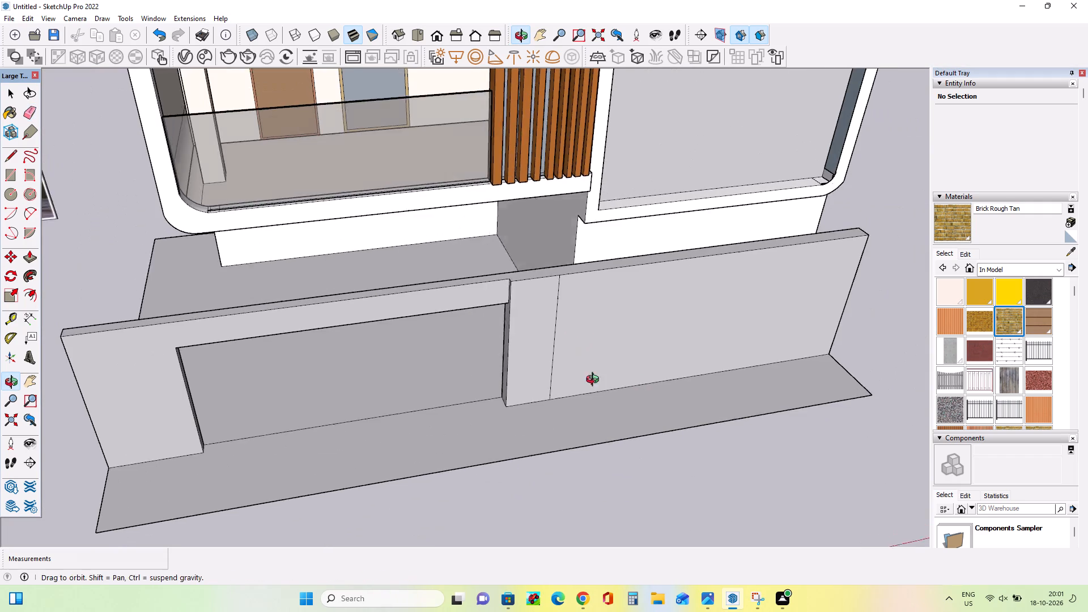
pyautogui.moveTo(595, 381); pyautogui.dragTo(554, 344, button='middle')
pyautogui.moveTo(558, 337); pyautogui.dragTo(566, 345, button='middle')
pyautogui.moveTo(549, 318); pyautogui.dragTo(559, 347, button='middle')
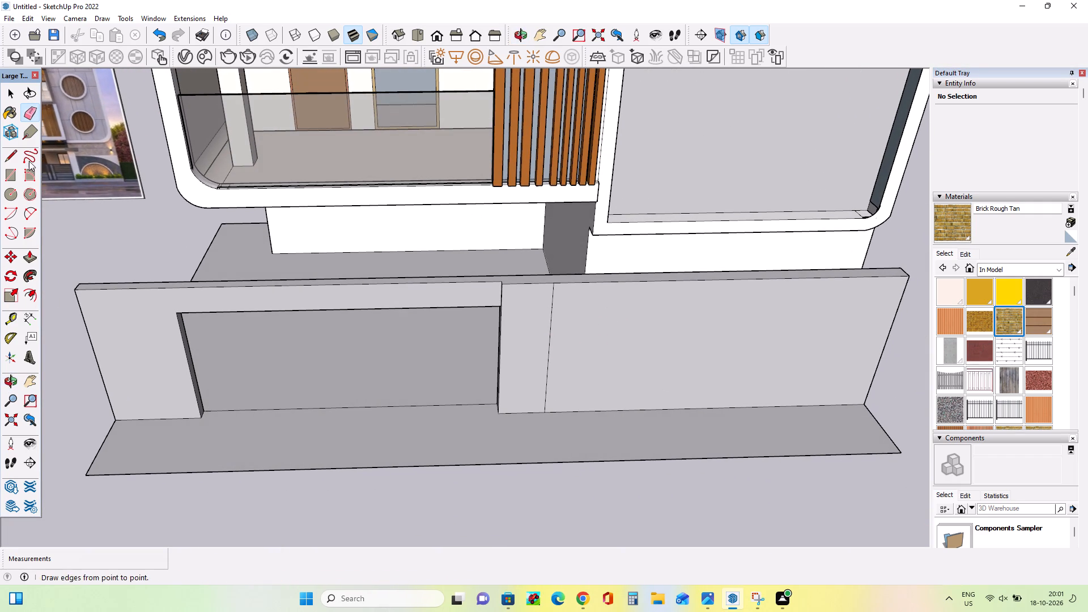
pyautogui.click(35, 261)
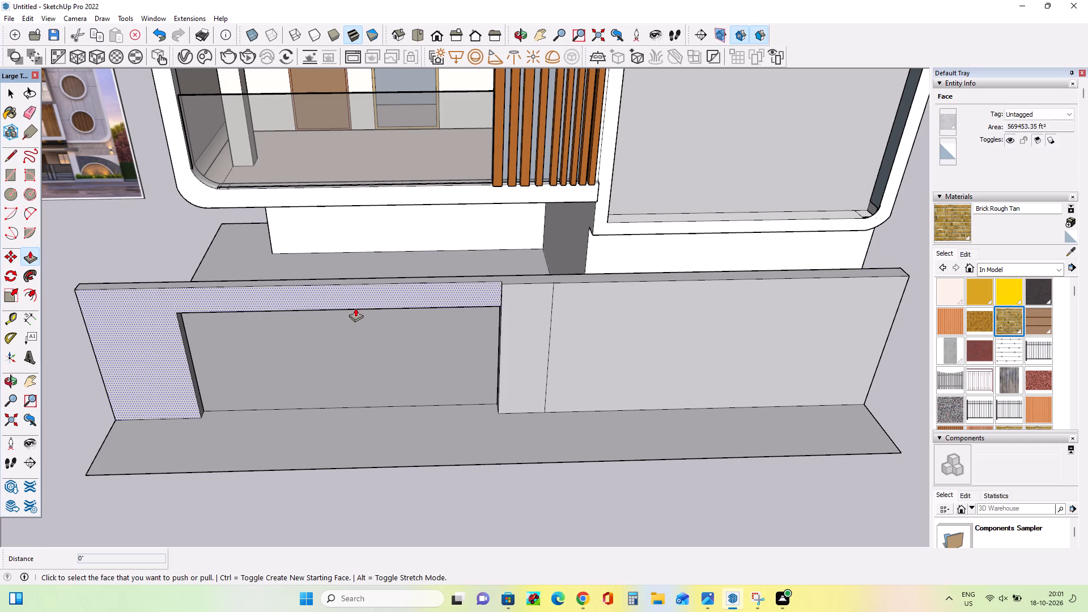
pyautogui.click(355, 308)
pyautogui.click(359, 321)
pyautogui.click(363, 300)
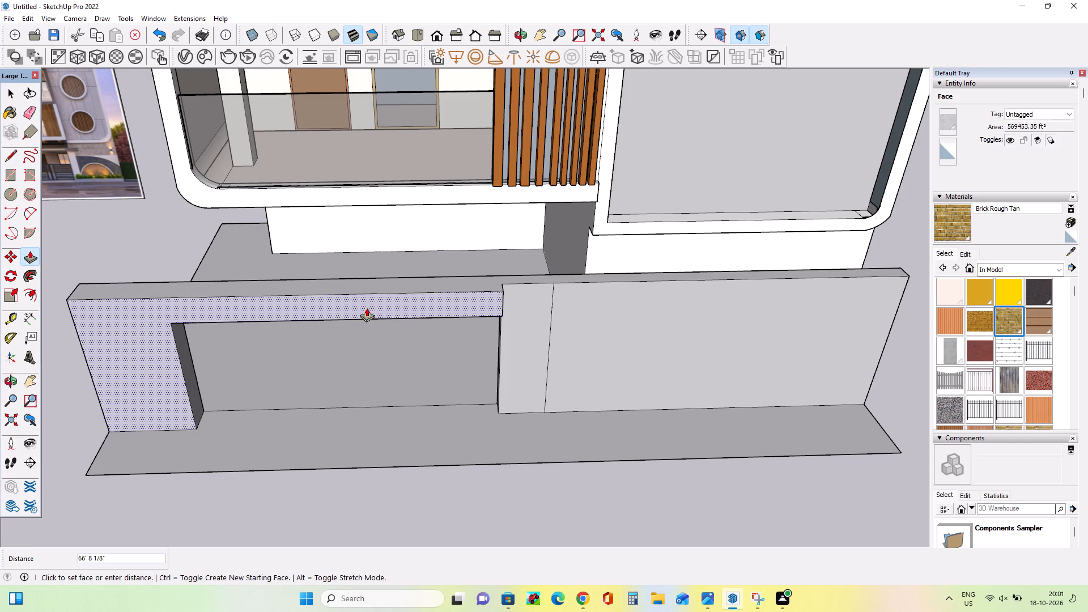
pyautogui.click(367, 308)
# Examine the ground-floor gate and compound wall in the reference image and compare them with the modelled wall.
pyautogui.moveTo(509, 308); pyautogui.dragTo(548, 313, button='middle')
pyautogui.scroll(-4, 534, 313)
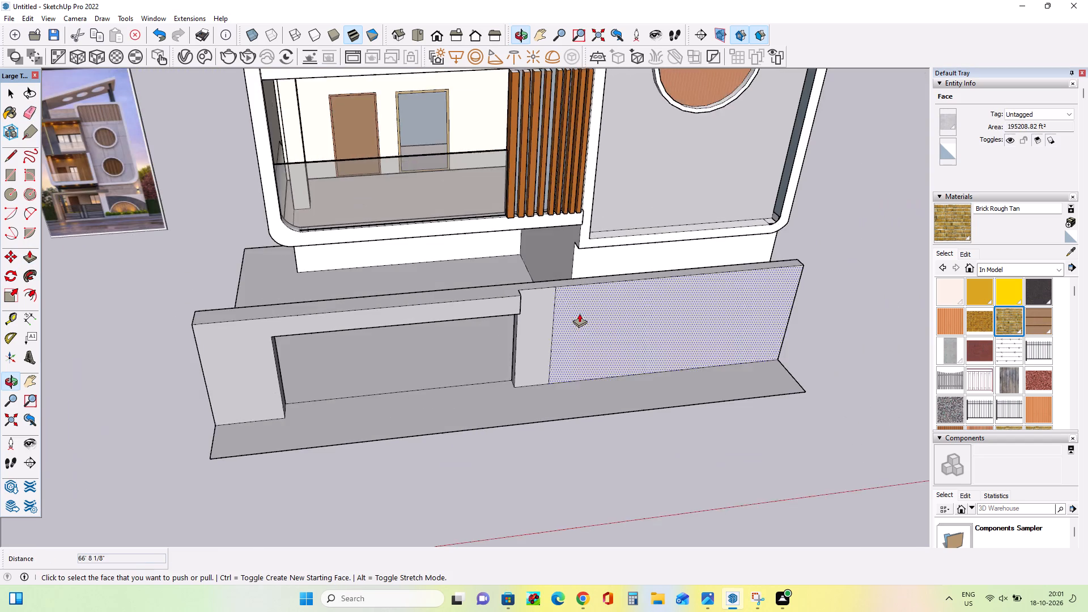
pyautogui.scroll(7, 114, 201)
pyautogui.moveTo(133, 232); pyautogui.dragTo(153, 168, button='middle')
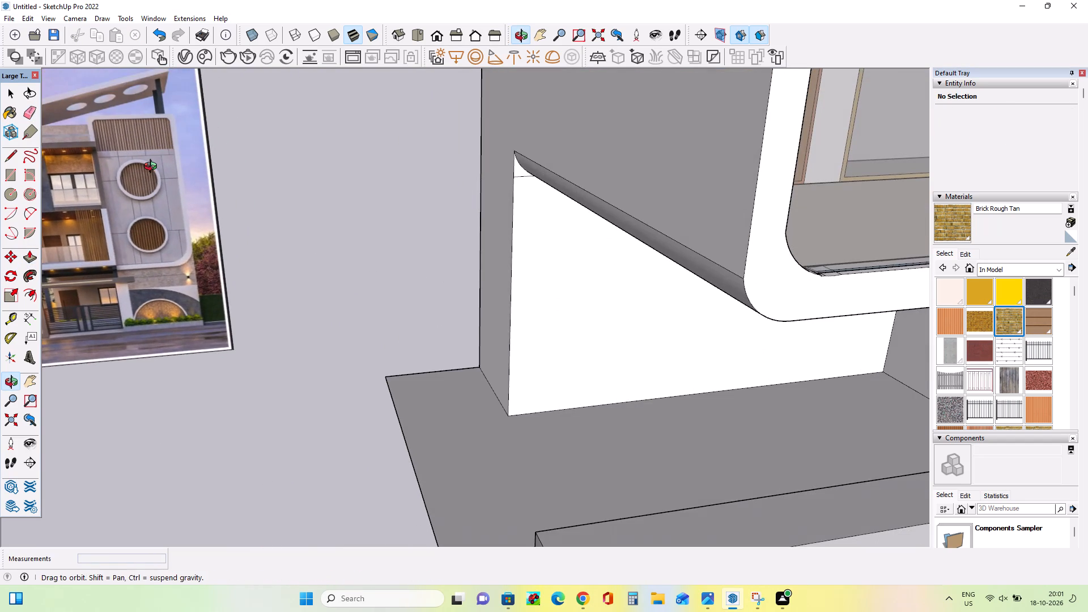
pyautogui.moveTo(153, 168); pyautogui.dragTo(137, 176, button='middle')
pyautogui.scroll(-8, 79, 201)
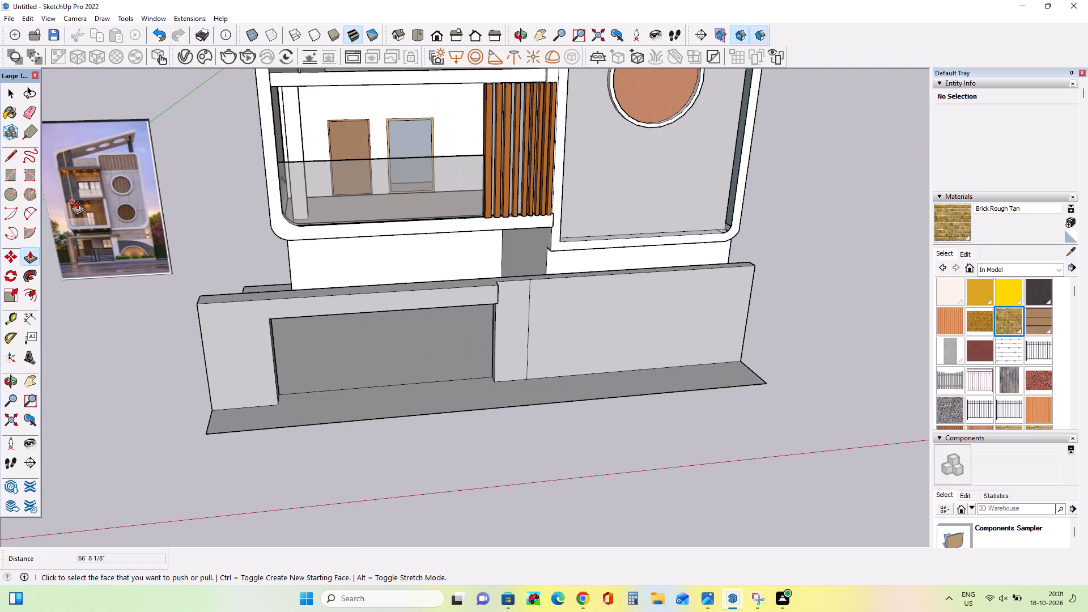
pyautogui.moveTo(77, 201); pyautogui.dragTo(76, 217, button='middle')
pyautogui.scroll(3, 75, 217)
pyautogui.scroll(1, 385, 316)
pyautogui.moveTo(385, 316); pyautogui.dragTo(385, 316, button='middle')
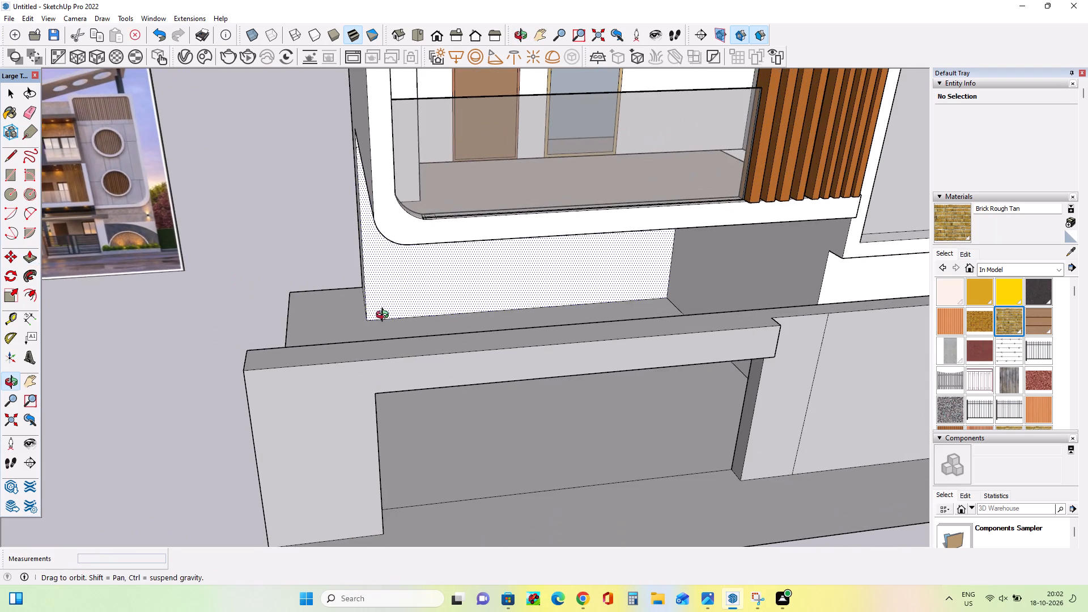
pyautogui.moveTo(385, 316); pyautogui.dragTo(371, 318, button='middle')
pyautogui.scroll(-6, 172, 245)
pyautogui.moveTo(493, 309); pyautogui.dragTo(495, 343, button='middle')
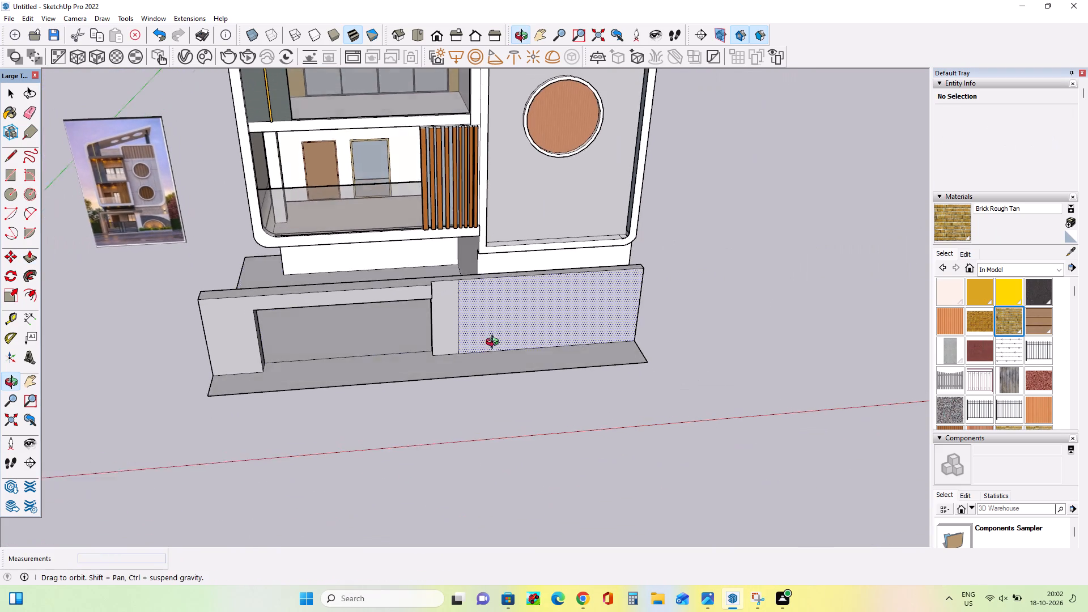
pyautogui.moveTo(495, 343); pyautogui.dragTo(495, 409, button='middle')
# Draw a line about 81' long across the wall's top face from the pillar's corner on the round-window side.
pyautogui.click(11, 159)
pyautogui.moveTo(421, 241); pyautogui.dragTo(437, 322, button='middle')
pyautogui.scroll(3, 457, 284)
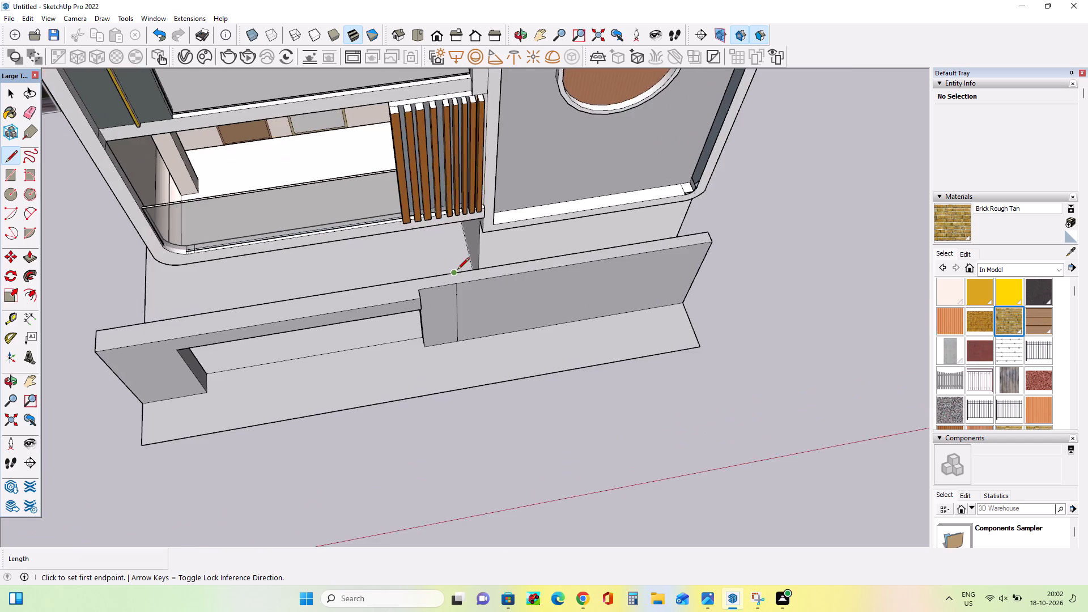
pyautogui.scroll(3, 457, 270)
pyautogui.click(455, 290)
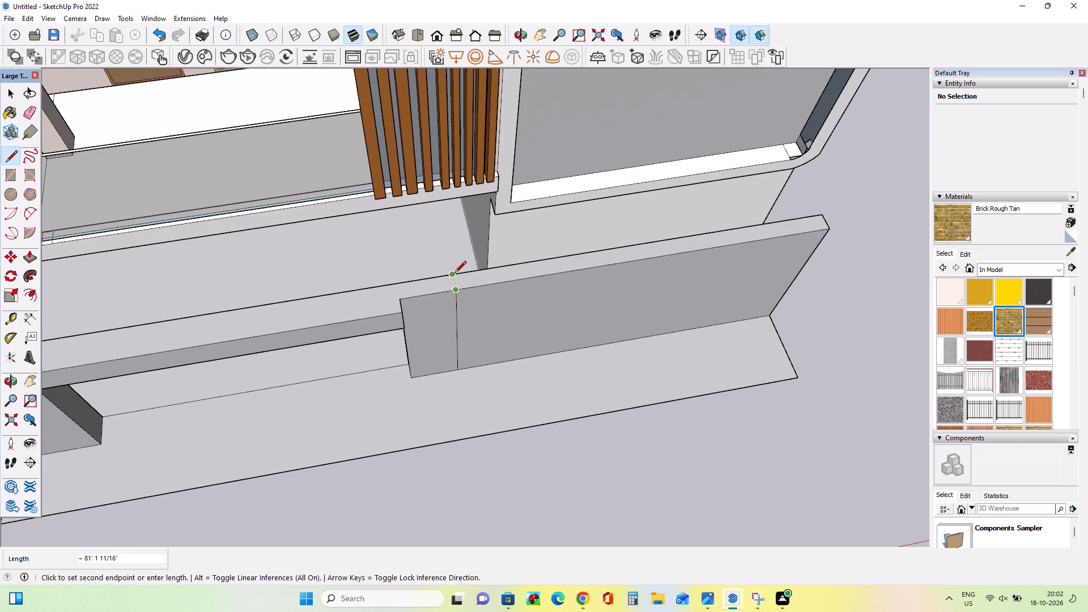
pyautogui.click(454, 274)
# Push the top face of the wall section on the round-window side down by about 211'.
pyautogui.scroll(-3, 566, 294)
pyautogui.moveTo(540, 293); pyautogui.dragTo(494, 254, button='middle')
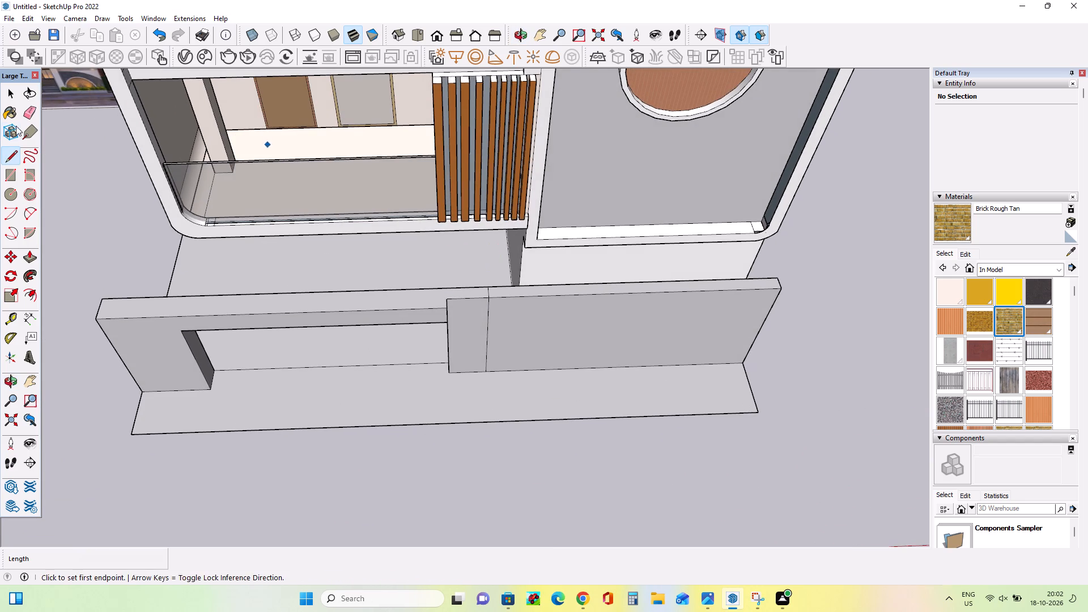
pyautogui.click(25, 246)
pyautogui.click(27, 254)
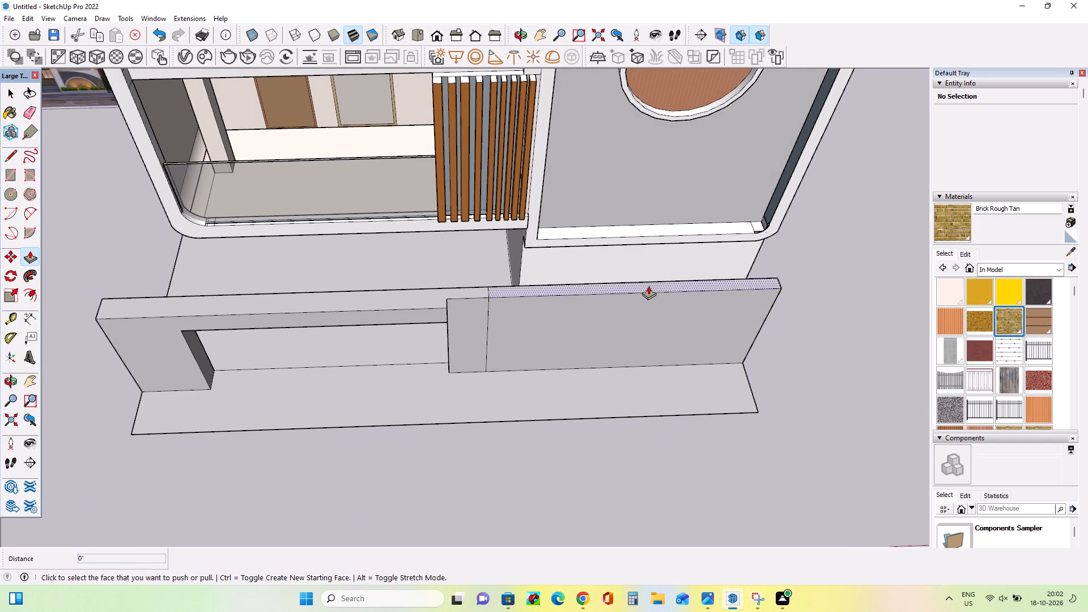
pyautogui.click(647, 287)
pyautogui.click(637, 308)
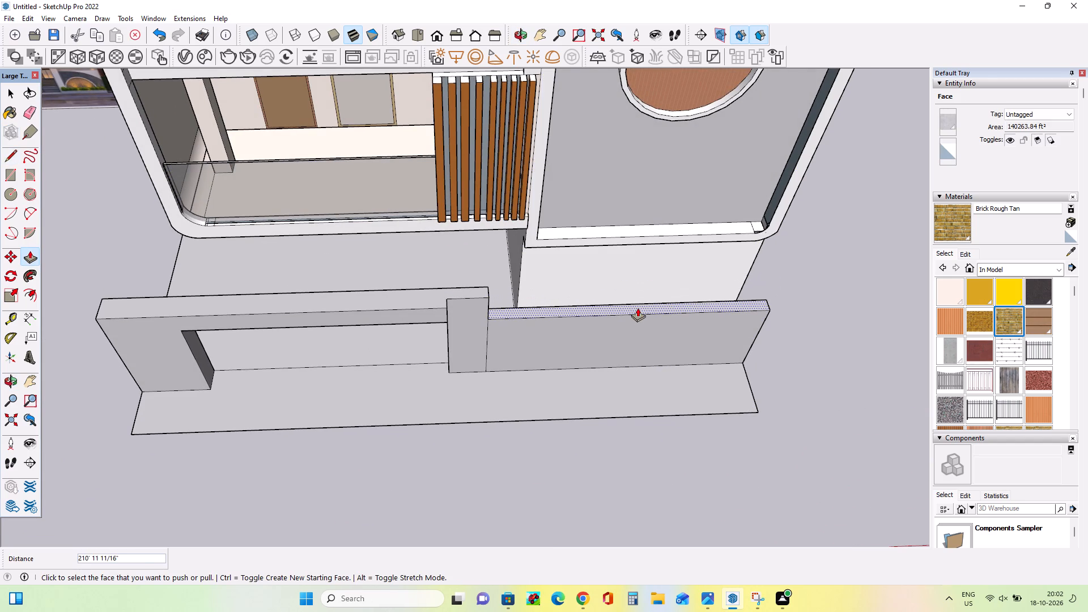
# Extend the end face of the projecting gate beam about 246' across the pillar to its far edge.
pyautogui.moveTo(594, 300); pyautogui.dragTo(671, 279, button='middle')
pyautogui.scroll(-5, 460, 314)
pyautogui.moveTo(467, 317); pyautogui.dragTo(368, 312, button='middle')
pyautogui.scroll(7, 470, 307)
pyautogui.moveTo(484, 313); pyautogui.dragTo(441, 319, button='middle')
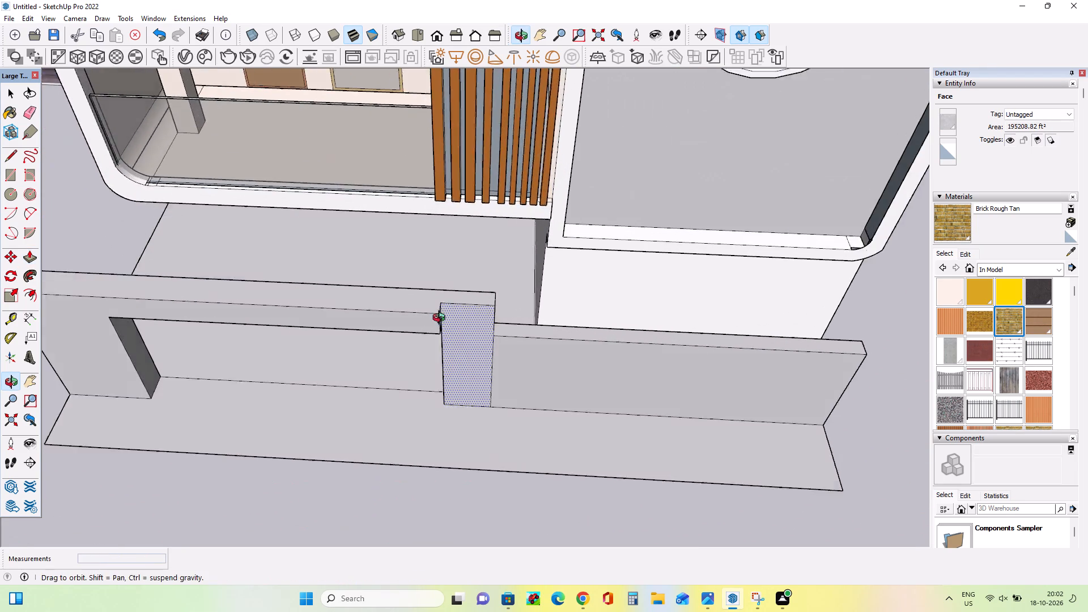
pyautogui.moveTo(441, 319); pyautogui.dragTo(351, 319, button='middle')
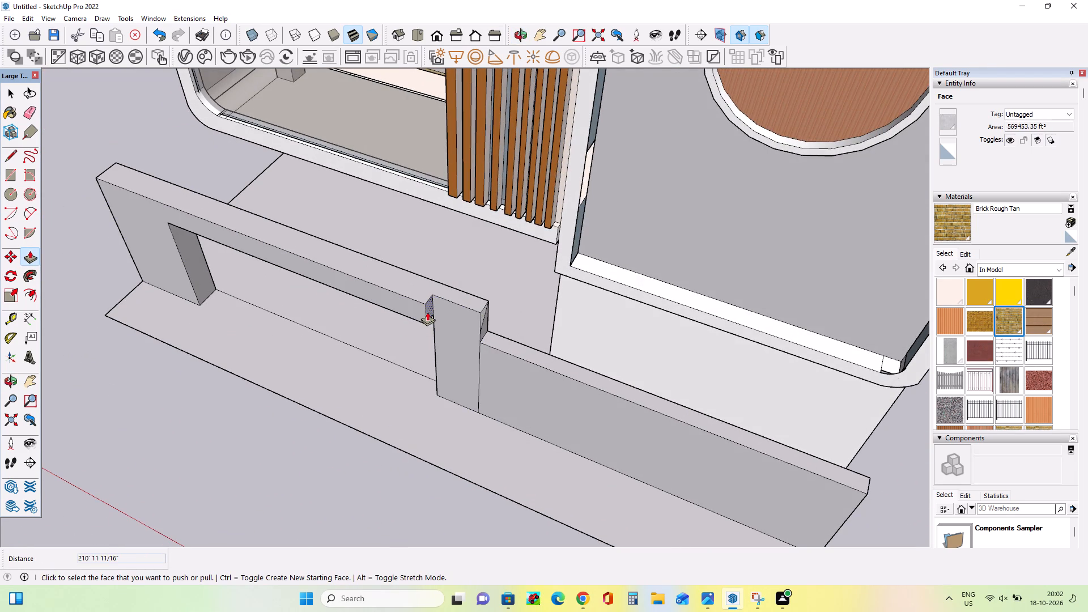
pyautogui.click(427, 312)
pyautogui.click(486, 319)
# Paint the front face of the pillar beside the gate opening with the in-model material 0009_Linen.
pyautogui.moveTo(454, 336); pyautogui.dragTo(547, 241, button='middle')
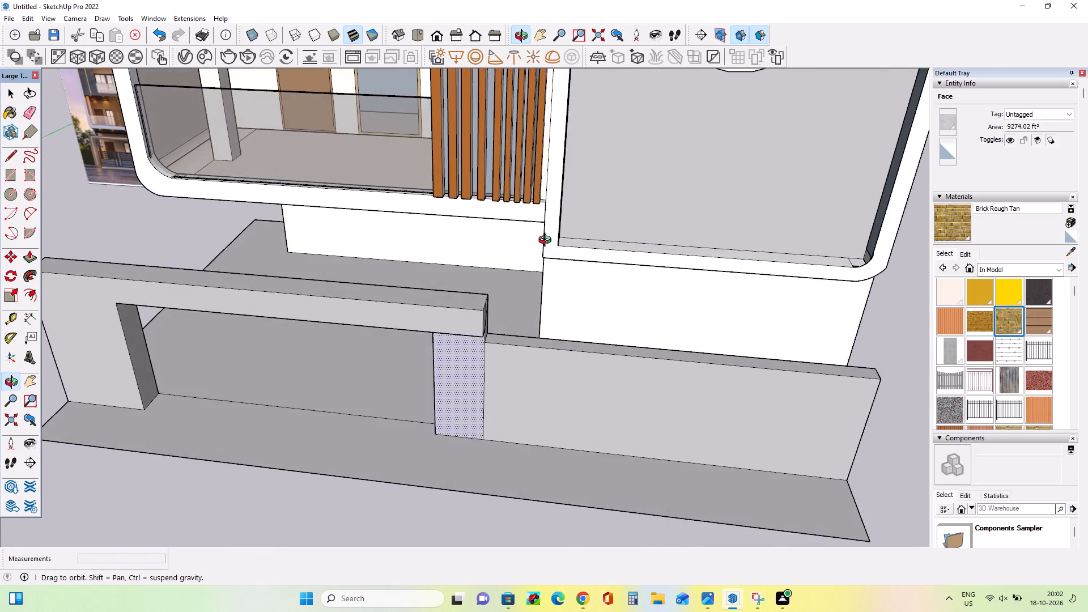
pyautogui.moveTo(547, 241); pyautogui.dragTo(662, 179, button='middle')
pyautogui.scroll(-4, 593, 300)
pyautogui.moveTo(592, 306); pyautogui.dragTo(533, 321, button='middle')
pyautogui.moveTo(440, 357); pyautogui.dragTo(466, 307, button='middle')
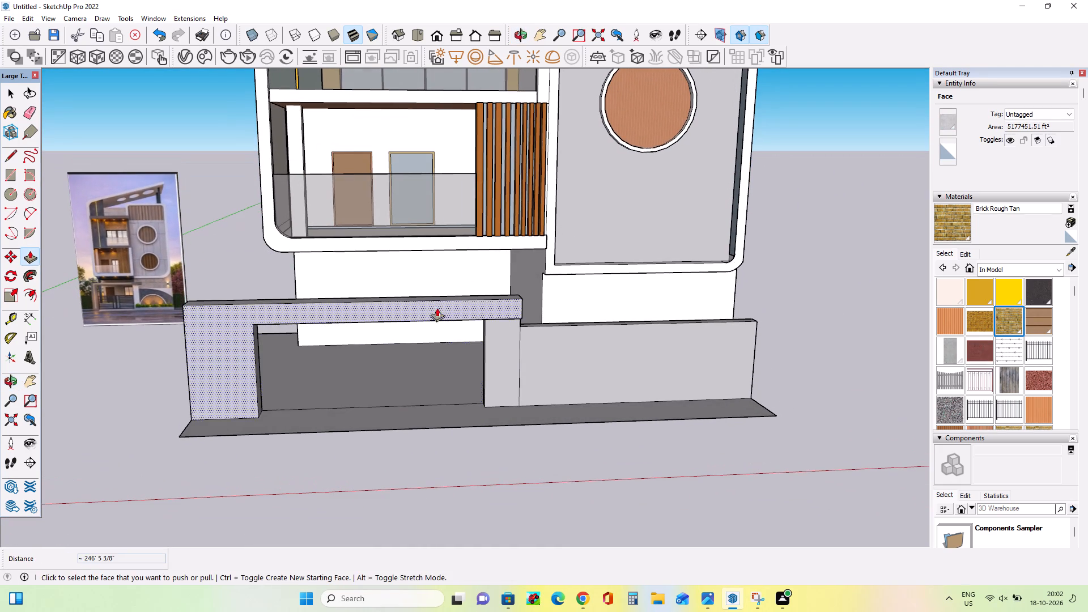
pyautogui.moveTo(535, 352); pyautogui.dragTo(554, 328, button='middle')
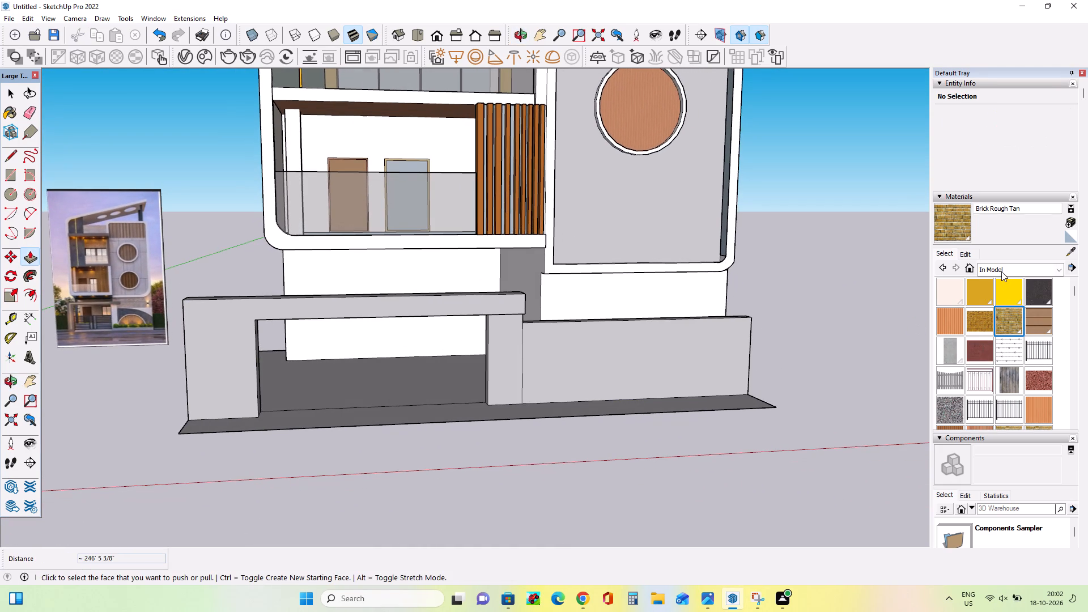
pyautogui.click(1001, 271)
pyautogui.scroll(3, 1015, 316)
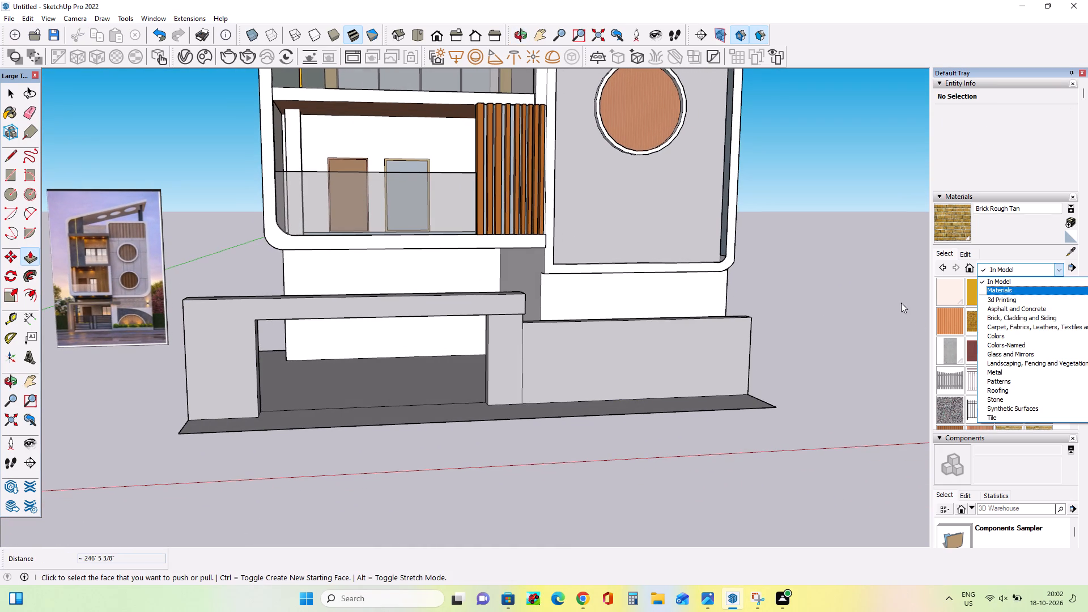
pyautogui.click(989, 273)
pyautogui.click(943, 298)
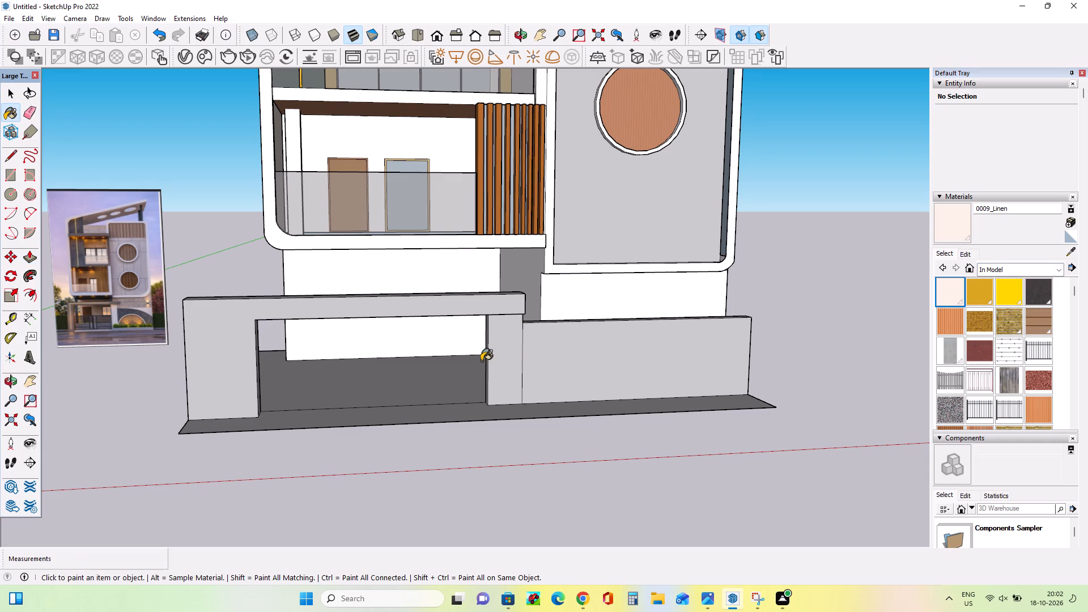
pyautogui.click(509, 351)
# Draw a full-height vertical strip about 20' wide and 792' tall on the front face of the gate surround's wide post.
pyautogui.moveTo(519, 363); pyautogui.dragTo(483, 386, button='middle')
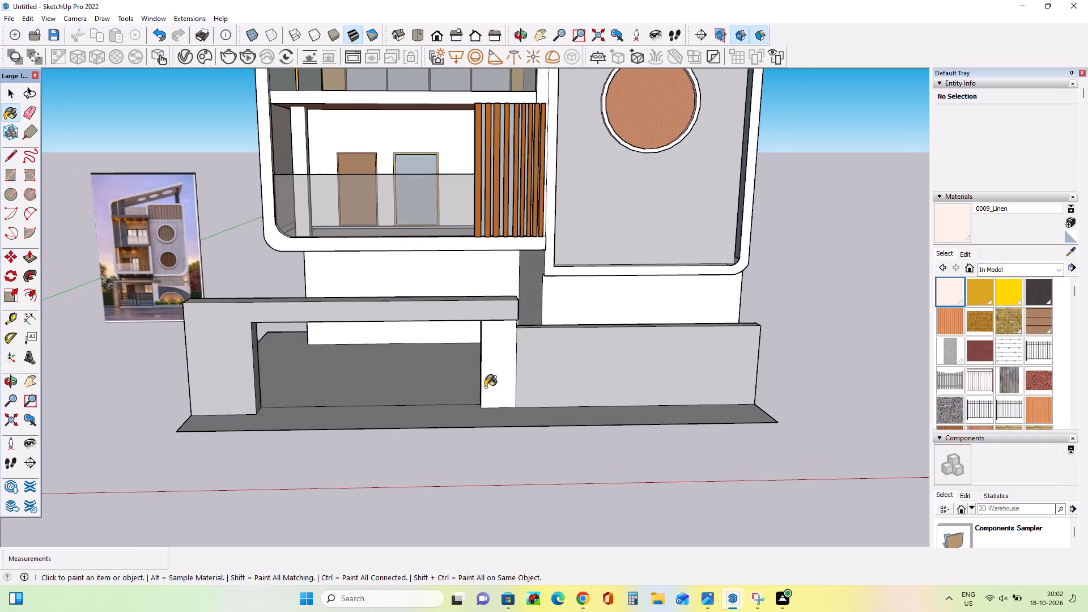
pyautogui.moveTo(485, 387); pyautogui.dragTo(541, 381, button='middle')
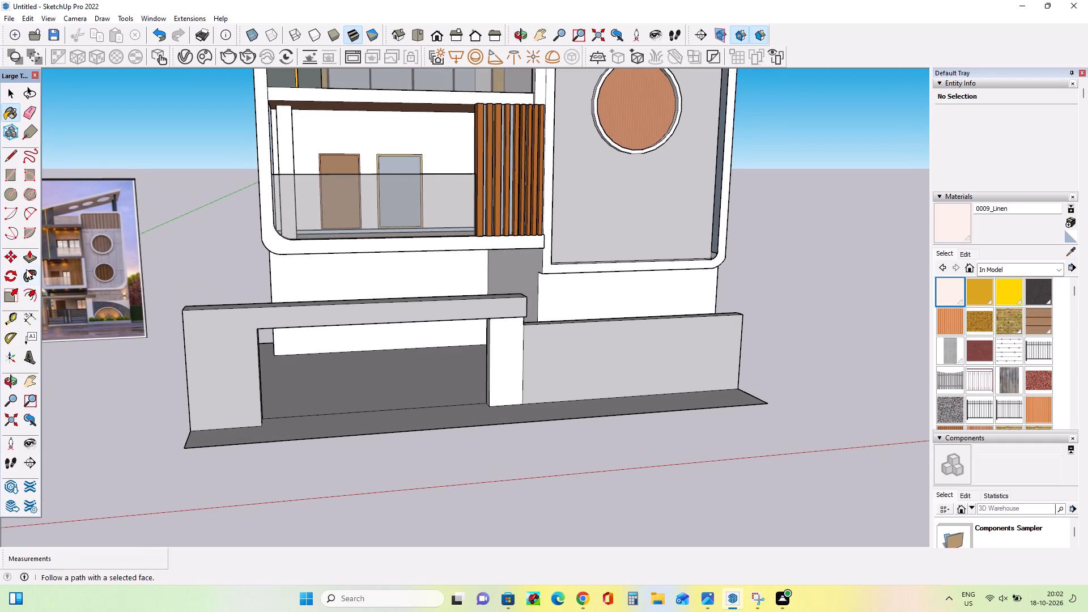
pyautogui.click(10, 172)
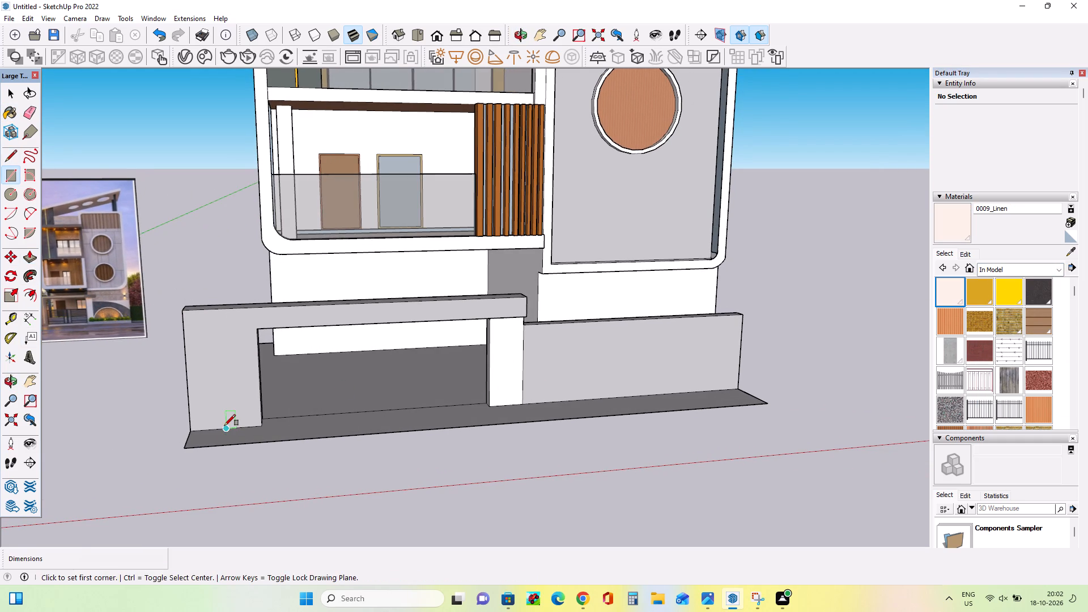
pyautogui.click(224, 426)
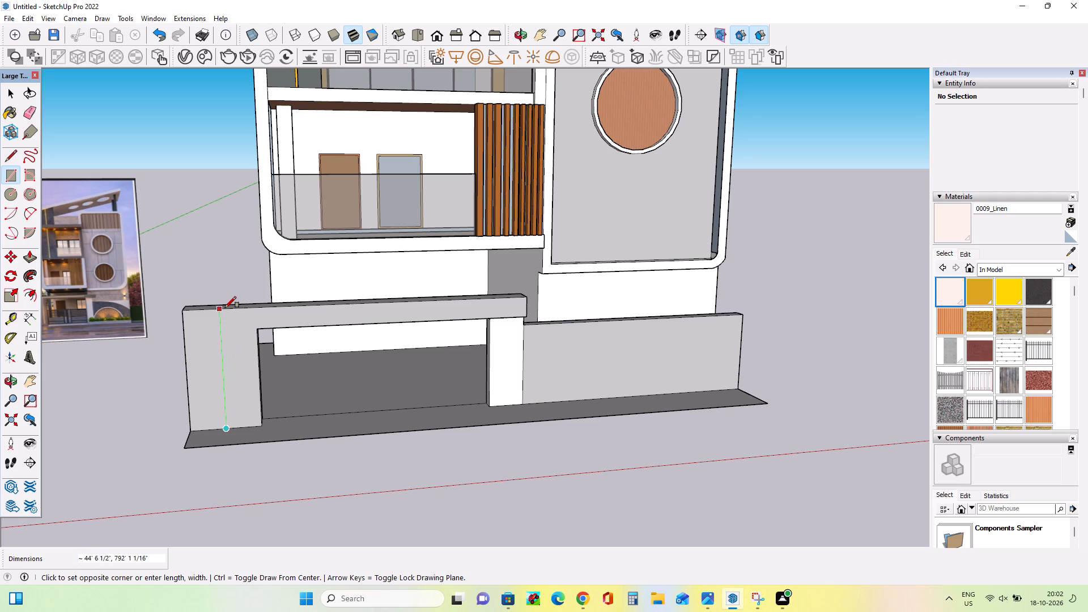
pyautogui.scroll(10, 225, 308)
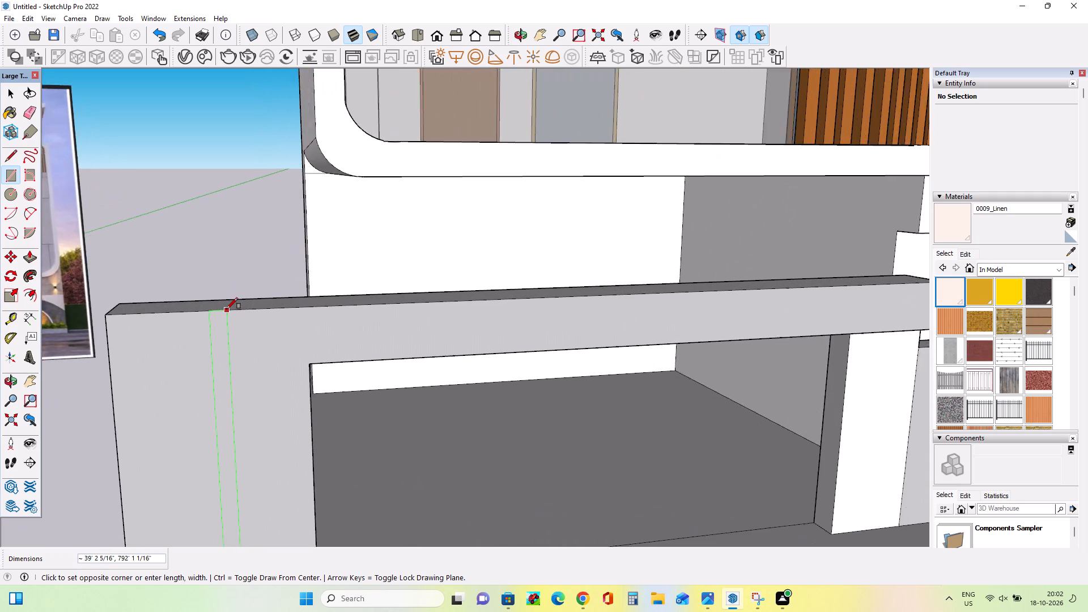
pyautogui.scroll(5, 227, 309)
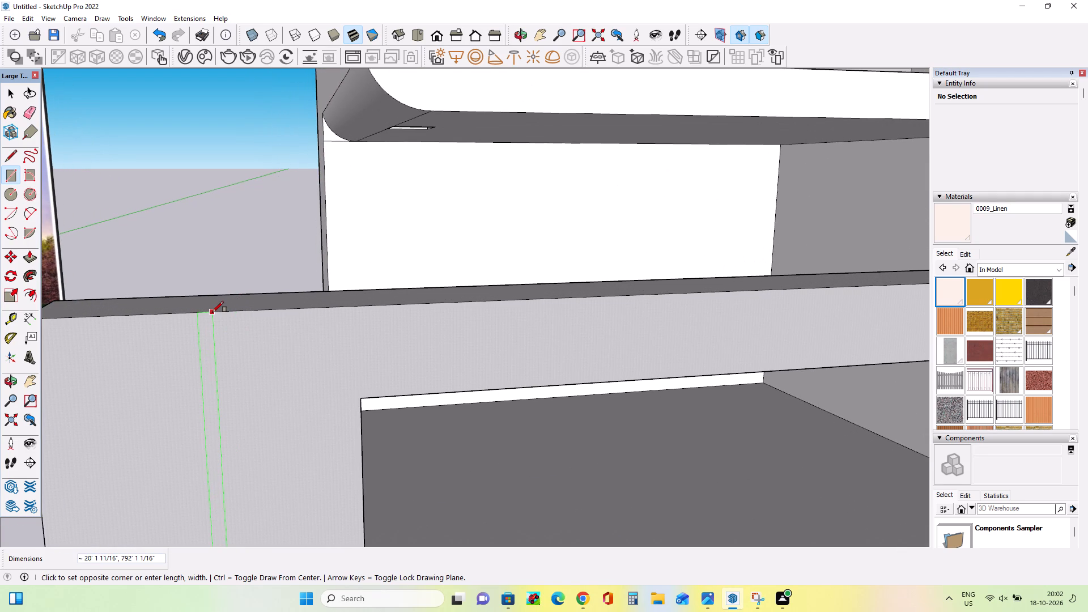
pyautogui.click(212, 312)
# Draw a horizontal strip about 10' high and 2033' long across the gate beam's front, from the vertical strip to the beam's end.
pyautogui.scroll(-6, 225, 320)
pyautogui.scroll(1, 225, 326)
pyautogui.scroll(-9, 225, 326)
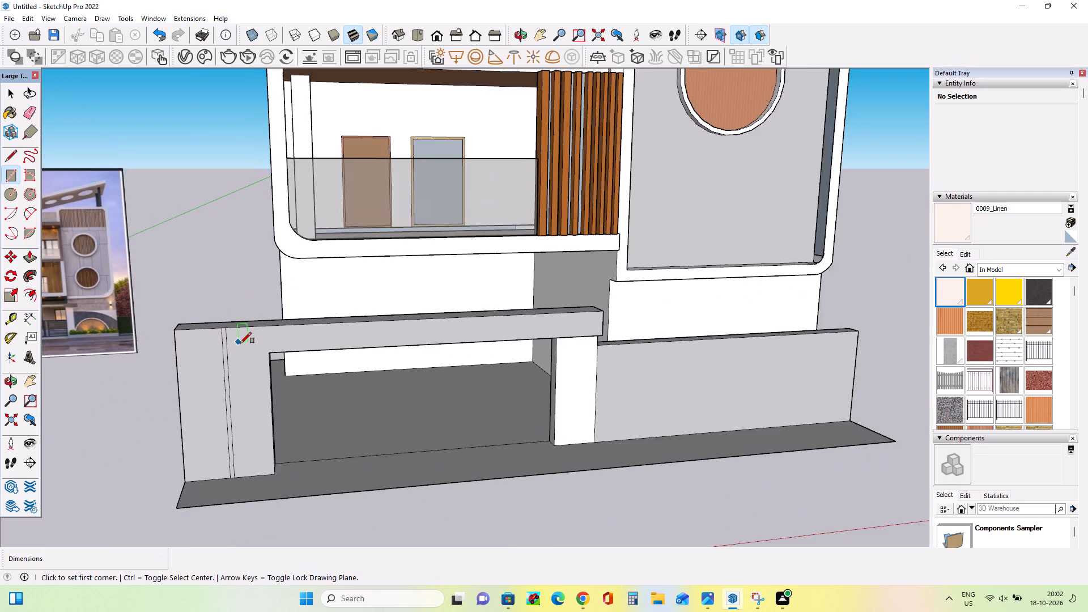
pyautogui.scroll(-7, 240, 343)
pyautogui.scroll(3, 263, 375)
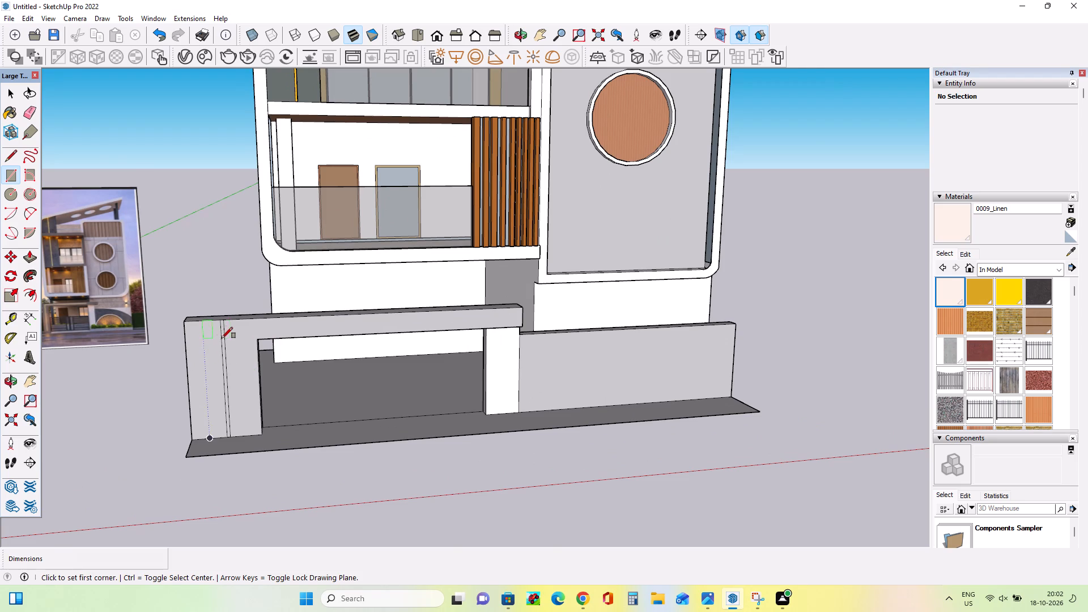
pyautogui.scroll(7, 223, 338)
pyautogui.click(219, 320)
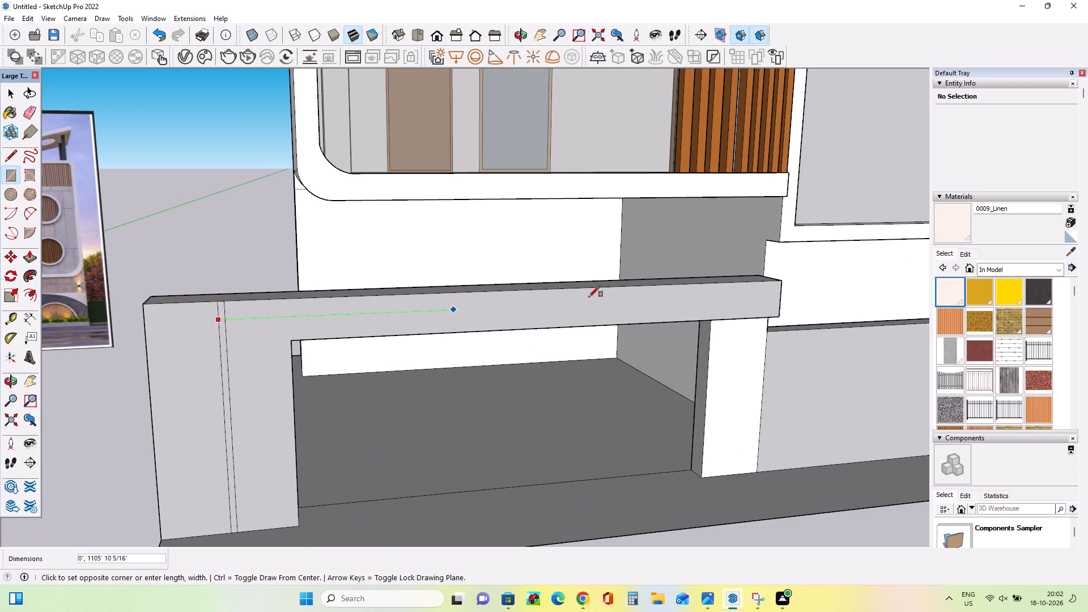
pyautogui.scroll(6, 783, 300)
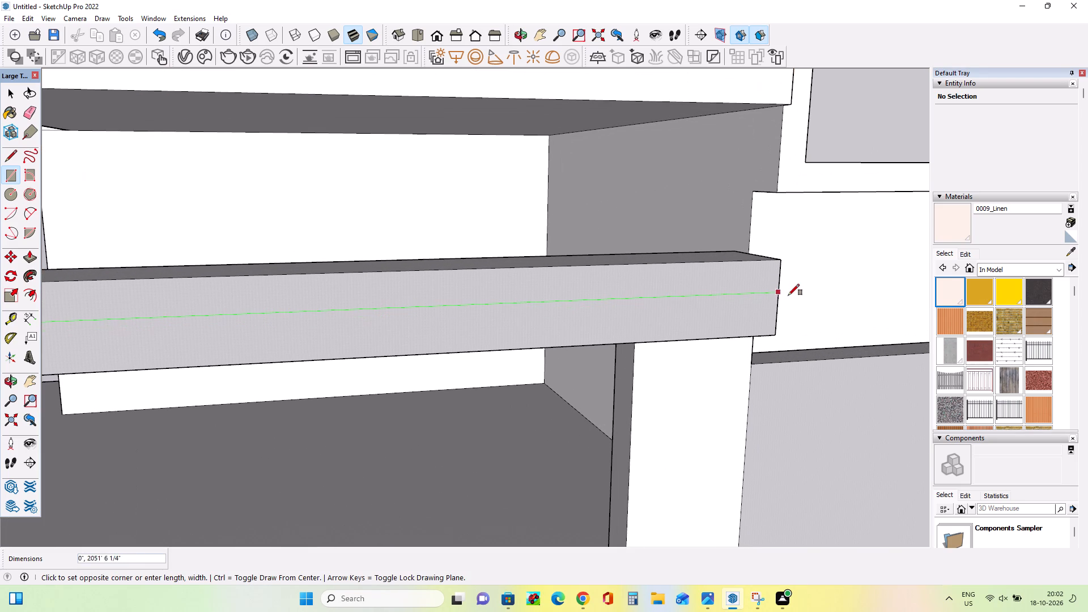
pyautogui.click(779, 299)
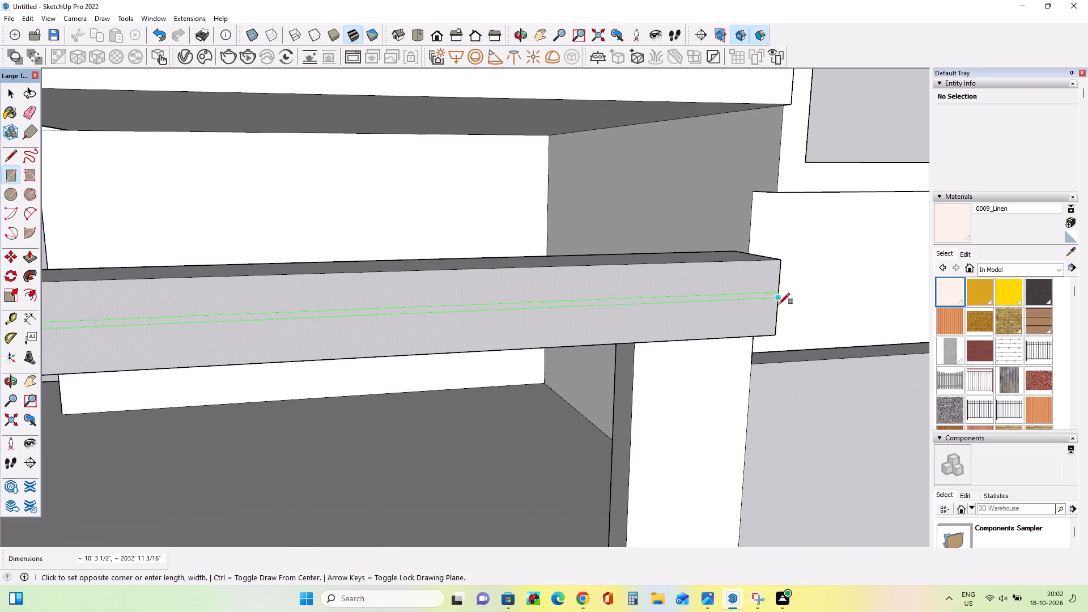
pyautogui.click(777, 301)
# Erase the vertical strip's lines above the horizontal strip and the overlap lines at their corner to form one L-shaped band.
pyautogui.scroll(-5, 796, 334)
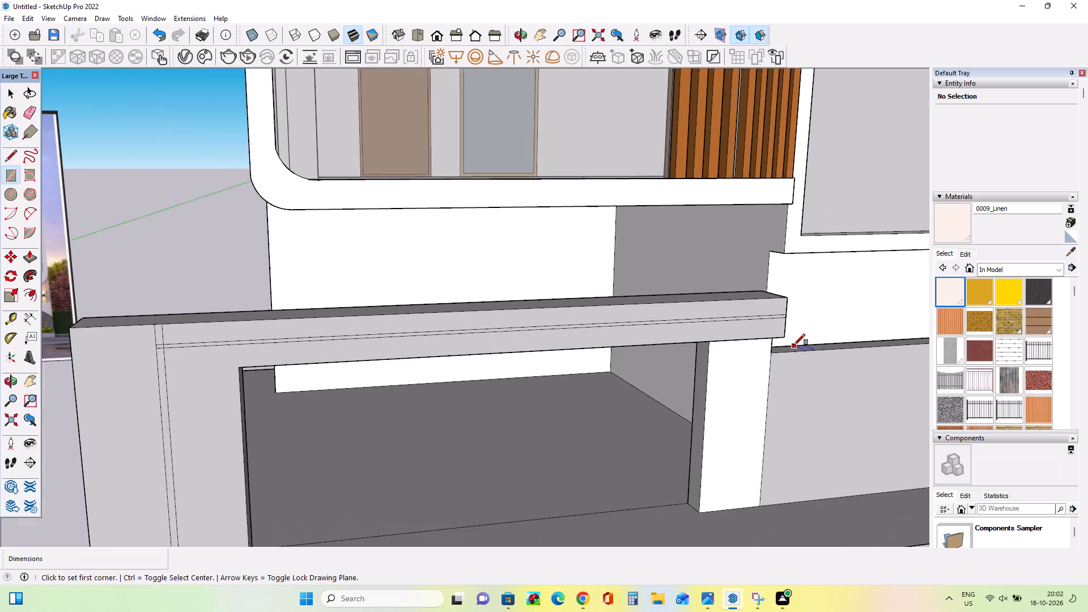
pyautogui.scroll(-5, 794, 345)
pyautogui.scroll(5, 365, 372)
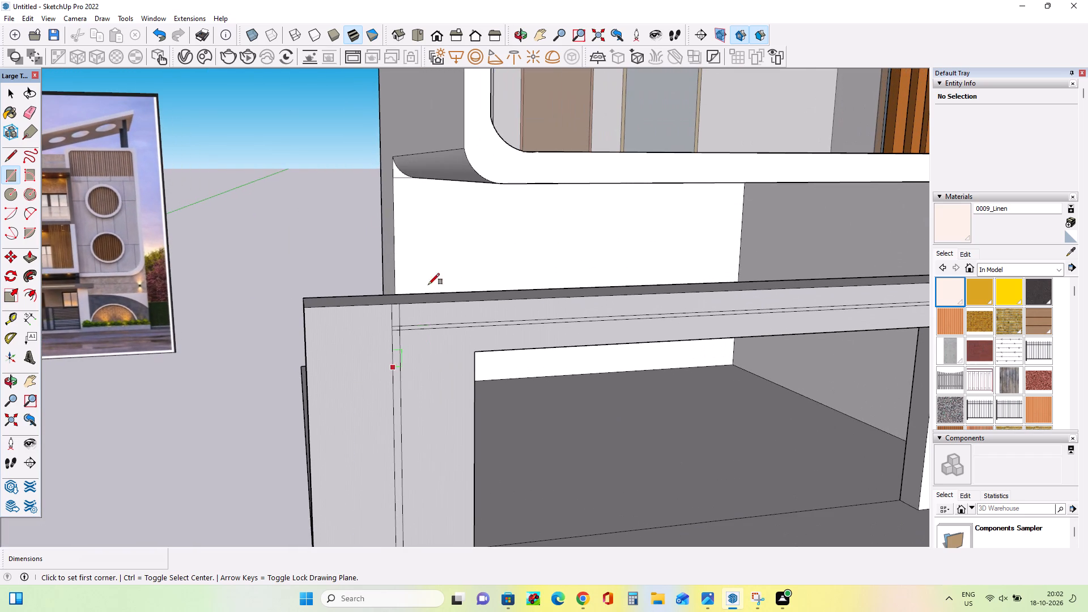
pyautogui.click(23, 115)
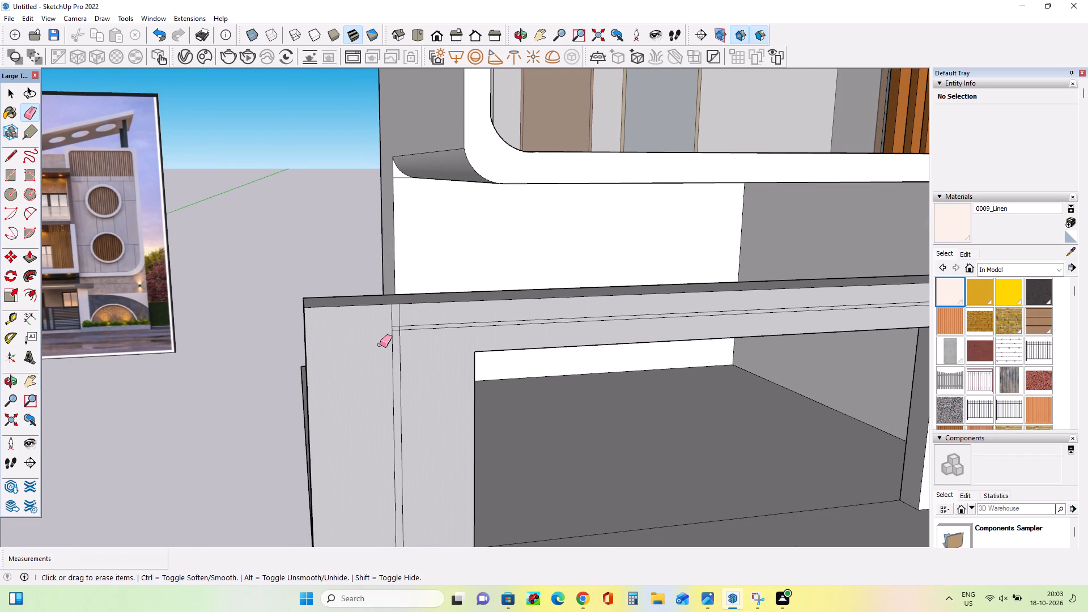
pyautogui.moveTo(385, 321); pyautogui.dragTo(403, 315)
pyautogui.scroll(4, 386, 341)
pyautogui.scroll(-1, 387, 342)
pyautogui.scroll(6, 388, 342)
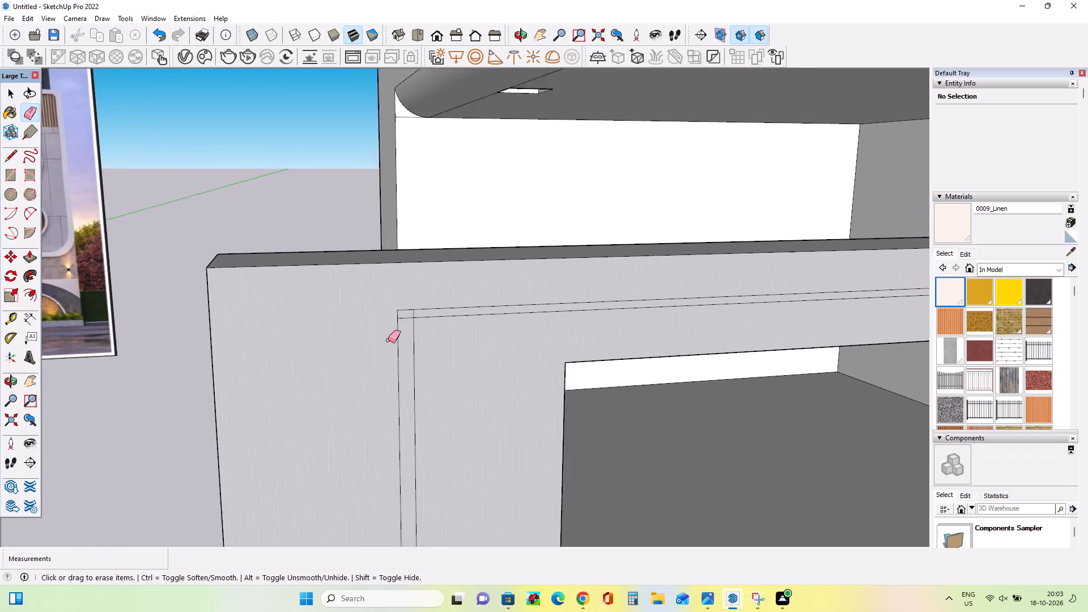
pyautogui.scroll(1, 388, 340)
pyautogui.click(422, 304)
pyautogui.click(414, 309)
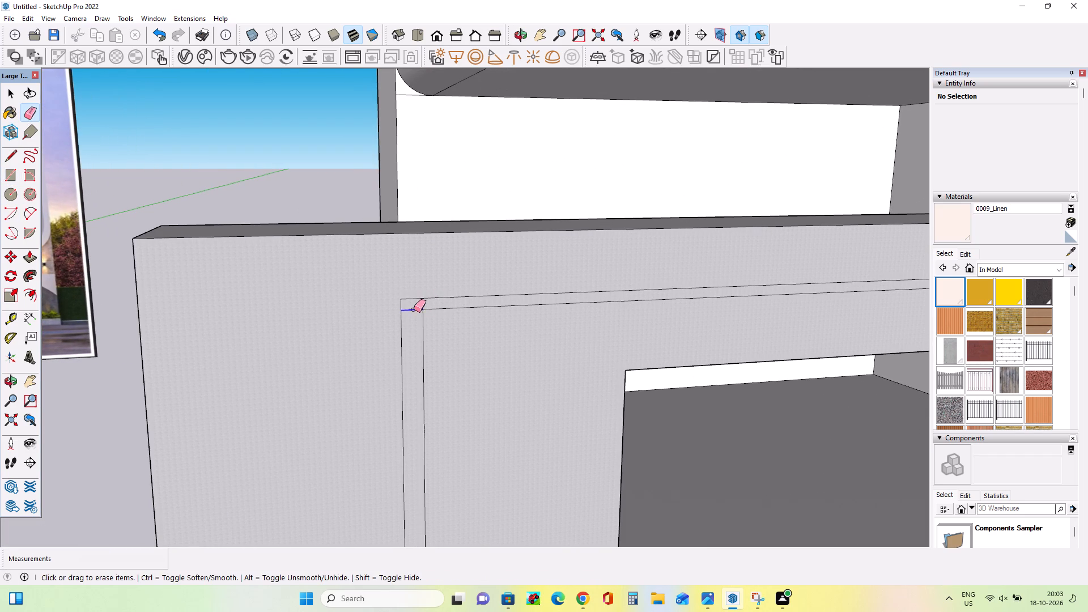
# Paint the L-shaped band on the gate surround with the in-model material 0045_Goldenrod.
pyautogui.scroll(-4, 243, 354)
pyautogui.click(986, 292)
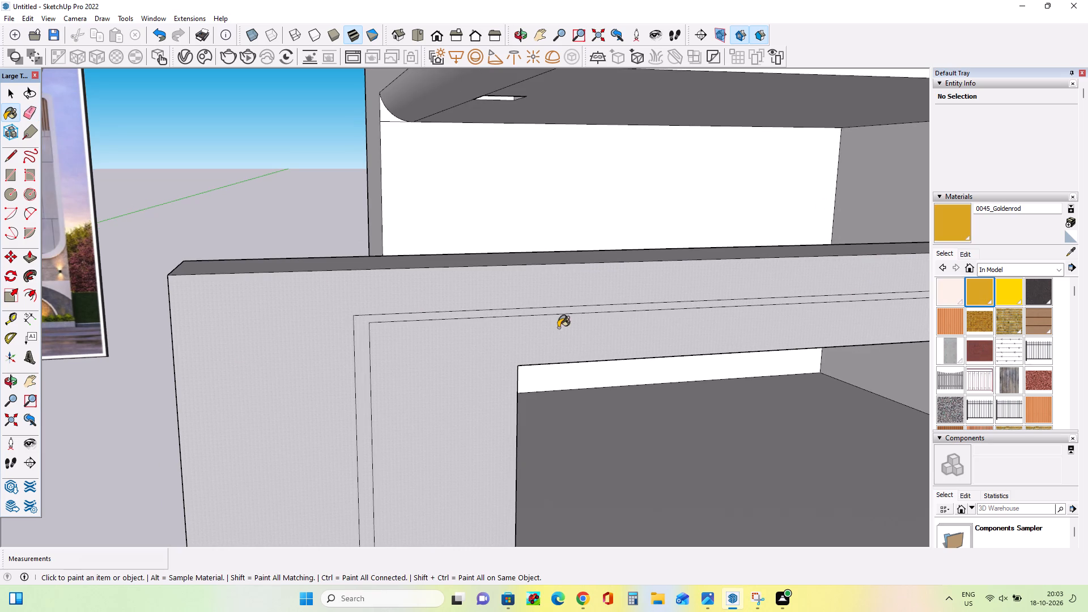
pyautogui.click(361, 335)
# Pull the golden L-shaped band slightly outward from the gate surround's front face.
pyautogui.scroll(-1, 353, 336)
pyautogui.click(34, 255)
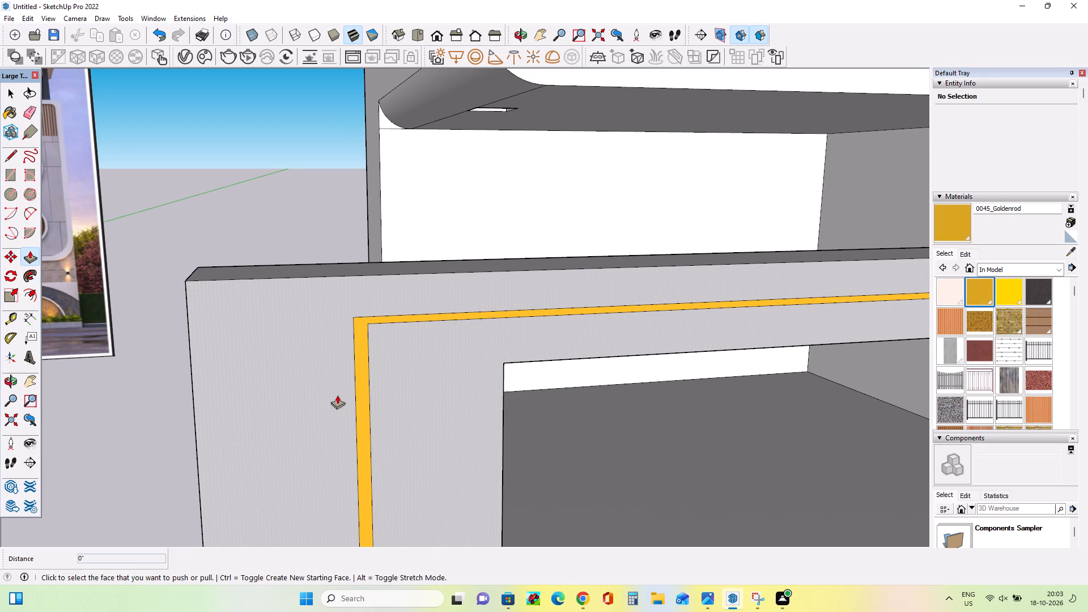
pyautogui.click(358, 395)
pyautogui.click(359, 398)
# Narrow the golden band's vertical leg by pushing its opening-side face inward about 11' 10".
pyautogui.moveTo(428, 411); pyautogui.dragTo(227, 371, button='middle')
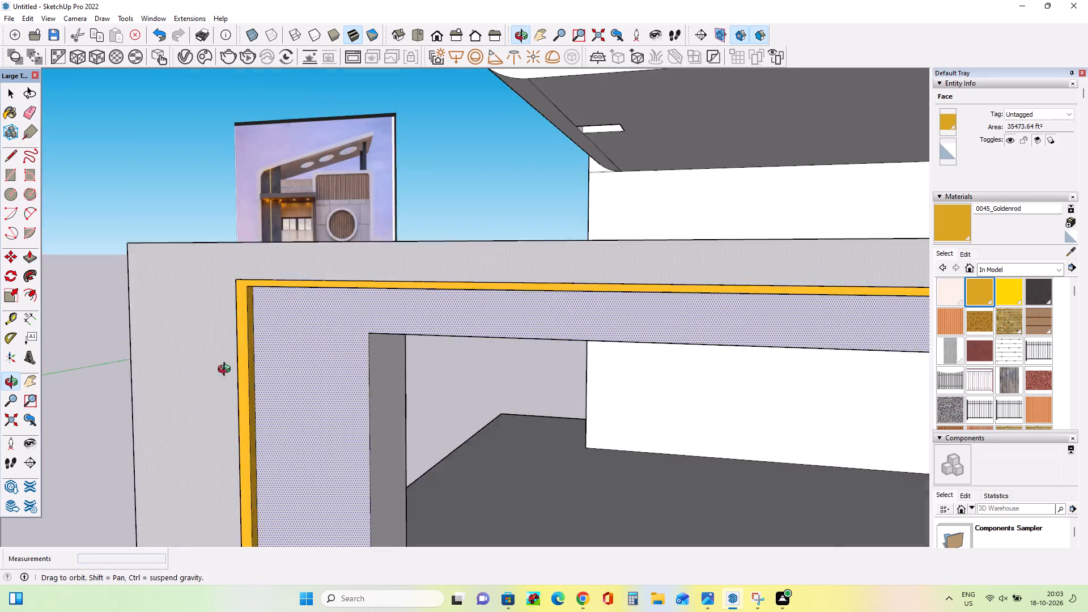
pyautogui.moveTo(227, 371); pyautogui.dragTo(195, 377, button='middle')
pyautogui.click(230, 403)
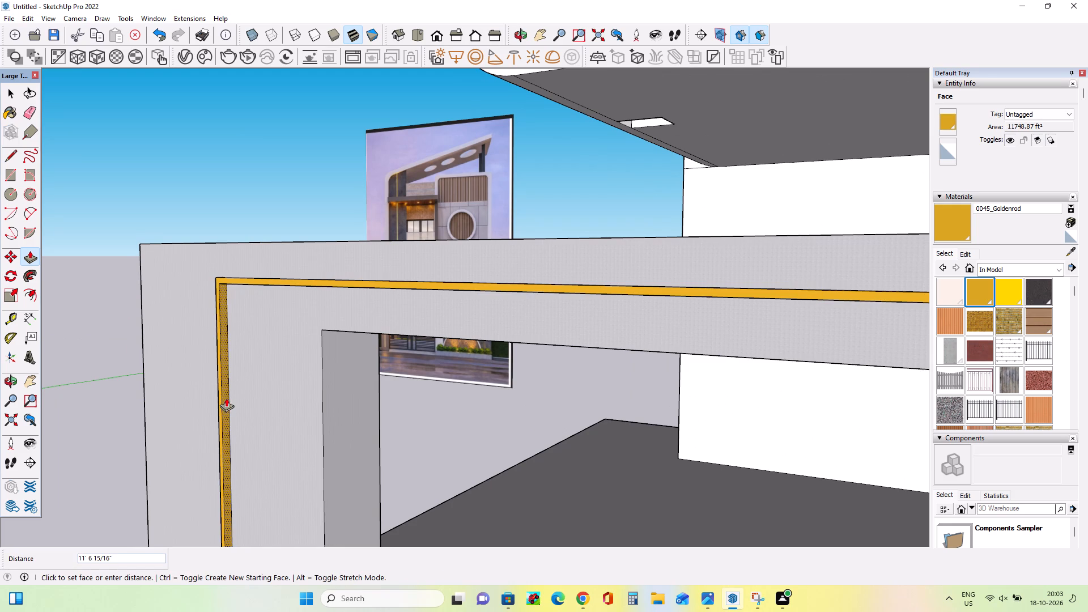
pyautogui.click(226, 398)
# Examine the gate surround's golden band and the ground-floor wall in the reference image.
pyautogui.scroll(-15, 201, 369)
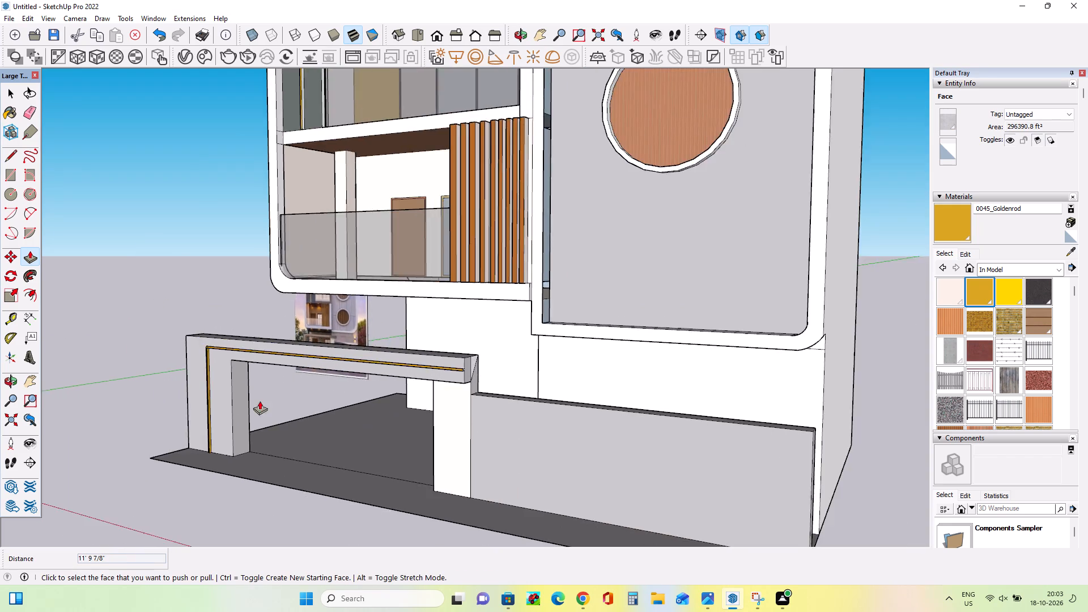
pyautogui.moveTo(270, 401); pyautogui.dragTo(435, 422, button='middle')
pyautogui.scroll(-3, 520, 423)
pyautogui.moveTo(575, 433); pyautogui.dragTo(575, 445, button='middle')
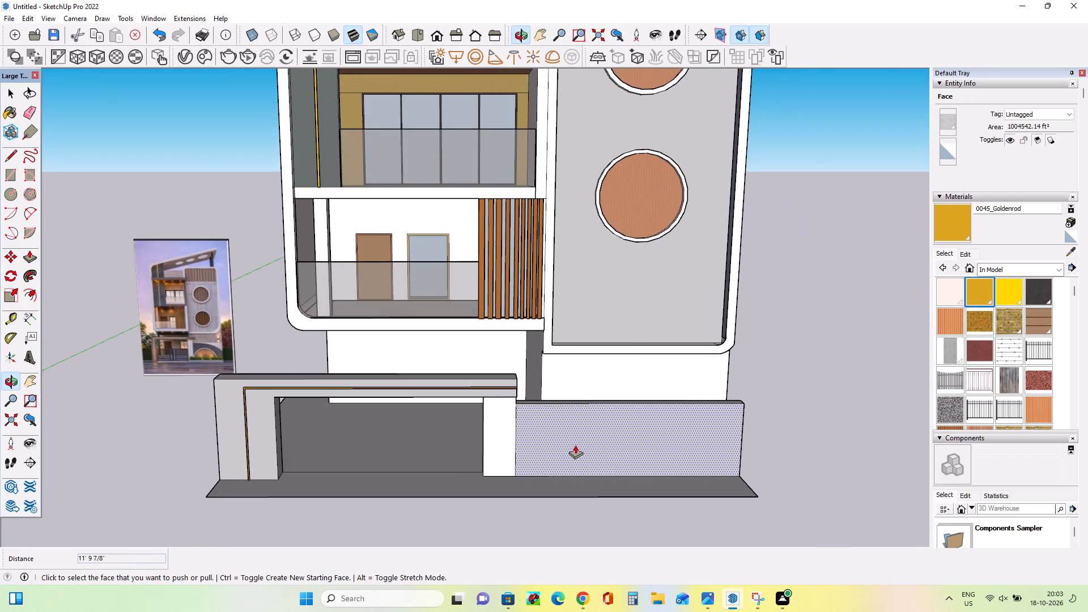
pyautogui.scroll(4, 512, 471)
pyautogui.scroll(8, 105, 333)
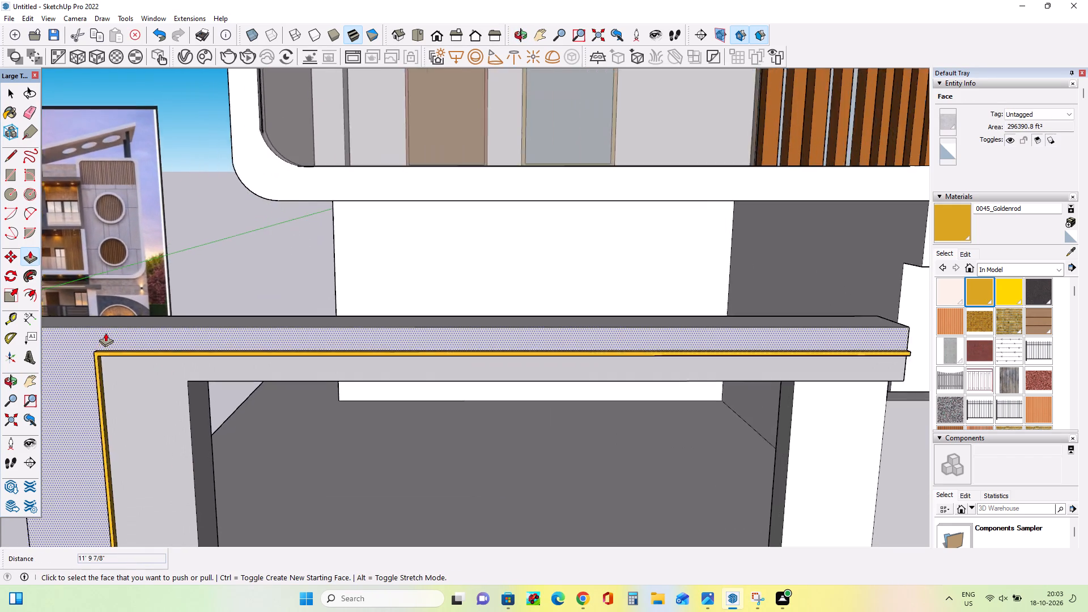
pyautogui.scroll(6, 105, 333)
pyautogui.scroll(-4, 105, 331)
pyautogui.moveTo(134, 279); pyautogui.dragTo(138, 352, button='middle')
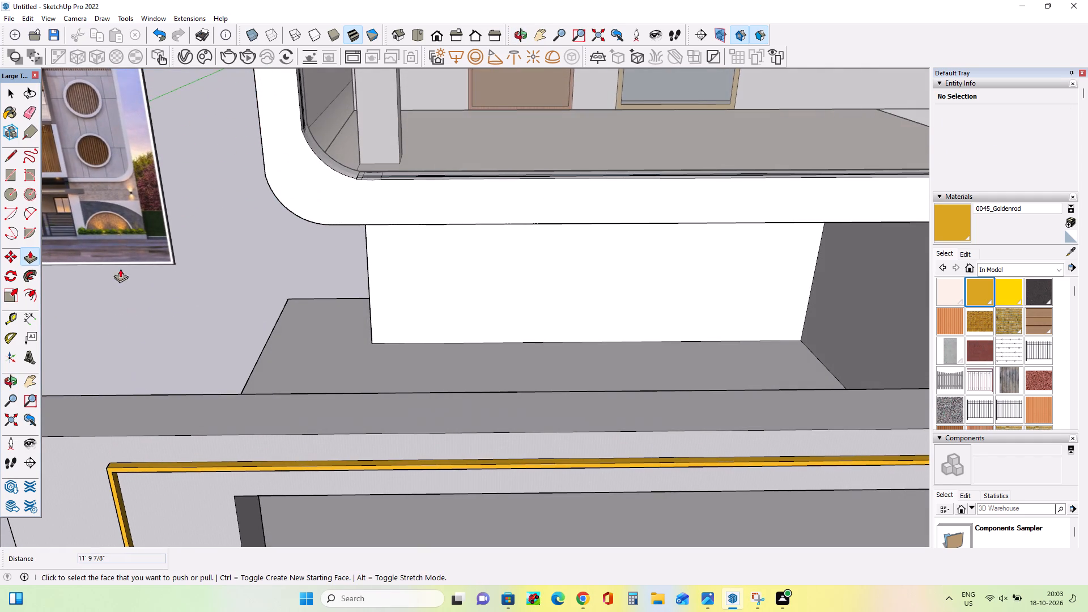
pyautogui.scroll(7, 112, 244)
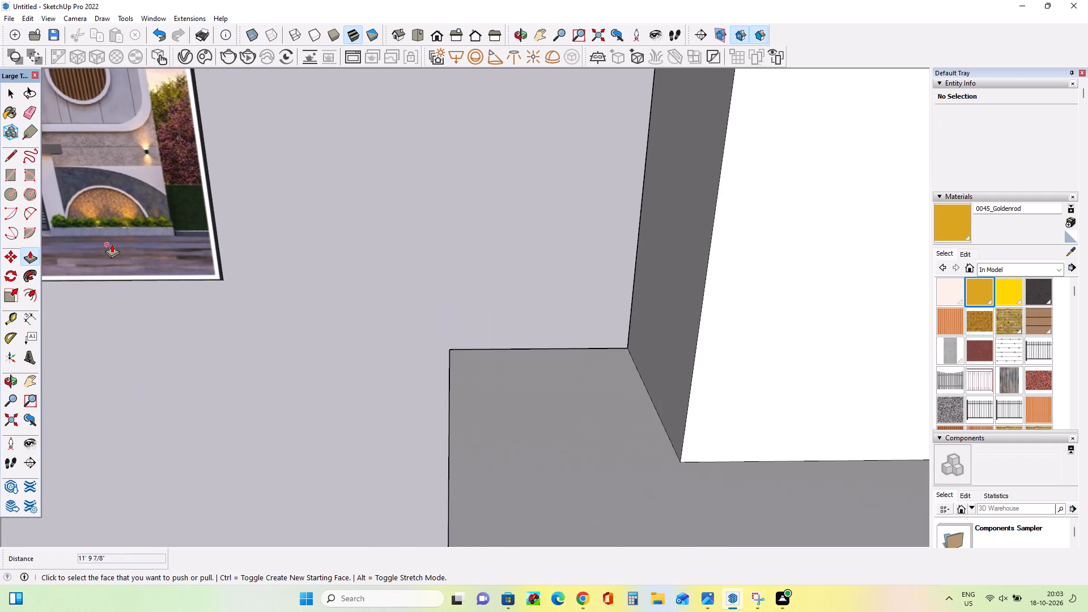
pyautogui.scroll(-17, 112, 244)
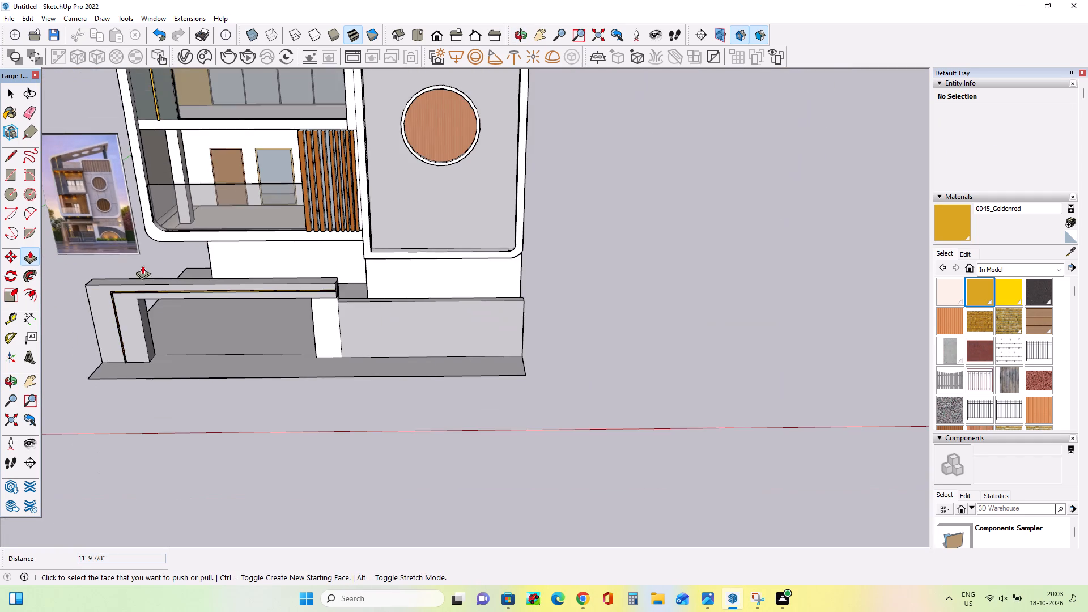
# Paint the ground-floor wall below the round-window bay and the small patch at its frame's lower corner with Cladding Stucco White.
pyautogui.moveTo(477, 397); pyautogui.dragTo(532, 291, button='middle')
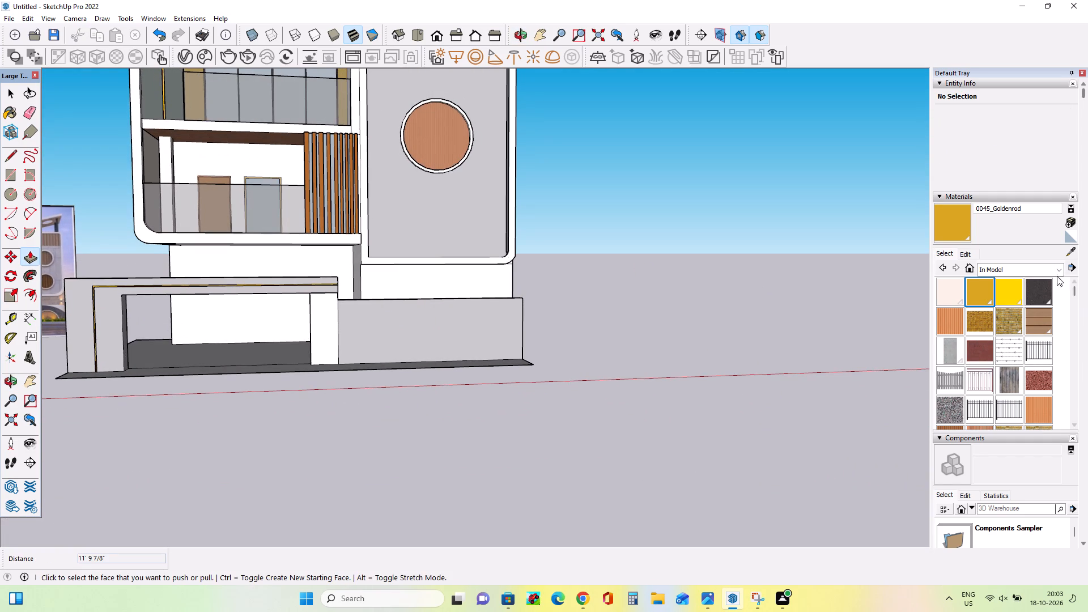
pyautogui.click(1027, 264)
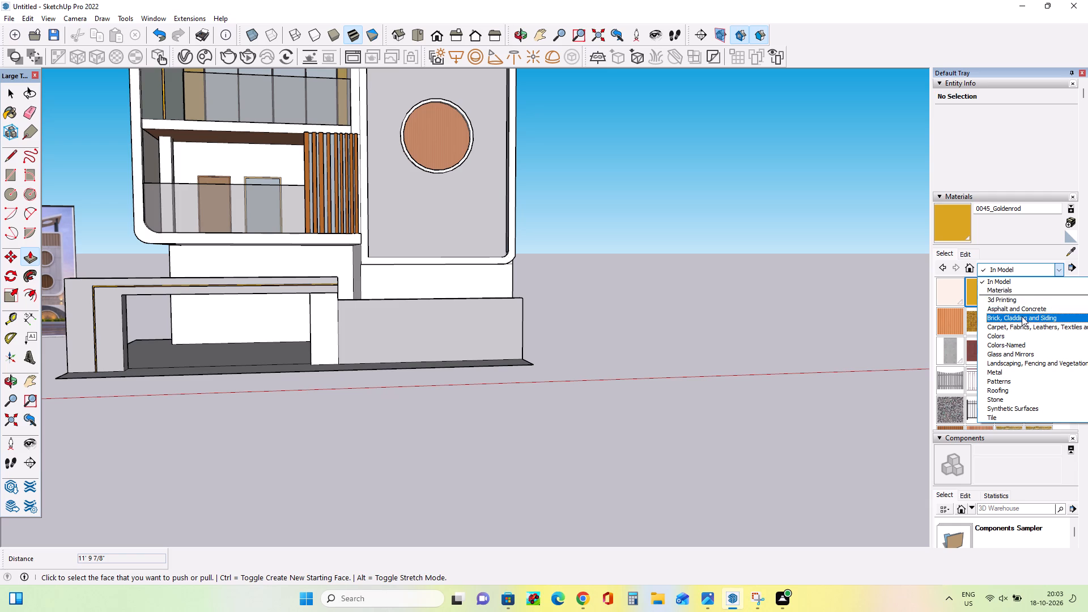
pyautogui.click(1022, 316)
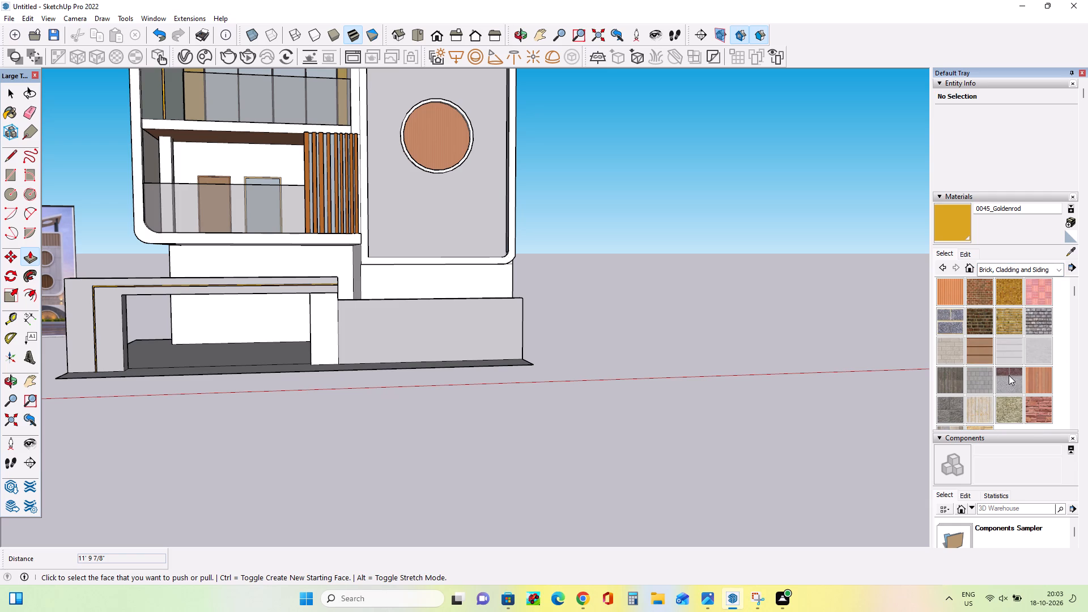
pyautogui.click(1042, 353)
pyautogui.click(431, 281)
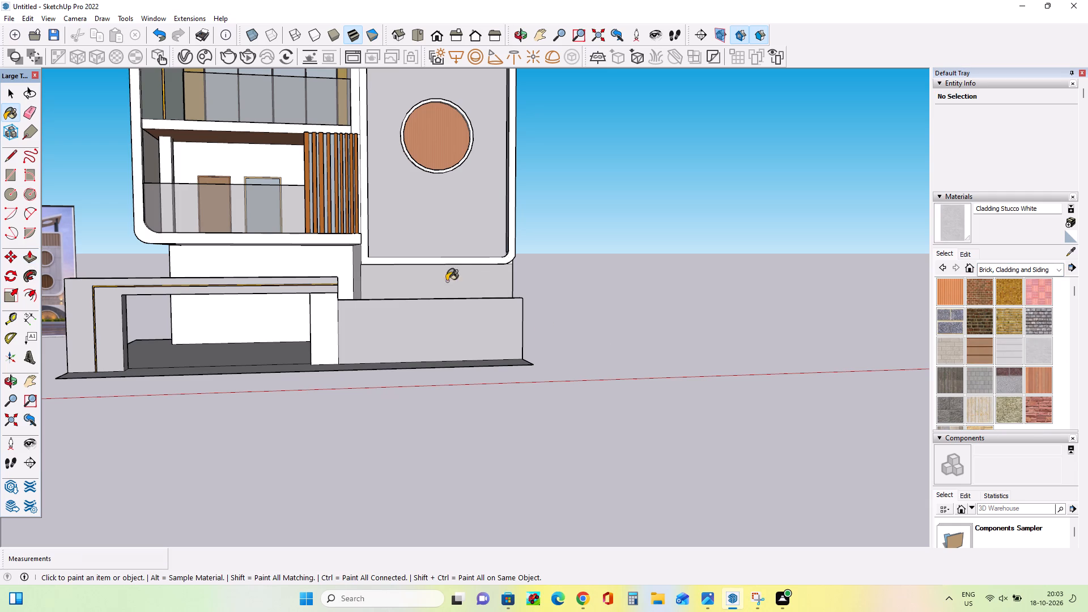
pyautogui.moveTo(558, 303); pyautogui.dragTo(364, 411, button='middle')
pyautogui.scroll(11, 488, 288)
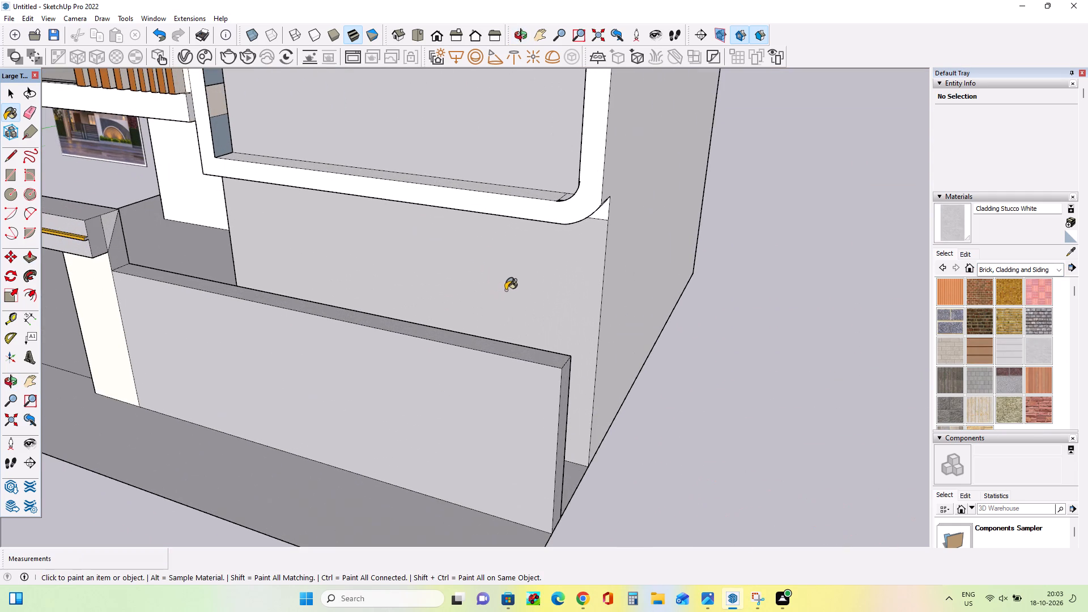
pyautogui.click(618, 202)
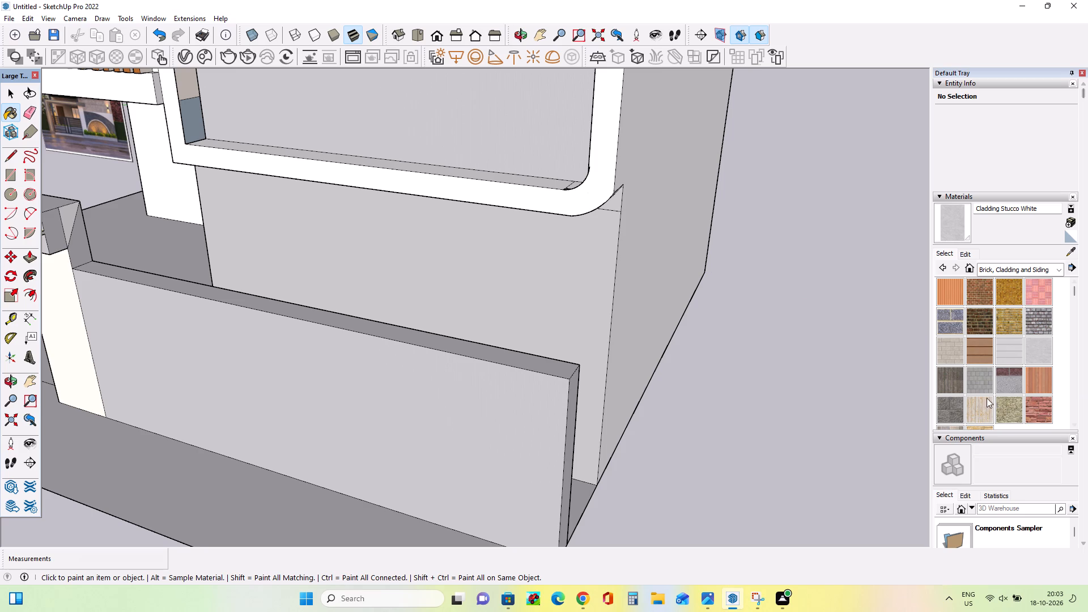
# Browse the Brick, Cladding and Siding materials.
pyautogui.scroll(3, 1010, 363)
pyautogui.scroll(-4, 1010, 363)
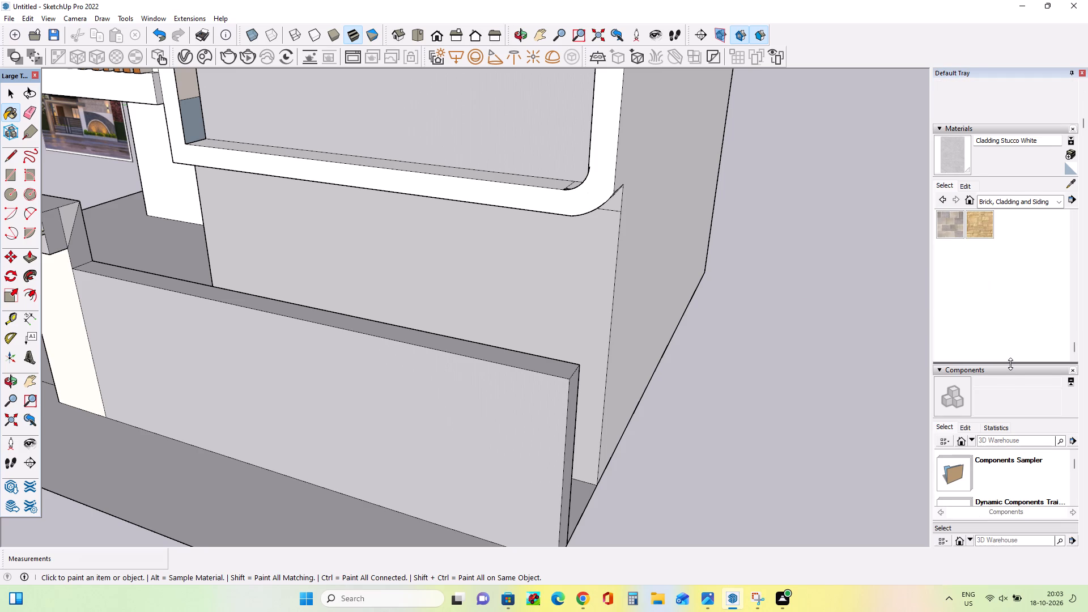
pyautogui.scroll(4, 1010, 364)
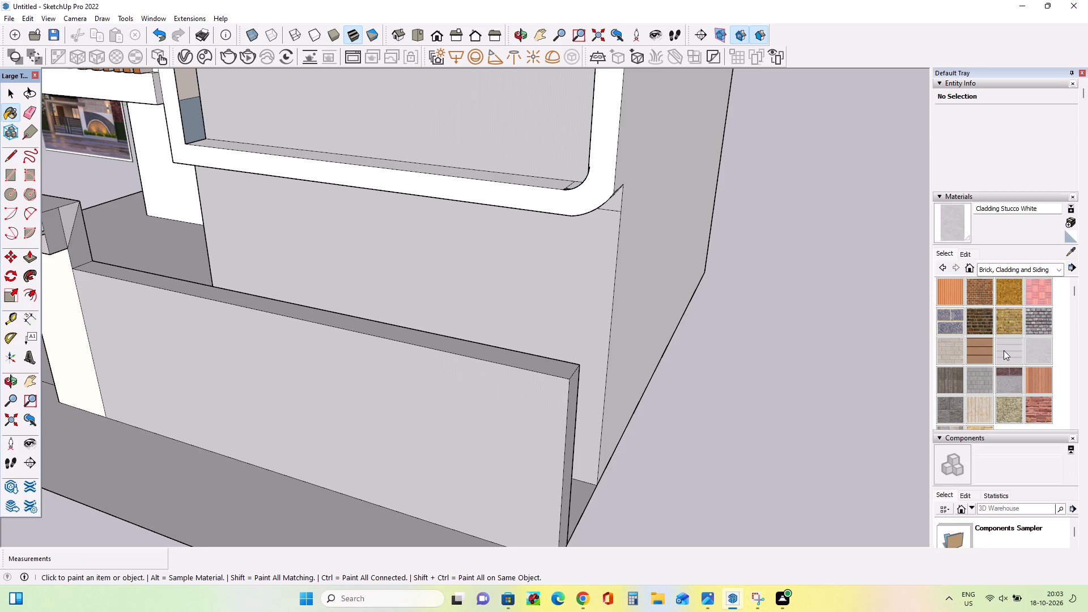
pyautogui.scroll(2, 692, 301)
pyautogui.scroll(-6, 759, 315)
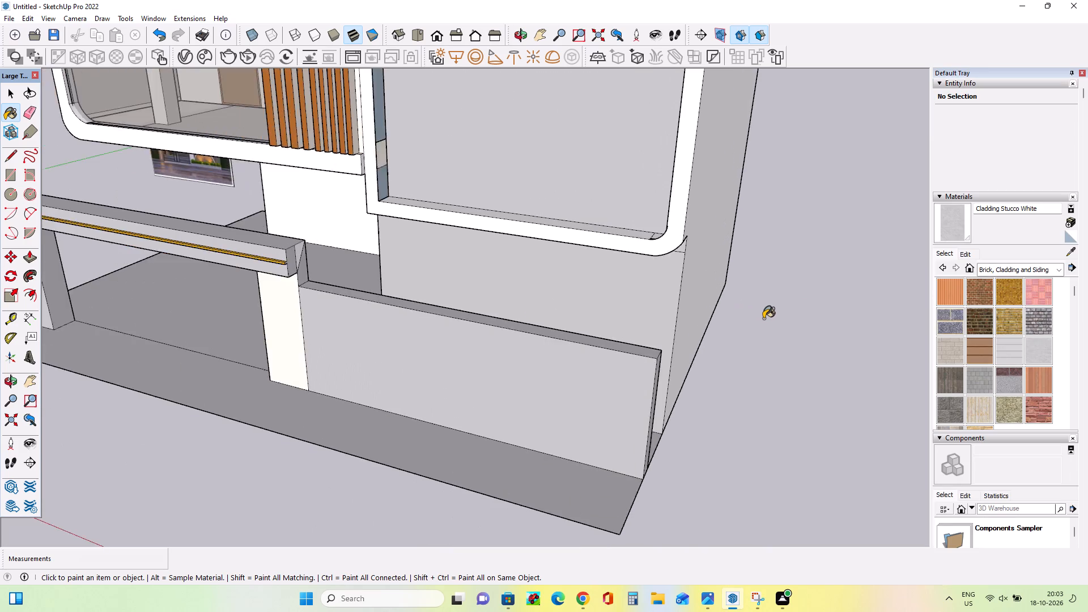
# Compare the modelled facade with the reference image, focusing on the balconies and the lower balcony's back wall.
pyautogui.scroll(-5, 763, 318)
pyautogui.moveTo(577, 308); pyautogui.dragTo(739, 265, button='middle')
pyautogui.scroll(-10, 739, 262)
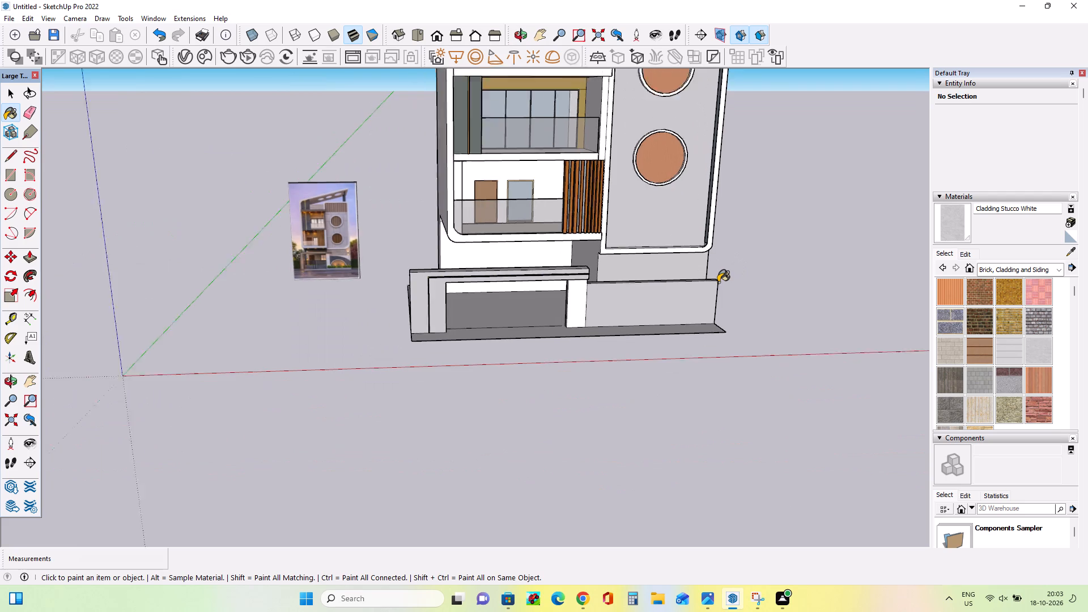
pyautogui.scroll(-2, 718, 282)
pyautogui.scroll(-4, 743, 218)
pyautogui.scroll(4, 745, 106)
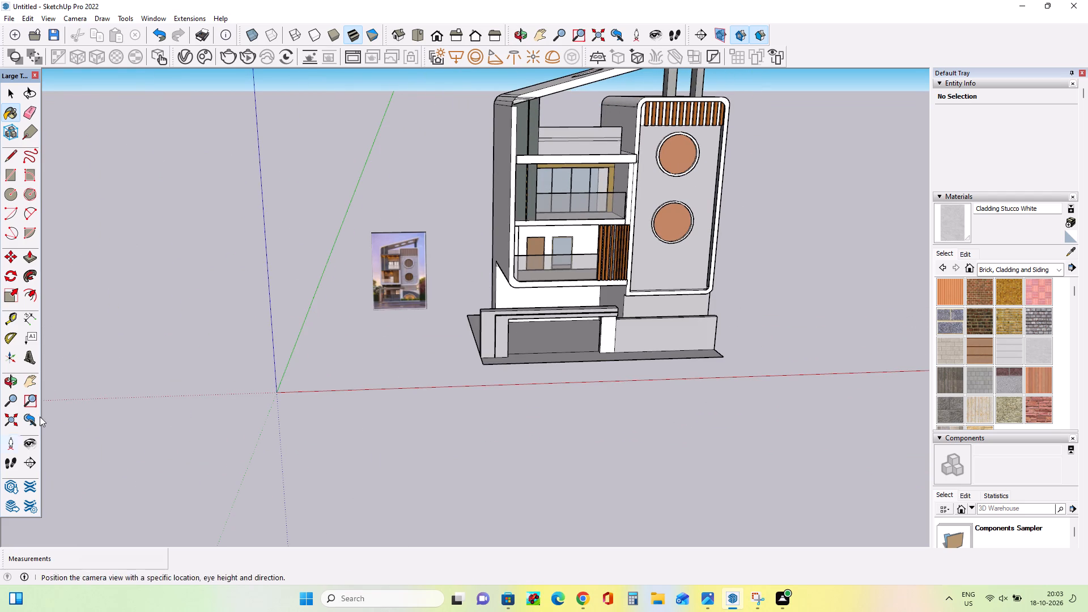
pyautogui.click(30, 385)
pyautogui.moveTo(492, 380); pyautogui.dragTo(410, 488)
pyautogui.moveTo(539, 458); pyautogui.dragTo(482, 389, button='middle')
pyautogui.scroll(5, 482, 389)
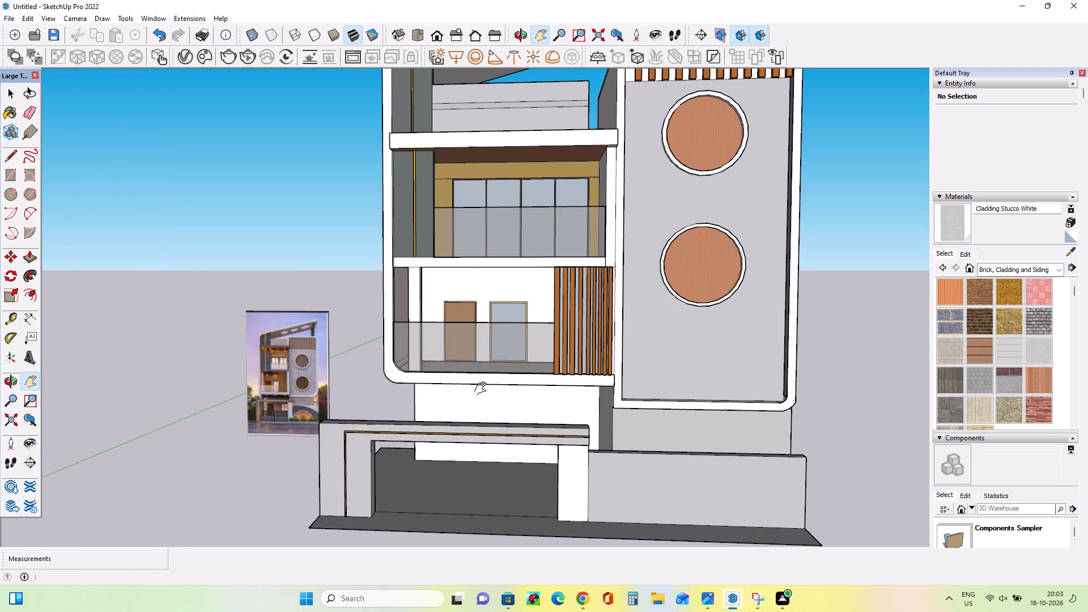
pyautogui.moveTo(483, 389); pyautogui.dragTo(500, 394, button='middle')
pyautogui.scroll(3, 500, 394)
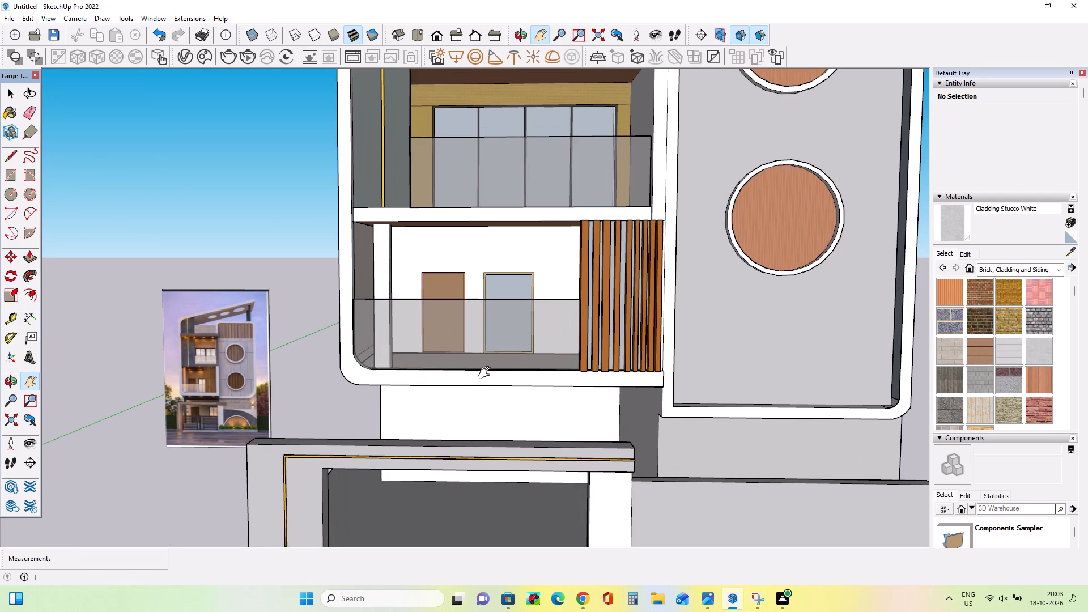
pyautogui.scroll(10, 186, 365)
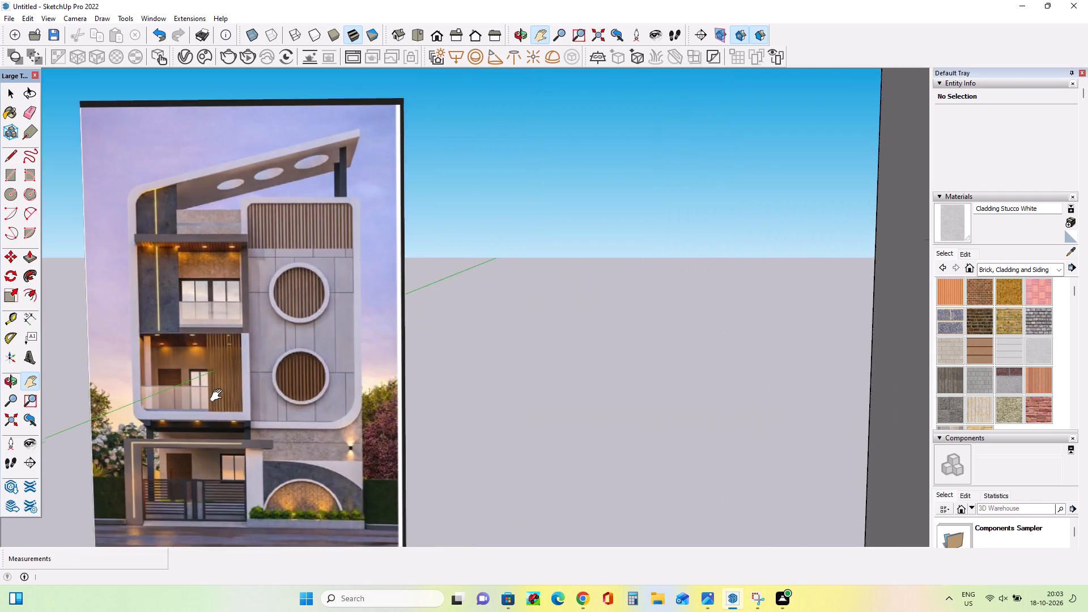
pyautogui.scroll(5, 219, 396)
pyautogui.scroll(-3, 136, 389)
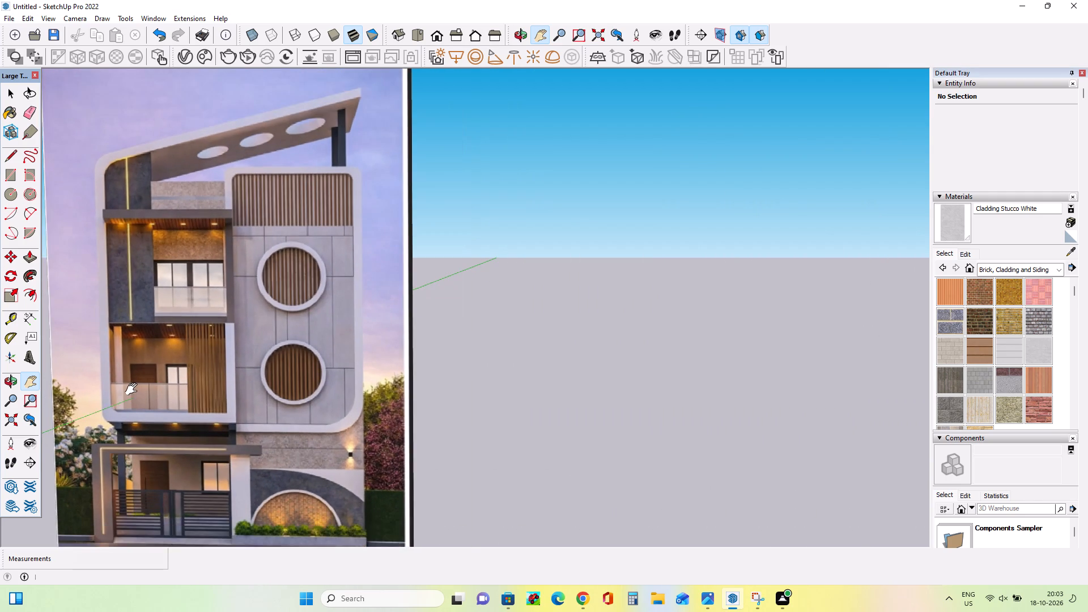
pyautogui.scroll(-13, 134, 389)
pyautogui.moveTo(122, 392); pyautogui.dragTo(124, 403, button='middle')
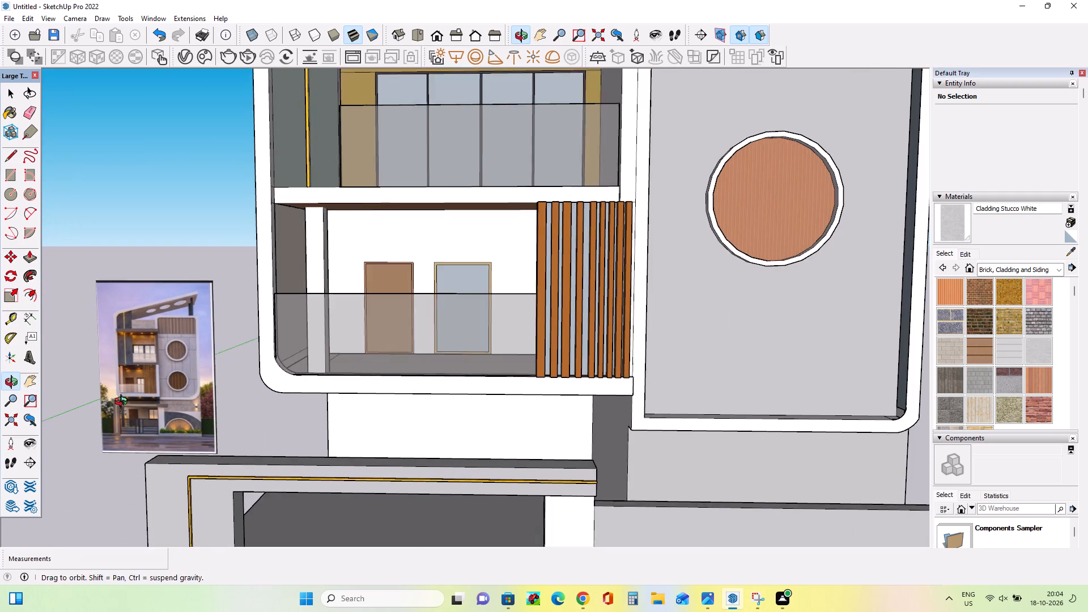
pyautogui.moveTo(124, 403); pyautogui.dragTo(125, 407, button='middle')
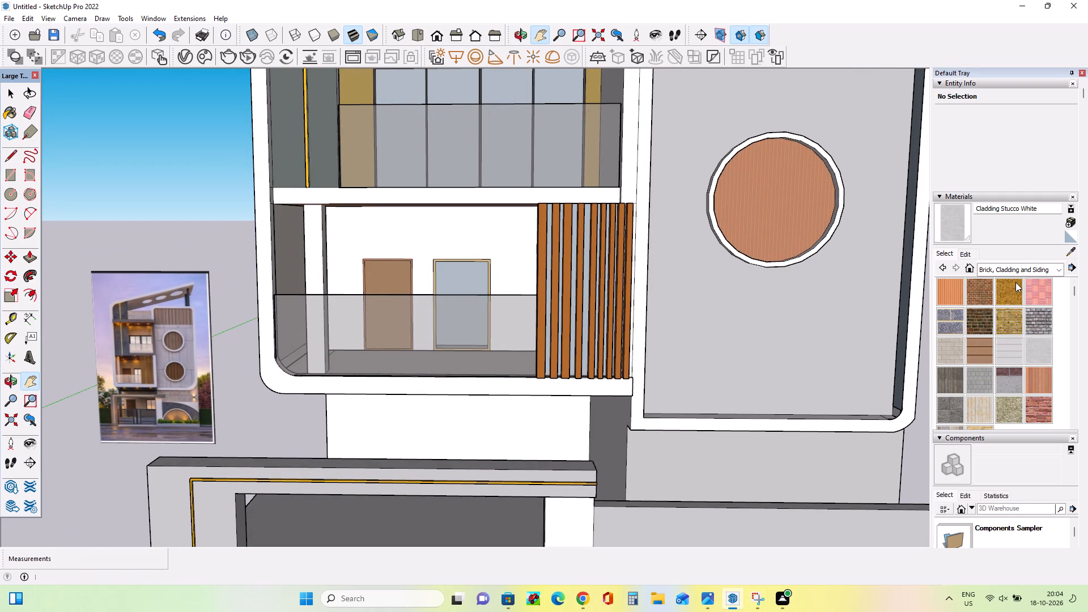
# Paint the lower balcony's back wall with Wood Floor Light from the Wood materials.
pyautogui.click(1015, 275)
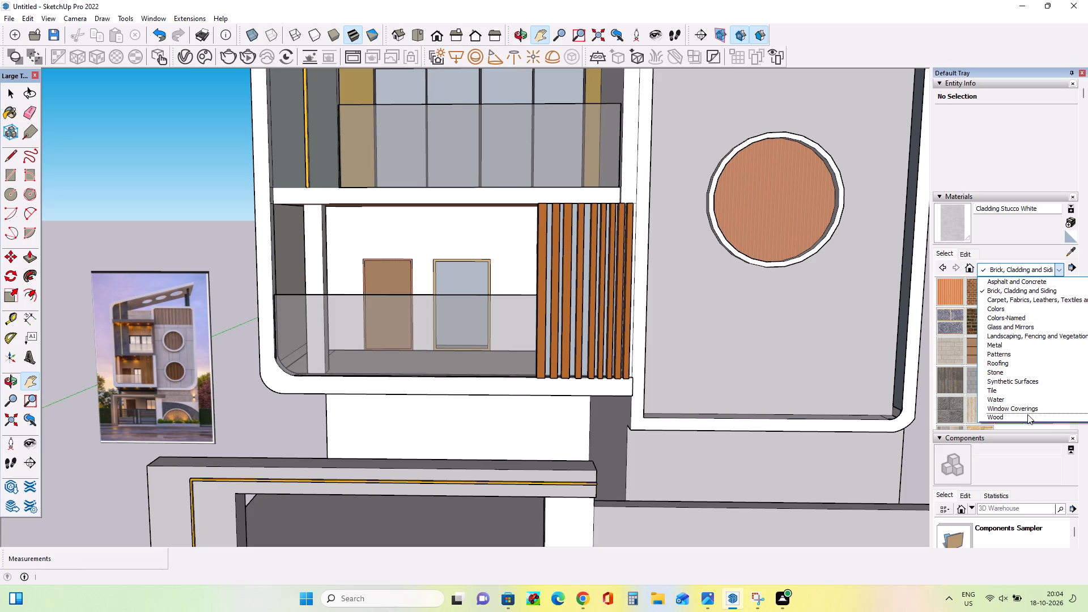
pyautogui.click(1027, 414)
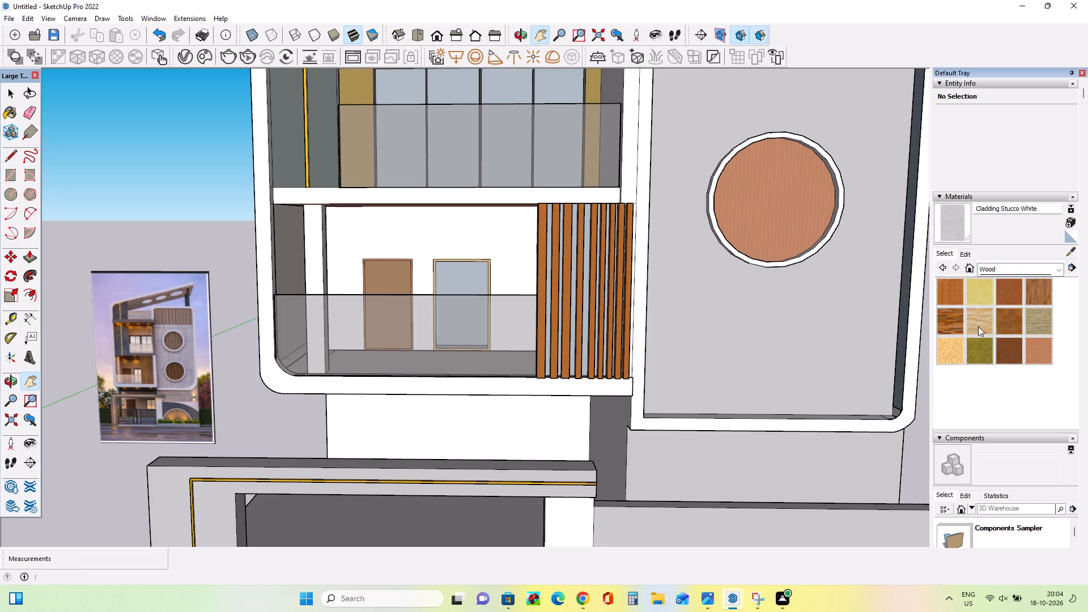
pyautogui.click(975, 325)
pyautogui.click(477, 230)
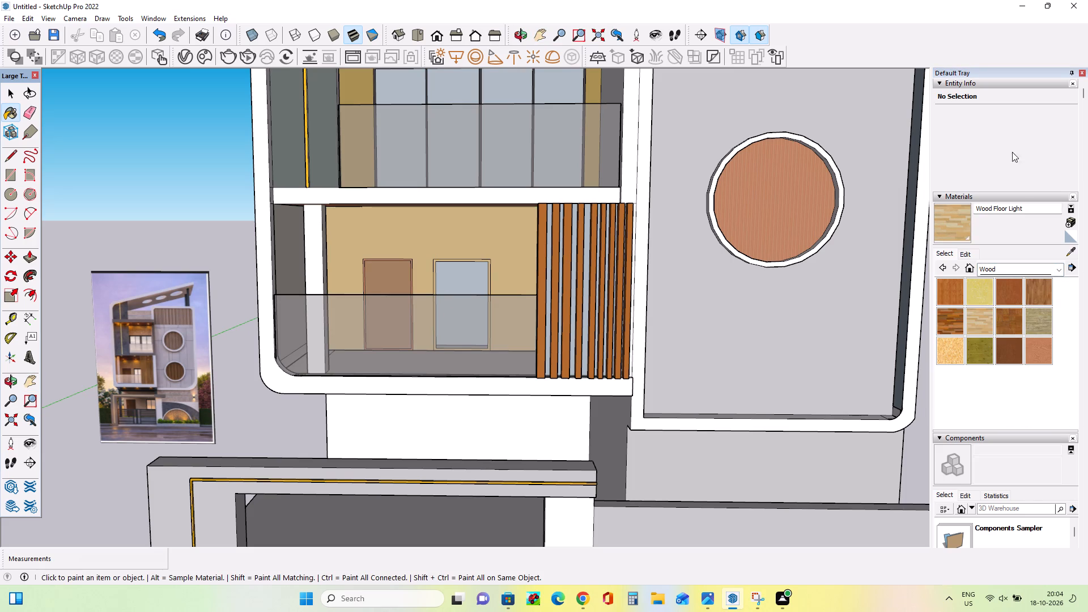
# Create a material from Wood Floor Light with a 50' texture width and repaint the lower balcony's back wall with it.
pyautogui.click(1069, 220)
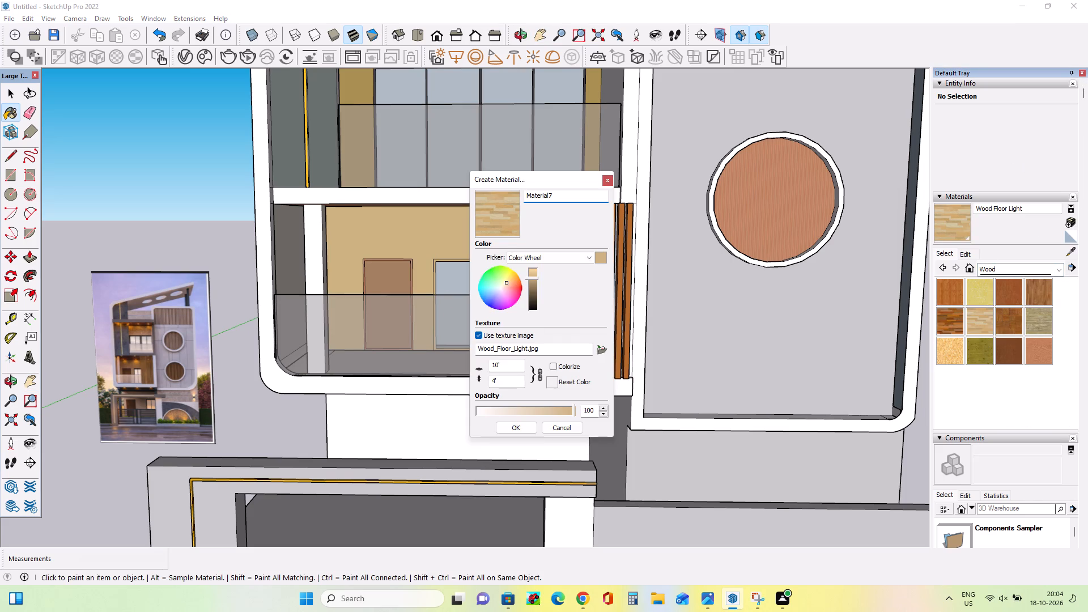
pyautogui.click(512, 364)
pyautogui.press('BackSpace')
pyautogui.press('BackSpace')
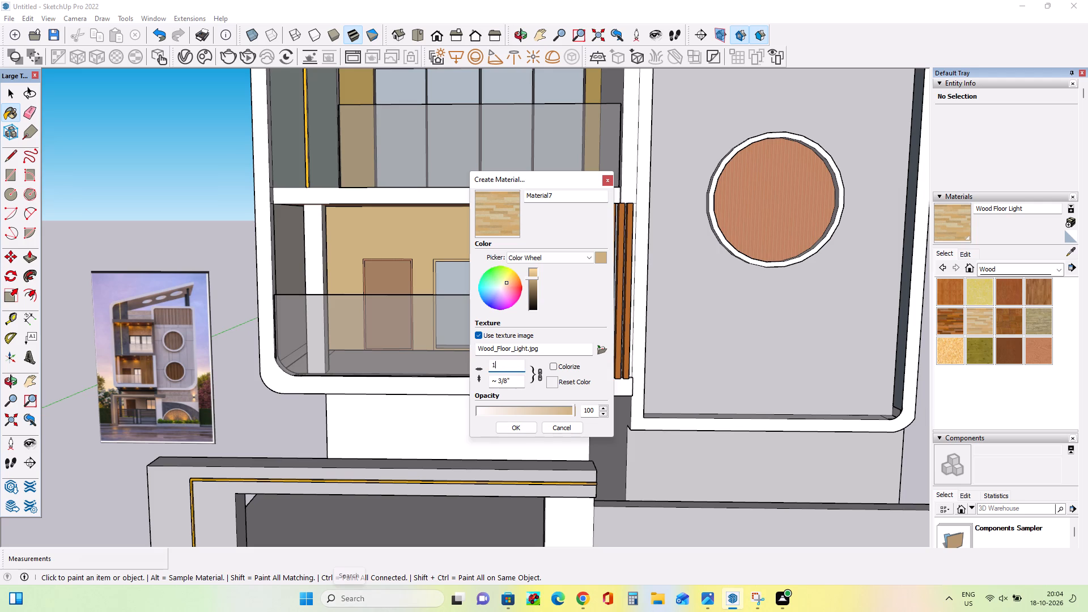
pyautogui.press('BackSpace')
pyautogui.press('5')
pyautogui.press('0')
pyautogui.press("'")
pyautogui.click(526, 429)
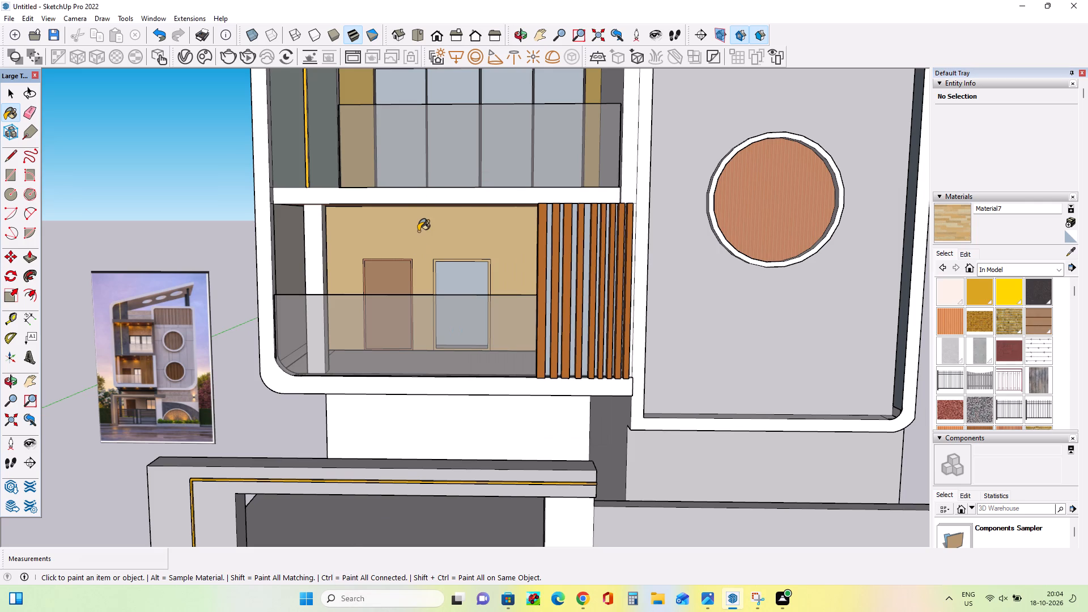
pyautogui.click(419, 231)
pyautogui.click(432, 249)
# Create another material from the light wood with a 100' texture width and repaint the lower balcony's back wall with it.
pyautogui.scroll(20, 432, 249)
pyautogui.scroll(7, 432, 249)
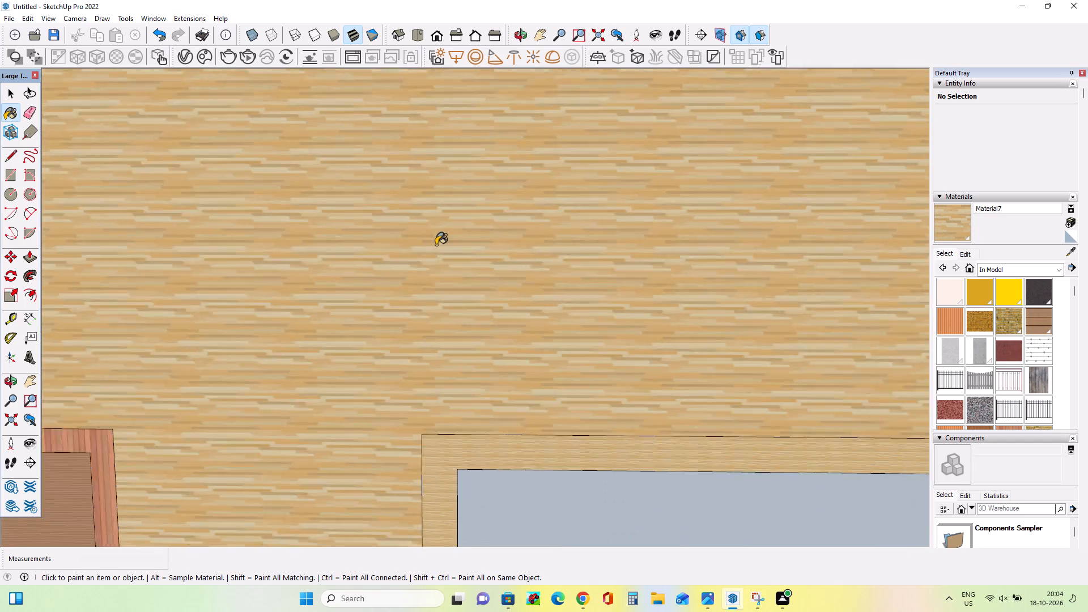
pyautogui.scroll(2, 436, 245)
pyautogui.scroll(-20, 436, 245)
pyautogui.scroll(-4, 436, 245)
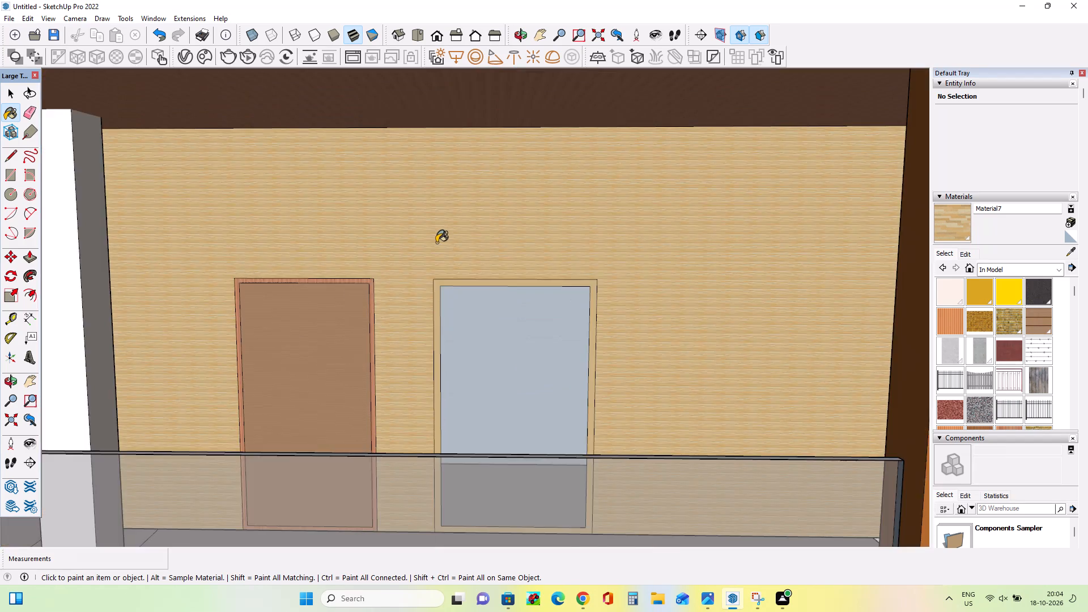
pyautogui.scroll(-7, 436, 243)
pyautogui.moveTo(499, 290); pyautogui.dragTo(504, 329, button='middle')
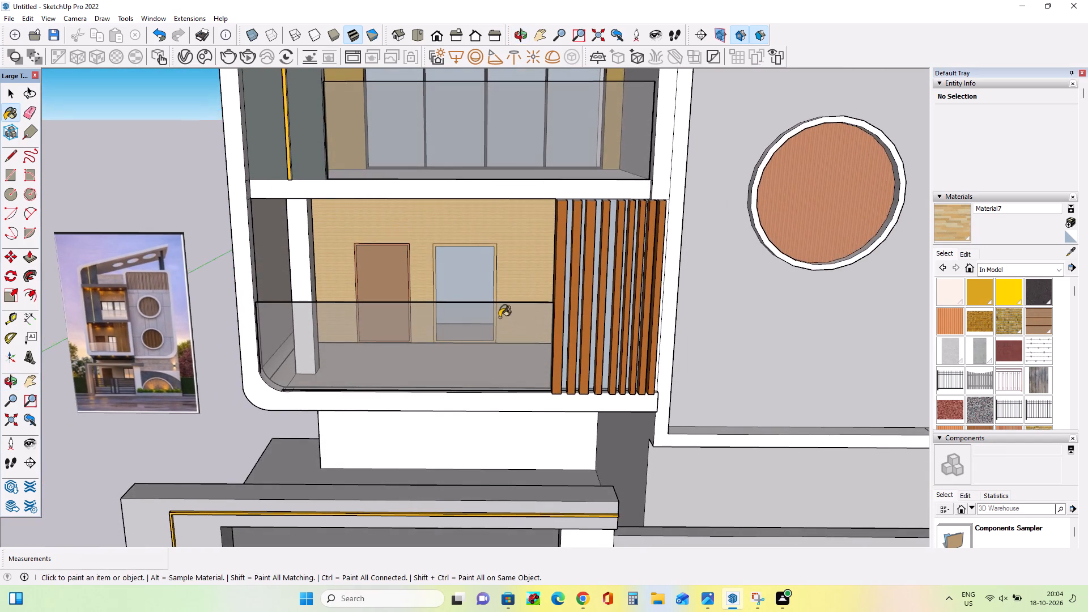
pyautogui.middleClick(474, 258)
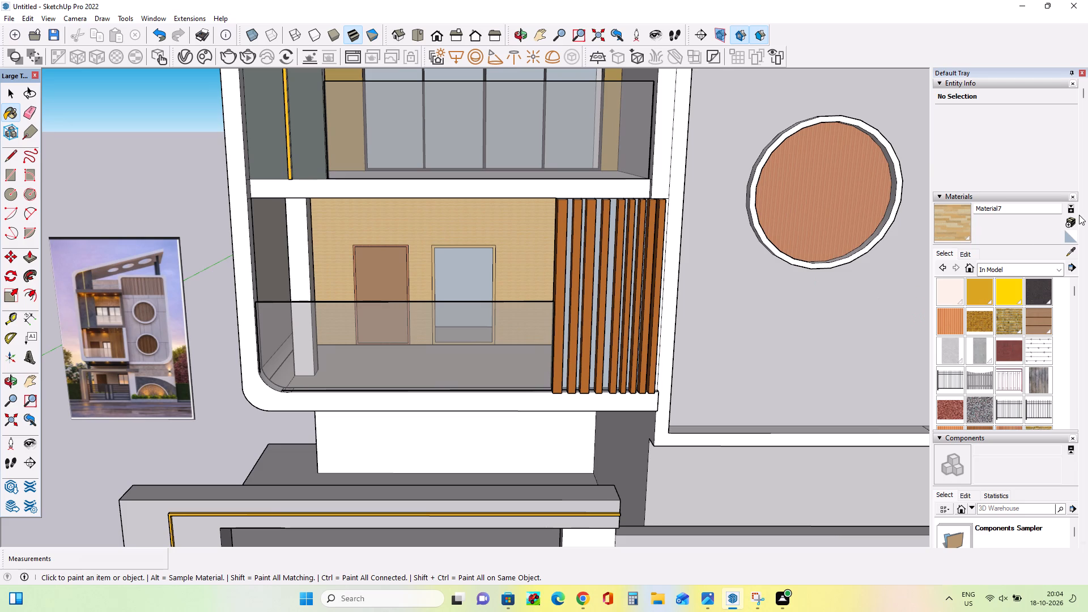
pyautogui.click(1073, 222)
pyautogui.click(508, 362)
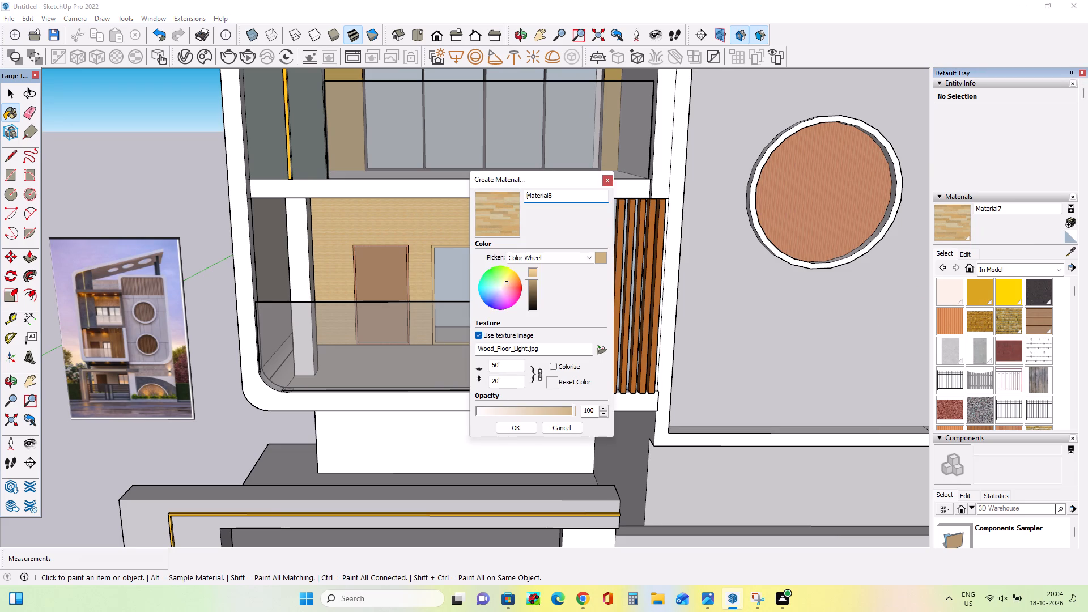
pyautogui.press('BackSpace')
pyautogui.press('BackSpace')
pyautogui.press('BackSpace')
pyautogui.press('BackSpace')
pyautogui.press('1')
pyautogui.write("00'")
pyautogui.click(520, 435)
pyautogui.click(520, 427)
pyautogui.click(415, 224)
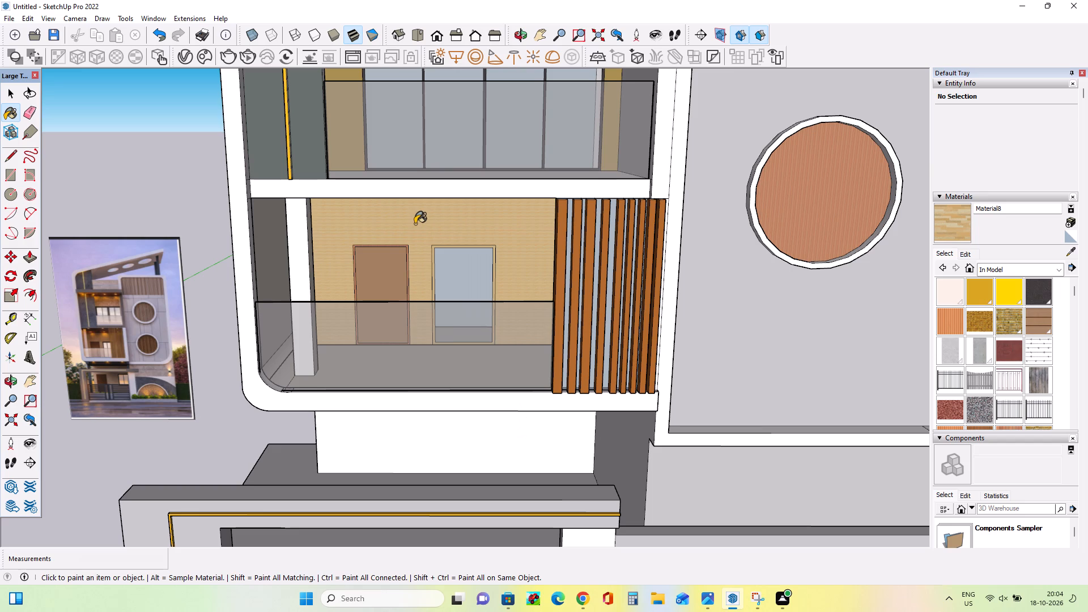
# Check the enlarged wood texture on the lower balcony's back wall up close and within the whole facade.
pyautogui.moveTo(424, 307); pyautogui.dragTo(439, 239, button='middle')
pyautogui.scroll(7, 425, 230)
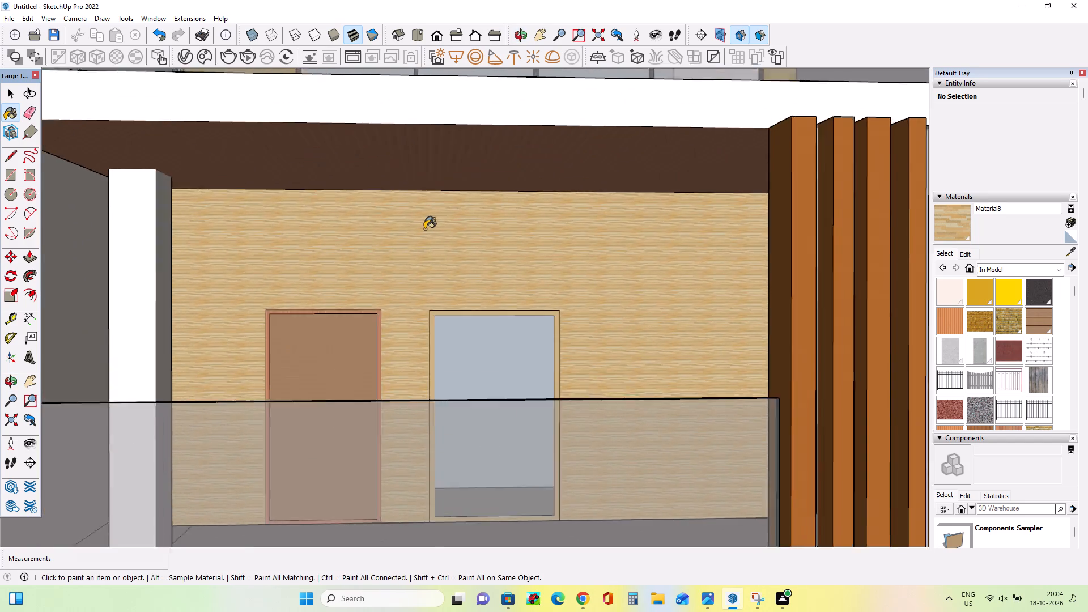
pyautogui.scroll(5, 424, 229)
pyautogui.scroll(-9, 424, 224)
pyautogui.moveTo(442, 298); pyautogui.dragTo(443, 354, button='middle')
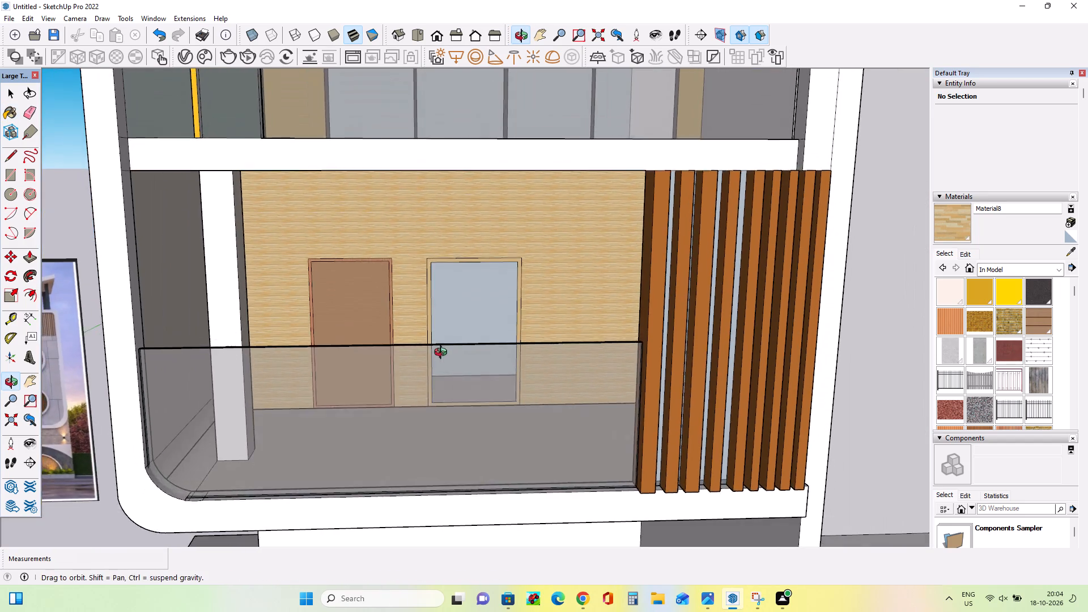
pyautogui.moveTo(443, 354); pyautogui.dragTo(447, 349, button='middle')
pyautogui.scroll(-7, 451, 347)
pyautogui.moveTo(486, 337); pyautogui.dragTo(476, 311, button='middle')
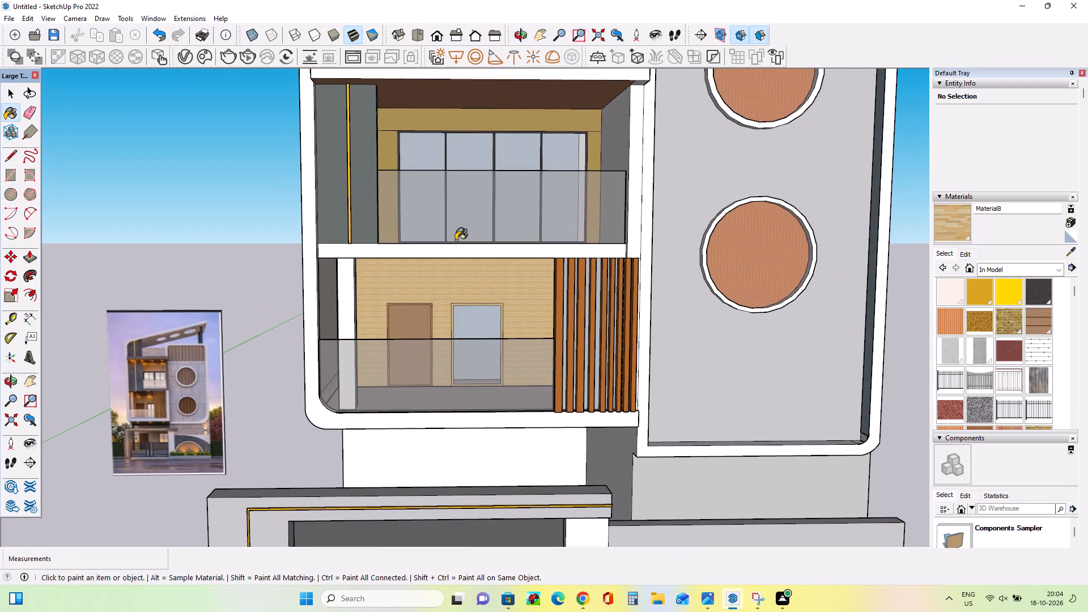
pyautogui.scroll(1, 454, 226)
pyautogui.moveTo(454, 227); pyautogui.dragTo(458, 263, button='middle')
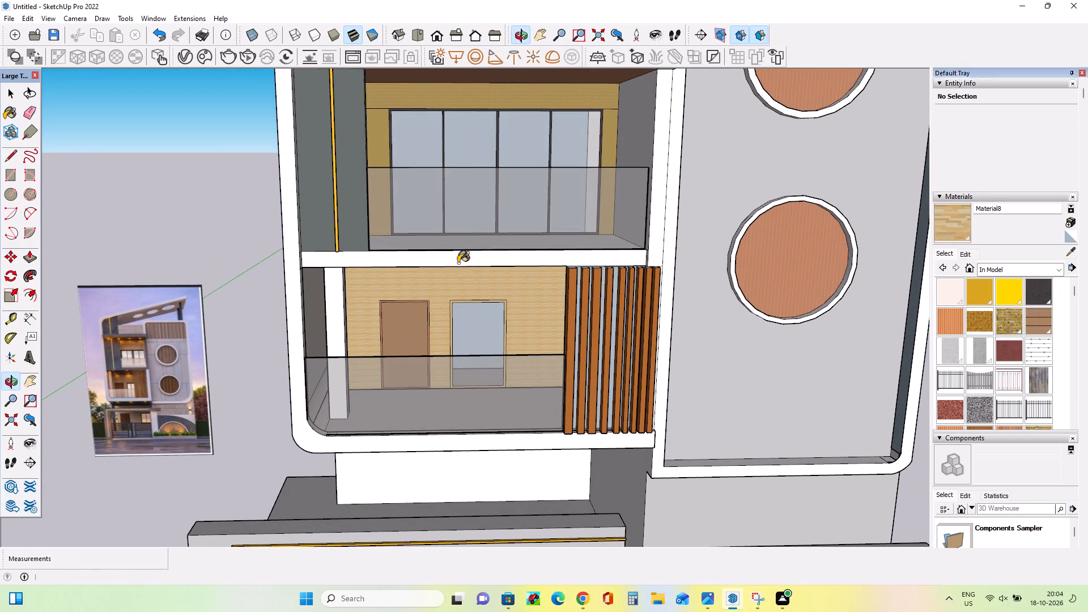
pyautogui.scroll(-7, 463, 274)
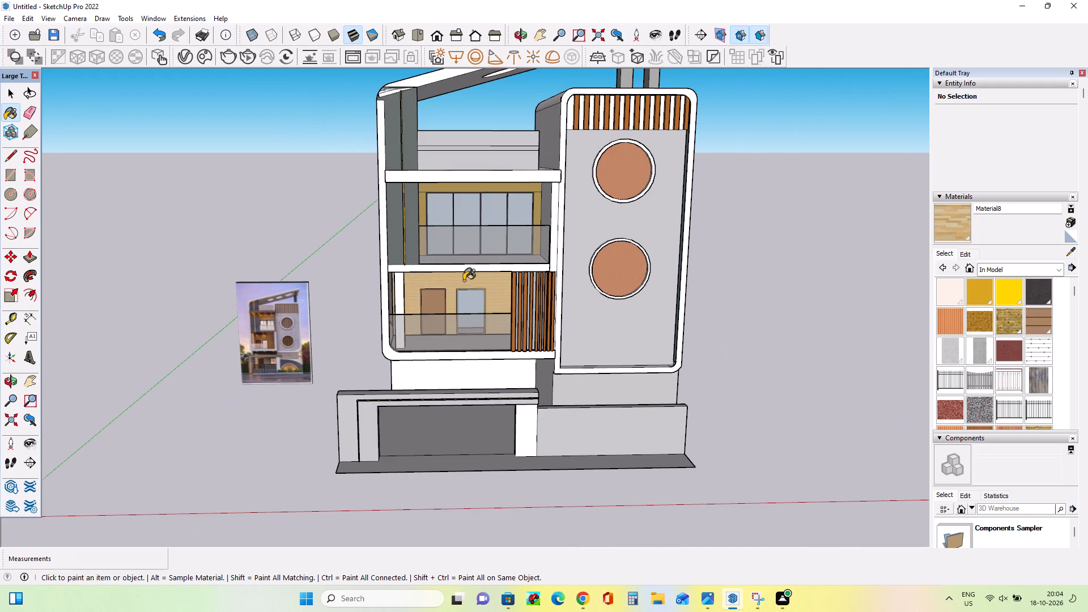
pyautogui.moveTo(467, 292); pyautogui.dragTo(467, 329, button='middle')
pyautogui.scroll(-3, 467, 325)
pyautogui.moveTo(472, 335); pyautogui.dragTo(477, 253, button='middle')
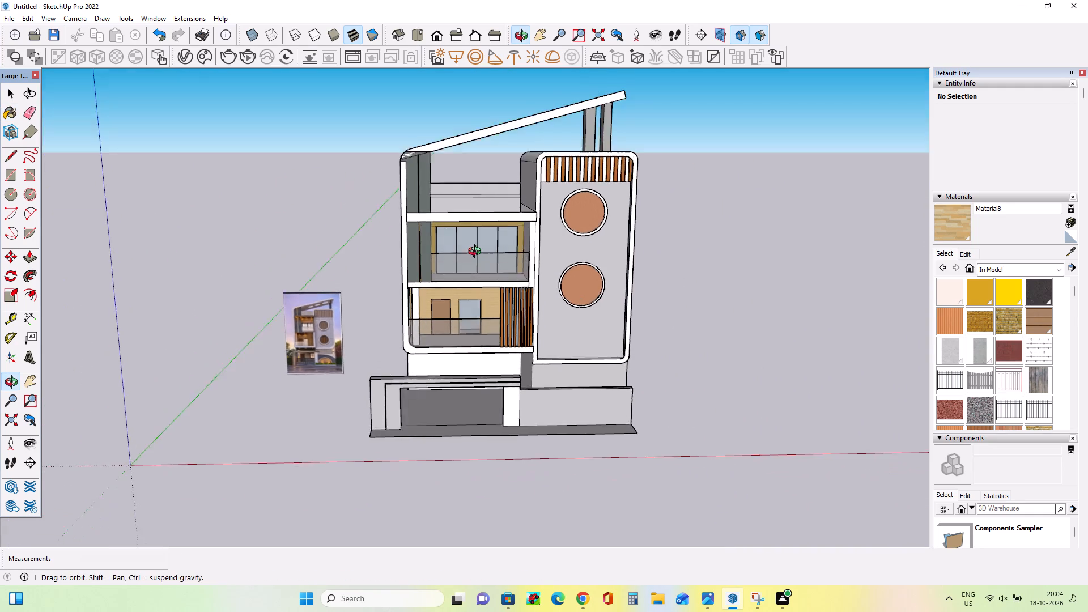
pyautogui.moveTo(477, 253); pyautogui.dragTo(478, 243, button='middle')
# After checking the reference image, draw a roughly semicircular two-point arc on the boundary wall's face, with both ends on its base edge.
pyautogui.scroll(3, 479, 369)
pyautogui.moveTo(480, 371); pyautogui.dragTo(477, 399, button='middle')
pyautogui.scroll(3, 367, 429)
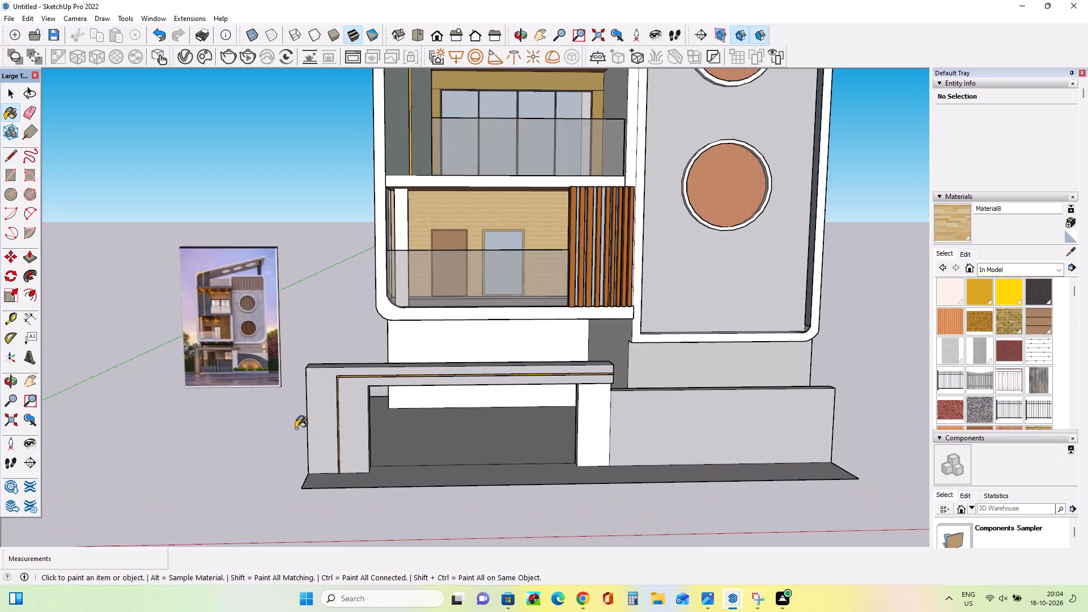
pyautogui.scroll(16, 229, 387)
pyautogui.scroll(-3, 229, 365)
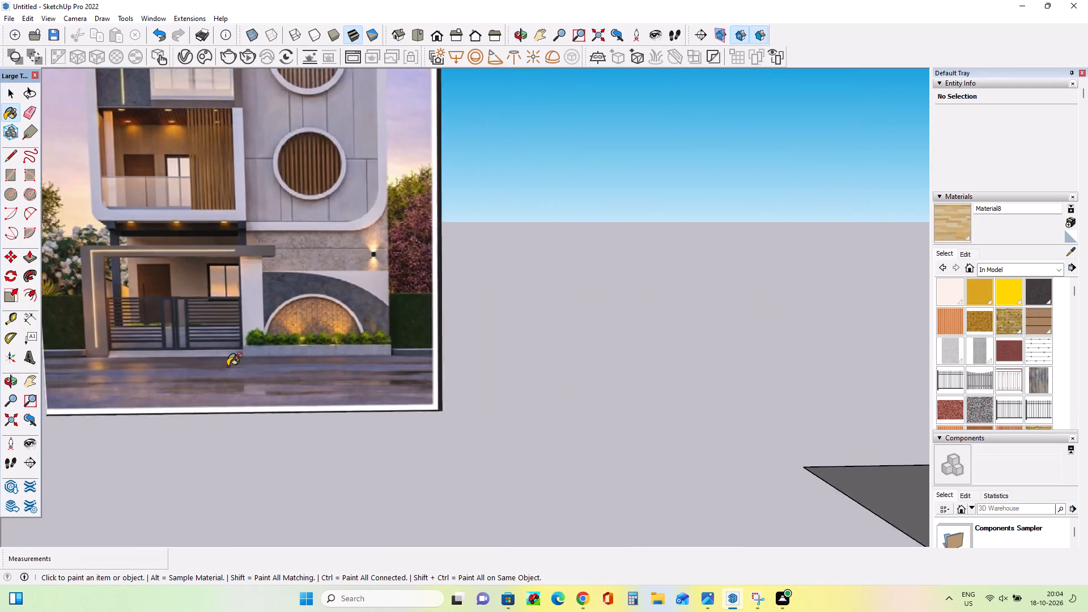
pyautogui.scroll(-14, 229, 365)
pyautogui.moveTo(425, 395); pyautogui.dragTo(395, 405, button='middle')
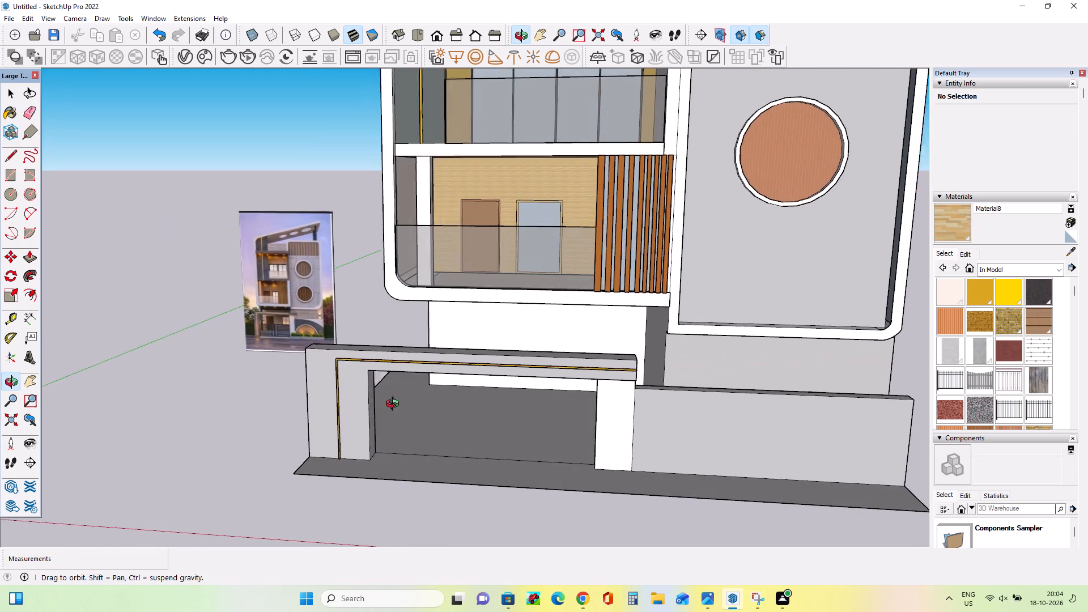
pyautogui.moveTo(395, 405); pyautogui.dragTo(410, 404, button='middle')
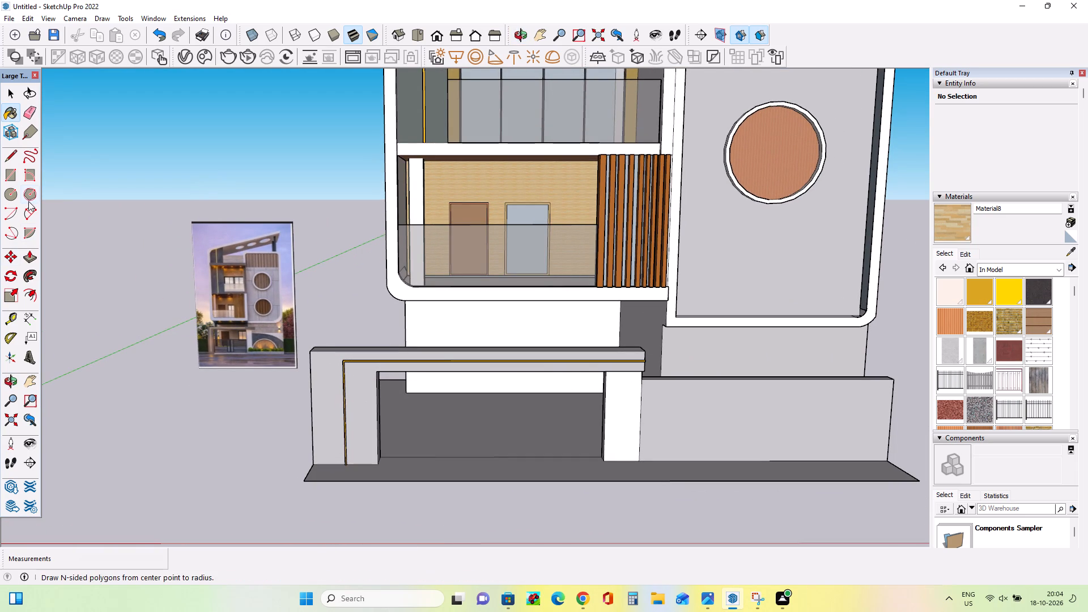
pyautogui.click(28, 220)
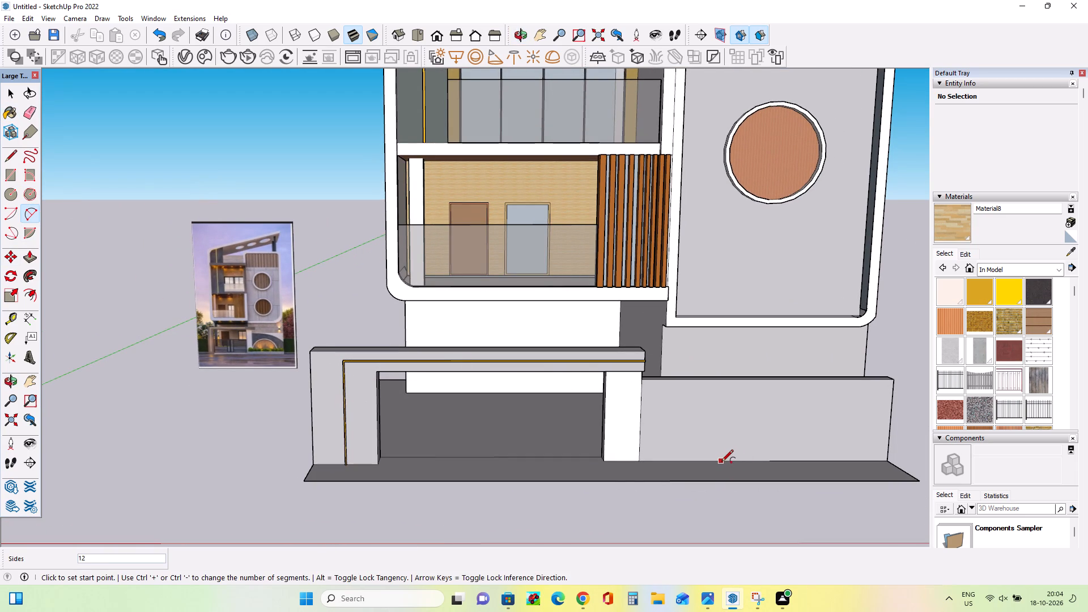
pyautogui.click(721, 462)
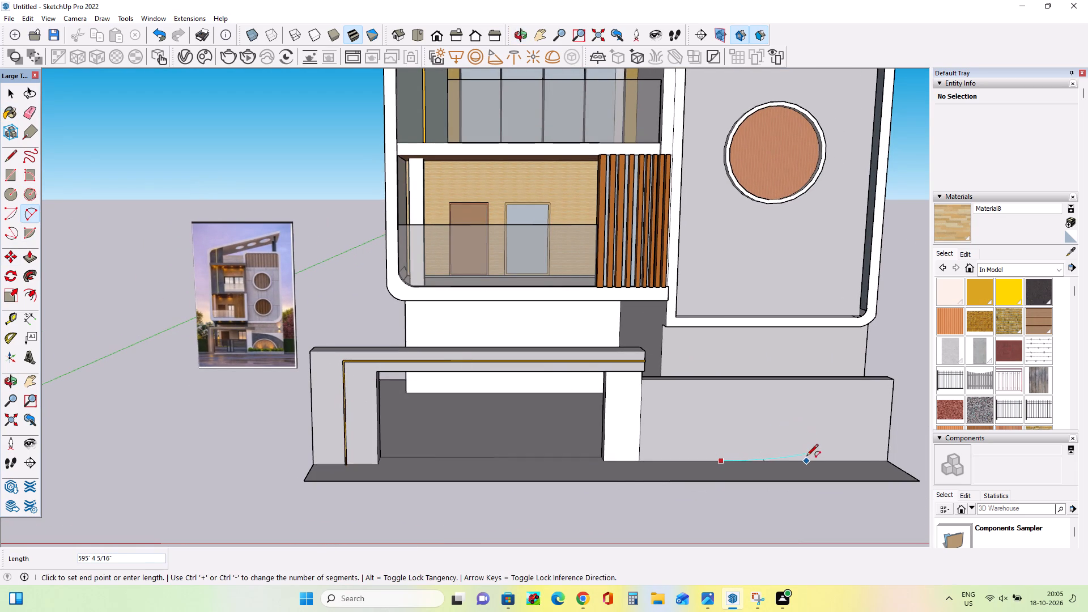
pyautogui.click(813, 461)
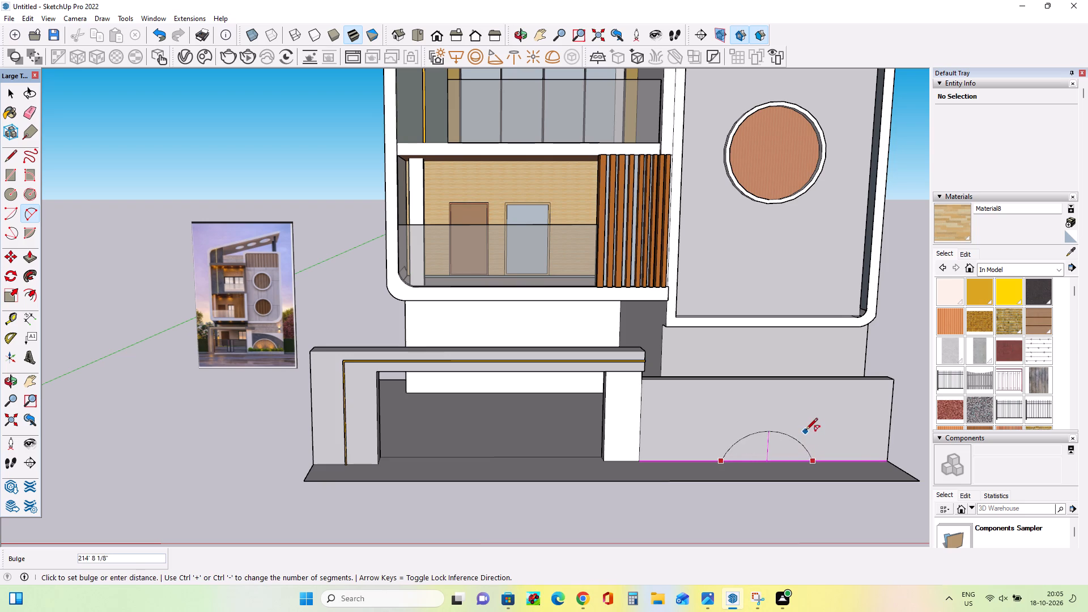
pyautogui.click(810, 426)
# Offset the semicircular face's outline inward on the boundary wall to form a narrow arch band.
pyautogui.moveTo(835, 441); pyautogui.dragTo(836, 457, button='middle')
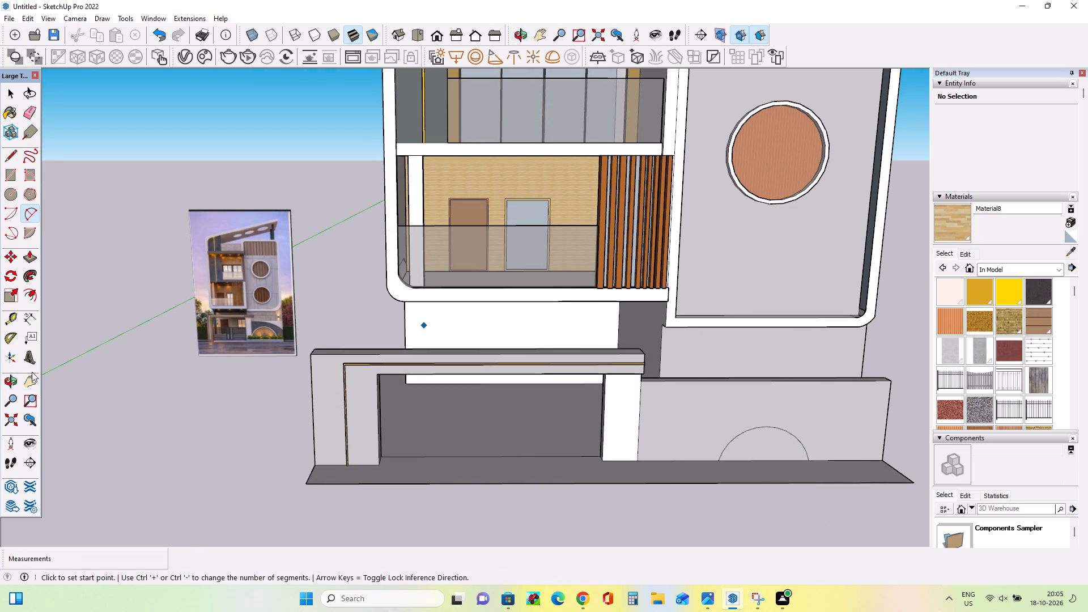
pyautogui.click(27, 294)
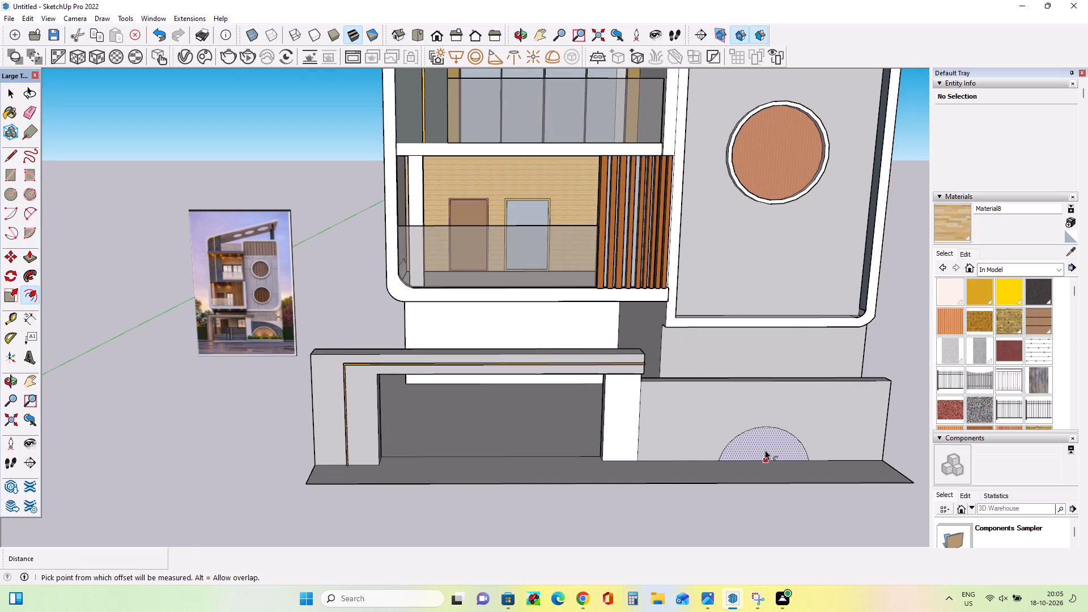
pyautogui.click(764, 448)
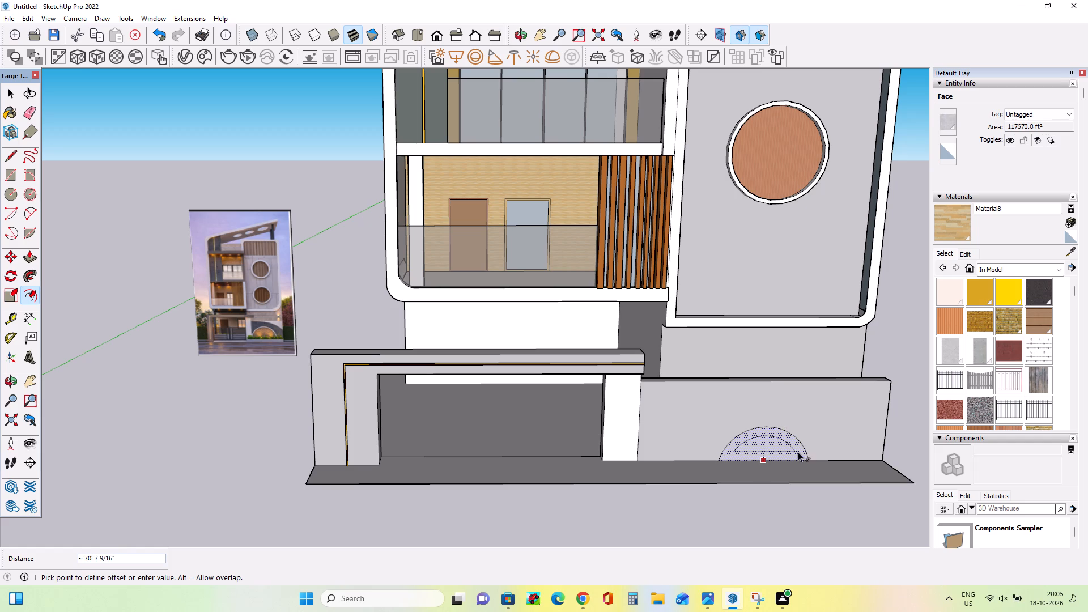
pyautogui.click(802, 466)
# Push/Pull the arch band outward about 46' from the boundary wall.
pyautogui.moveTo(806, 480); pyautogui.dragTo(810, 503, button='middle')
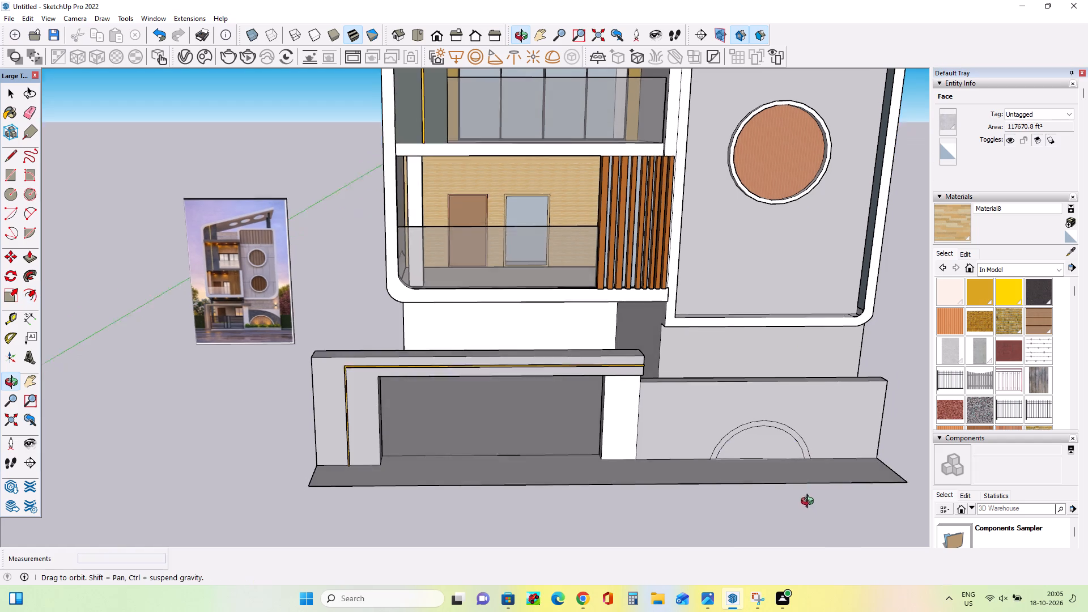
pyautogui.moveTo(810, 503); pyautogui.dragTo(813, 518, button='middle')
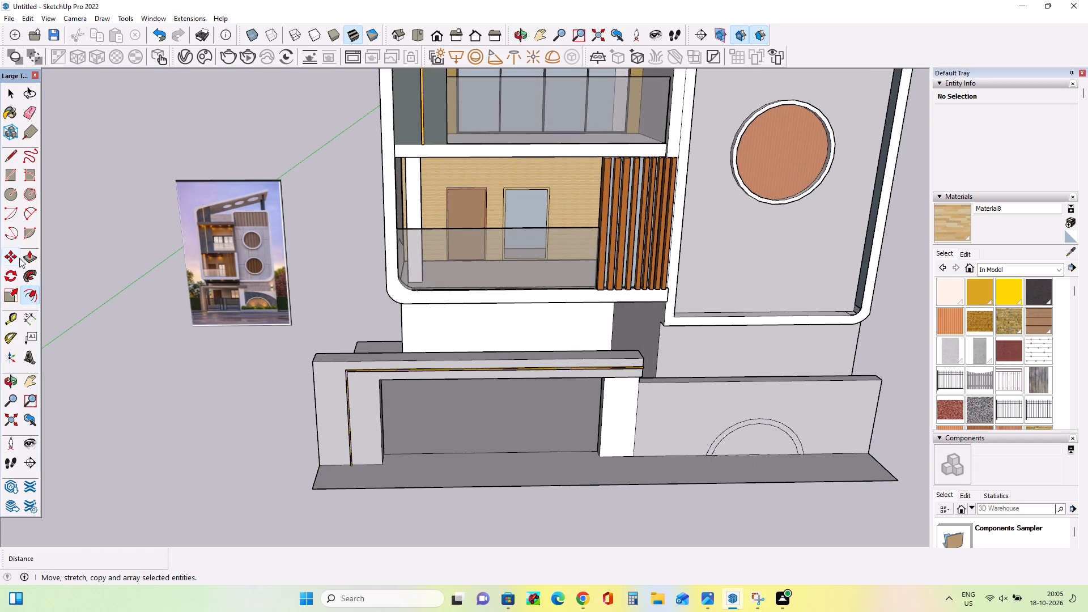
pyautogui.click(27, 255)
pyautogui.click(719, 440)
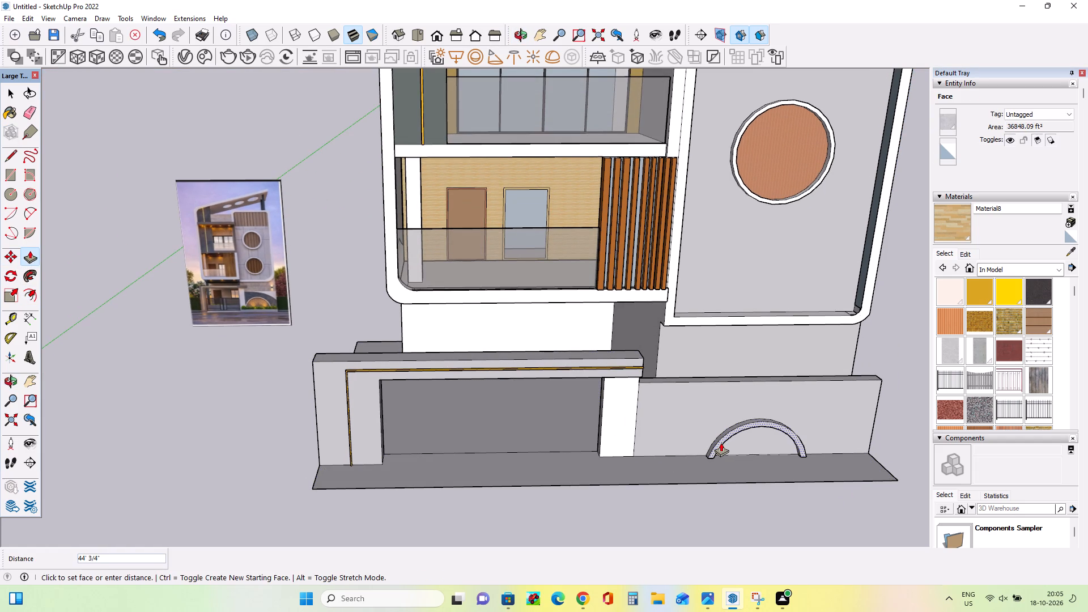
# Draw a larger arc over the arch, spanning about 1540' from the gate pillar's edge to the wall base near its far end.
pyautogui.moveTo(768, 463); pyautogui.dragTo(773, 489, button='middle')
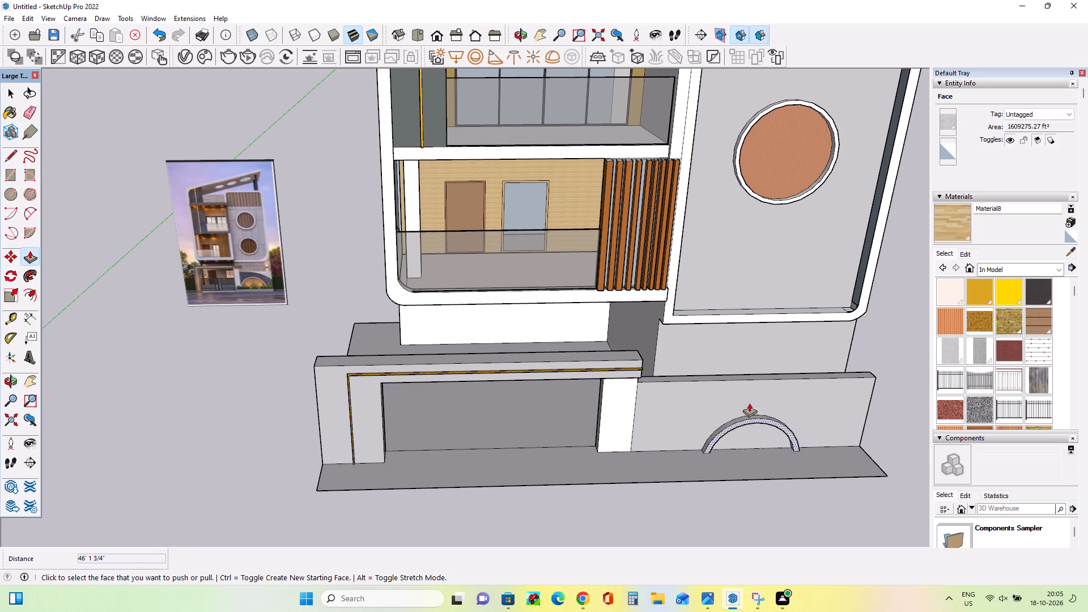
pyautogui.scroll(1, 738, 419)
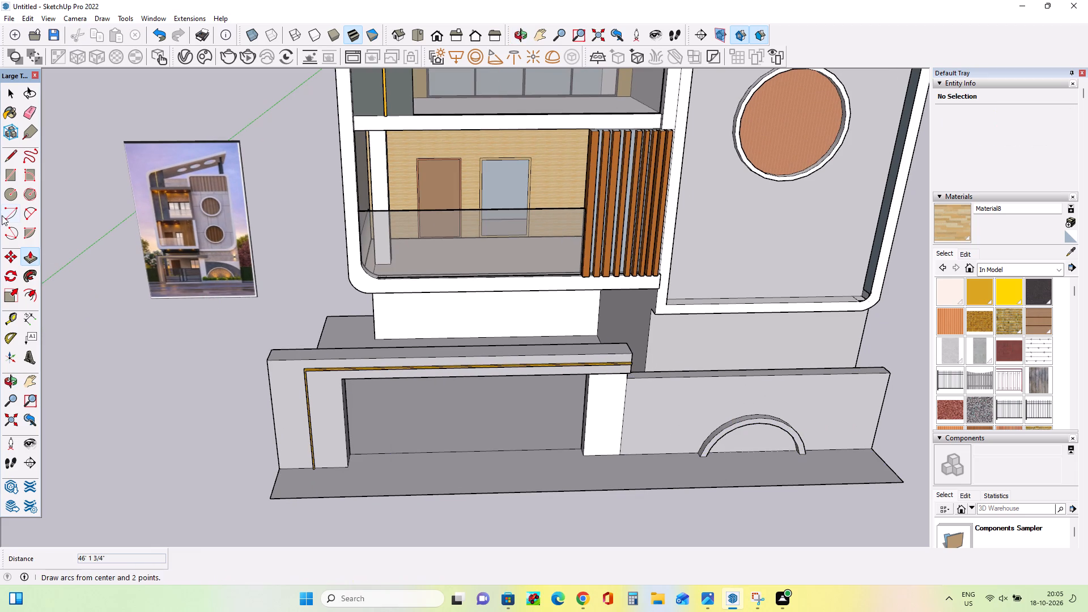
pyautogui.click(28, 211)
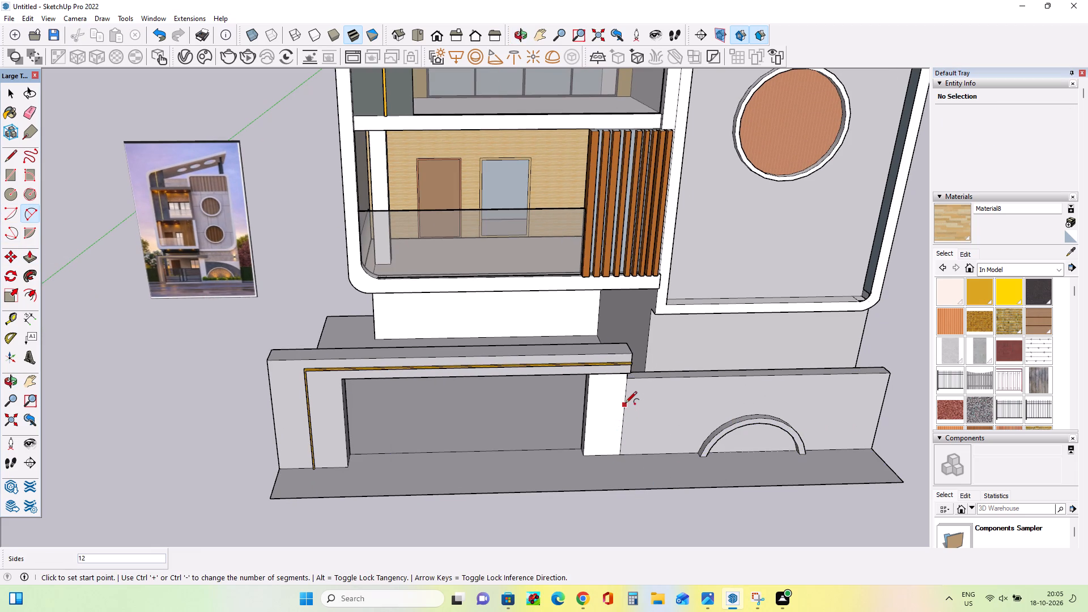
pyautogui.click(625, 404)
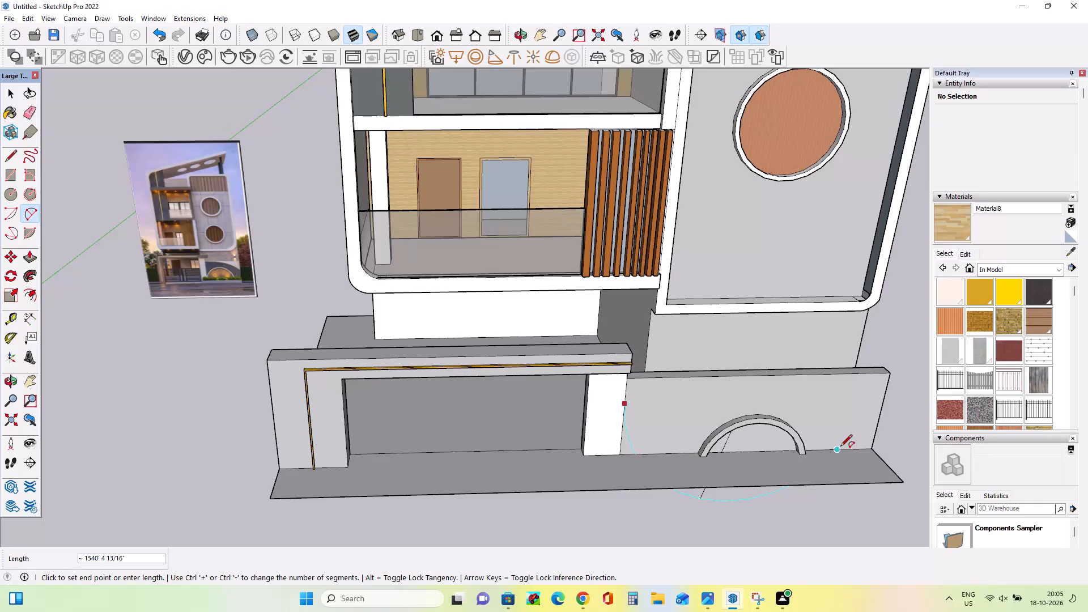
pyautogui.click(840, 447)
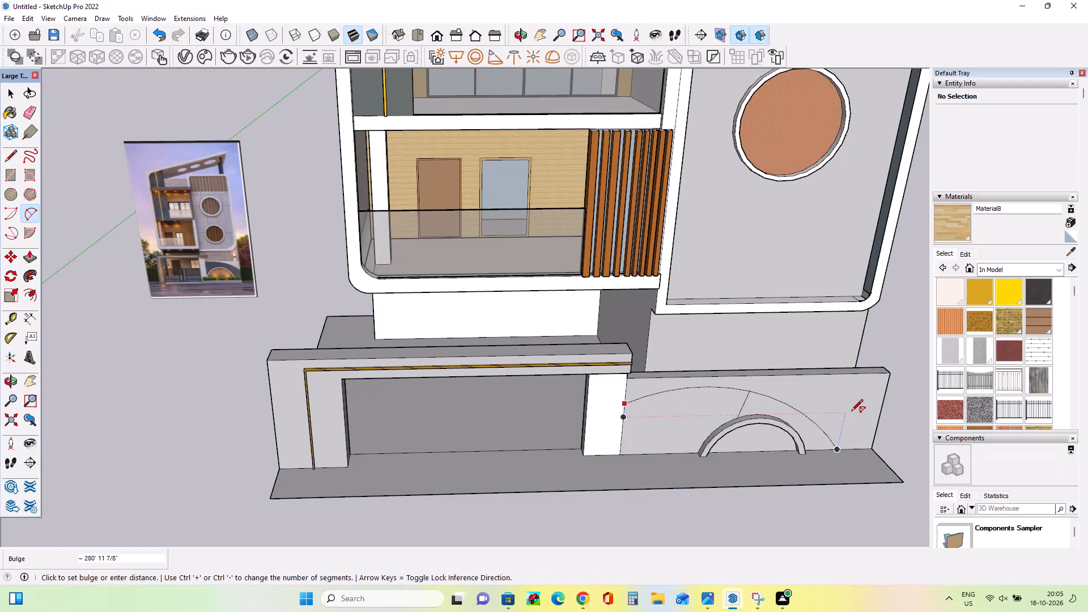
pyautogui.click(851, 412)
# Paint the wall area between the large arc and the arch band with Slate from the model's materials.
pyautogui.moveTo(842, 472); pyautogui.dragTo(822, 440, button='middle')
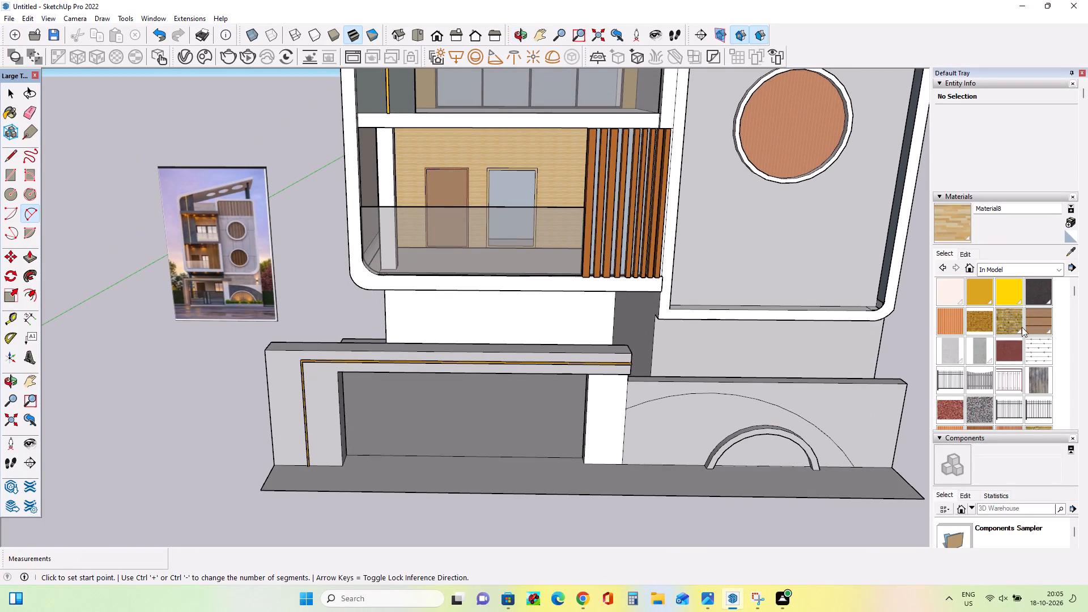
pyautogui.scroll(-3, 1022, 331)
pyautogui.click(1005, 351)
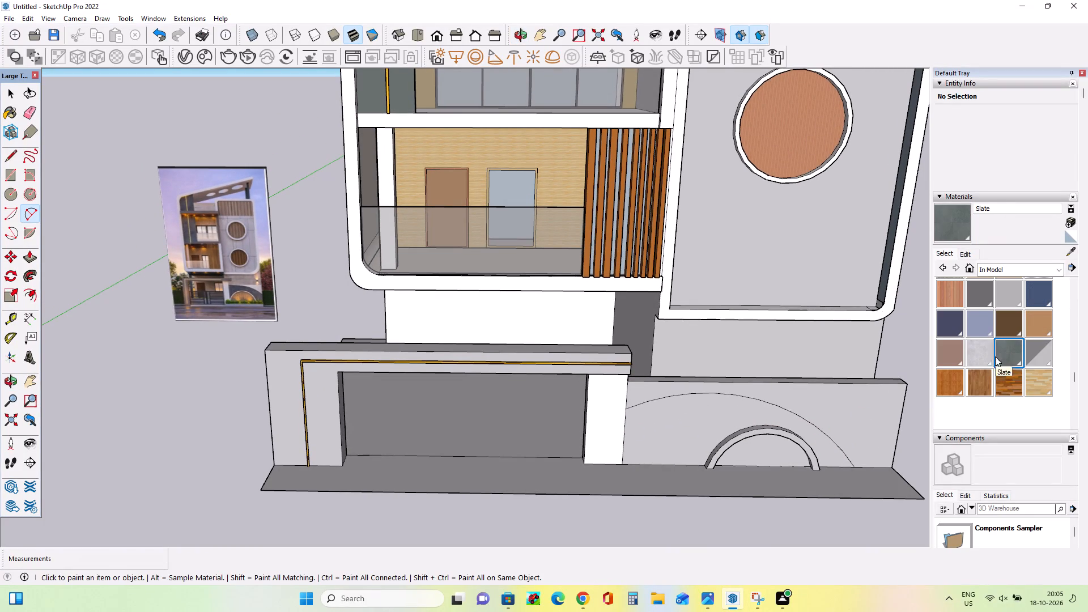
pyautogui.click(698, 432)
# Paint the face inside the arch band with Brick Rough Tan.
pyautogui.moveTo(722, 450); pyautogui.dragTo(710, 433, button='middle')
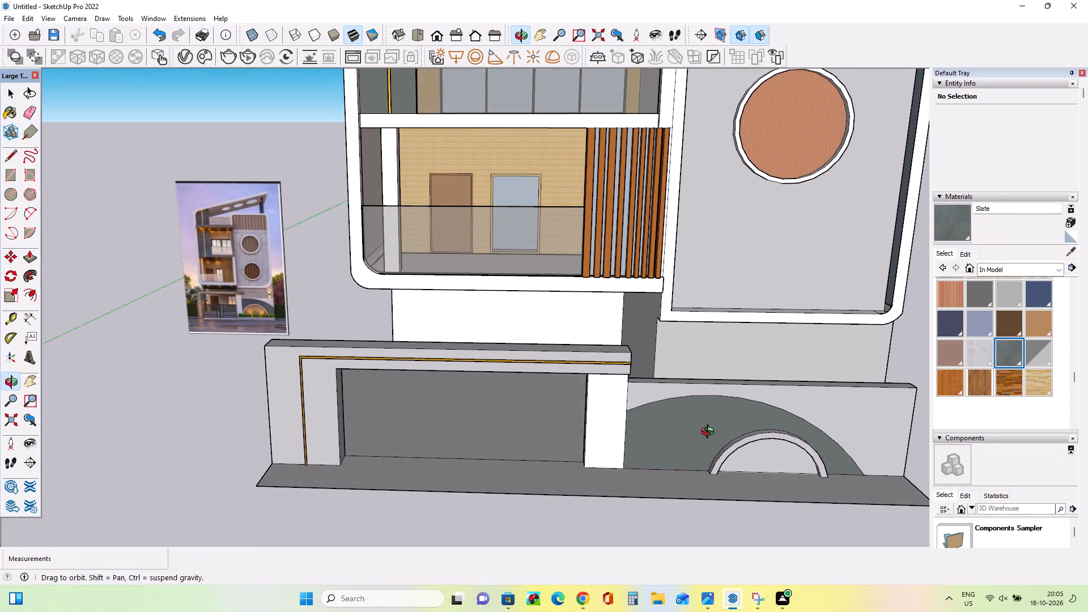
pyautogui.moveTo(710, 433); pyautogui.dragTo(710, 431, button='middle')
pyautogui.scroll(2, 753, 460)
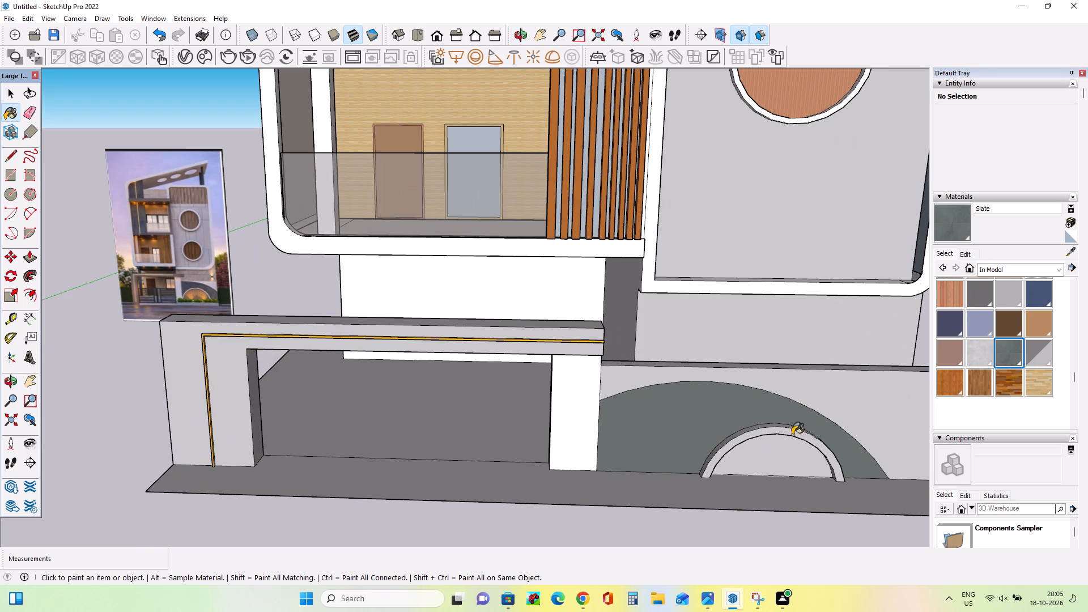
pyautogui.scroll(3, 1022, 379)
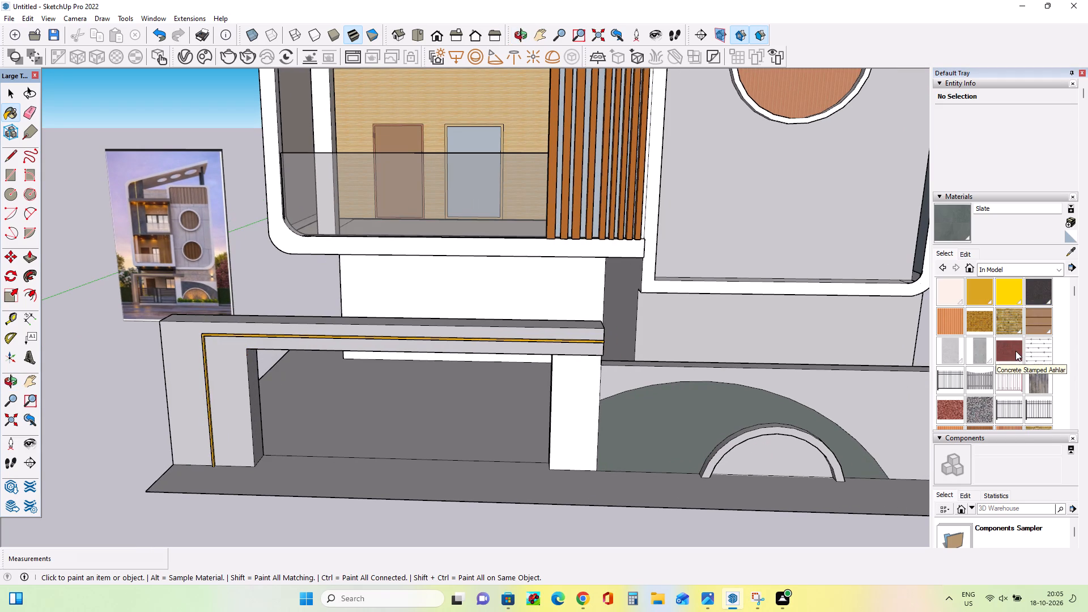
pyautogui.click(1002, 316)
pyautogui.click(791, 467)
# Paint the remaining boundary wall face outside the large arc with 0009_Linen.
pyautogui.moveTo(785, 477); pyautogui.dragTo(808, 467, button='middle')
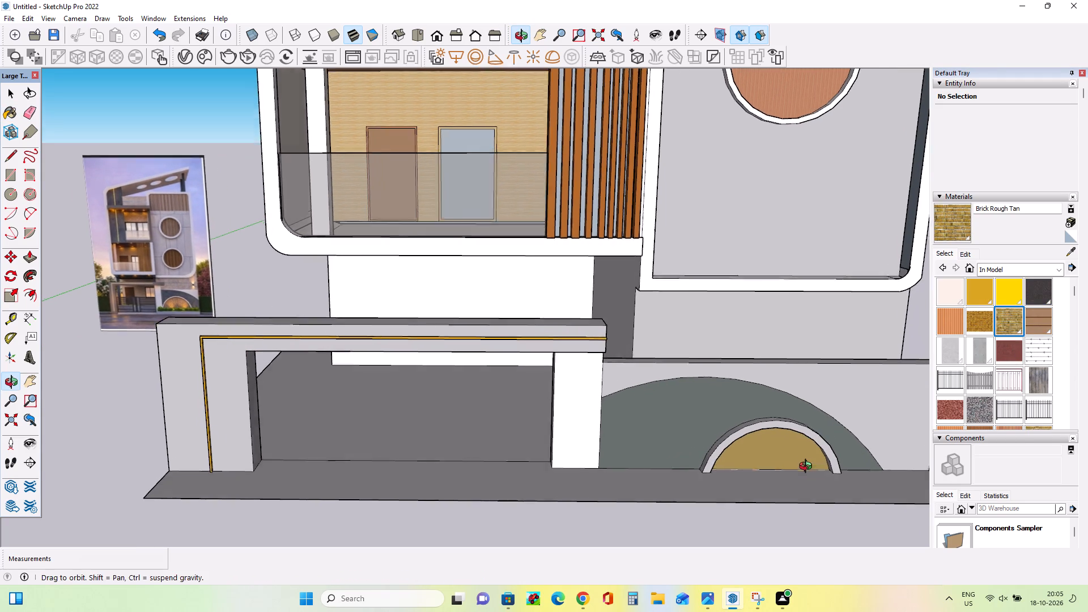
pyautogui.moveTo(808, 467); pyautogui.dragTo(810, 466, button='middle')
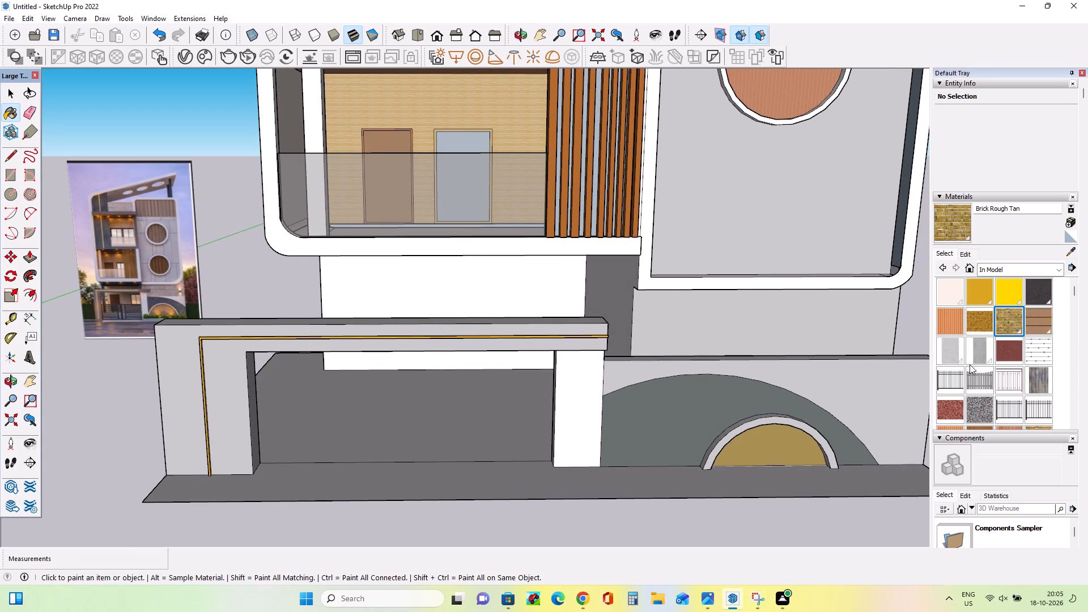
pyautogui.moveTo(844, 421); pyautogui.dragTo(848, 428, button='middle')
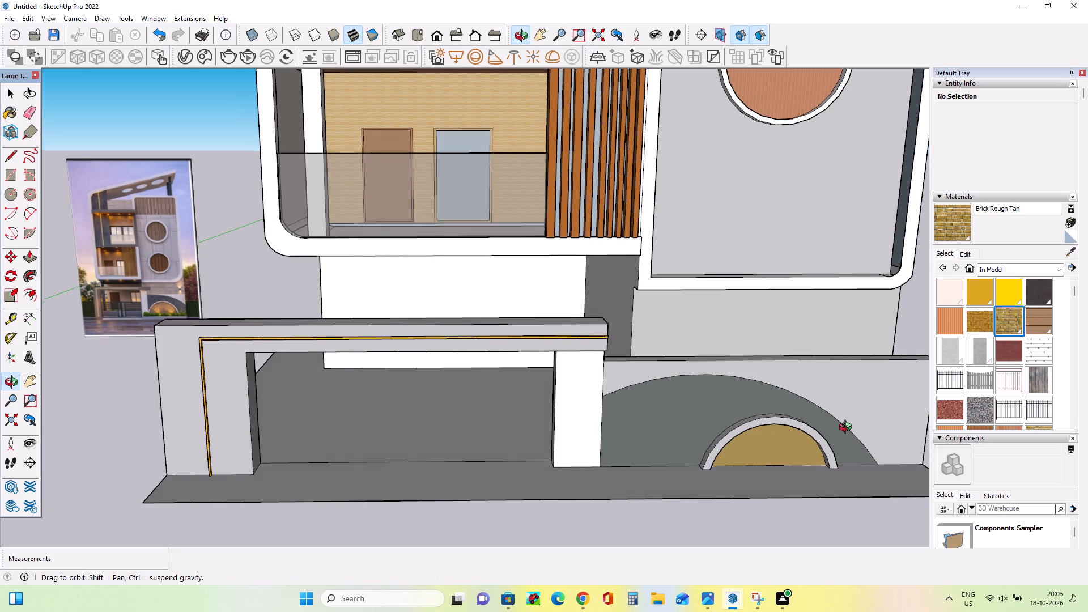
pyautogui.moveTo(848, 428); pyautogui.dragTo(848, 430, button='middle')
pyautogui.click(936, 285)
pyautogui.click(880, 414)
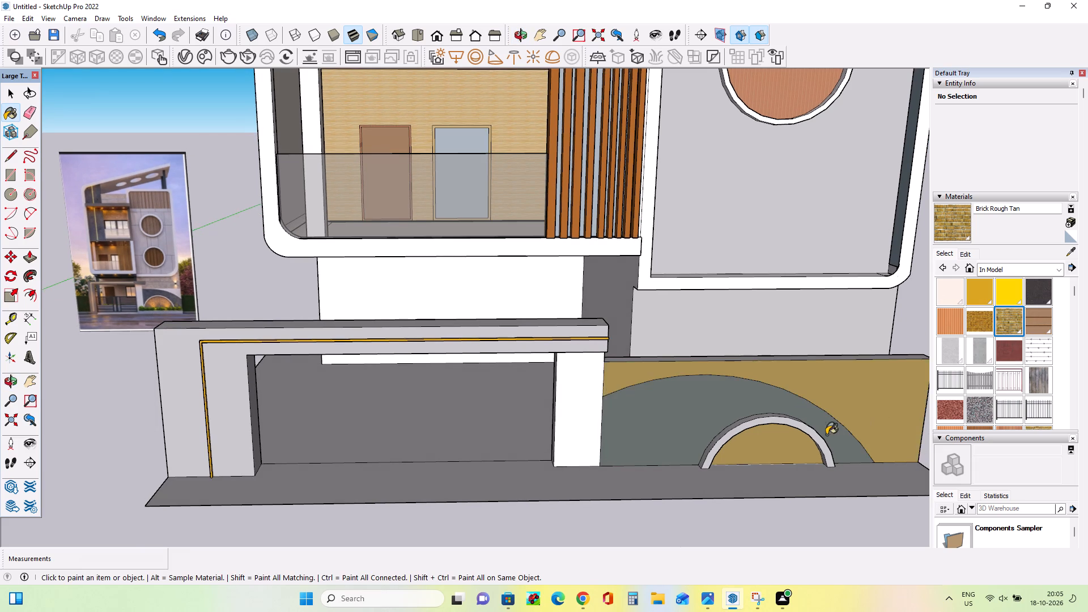
pyautogui.moveTo(826, 435); pyautogui.dragTo(817, 431, button='middle')
pyautogui.click(940, 286)
pyautogui.click(903, 399)
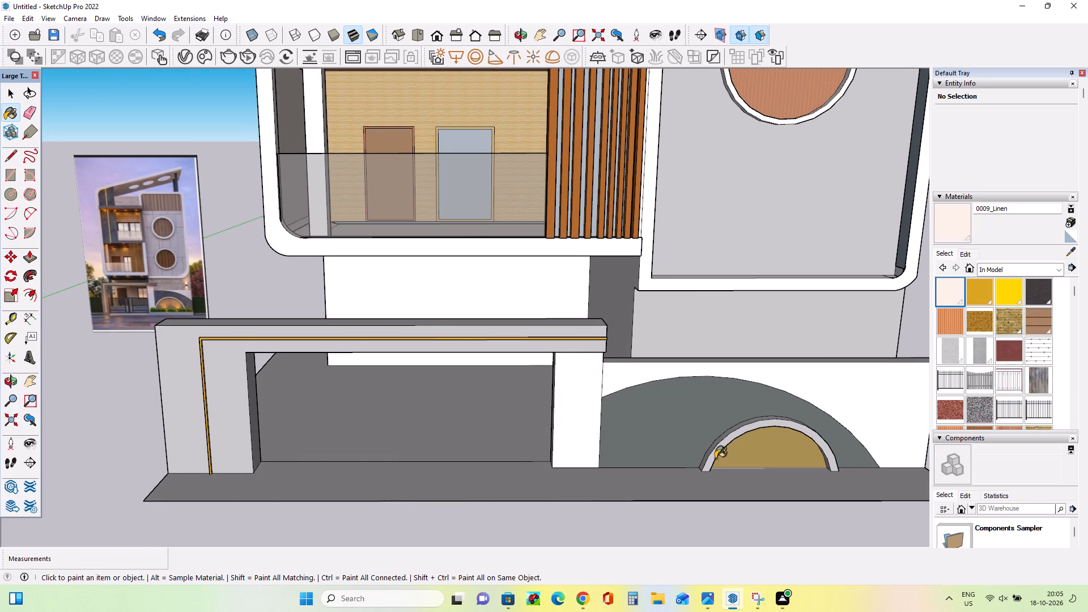
# Draw a narrow rectangle on the ground slab along the boundary wall's foot, from the gate pillar to the wall's far end.
pyautogui.moveTo(715, 458); pyautogui.dragTo(734, 436, button='middle')
pyautogui.moveTo(737, 460); pyautogui.dragTo(749, 496, button='middle')
pyautogui.scroll(-1, 748, 496)
pyautogui.moveTo(645, 499); pyautogui.dragTo(660, 521, button='middle')
pyautogui.click(8, 175)
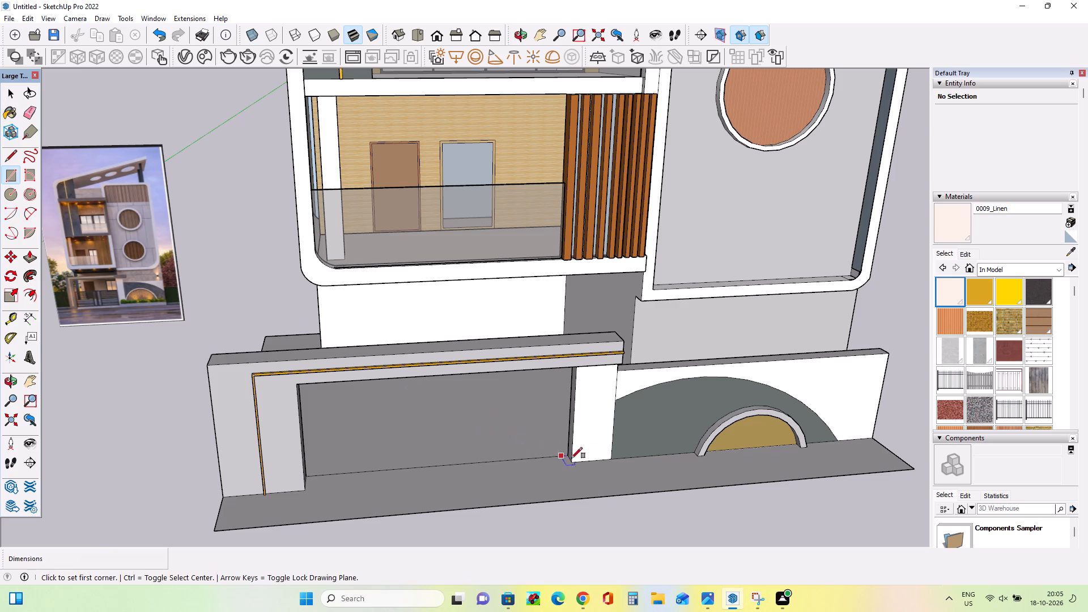
pyautogui.click(611, 457)
pyautogui.click(870, 440)
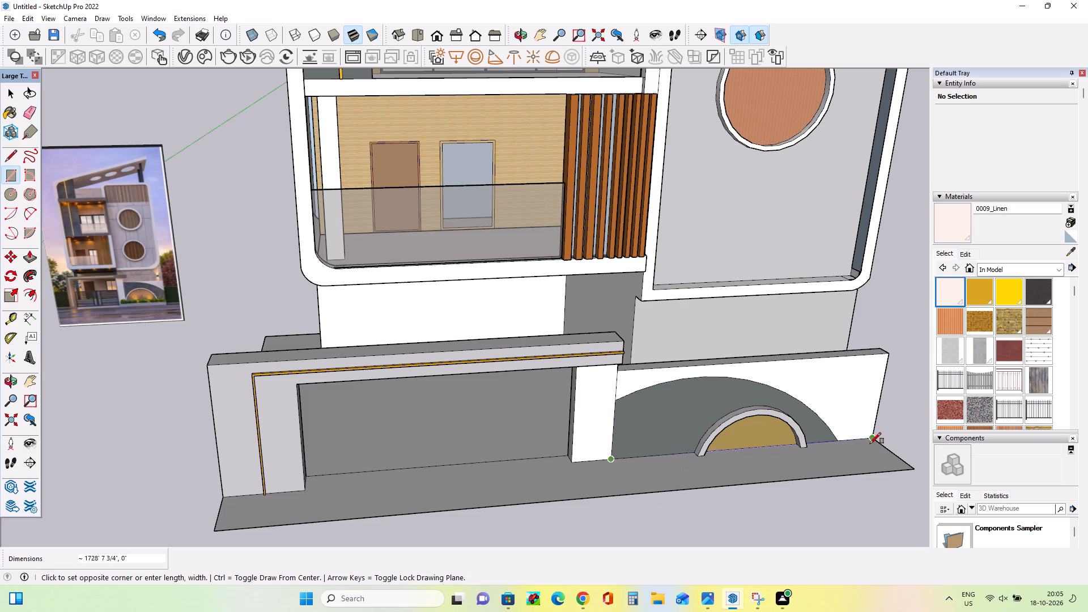
pyautogui.click(887, 464)
# Offset the ground rectangle's outline slightly inward to form a planter rim.
pyautogui.moveTo(834, 492); pyautogui.dragTo(845, 563, button='middle')
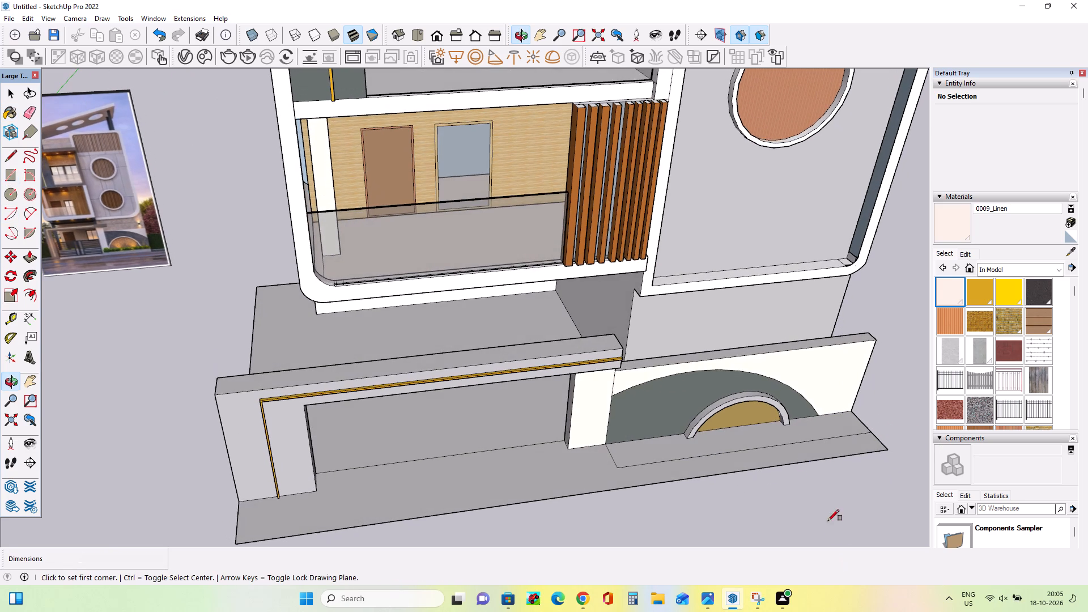
pyautogui.click(24, 293)
pyautogui.click(643, 449)
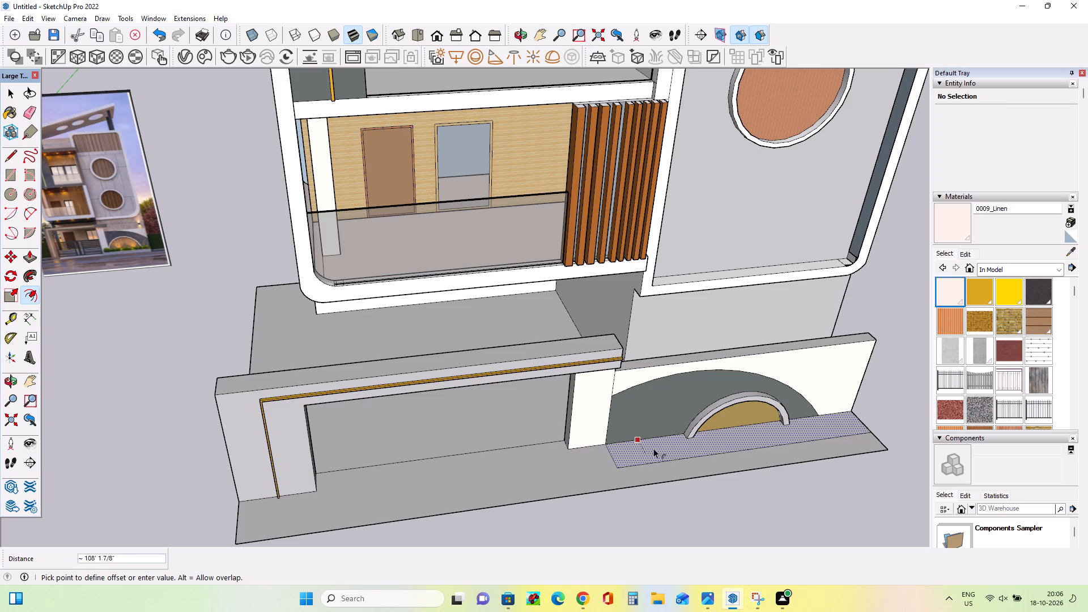
pyautogui.click(650, 441)
# Push/Pull the planter rim face up about 129' from the ground slab along the boundary wall's foot.
pyautogui.moveTo(686, 491); pyautogui.dragTo(674, 536, button='middle')
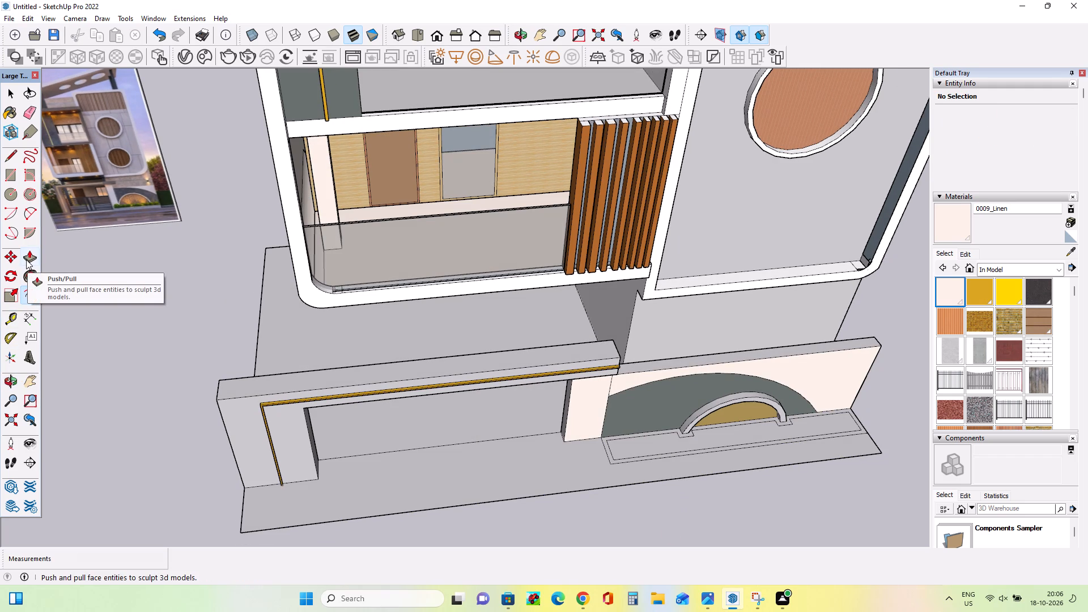
pyautogui.click(28, 262)
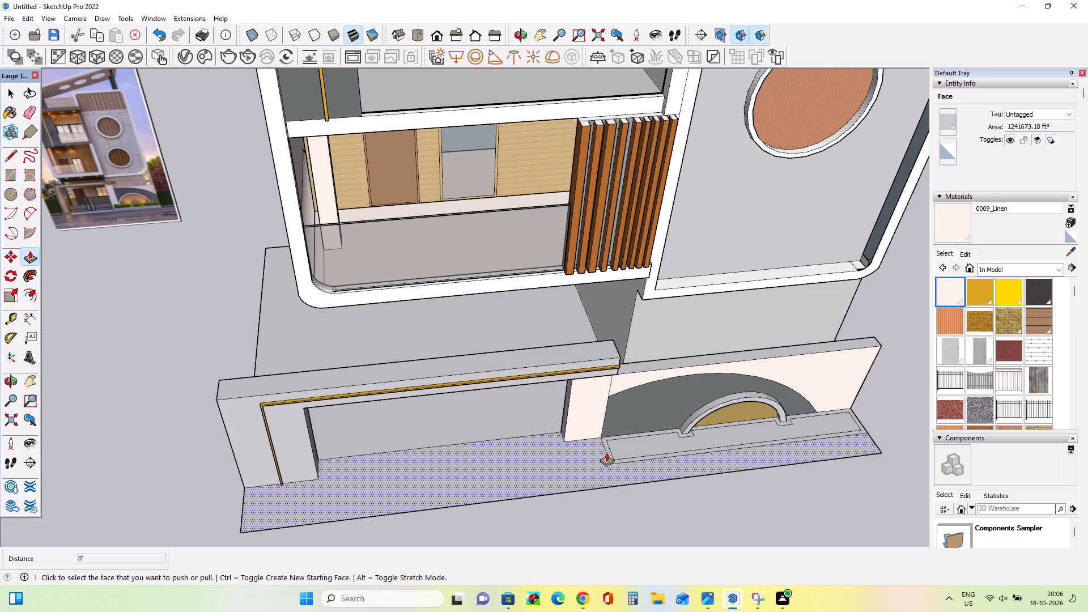
pyautogui.click(612, 459)
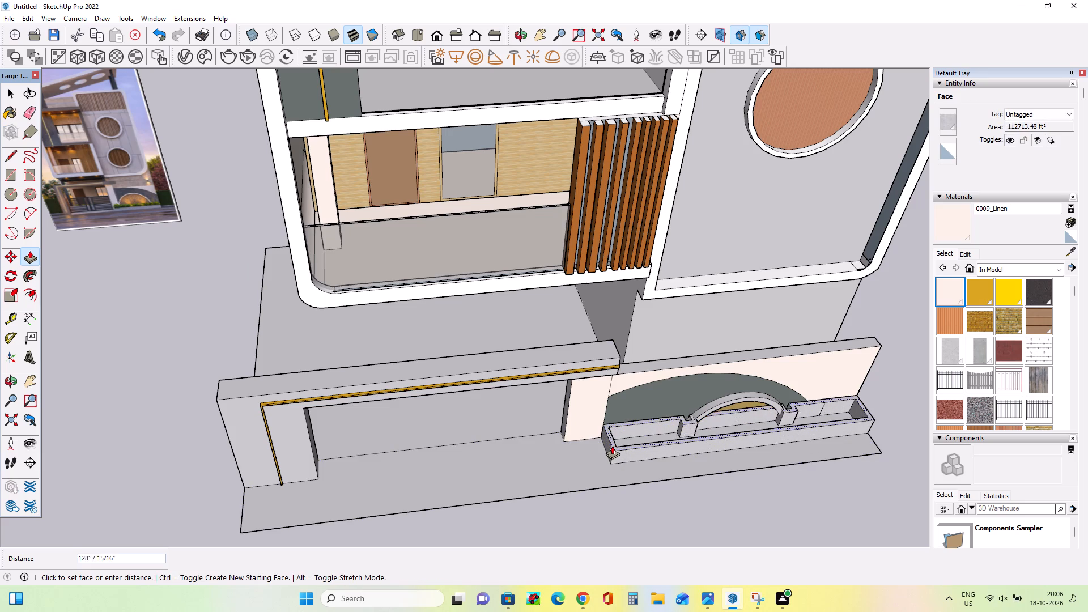
pyautogui.click(613, 449)
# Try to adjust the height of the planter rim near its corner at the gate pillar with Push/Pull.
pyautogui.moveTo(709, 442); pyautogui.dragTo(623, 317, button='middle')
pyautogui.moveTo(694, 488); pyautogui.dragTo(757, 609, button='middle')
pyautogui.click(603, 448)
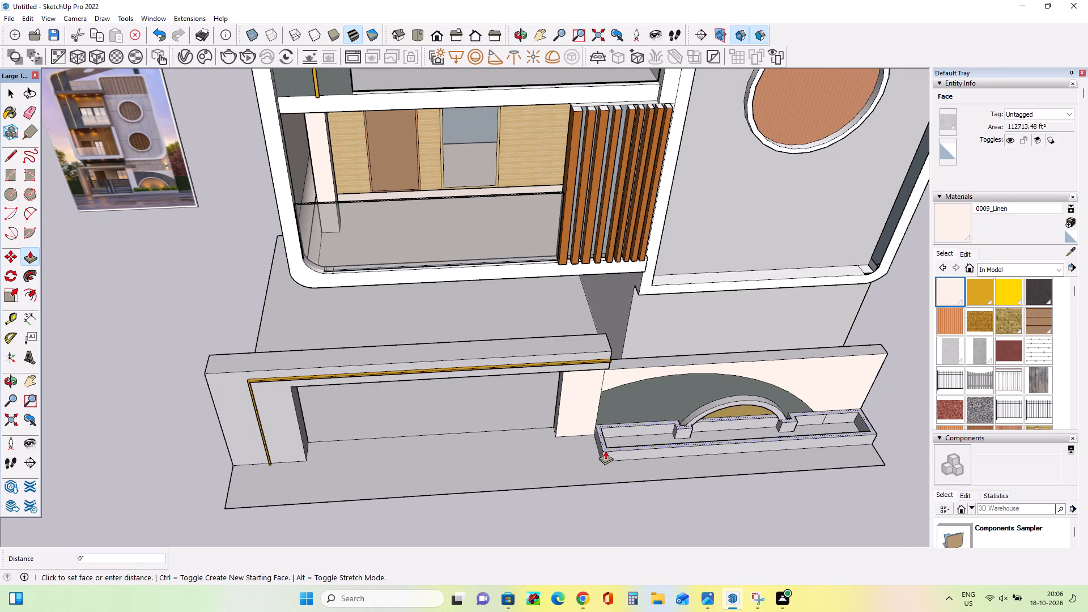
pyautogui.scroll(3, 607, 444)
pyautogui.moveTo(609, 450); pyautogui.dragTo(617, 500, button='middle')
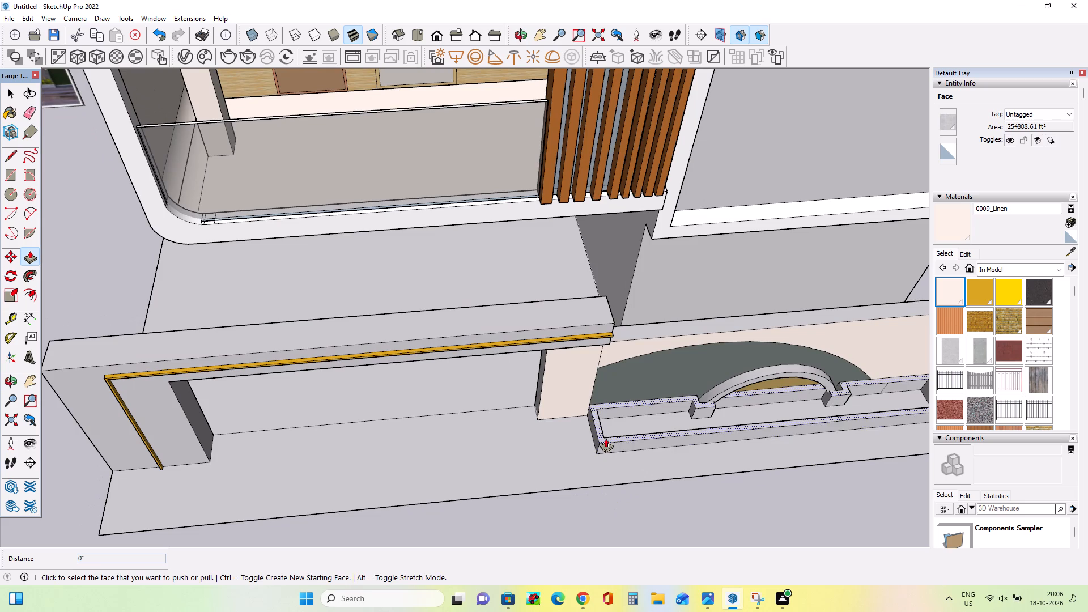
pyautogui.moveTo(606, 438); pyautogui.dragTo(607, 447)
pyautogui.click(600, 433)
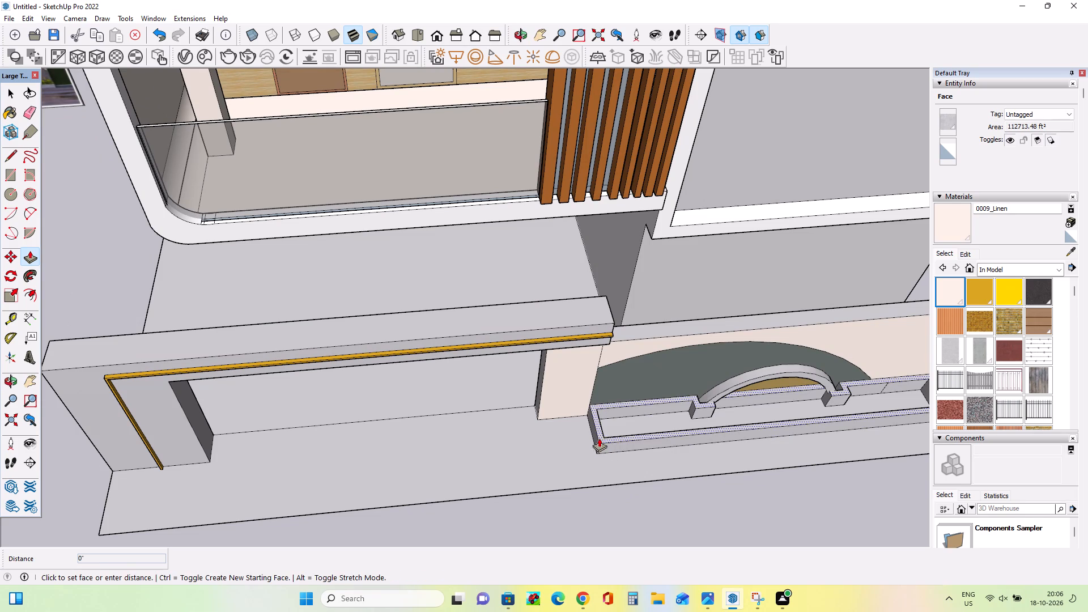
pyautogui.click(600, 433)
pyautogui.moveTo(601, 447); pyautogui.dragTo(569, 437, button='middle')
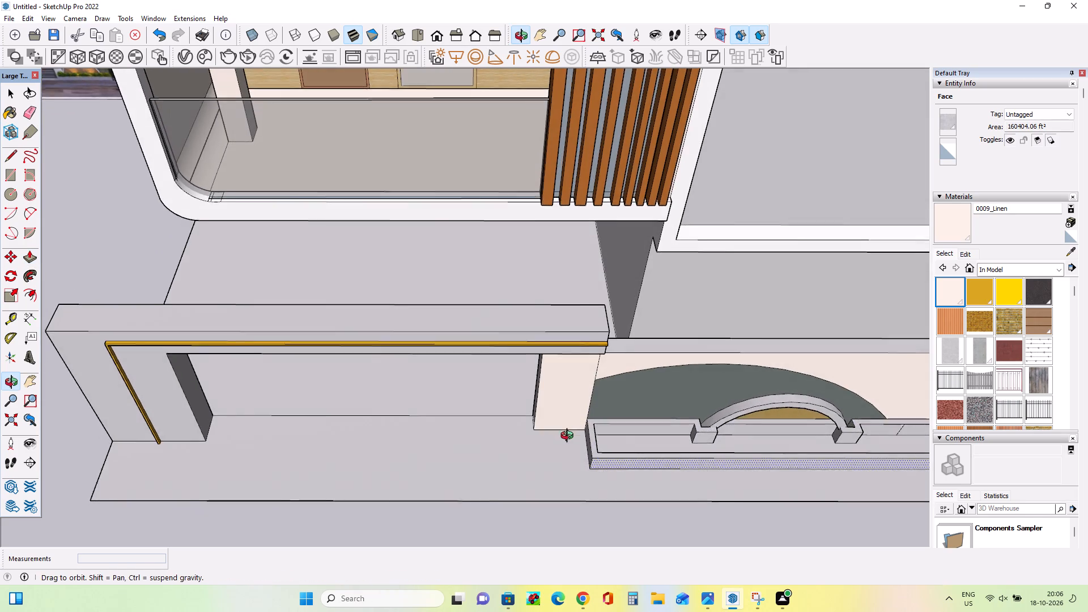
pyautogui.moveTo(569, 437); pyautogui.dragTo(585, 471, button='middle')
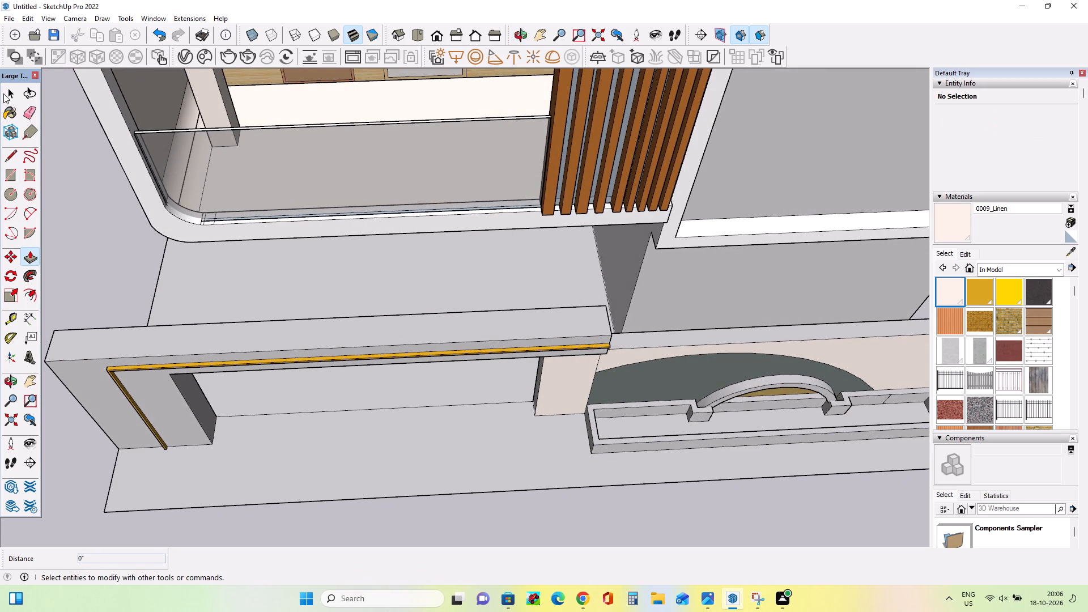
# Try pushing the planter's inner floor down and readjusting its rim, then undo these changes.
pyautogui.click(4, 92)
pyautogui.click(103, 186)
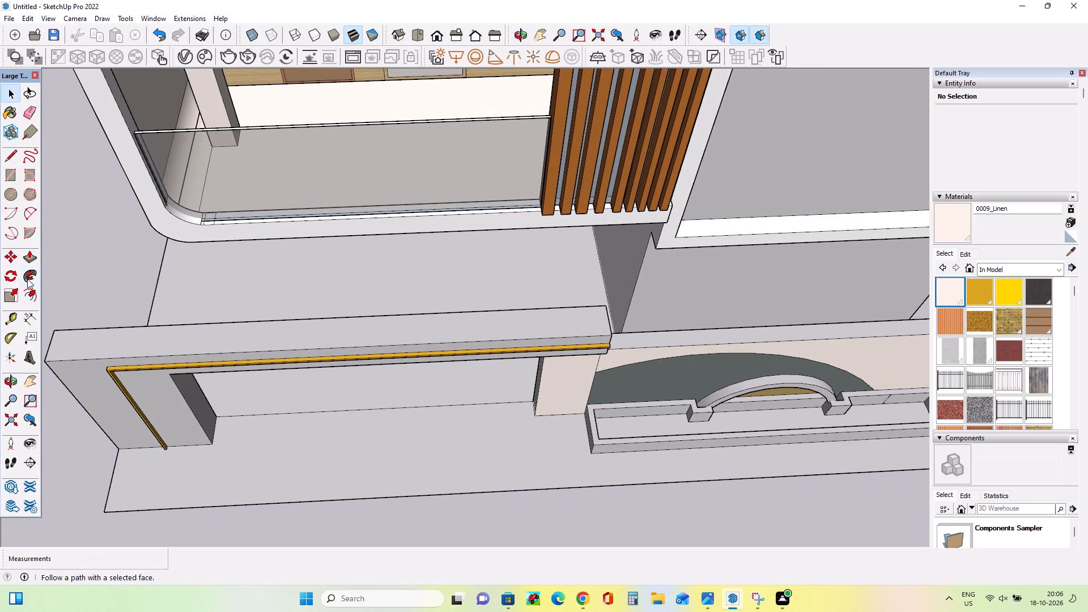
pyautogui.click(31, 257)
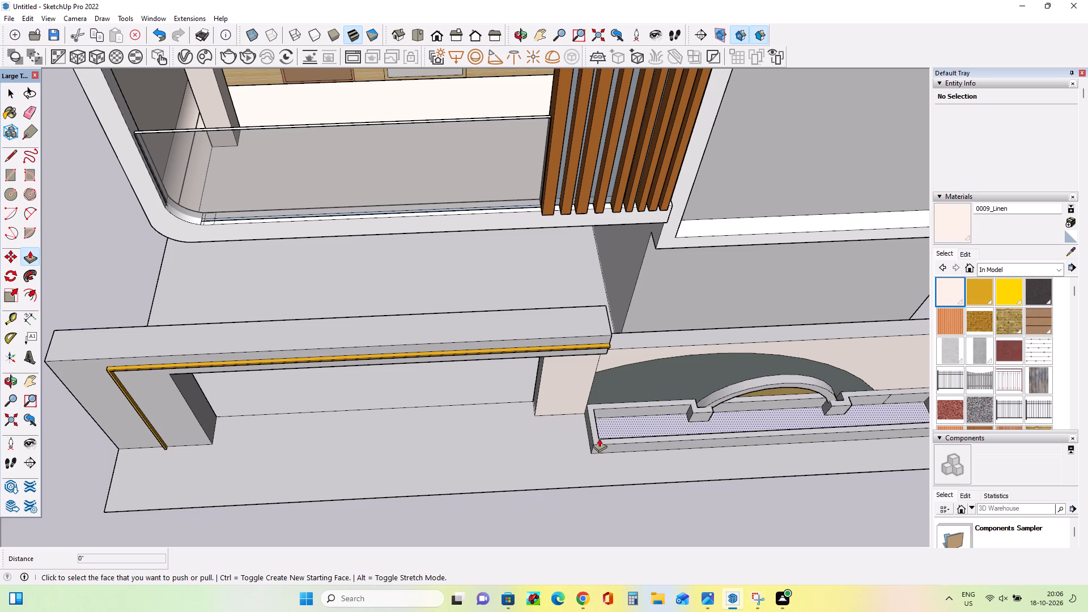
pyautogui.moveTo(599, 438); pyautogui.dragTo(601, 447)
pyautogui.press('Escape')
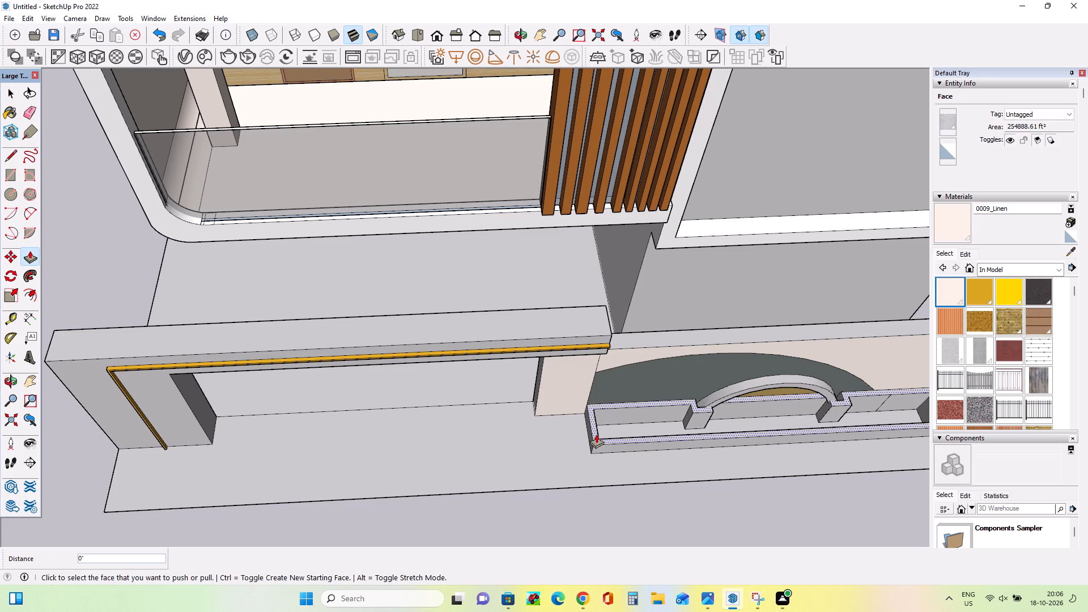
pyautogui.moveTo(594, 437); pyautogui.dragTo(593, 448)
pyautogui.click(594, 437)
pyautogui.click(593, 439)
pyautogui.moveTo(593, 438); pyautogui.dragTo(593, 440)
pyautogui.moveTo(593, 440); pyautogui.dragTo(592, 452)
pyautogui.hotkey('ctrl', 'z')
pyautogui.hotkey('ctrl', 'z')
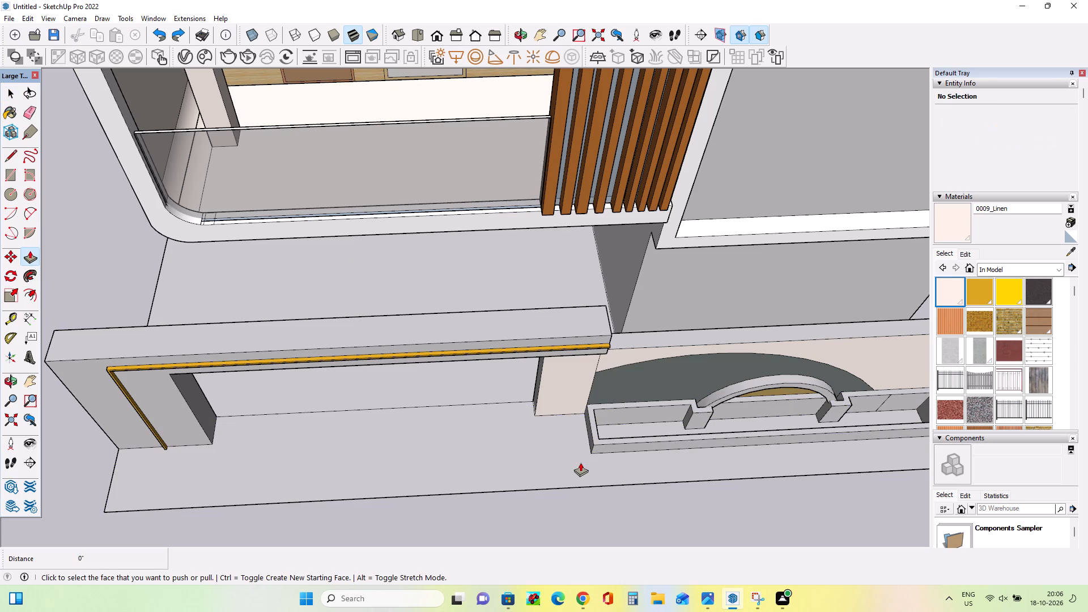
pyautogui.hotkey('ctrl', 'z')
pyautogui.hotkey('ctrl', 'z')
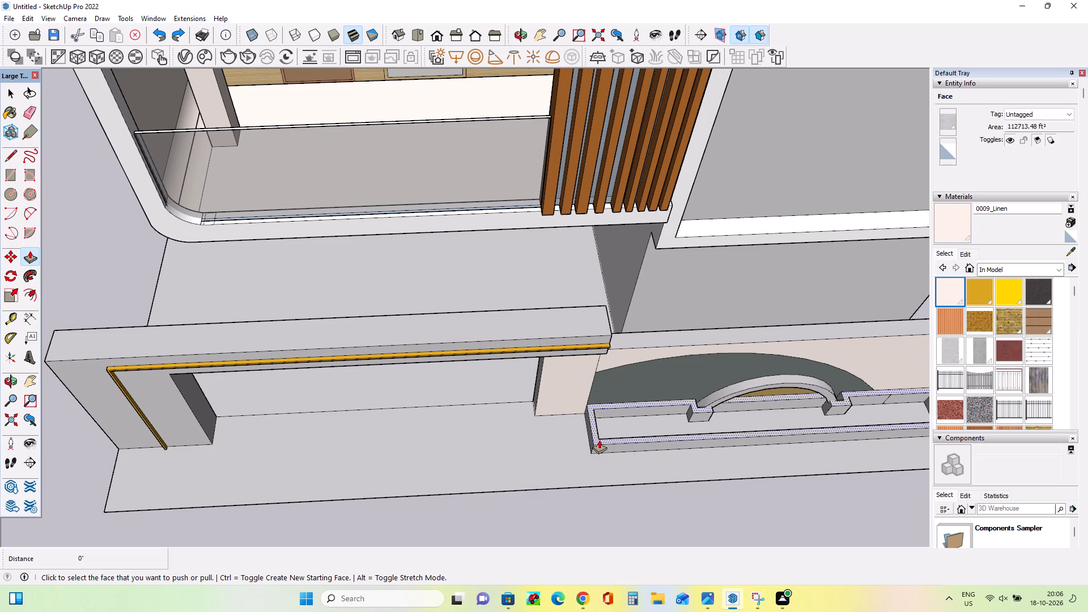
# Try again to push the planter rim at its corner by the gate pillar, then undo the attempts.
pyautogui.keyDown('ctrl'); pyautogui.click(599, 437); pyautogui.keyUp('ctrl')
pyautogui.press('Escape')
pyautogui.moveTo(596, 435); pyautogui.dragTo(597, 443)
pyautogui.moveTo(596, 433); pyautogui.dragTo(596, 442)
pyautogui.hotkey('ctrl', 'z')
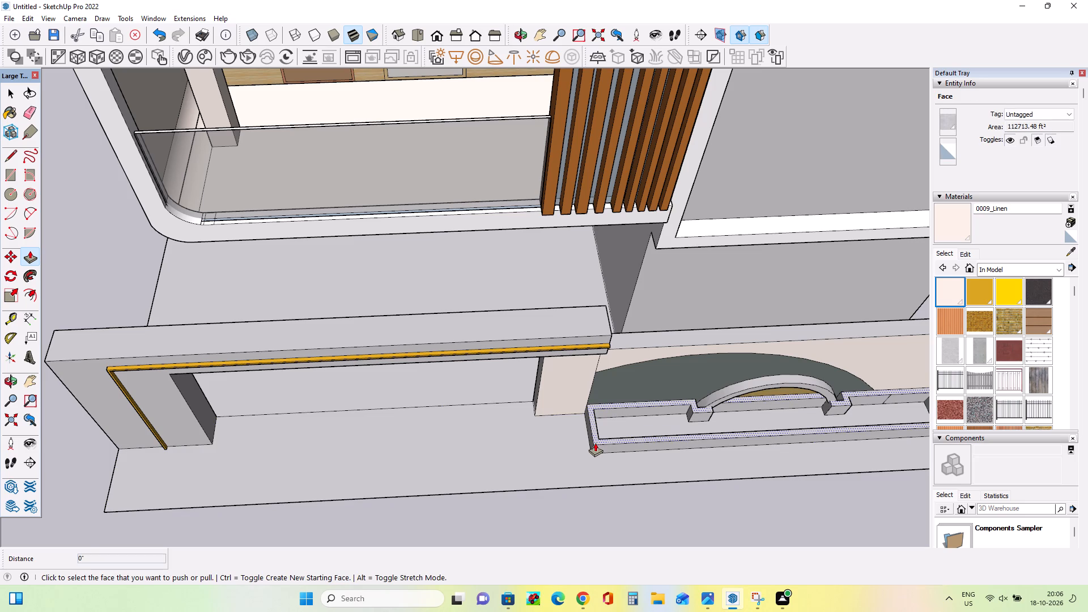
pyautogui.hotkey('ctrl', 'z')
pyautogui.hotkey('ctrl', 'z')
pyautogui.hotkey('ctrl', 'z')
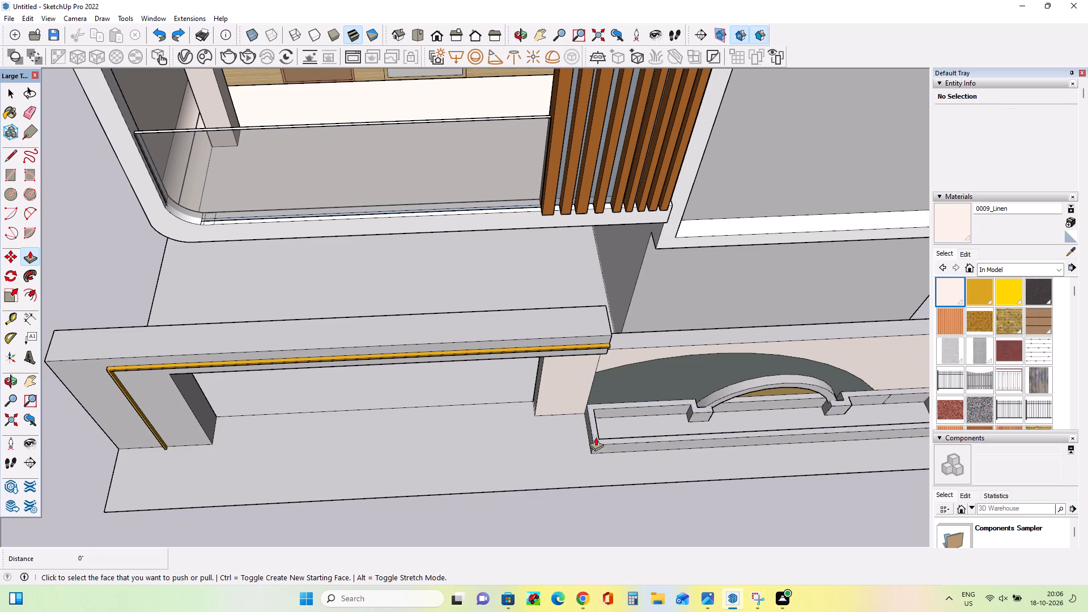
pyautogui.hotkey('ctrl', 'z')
# Push the planter rim's top face down about 34' to make the planter lower.
pyautogui.click(593, 448)
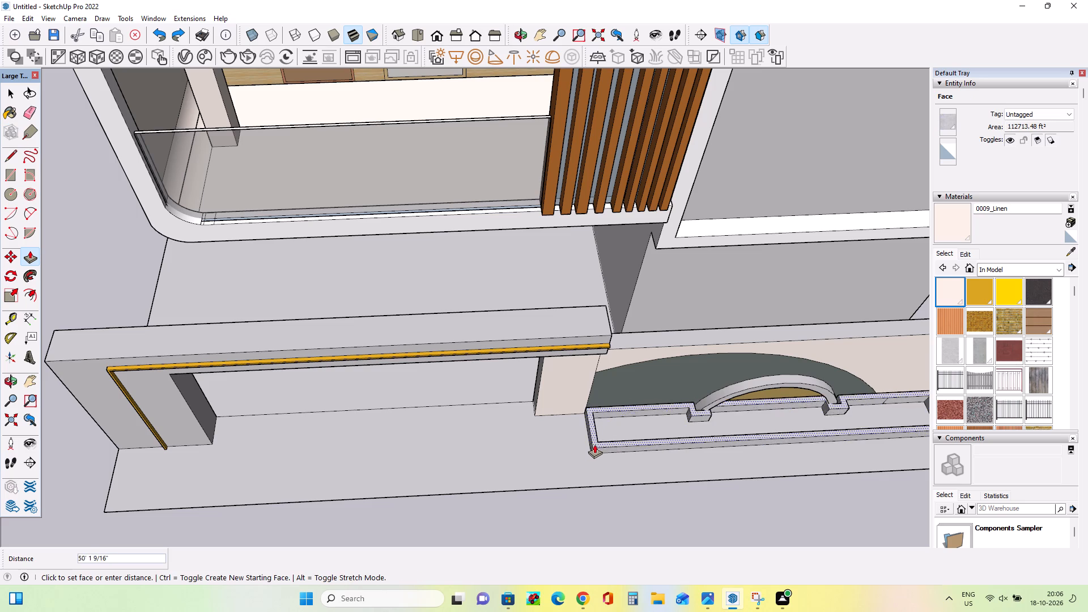
# Examine the boundary wall, gate frame and planter against the whole facade and the reference image.
pyautogui.moveTo(453, 454); pyautogui.dragTo(459, 314, button='middle')
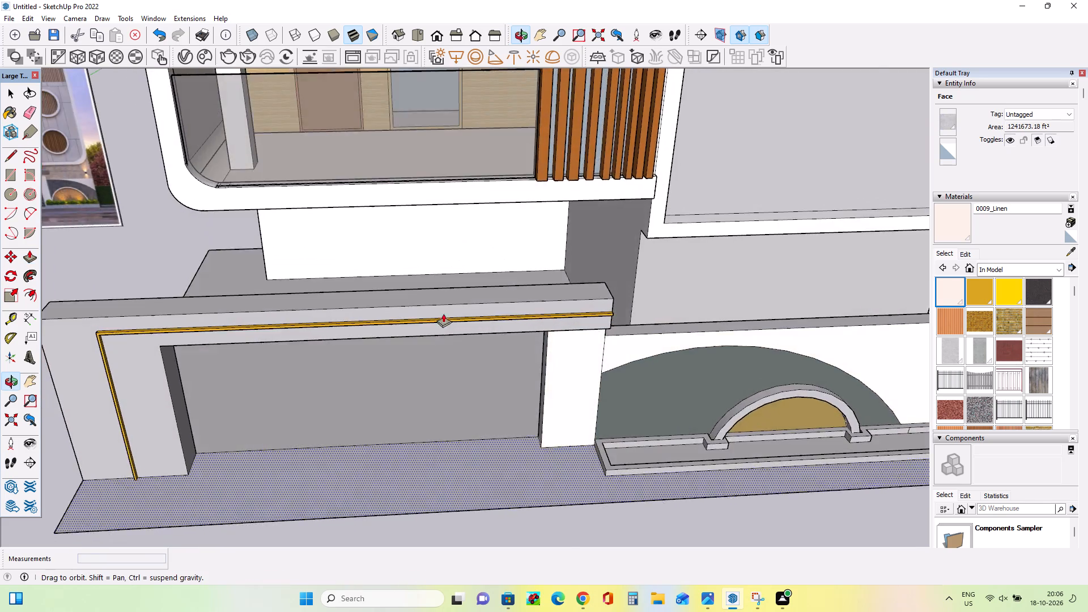
pyautogui.scroll(-6, 327, 363)
pyautogui.moveTo(583, 443); pyautogui.dragTo(552, 395, button='middle')
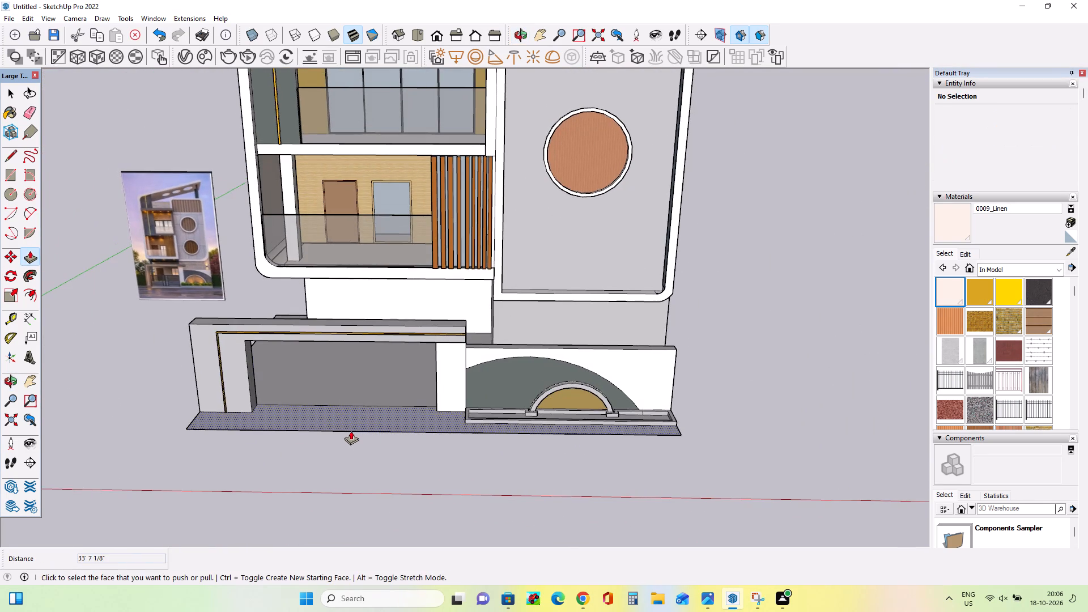
pyautogui.scroll(2, 351, 431)
pyautogui.moveTo(351, 431); pyautogui.dragTo(401, 428, button='middle')
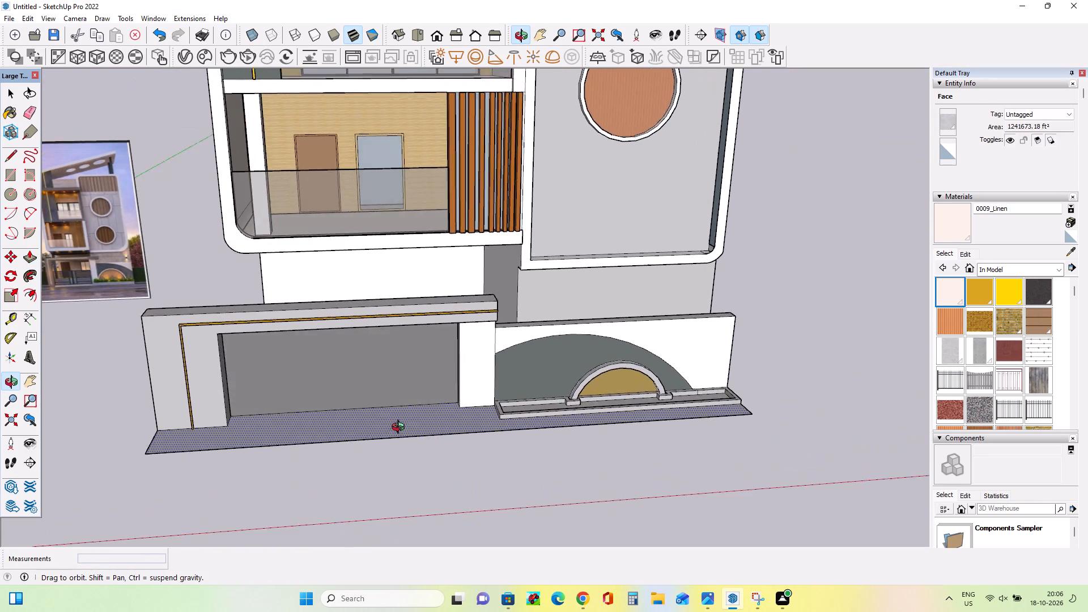
pyautogui.moveTo(401, 428); pyautogui.dragTo(405, 414, button='middle')
pyautogui.scroll(-2, 406, 415)
pyautogui.moveTo(345, 333); pyautogui.dragTo(348, 398, button='middle')
pyautogui.scroll(-2, 348, 398)
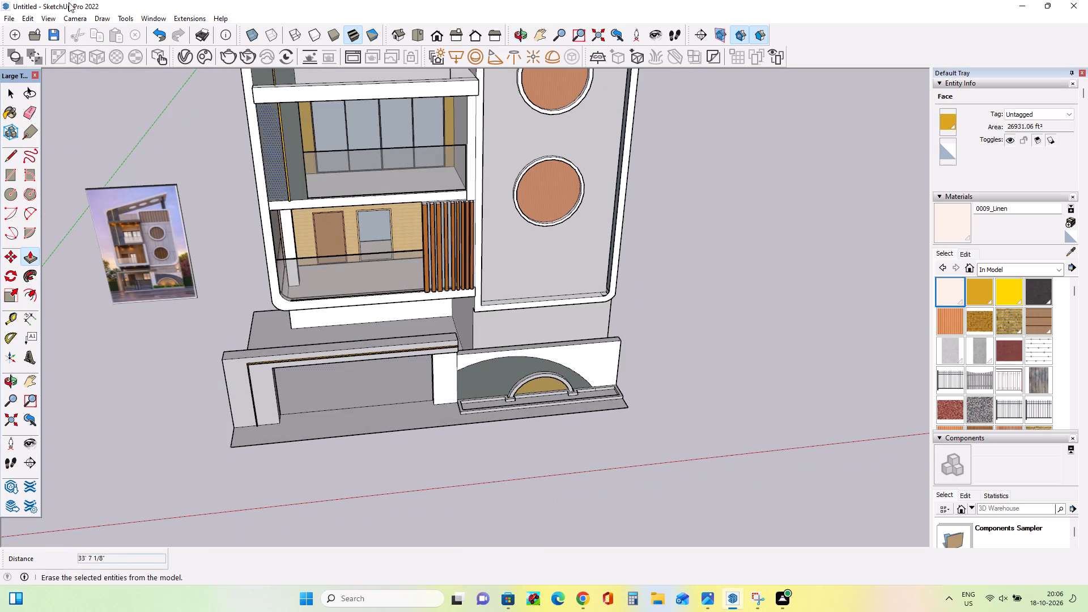
# Open the Import dialog for bringing an external file into the model.
pyautogui.click(3, 13)
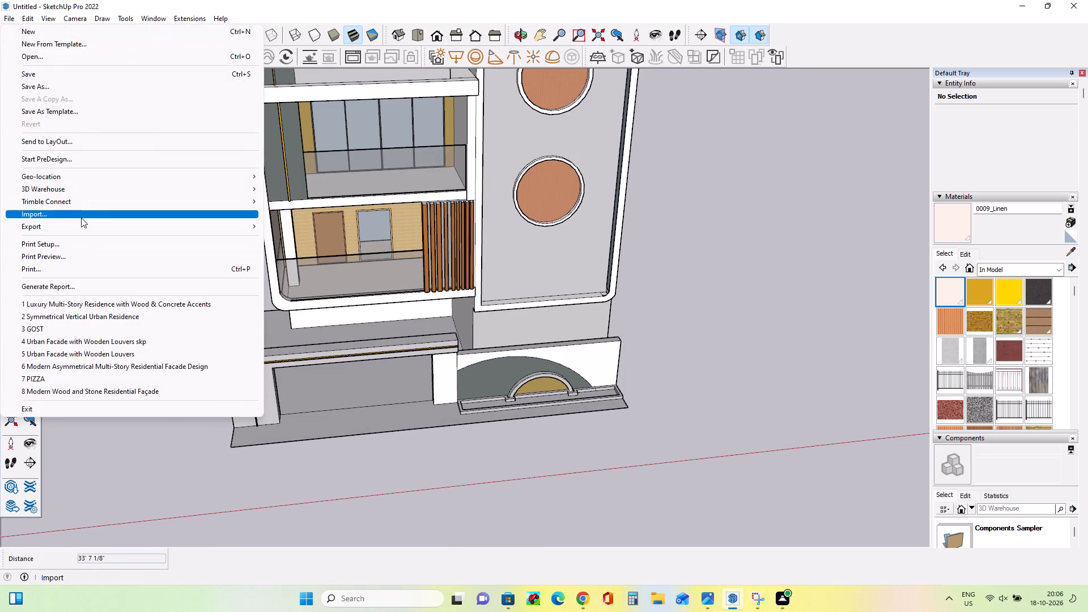
pyautogui.click(81, 218)
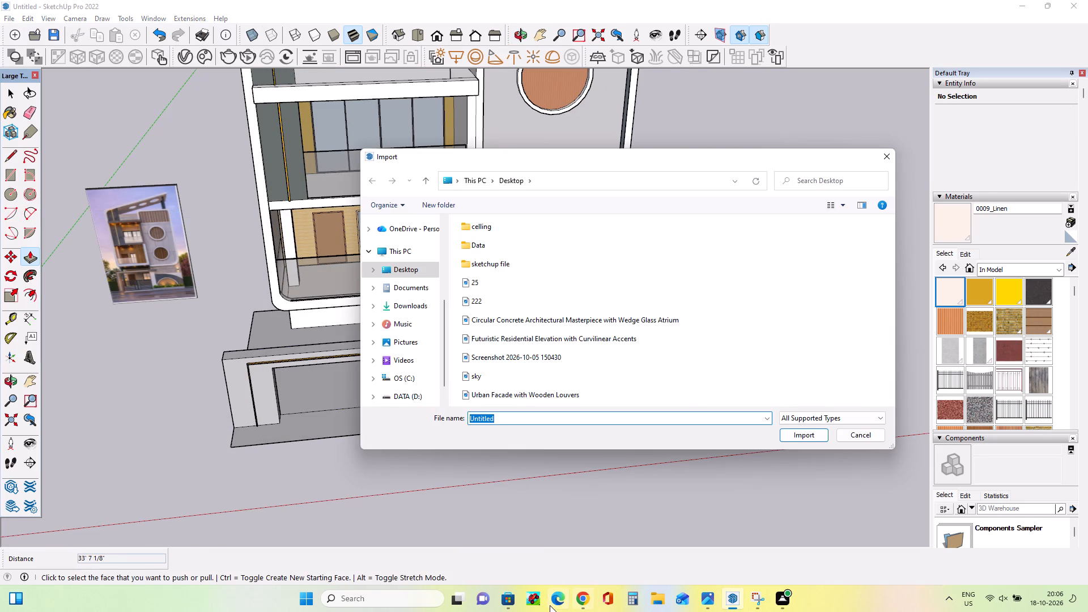
# Switch to Chrome and bring up the existing 3D Warehouse model search page, closing the extra 3D Warehouse page opened.
pyautogui.click(571, 598)
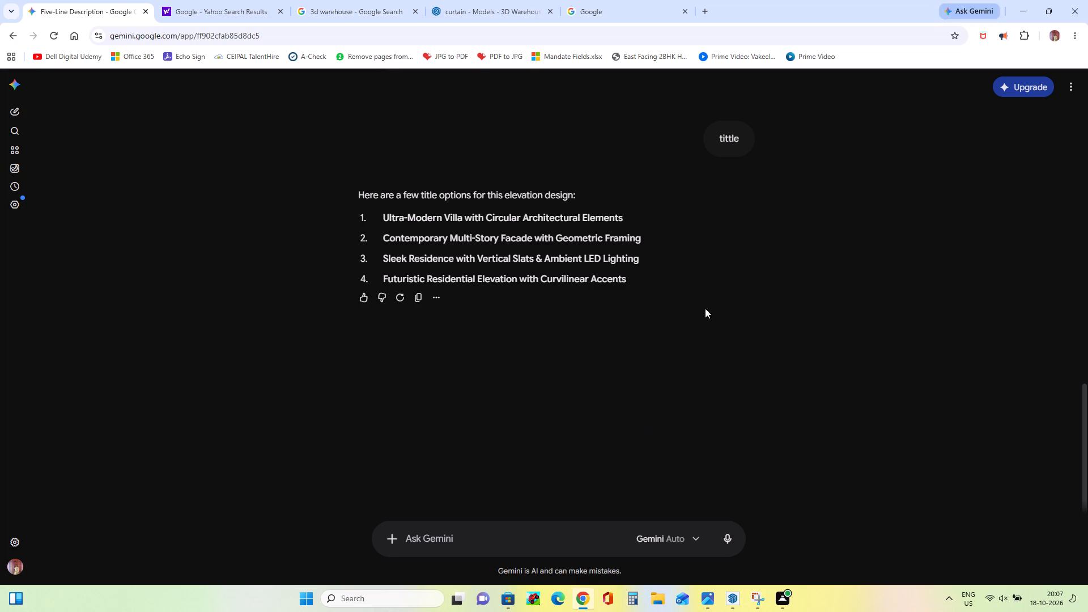
pyautogui.click(339, 6)
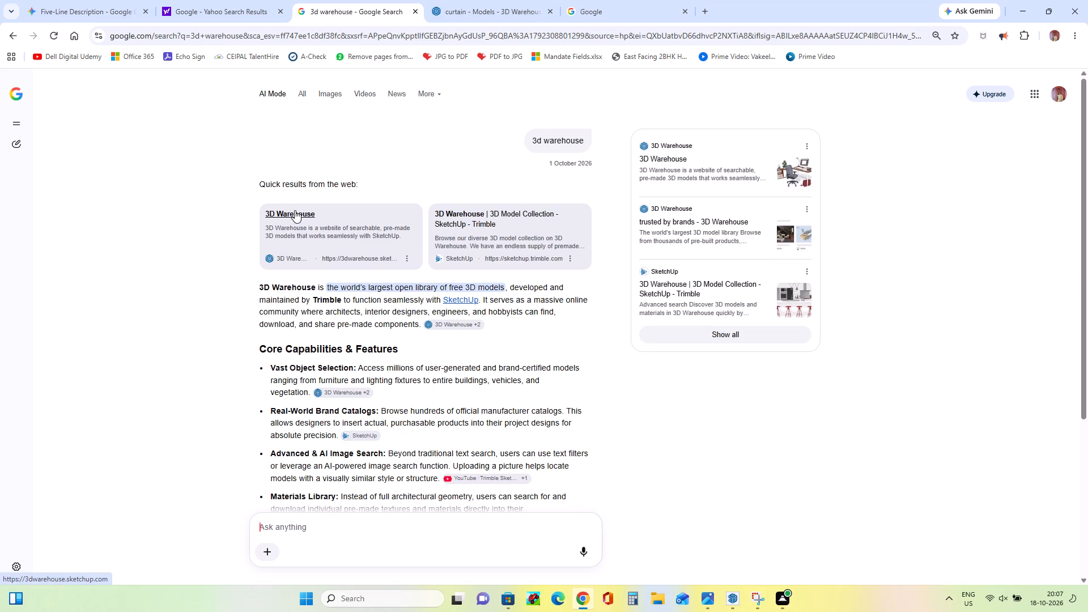
pyautogui.click(295, 210)
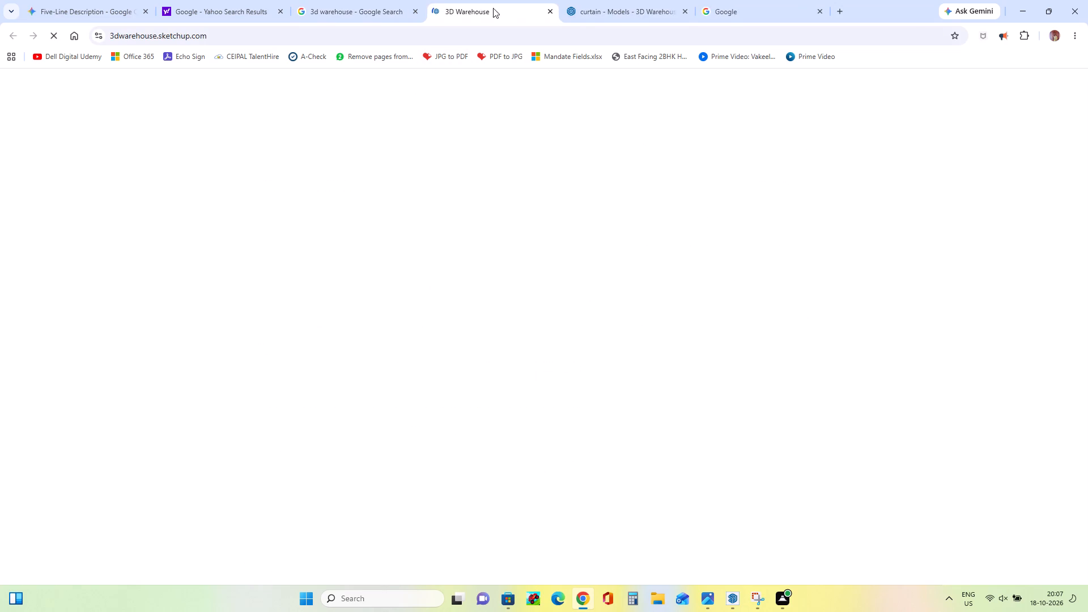
pyautogui.click(607, 9)
pyautogui.click(550, 9)
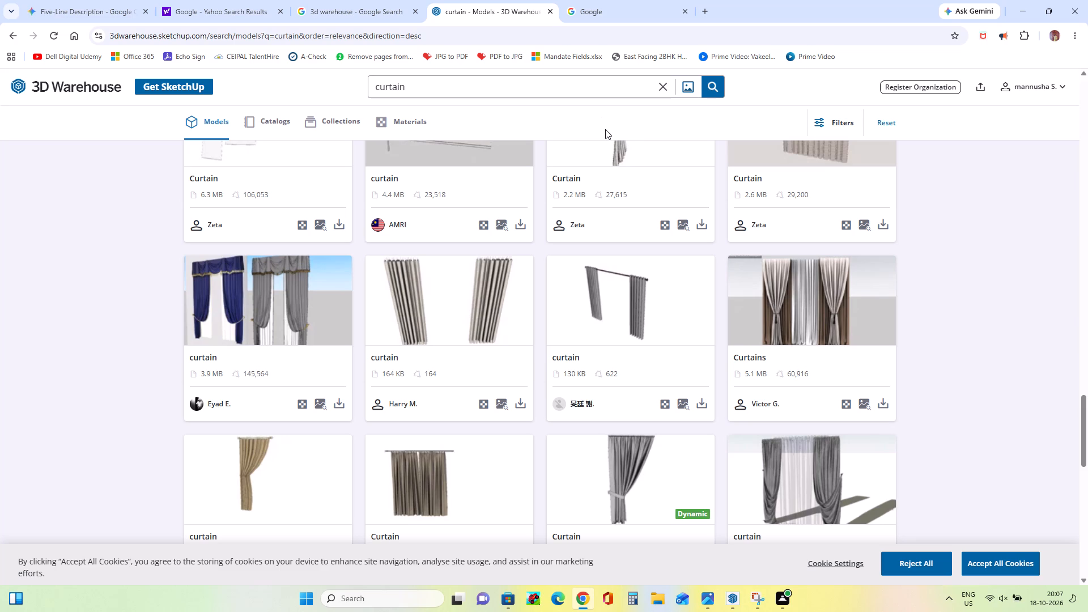
# Search the 3D Warehouse models for "door", replacing the curtain search.
pyautogui.click(458, 90)
pyautogui.click(461, 84)
pyautogui.press('BackSpace')
pyautogui.press('BackSpace')
pyautogui.press('BackSpace')
pyautogui.press('BackSpace')
pyautogui.press('BackSpace')
pyautogui.press('BackSpace')
pyautogui.press('BackSpace')
pyautogui.press('BackSpace')
pyautogui.press('BackSpace')
pyautogui.write('door')
pyautogui.press('Return')
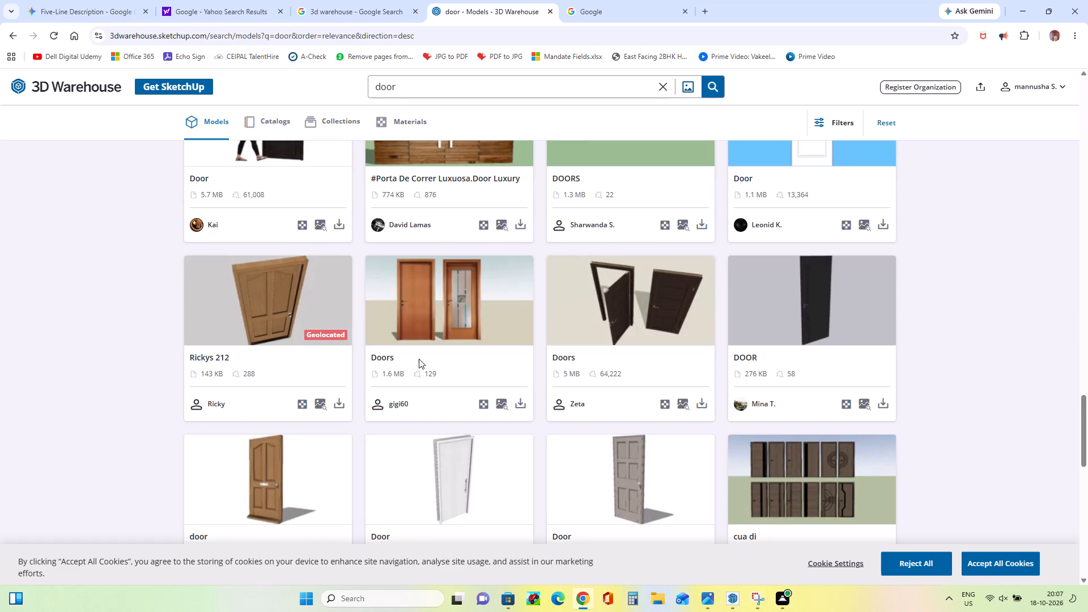
# Try to download the "wood door" model from the door results as a SketchUp file.
pyautogui.scroll(3, 430, 385)
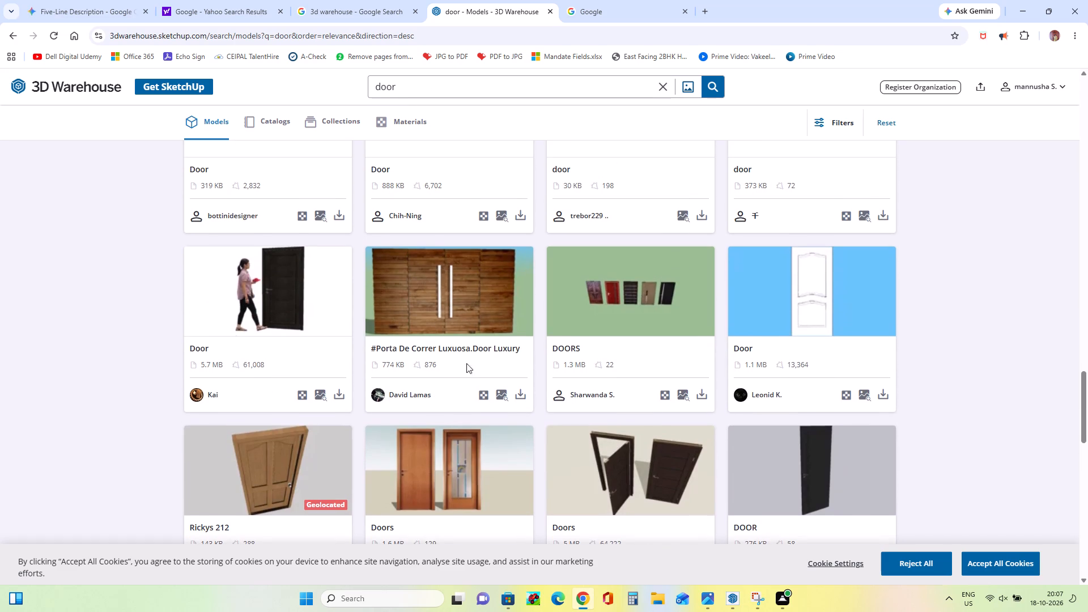
pyautogui.scroll(4, 467, 370)
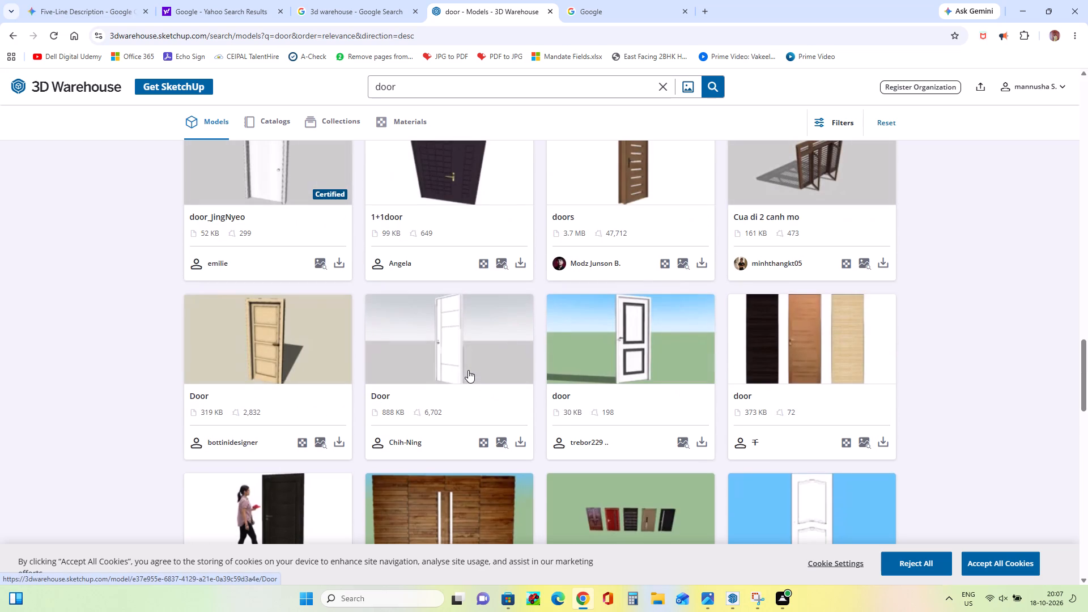
pyautogui.scroll(8, 471, 368)
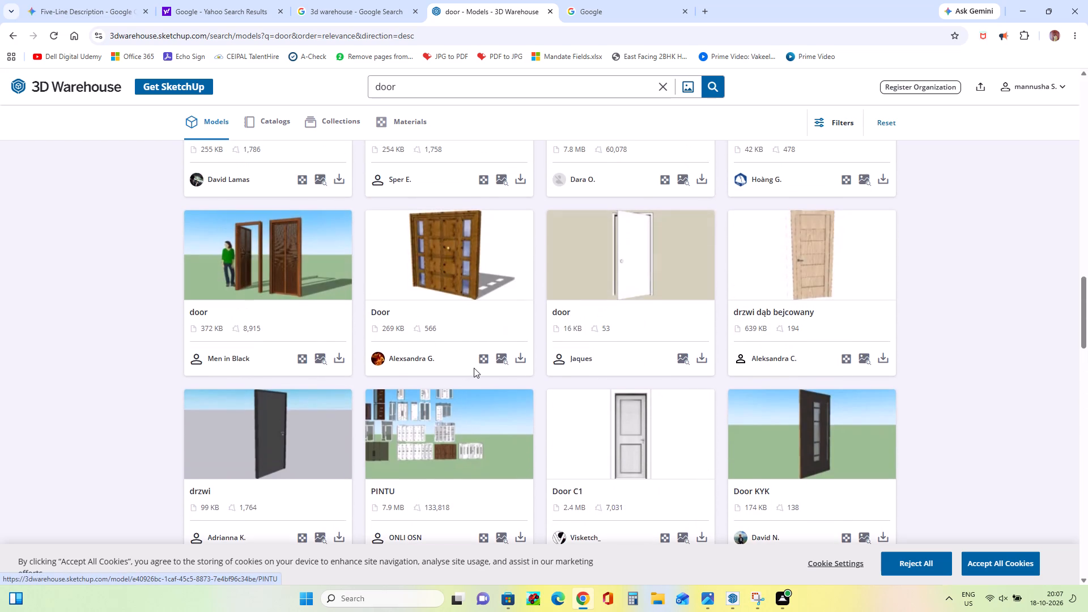
pyautogui.scroll(7, 474, 368)
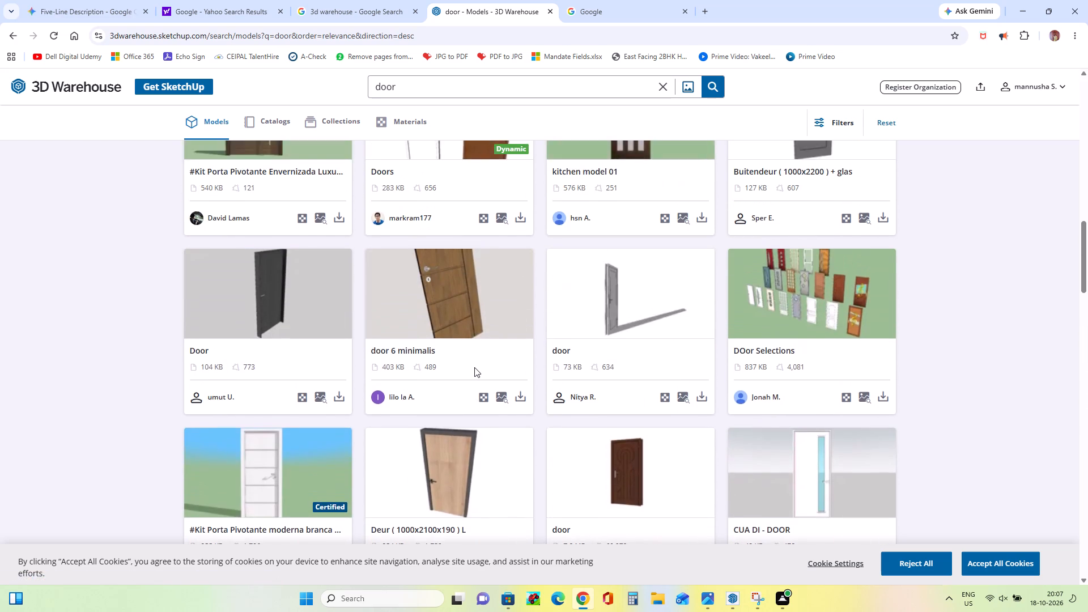
pyautogui.scroll(6, 474, 367)
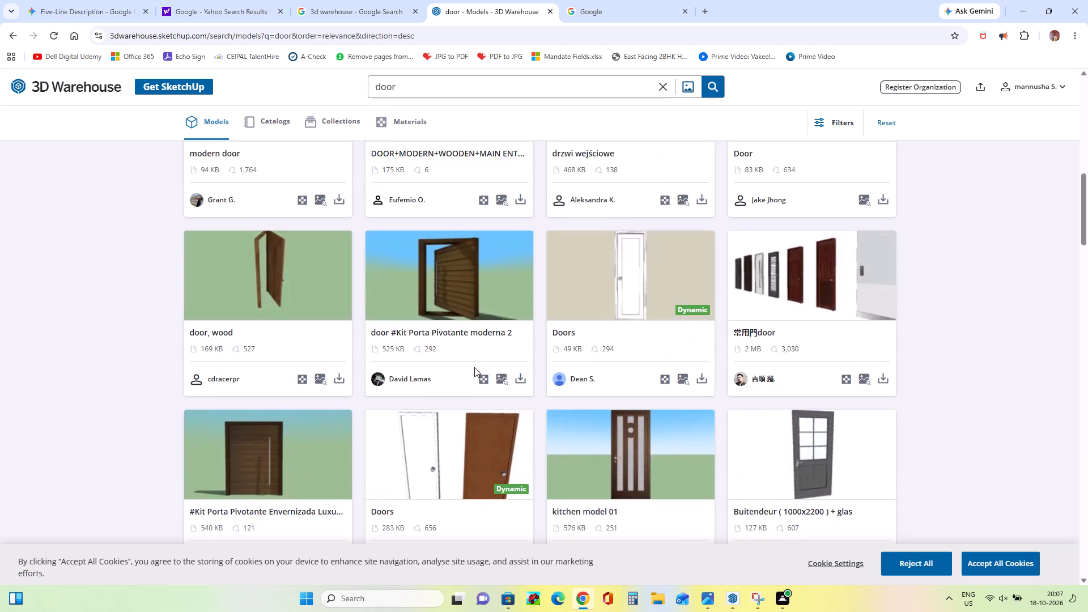
pyautogui.scroll(10, 474, 367)
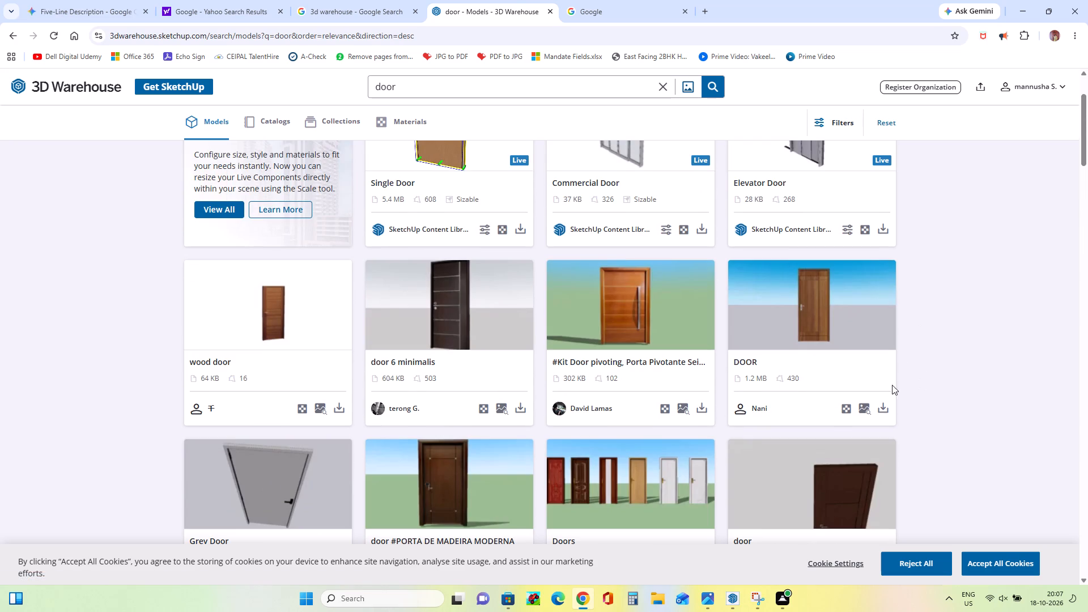
pyautogui.click(343, 404)
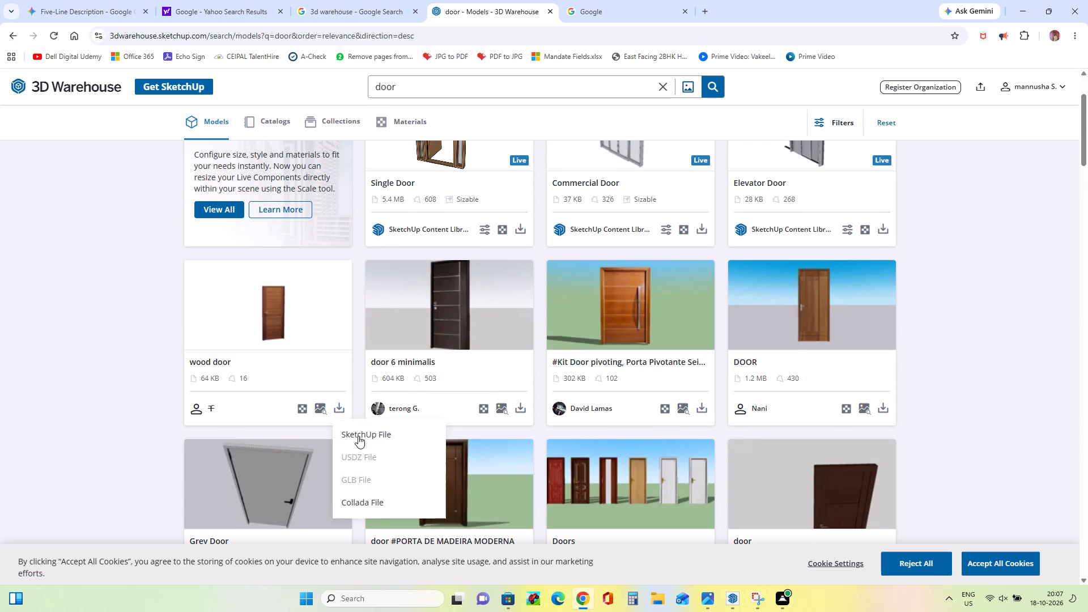
pyautogui.click(358, 436)
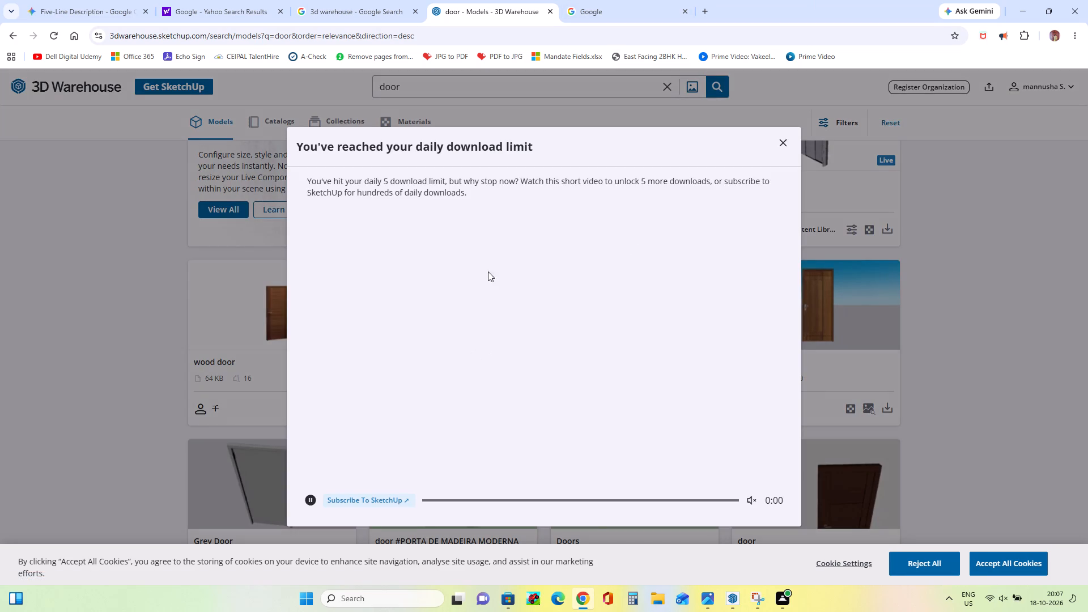
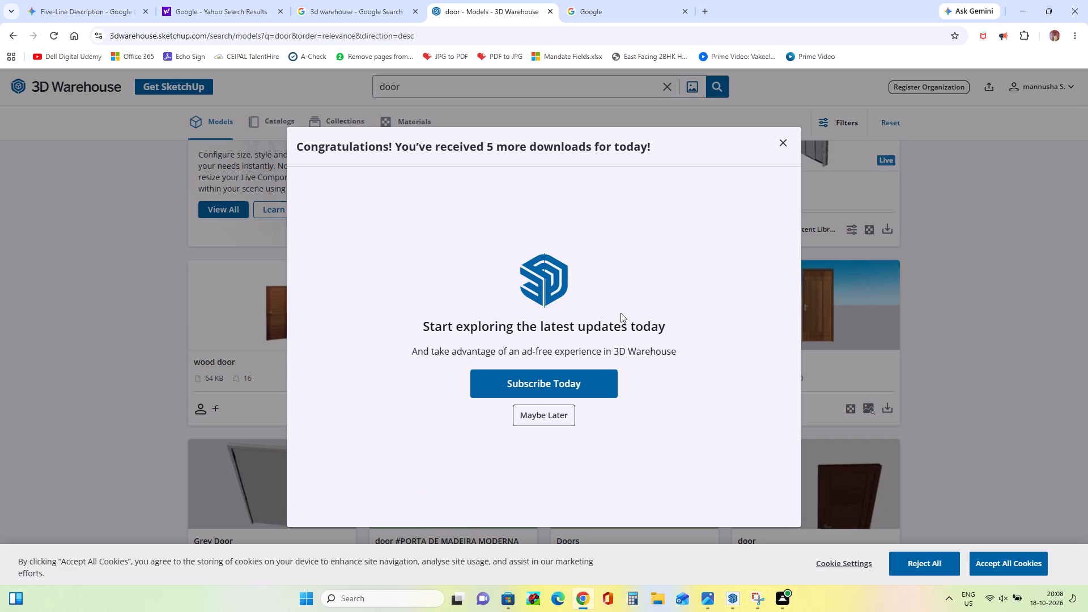
# Dismiss the subscription offer and download the "wood door" model from the door search results.
pyautogui.click(783, 139)
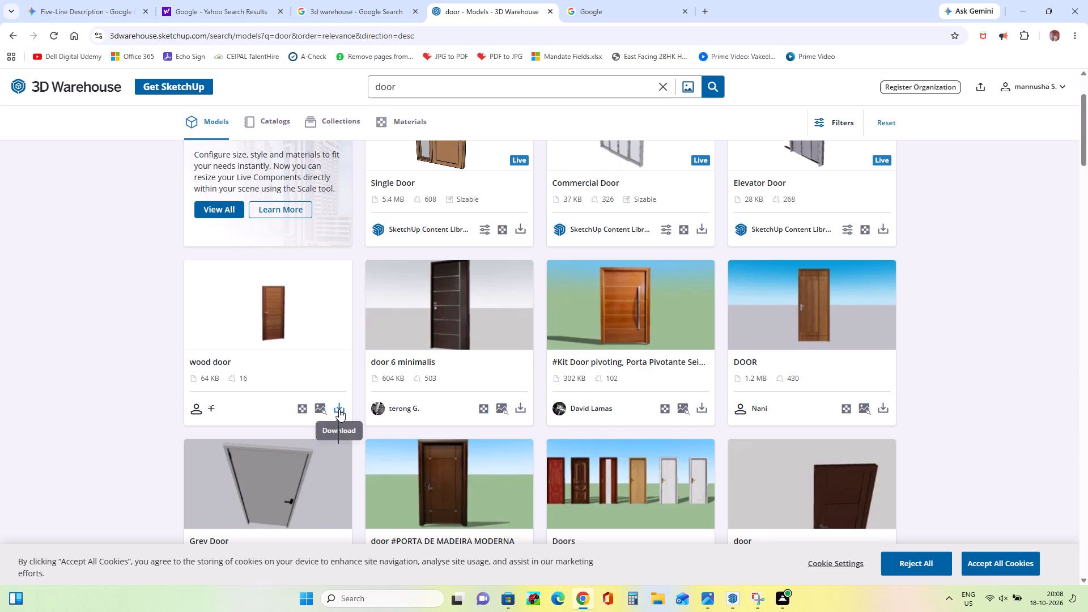
pyautogui.click(341, 408)
pyautogui.click(354, 432)
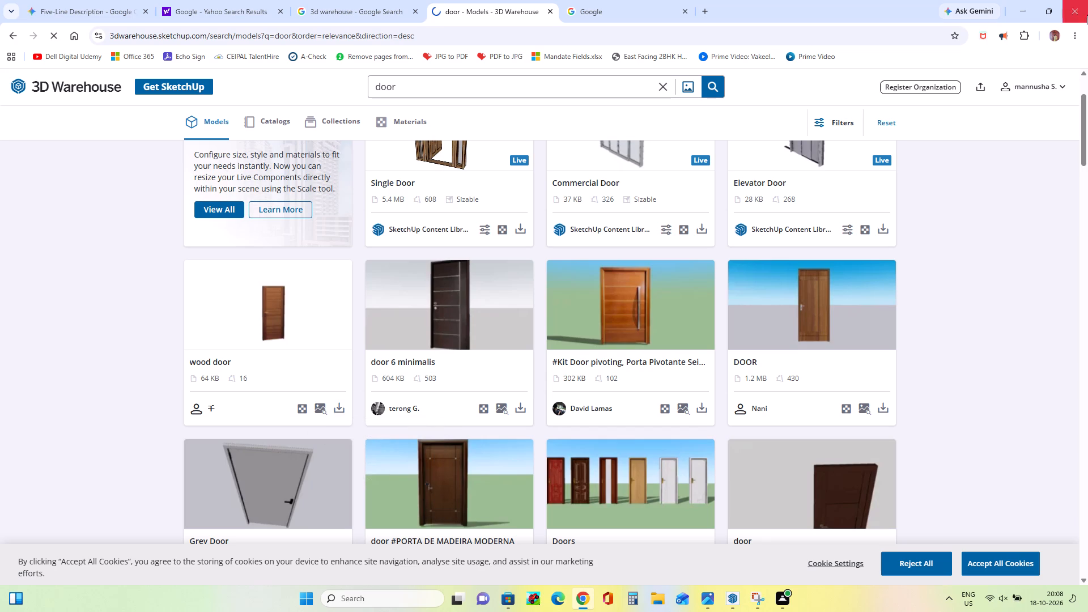
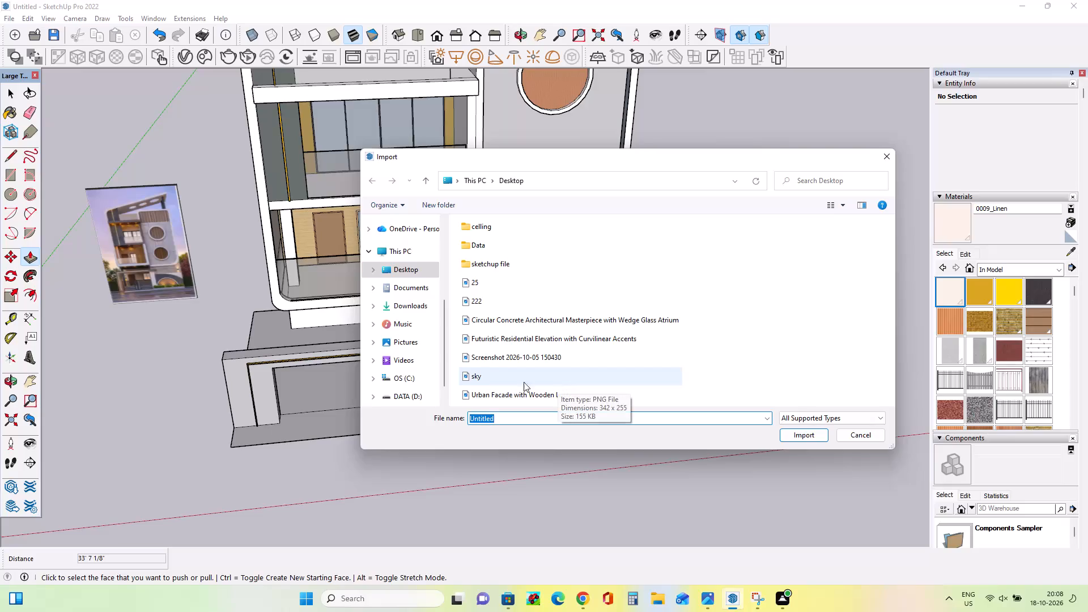
# Import the "wood+door (1)" model from Downloads and place it on the open ground beside the building.
pyautogui.click(426, 308)
pyautogui.click(555, 260)
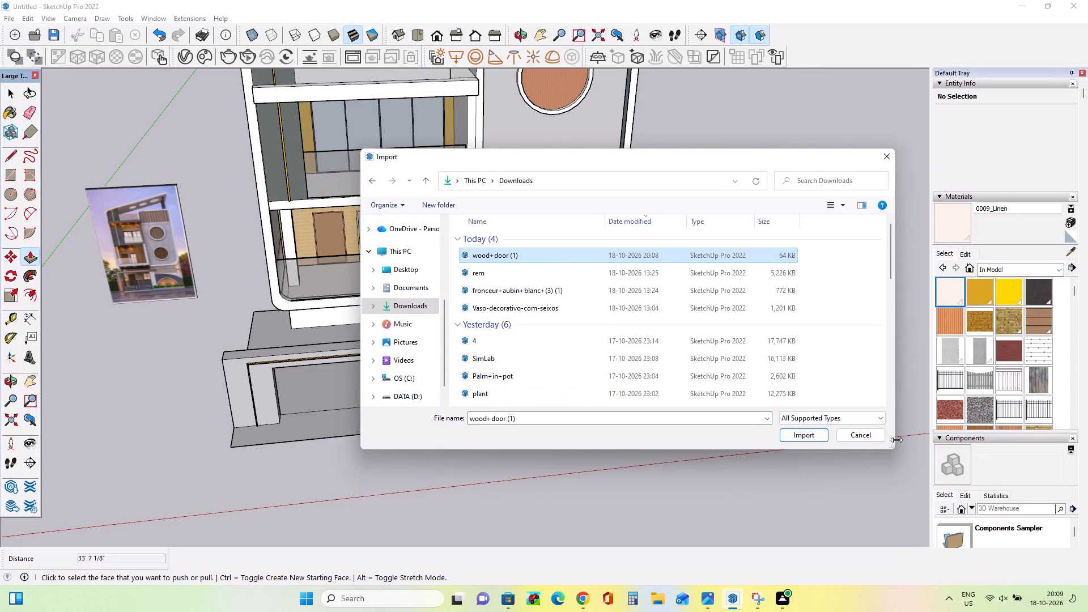
pyautogui.click(809, 440)
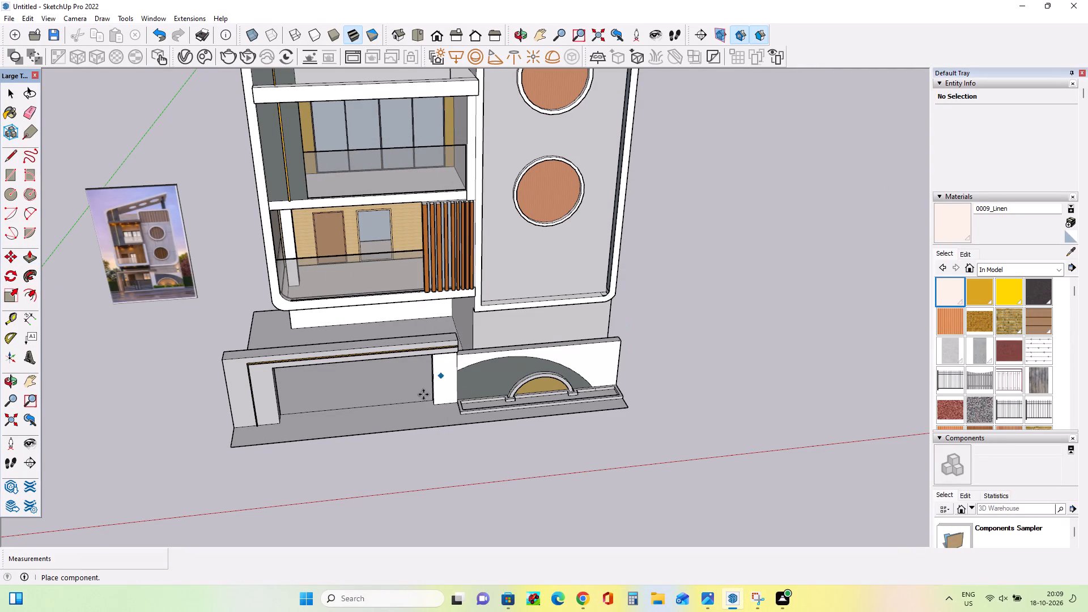
pyautogui.moveTo(453, 430); pyautogui.dragTo(445, 374, button='middle')
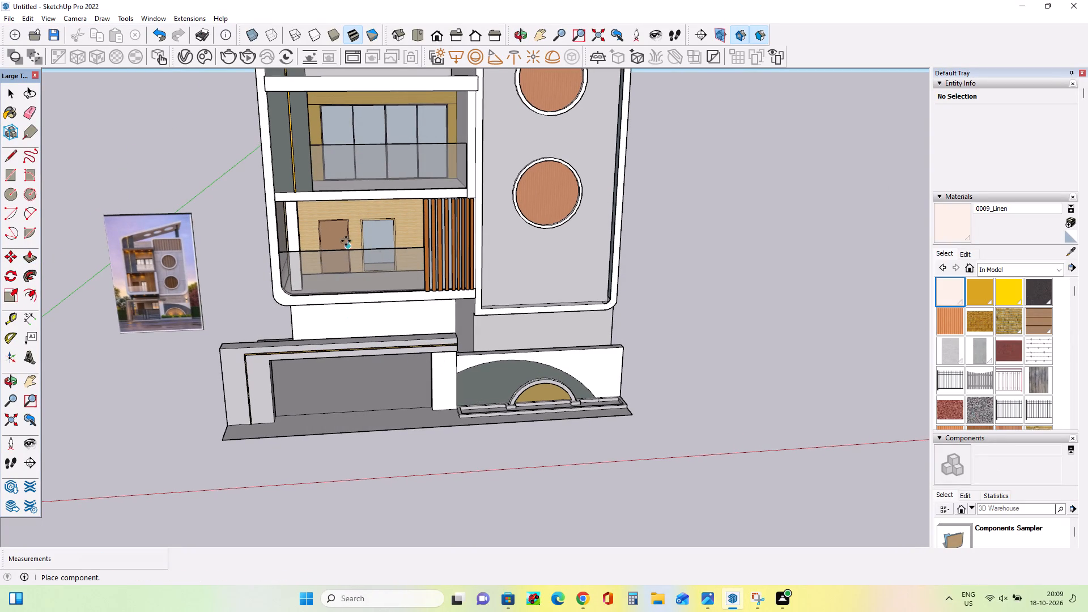
pyautogui.click(756, 368)
# Move the imported wood door about 2297' across the ground in front of the building.
pyautogui.scroll(-5, 705, 407)
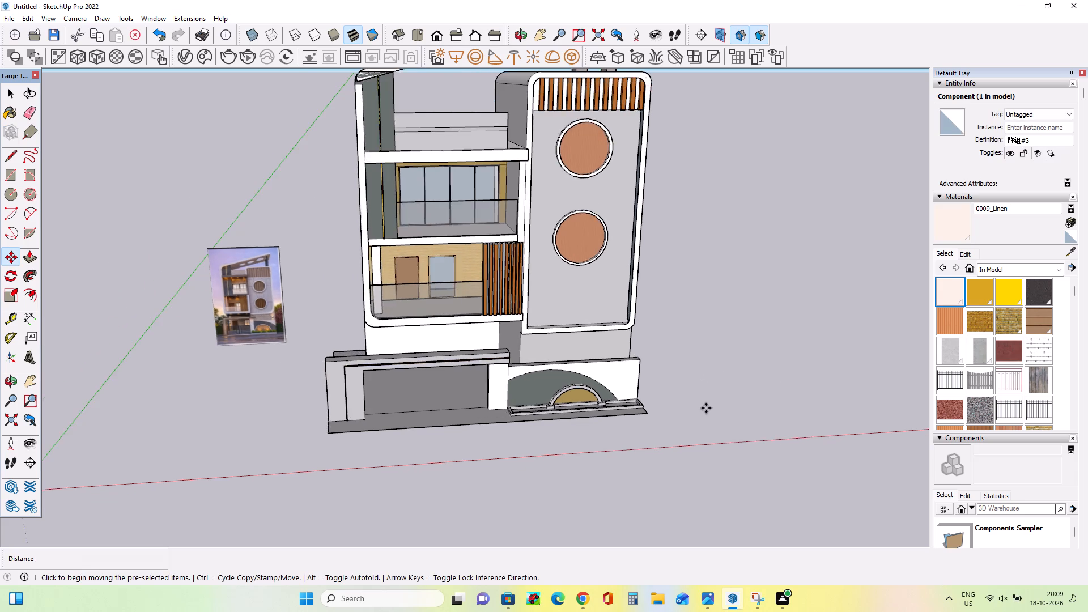
pyautogui.scroll(-1, 706, 408)
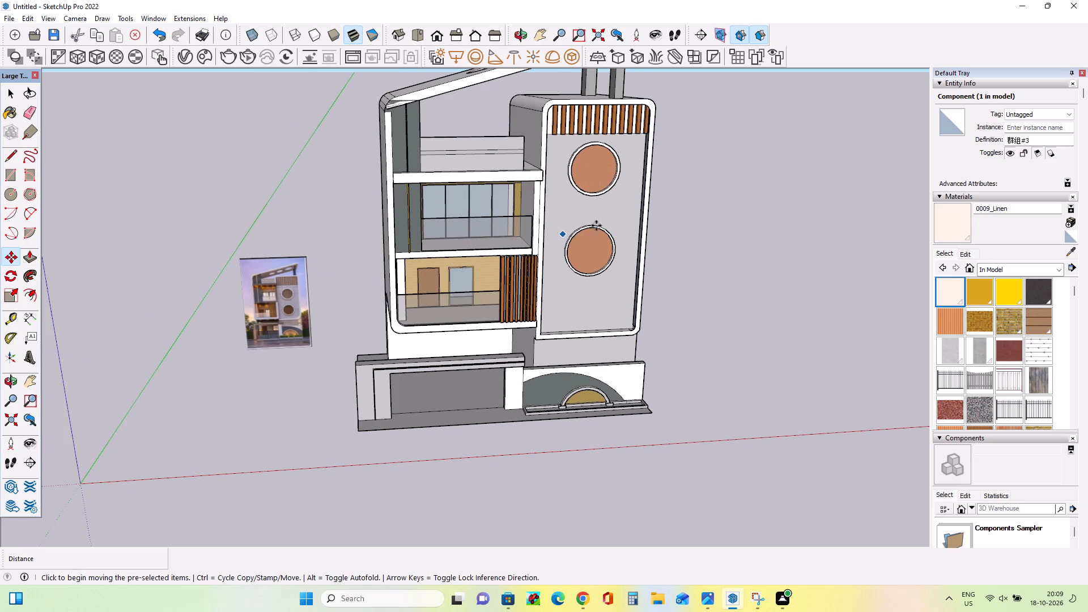
pyautogui.moveTo(620, 329); pyautogui.dragTo(515, 292, button='middle')
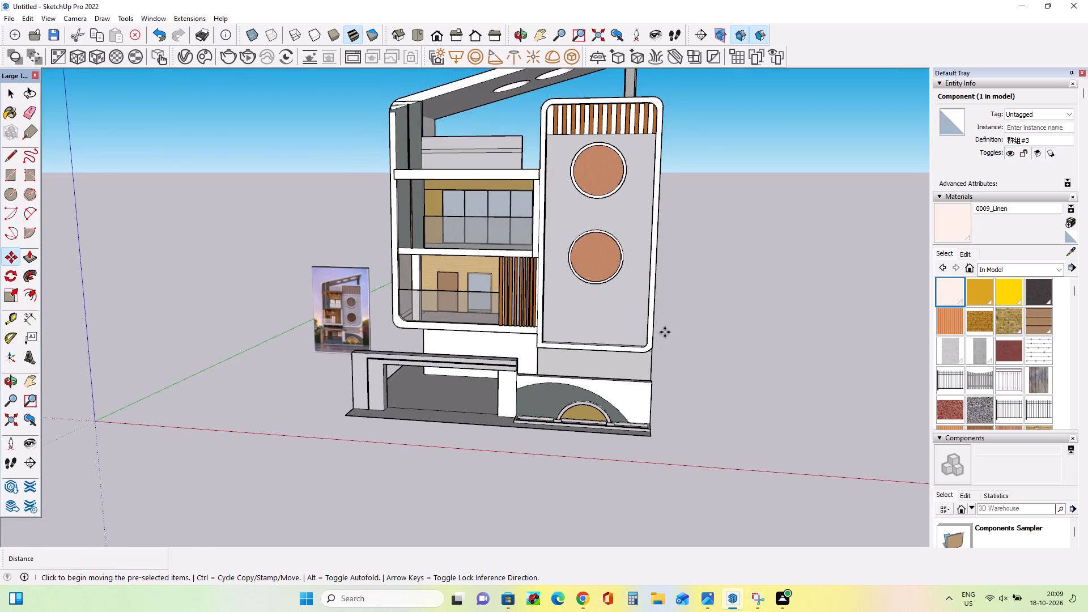
pyautogui.scroll(-3, 665, 332)
pyautogui.moveTo(684, 321); pyautogui.dragTo(694, 303, button='middle')
pyautogui.moveTo(594, 386); pyautogui.dragTo(826, 480, button='middle')
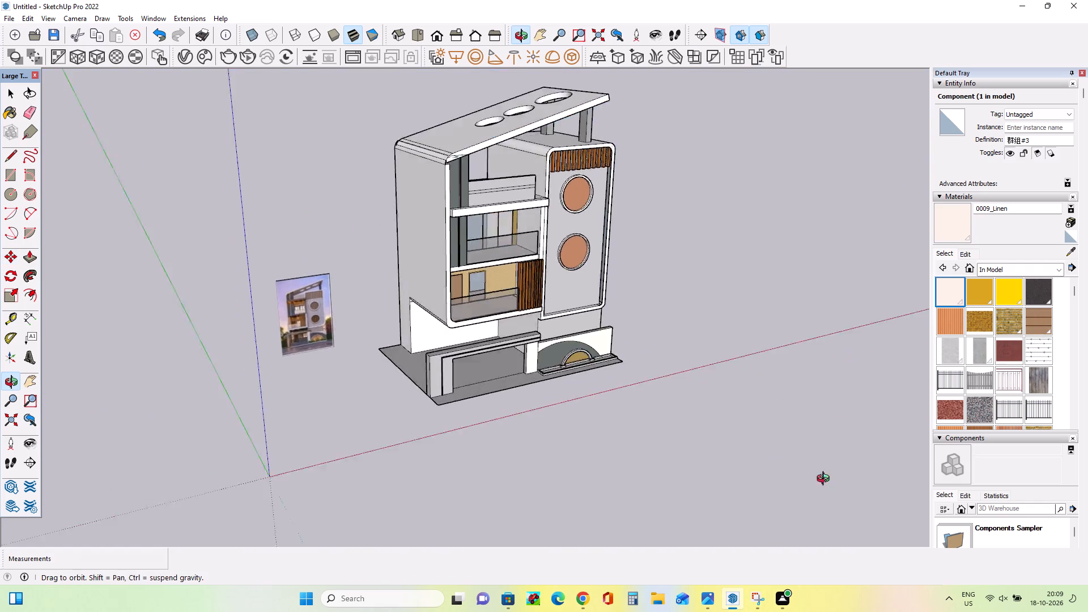
pyautogui.moveTo(826, 480); pyautogui.dragTo(895, 512, button='middle')
pyautogui.scroll(-3, 883, 510)
pyautogui.scroll(-7, 706, 364)
pyautogui.moveTo(508, 403); pyautogui.dragTo(144, 280, button='middle')
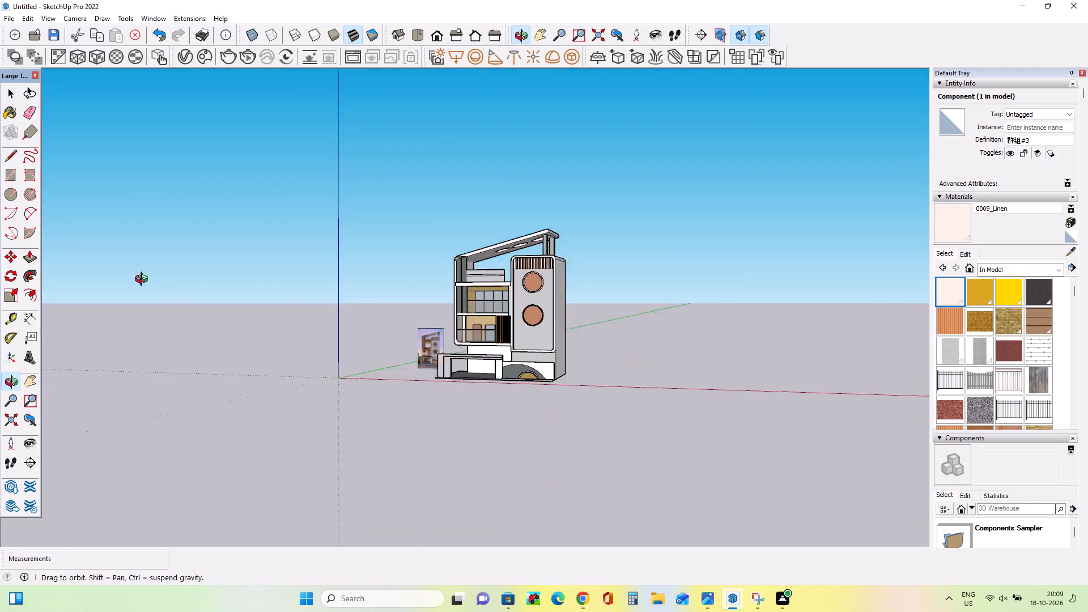
pyautogui.moveTo(144, 280); pyautogui.dragTo(304, 345, button='middle')
pyautogui.scroll(3, 495, 309)
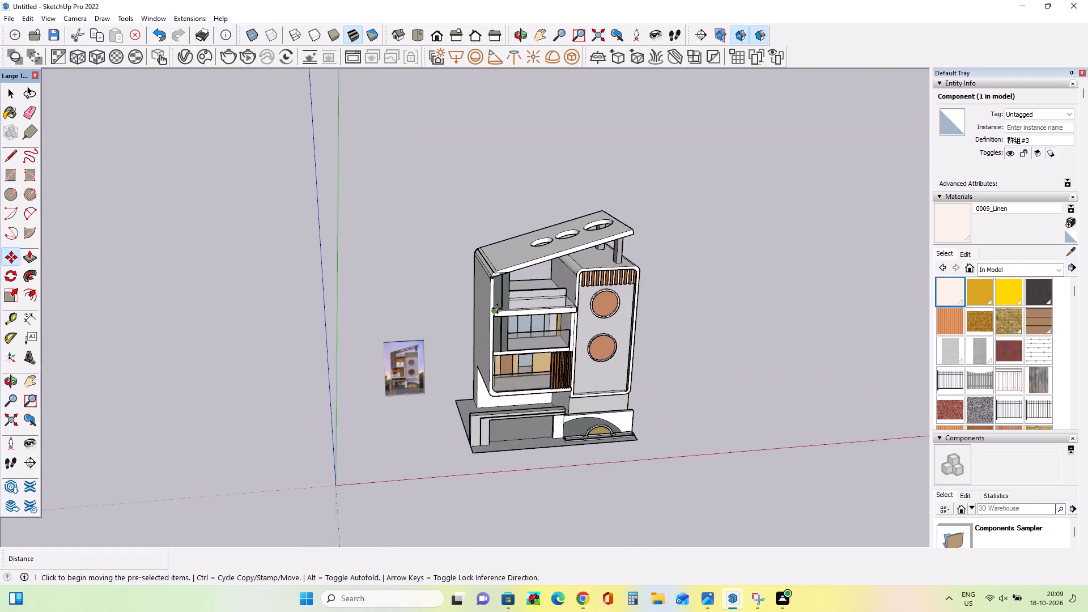
pyautogui.scroll(4, 497, 308)
pyautogui.click(380, 449)
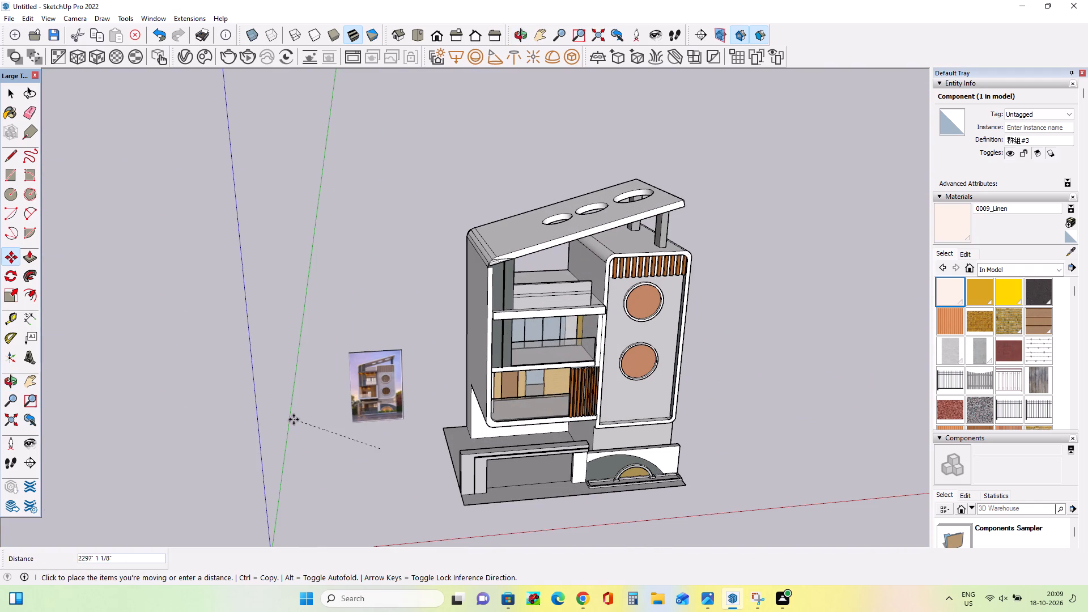
pyautogui.click(295, 420)
# Examine the building's front and entrance gate against the reference image.
pyautogui.scroll(9, 322, 440)
pyautogui.moveTo(396, 422); pyautogui.dragTo(605, 337, button='middle')
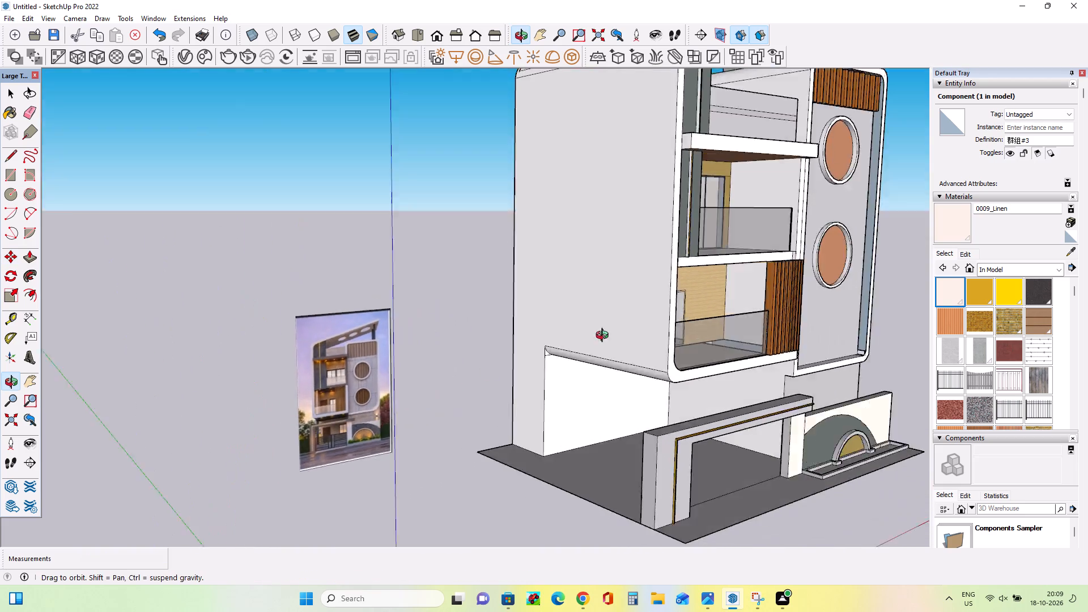
pyautogui.moveTo(605, 337); pyautogui.dragTo(138, 381, button='middle')
pyautogui.scroll(-10, 138, 381)
pyautogui.scroll(1, 146, 369)
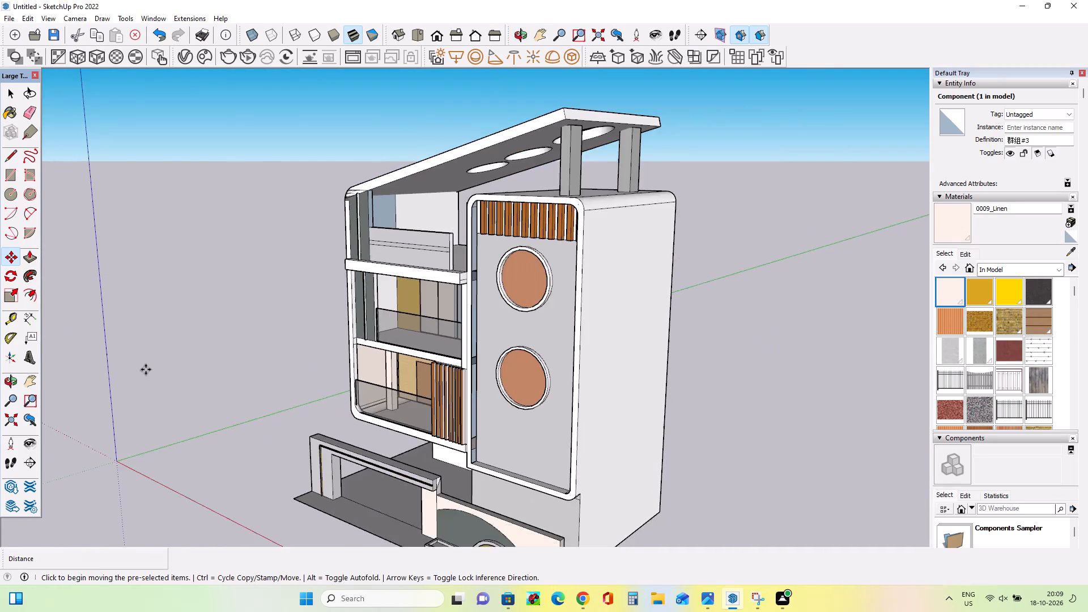
pyautogui.scroll(-10, 146, 369)
pyautogui.scroll(1, 319, 419)
pyautogui.moveTo(329, 419); pyautogui.dragTo(510, 420, button='middle')
pyautogui.scroll(3, 232, 503)
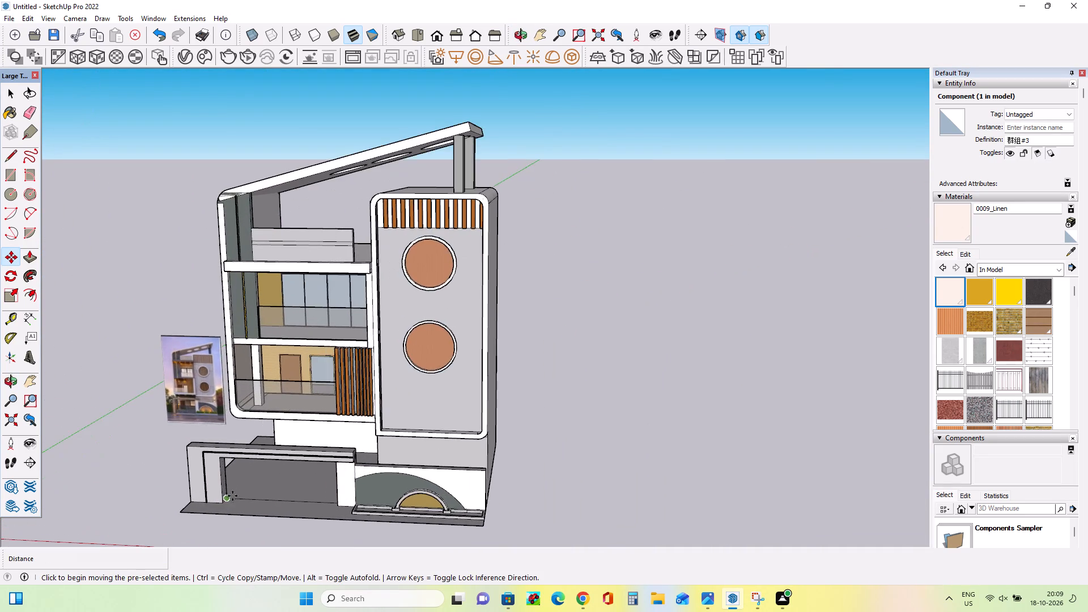
pyautogui.moveTo(235, 491); pyautogui.dragTo(256, 451, button='middle')
pyautogui.scroll(-1, 257, 451)
pyautogui.scroll(-8, 344, 448)
pyautogui.scroll(3, 252, 447)
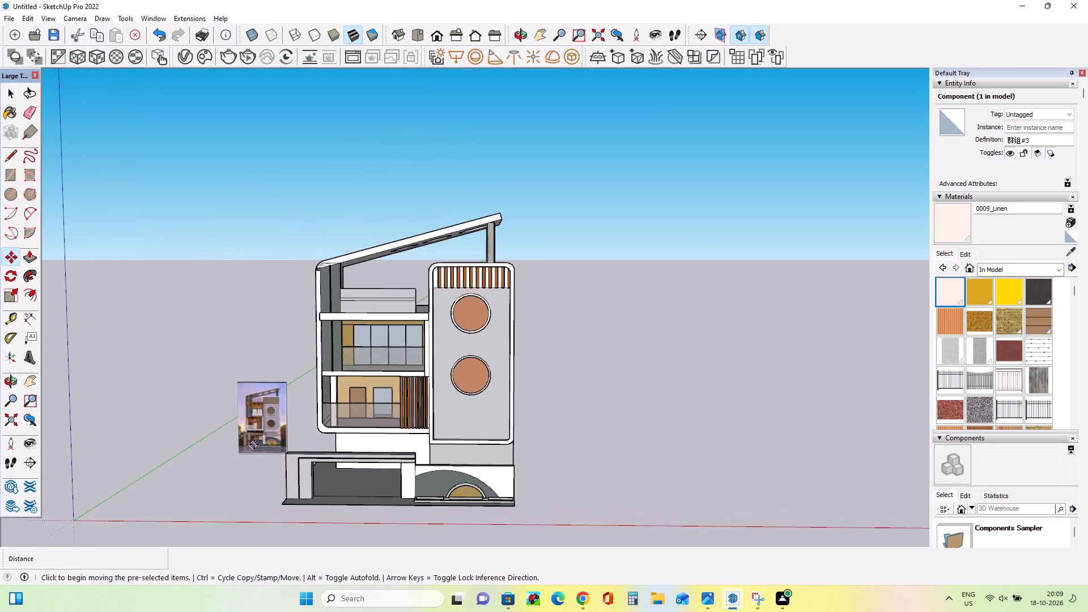
pyautogui.scroll(5, 254, 444)
pyautogui.moveTo(286, 449); pyautogui.dragTo(300, 477, button='middle')
pyautogui.scroll(-2, 413, 245)
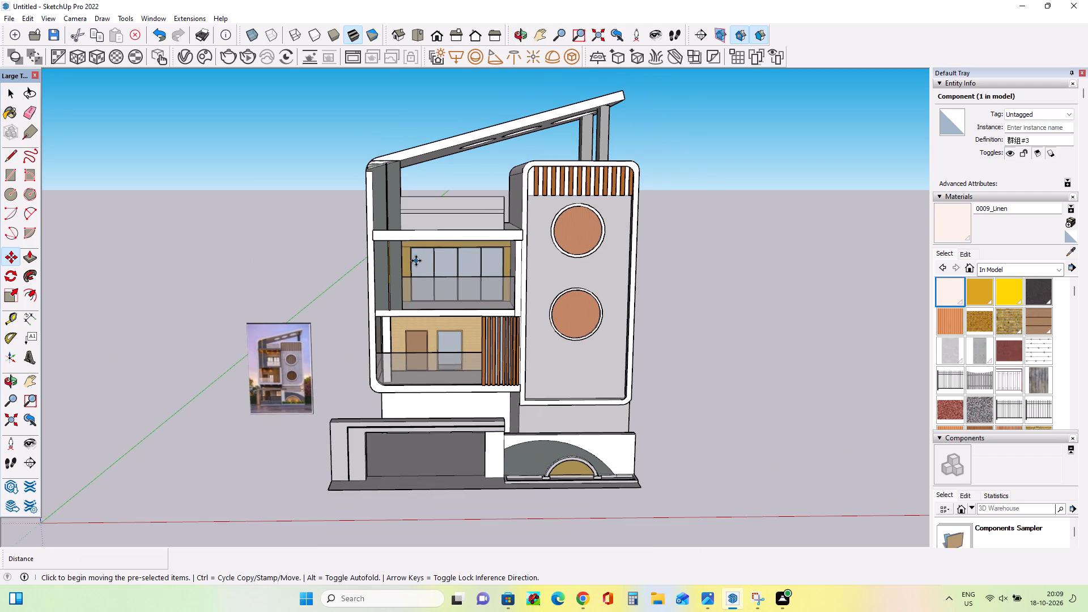
pyautogui.scroll(12, 266, 415)
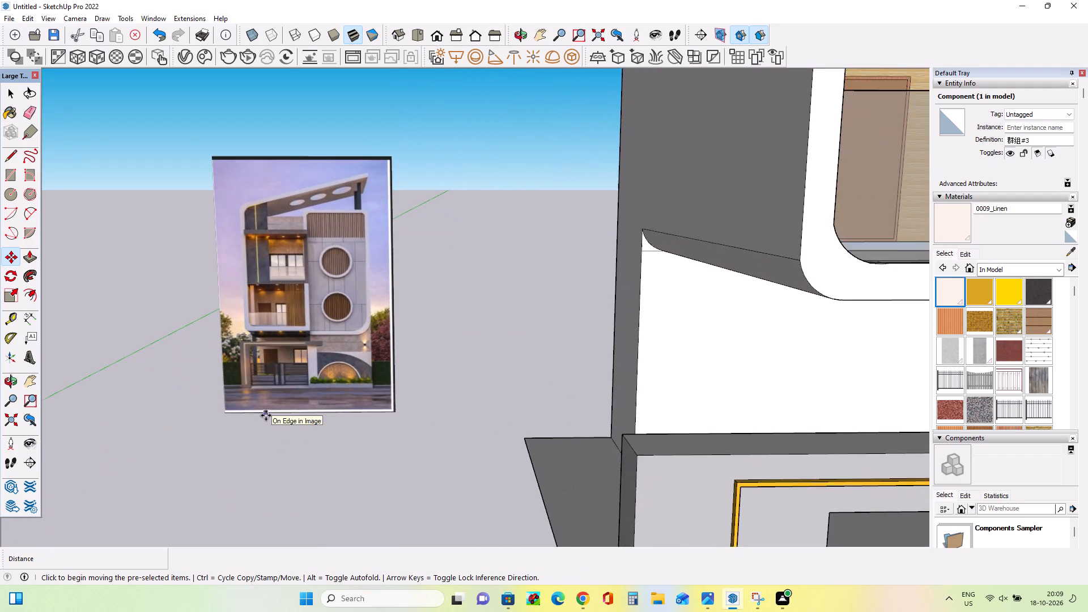
pyautogui.scroll(4, 266, 415)
pyautogui.scroll(1, 229, 379)
pyautogui.scroll(-11, 229, 379)
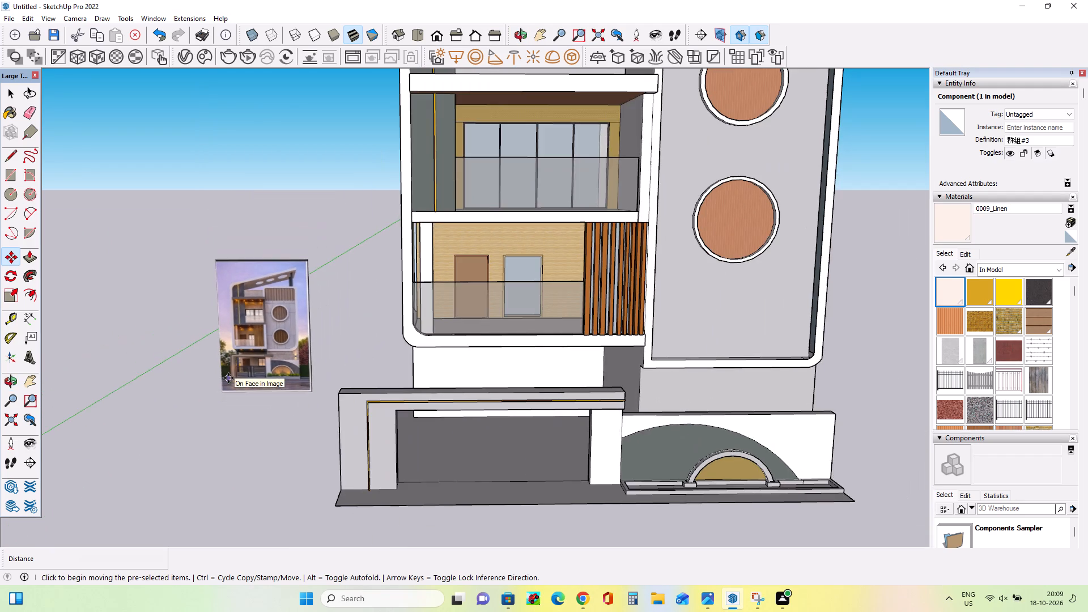
pyautogui.moveTo(235, 392); pyautogui.dragTo(255, 441, button='middle')
pyautogui.scroll(4, 276, 427)
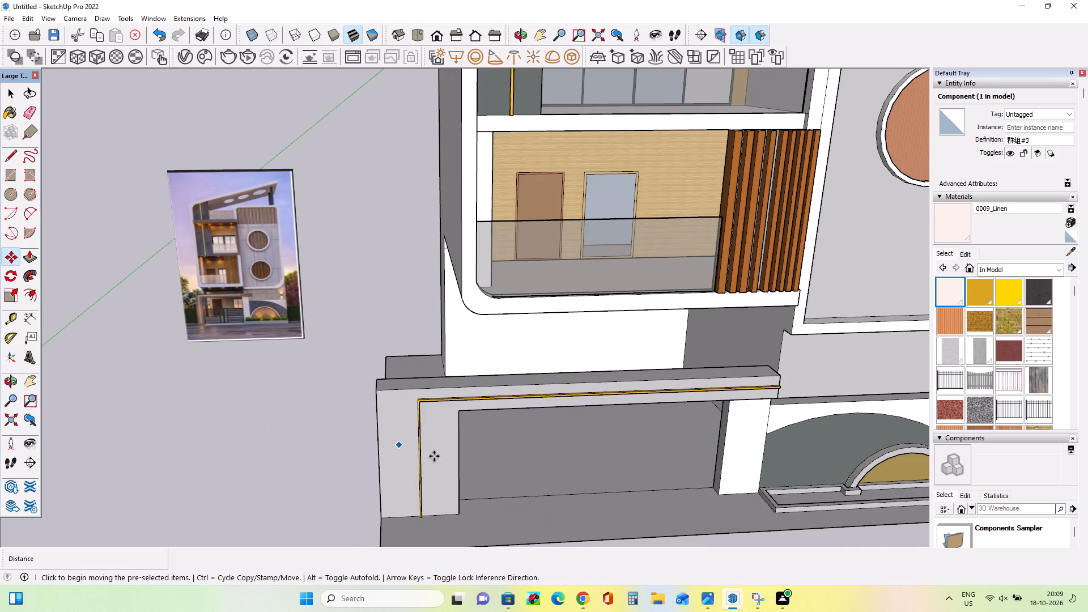
pyautogui.moveTo(434, 456); pyautogui.dragTo(431, 428, button='middle')
pyautogui.scroll(1, 267, 339)
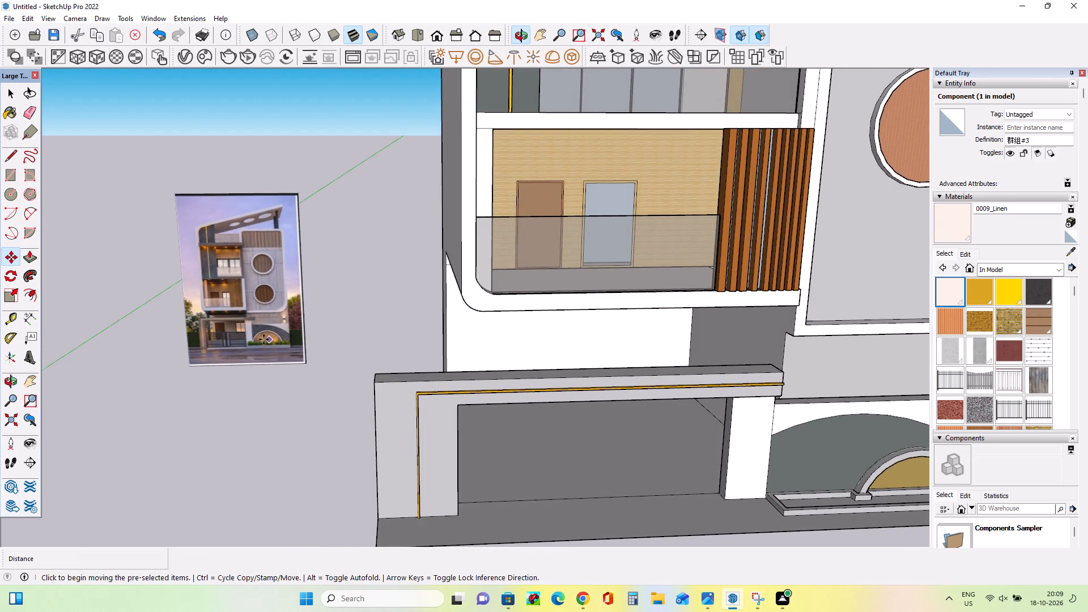
pyautogui.scroll(4, 263, 339)
pyautogui.scroll(-10, 231, 340)
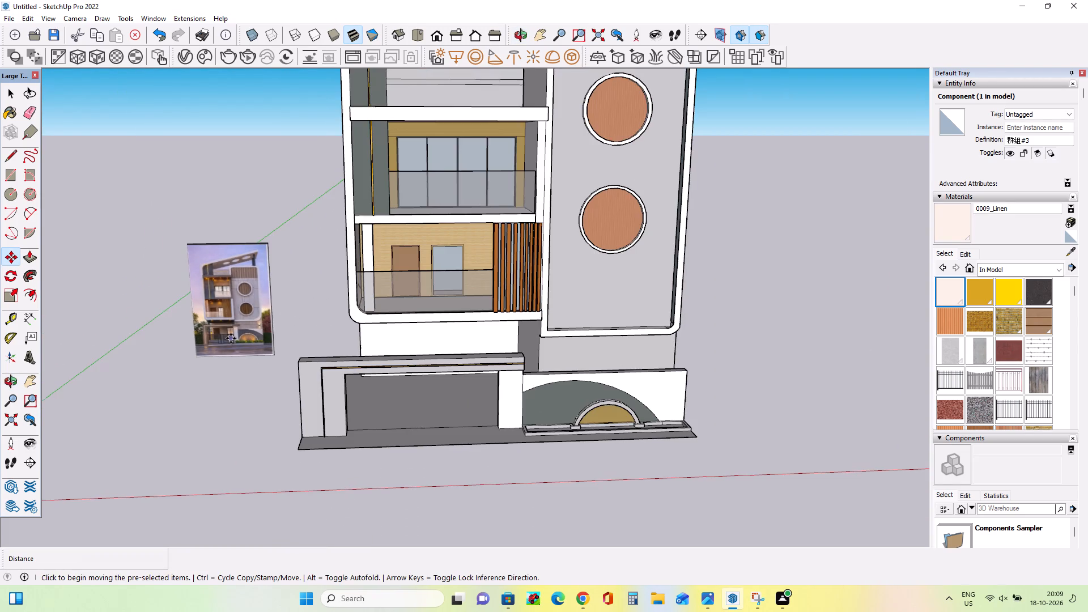
# Push the inner side face of the gate frame's left leg about 120' 3" to narrow the inner band.
pyautogui.moveTo(541, 465); pyautogui.dragTo(355, 479, button='middle')
pyautogui.click(31, 249)
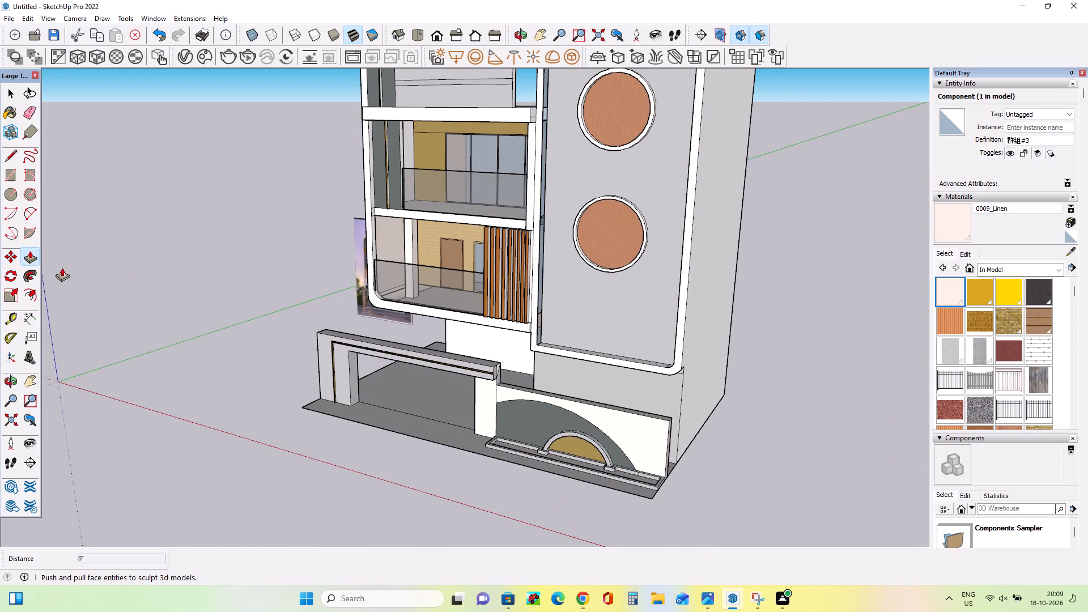
pyautogui.moveTo(350, 383); pyautogui.dragTo(342, 381)
pyautogui.moveTo(359, 401); pyautogui.dragTo(594, 351, button='middle')
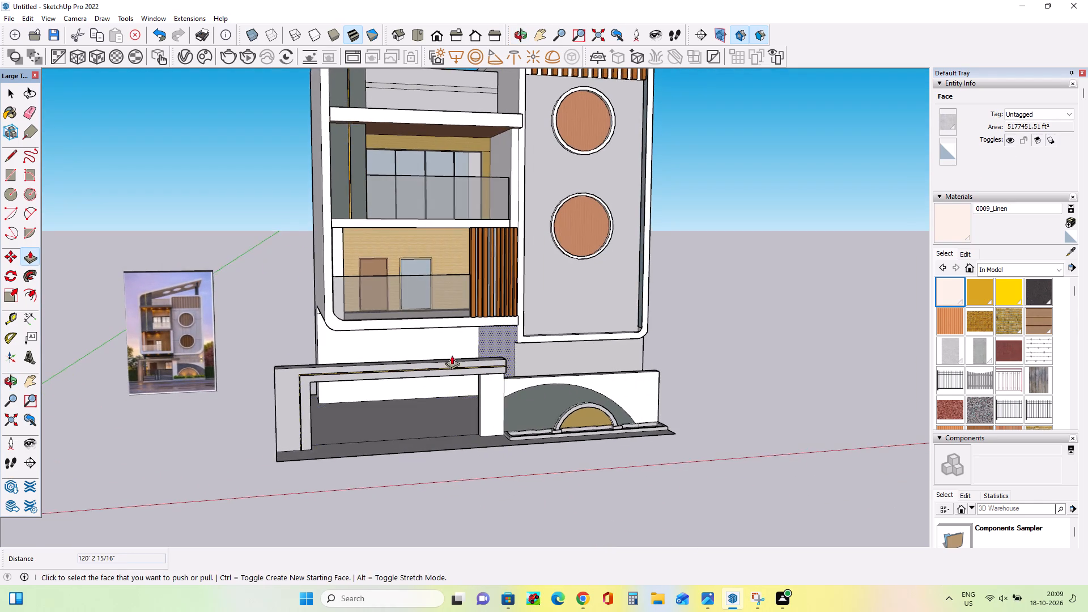
# Paint the outer and inner bands of the entrance gate frame with the Slate material.
pyautogui.moveTo(445, 375); pyautogui.dragTo(436, 397, button='middle')
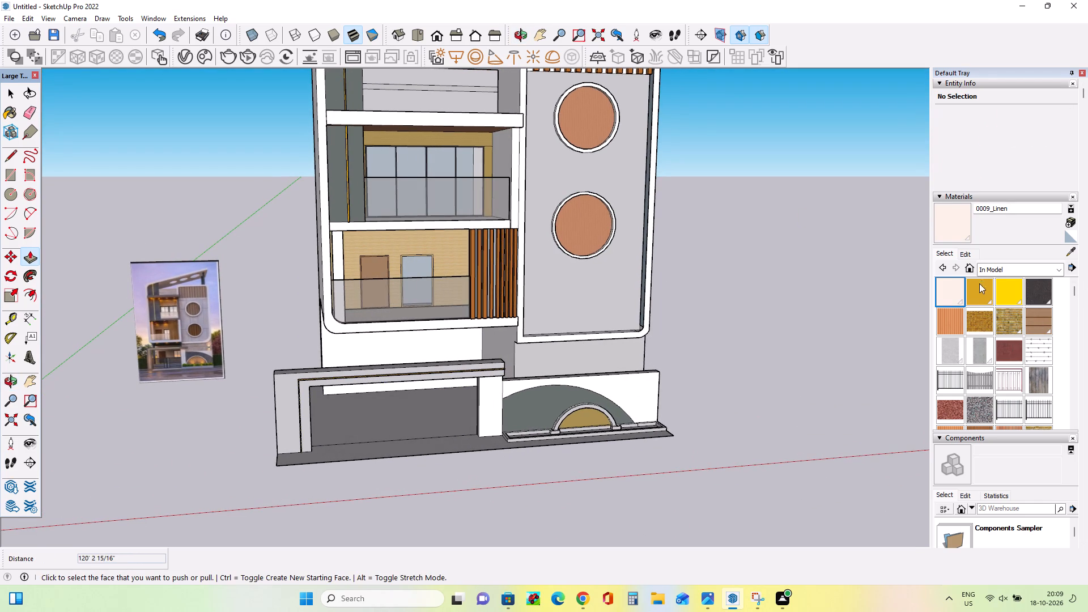
pyautogui.scroll(3, 997, 350)
pyautogui.scroll(-2, 997, 350)
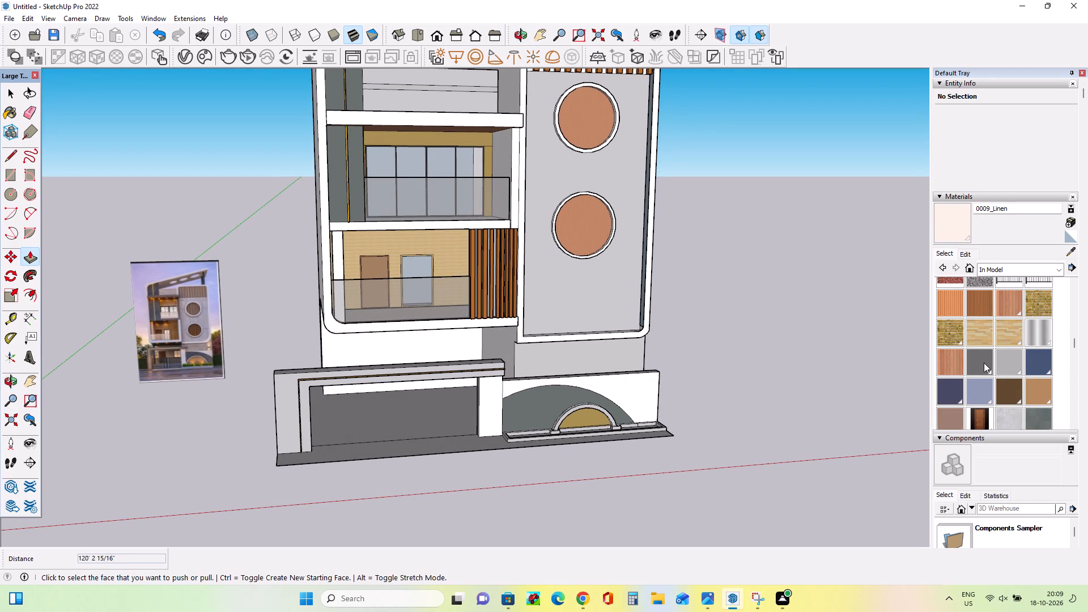
pyautogui.scroll(-2, 984, 363)
pyautogui.scroll(6, 984, 363)
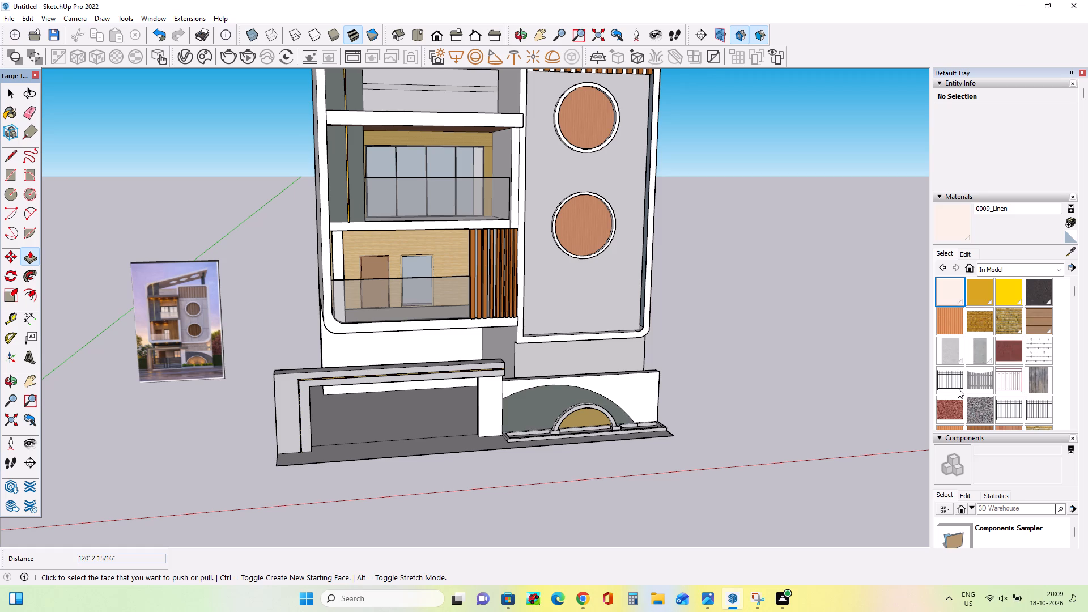
pyautogui.scroll(-2, 958, 388)
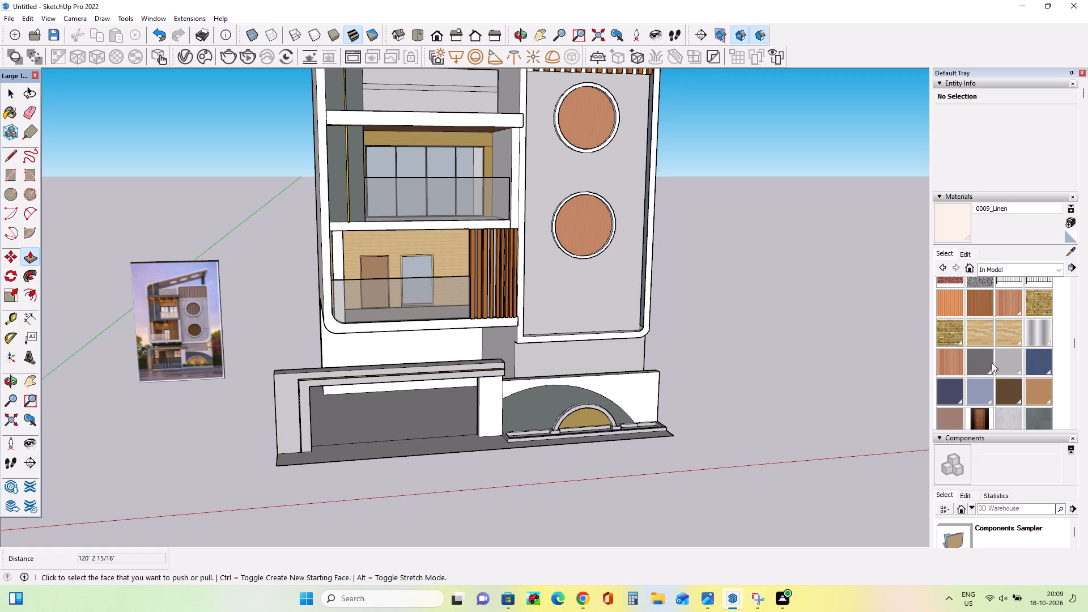
pyautogui.click(1035, 422)
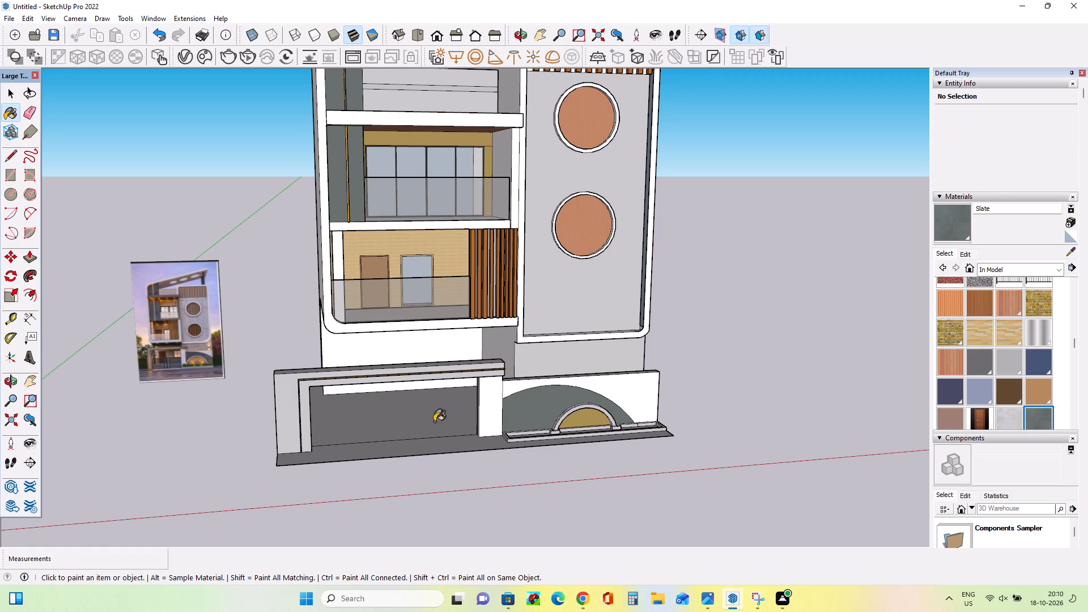
pyautogui.click(284, 415)
pyautogui.click(307, 410)
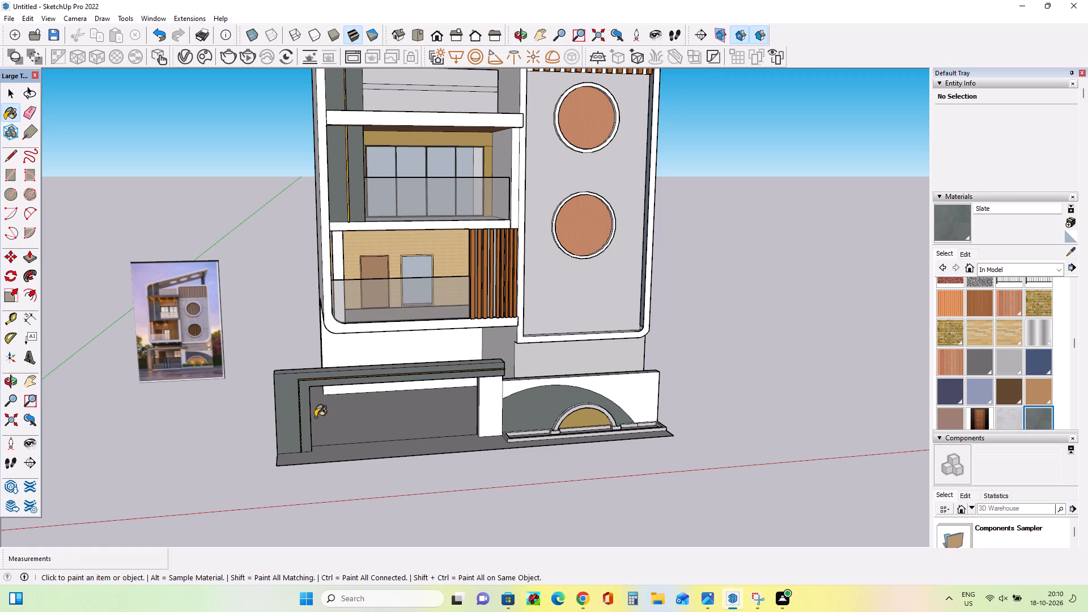
# Import the "wood+door (1)" model again and place it beside the tower with the round windows.
pyautogui.moveTo(325, 422); pyautogui.dragTo(394, 407, button='middle')
pyautogui.scroll(-3, 569, 420)
pyautogui.moveTo(596, 417); pyautogui.dragTo(407, 432, button='middle')
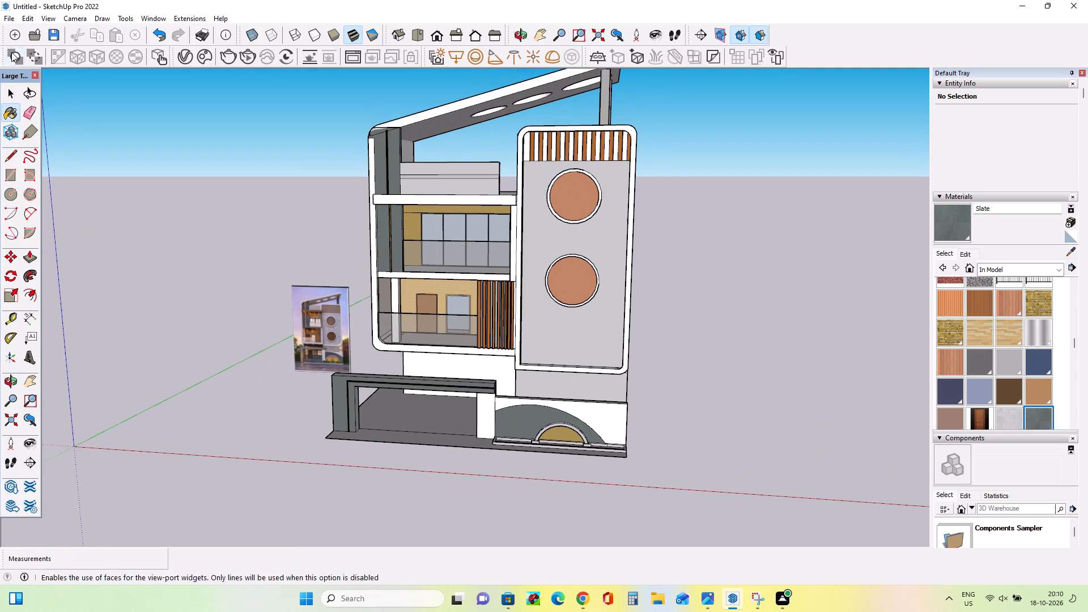
pyautogui.click(4, 15)
pyautogui.click(76, 210)
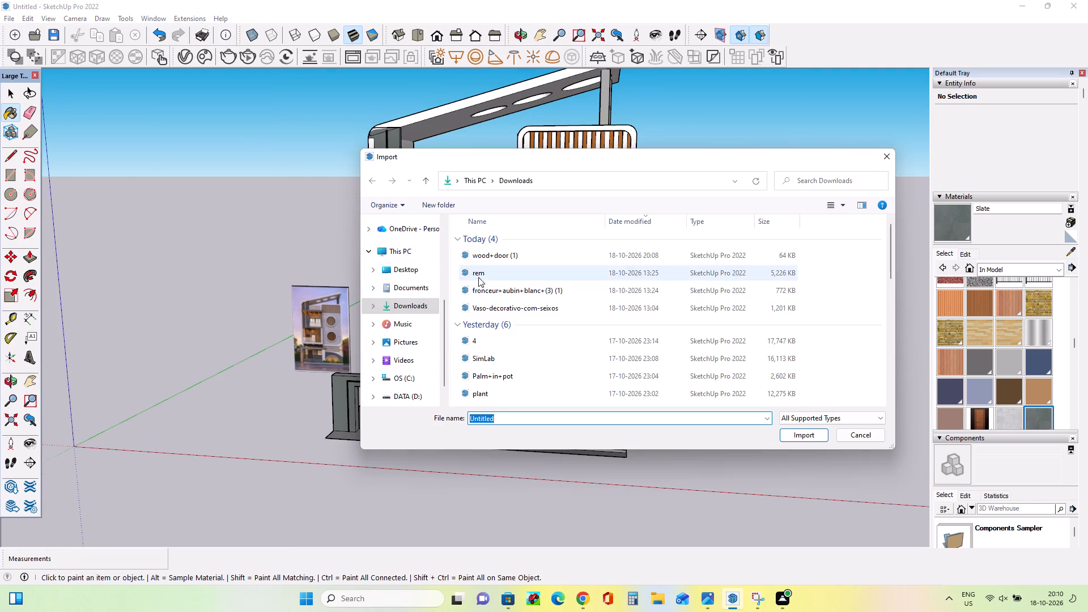
pyautogui.click(482, 258)
pyautogui.click(784, 437)
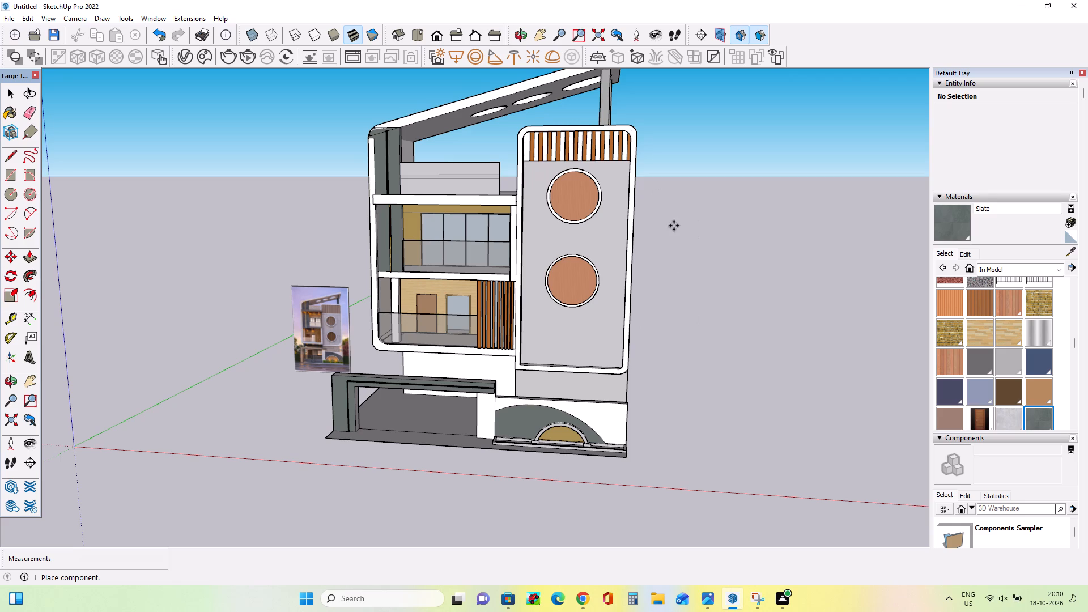
pyautogui.click(705, 235)
# Move the newly imported wood door about 4253' 4" to the ground-floor opening behind the entrance gate.
pyautogui.scroll(-3, 622, 337)
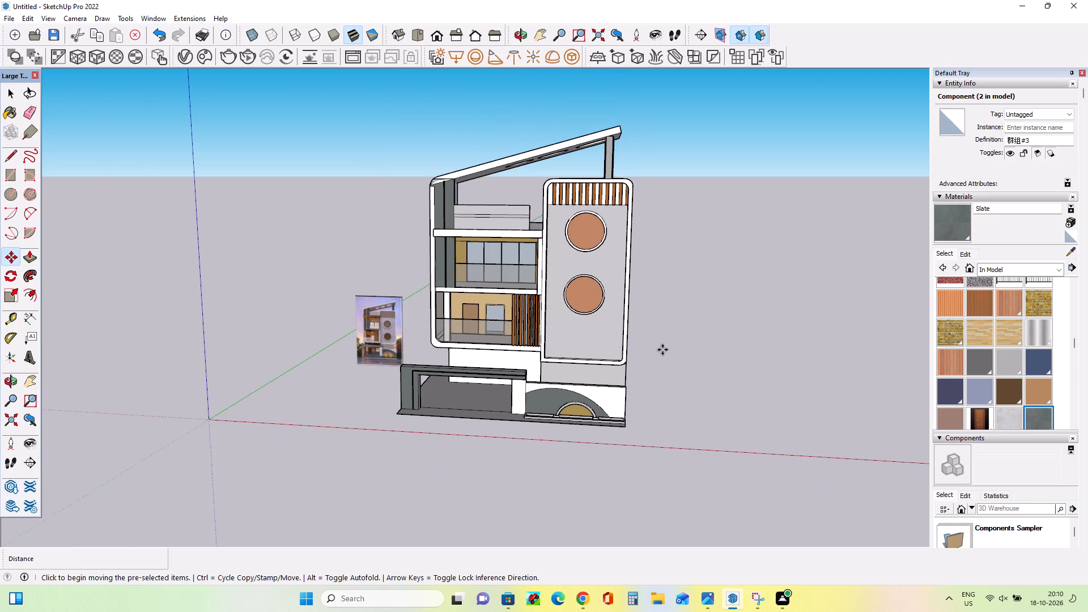
pyautogui.click(669, 397)
pyautogui.click(449, 410)
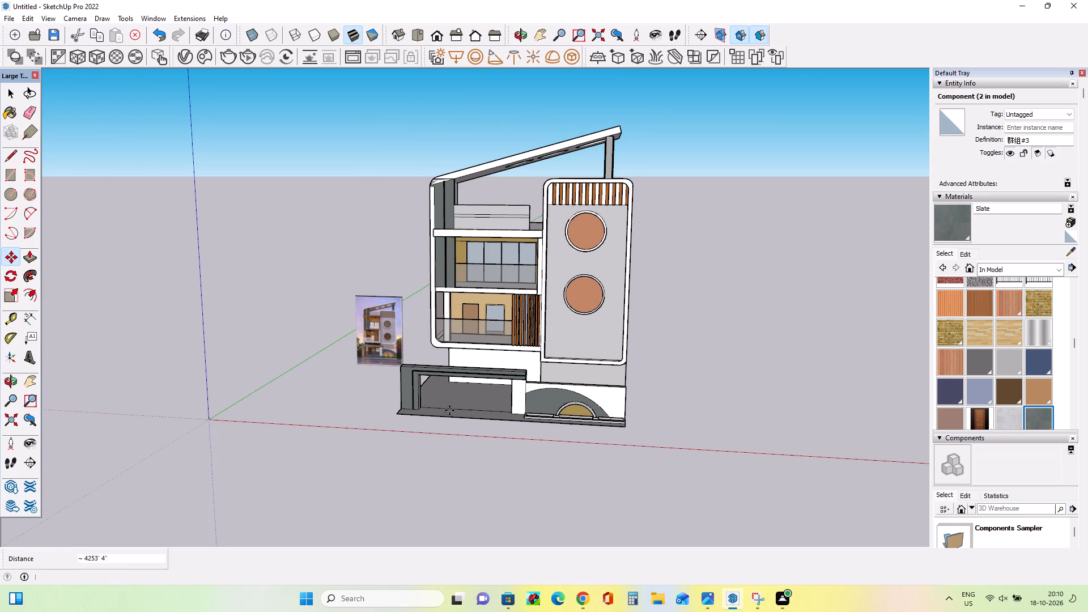
pyautogui.moveTo(511, 404); pyautogui.dragTo(918, 452, button='middle')
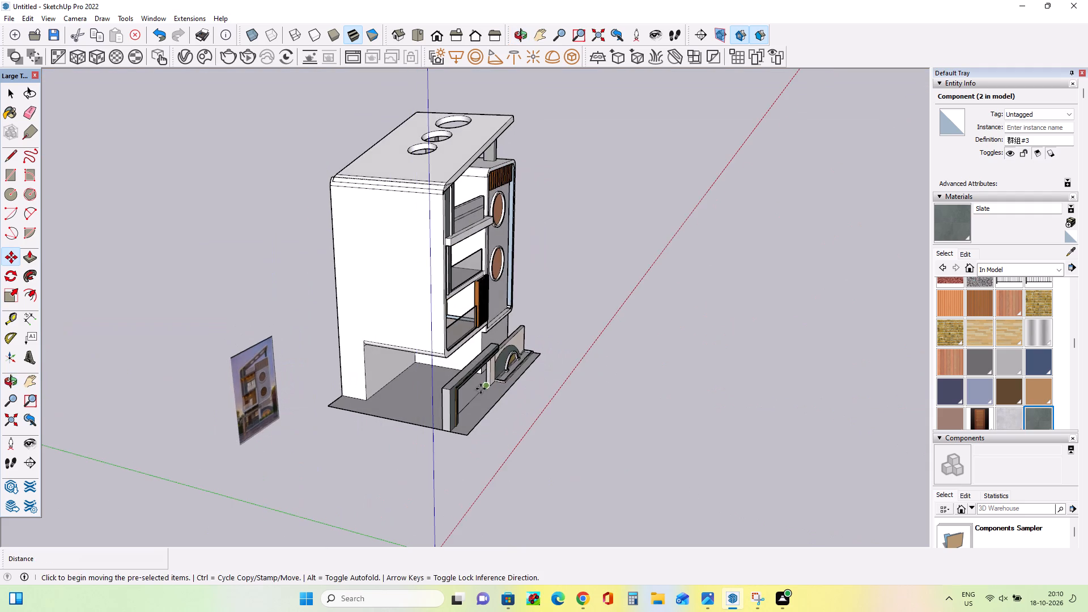
# Examine the whole building from behind, the side and the front, and clear the selection.
pyautogui.moveTo(481, 389); pyautogui.dragTo(1013, 283, button='middle')
pyautogui.moveTo(424, 399); pyautogui.dragTo(833, 411, button='middle')
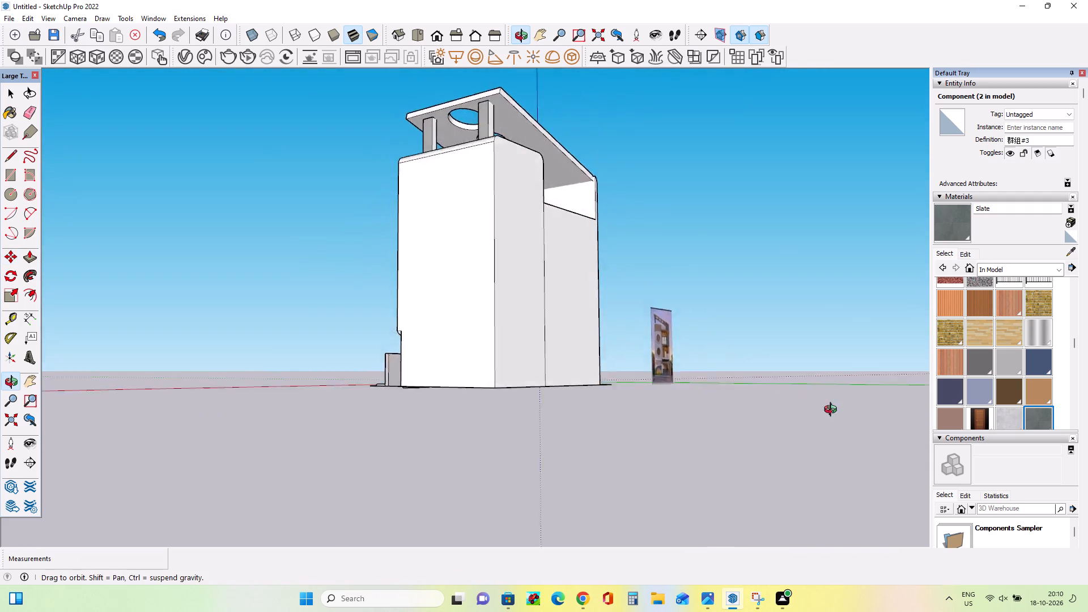
pyautogui.moveTo(833, 411); pyautogui.dragTo(882, 437, button='middle')
pyautogui.moveTo(233, 376); pyautogui.dragTo(868, 411, button='middle')
pyautogui.moveTo(207, 398); pyautogui.dragTo(431, 440, button='middle')
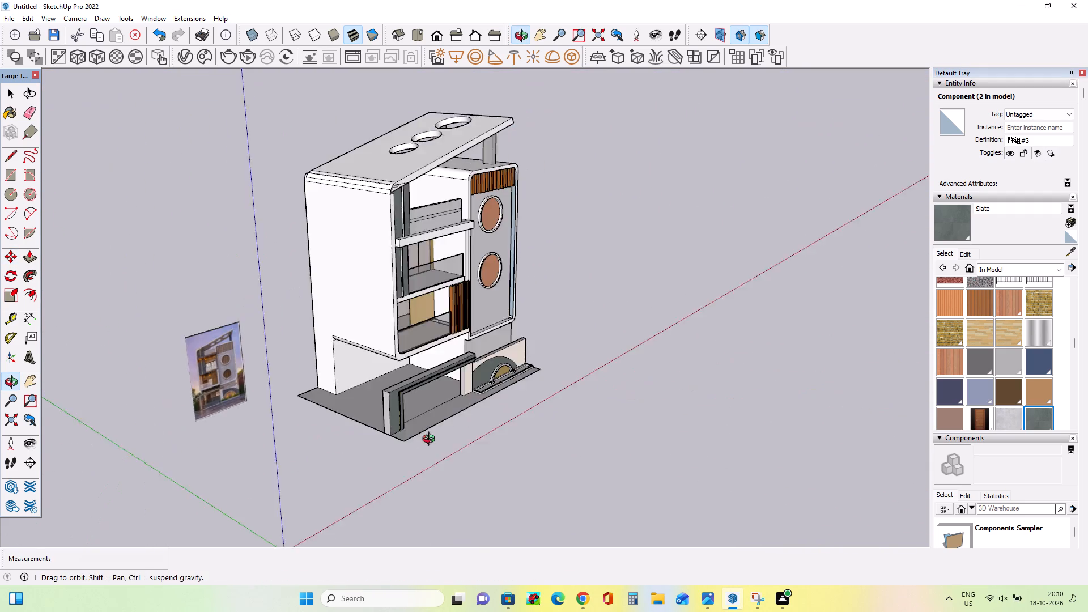
pyautogui.moveTo(431, 440); pyautogui.dragTo(110, 402, button='middle')
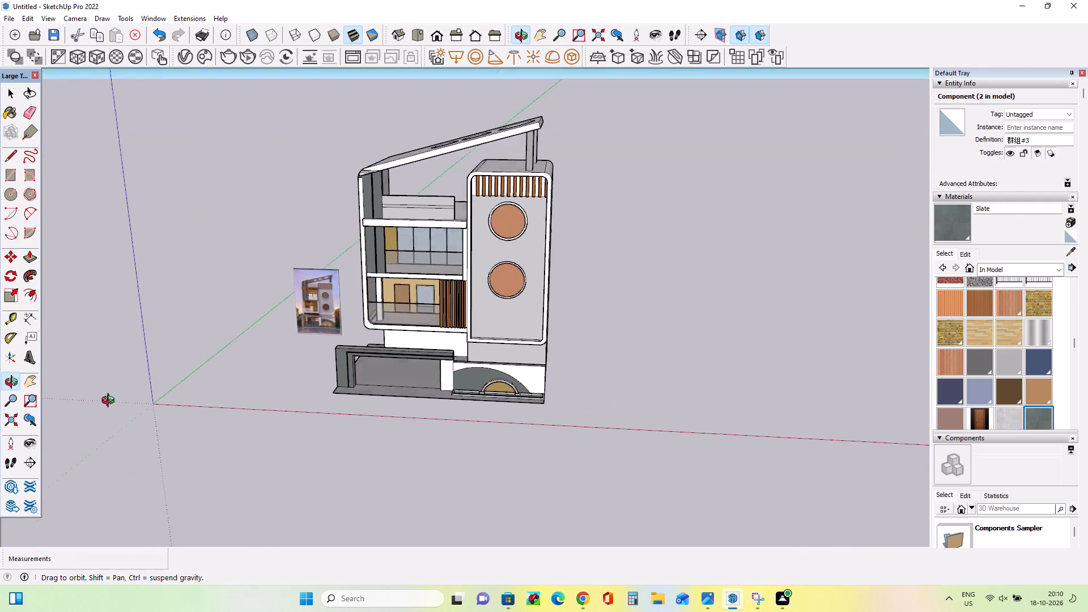
pyautogui.moveTo(110, 402); pyautogui.dragTo(118, 393, button='middle')
pyautogui.scroll(6, 345, 361)
pyautogui.click(30, 381)
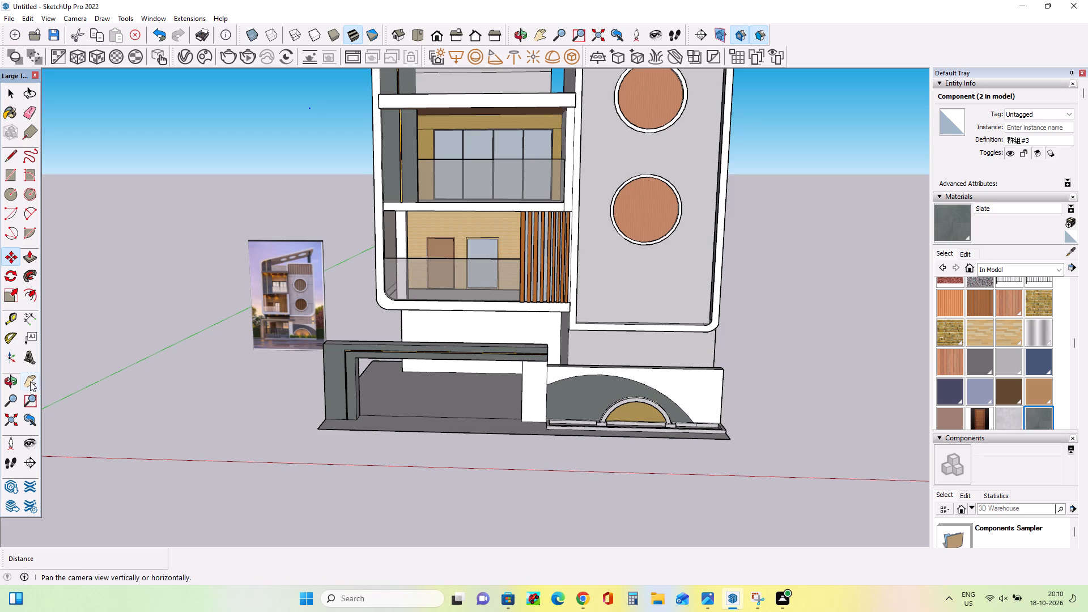
pyautogui.moveTo(187, 342); pyautogui.dragTo(164, 421)
pyautogui.moveTo(363, 425); pyautogui.dragTo(373, 370, button='middle')
pyautogui.moveTo(405, 409); pyautogui.dragTo(389, 364)
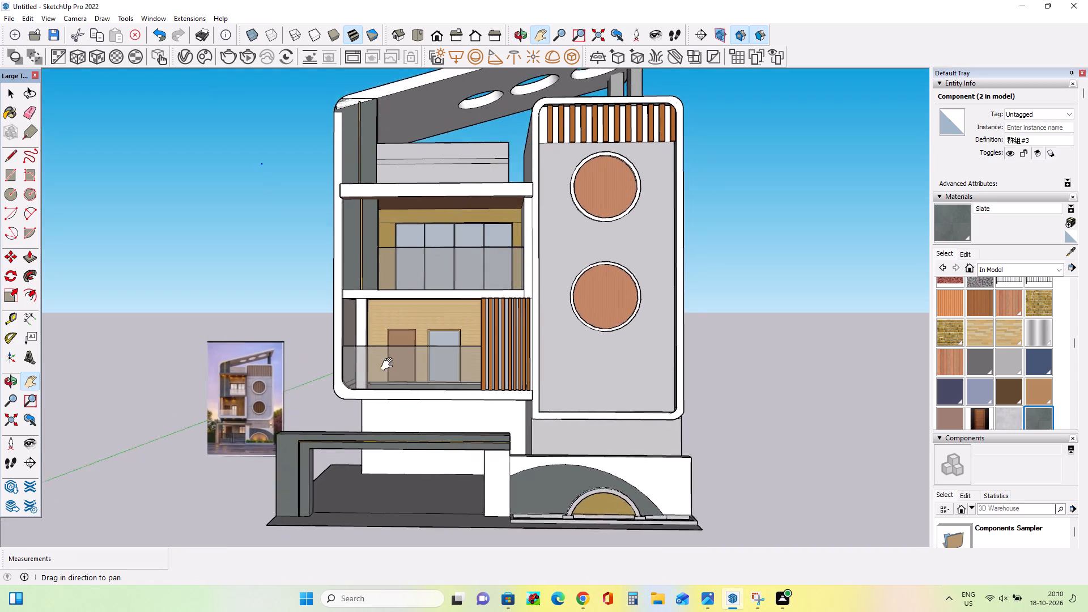
pyautogui.moveTo(389, 364); pyautogui.dragTo(392, 389)
pyautogui.moveTo(405, 393); pyautogui.dragTo(401, 453, button='middle')
pyautogui.scroll(-1, 268, 427)
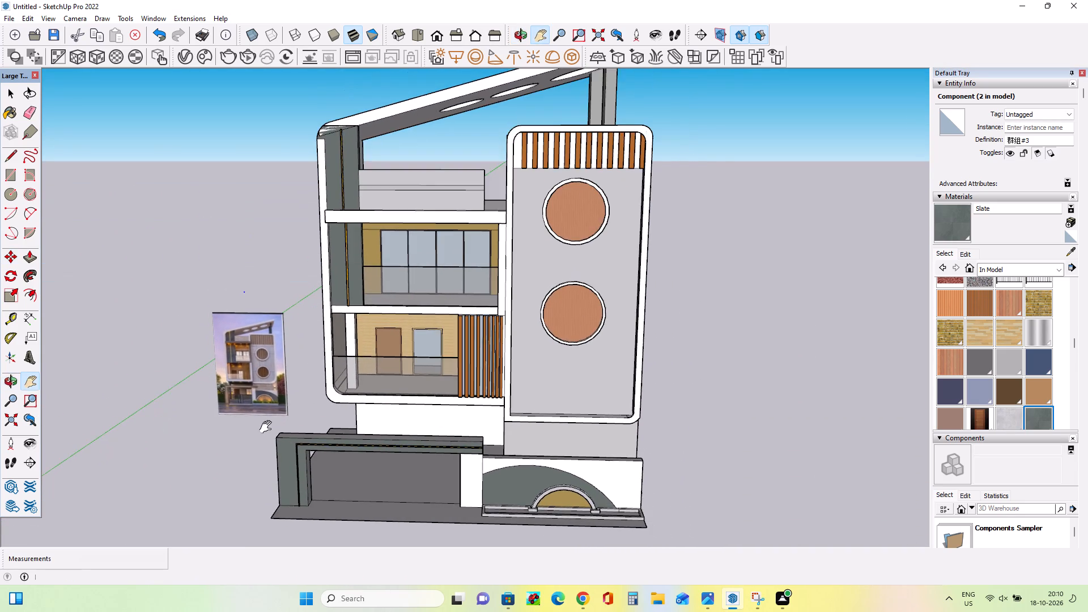
pyautogui.moveTo(276, 444); pyautogui.dragTo(296, 458, button='middle')
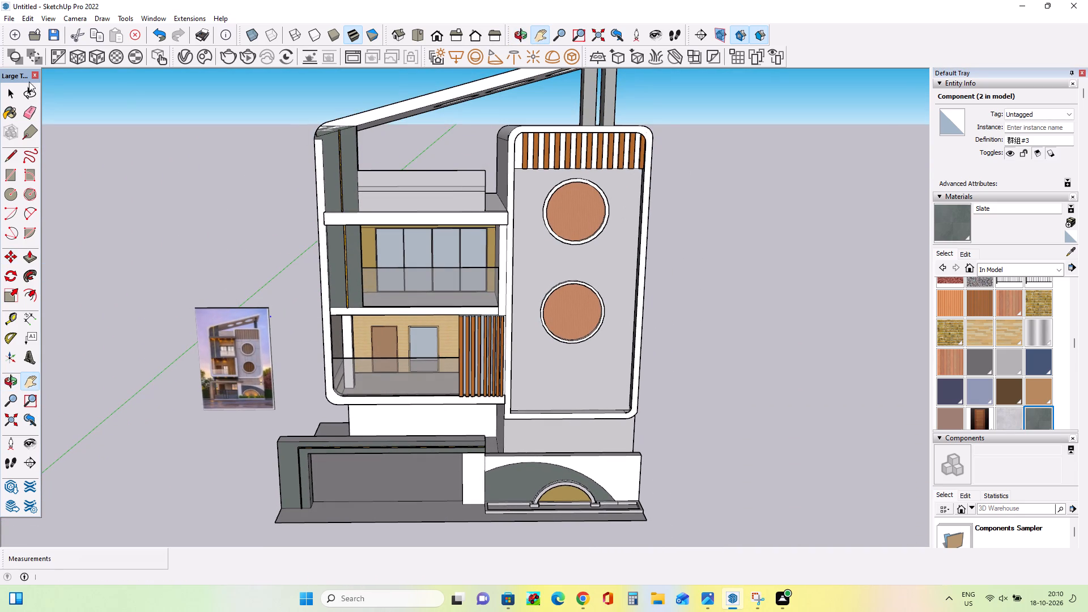
pyautogui.click(10, 90)
pyautogui.moveTo(750, 350); pyautogui.dragTo(743, 398)
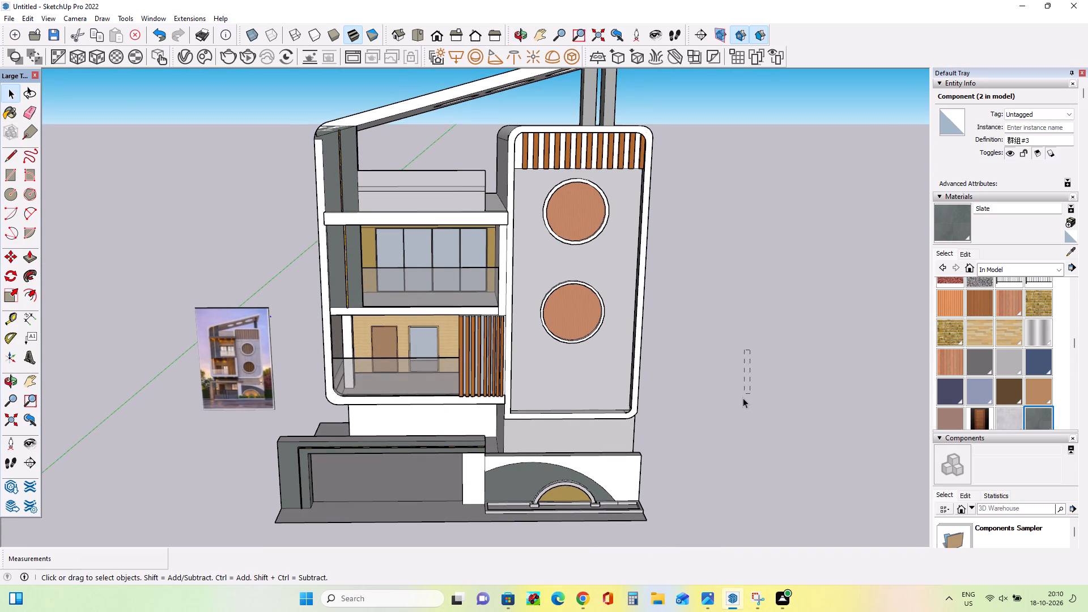
pyautogui.moveTo(743, 398); pyautogui.dragTo(742, 400)
pyautogui.click(730, 405)
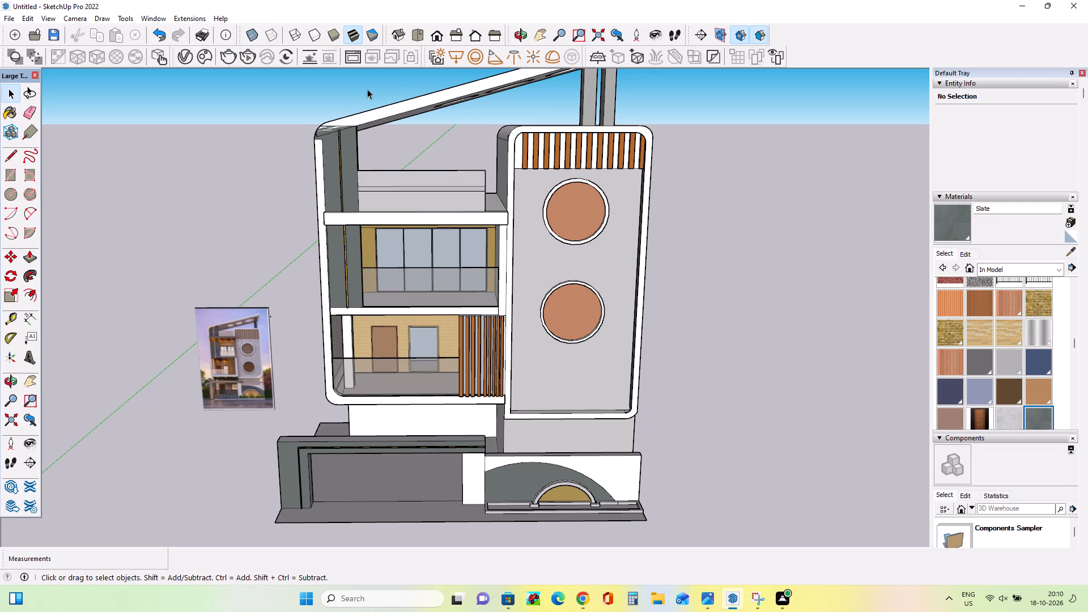
pyautogui.moveTo(734, 252); pyautogui.dragTo(676, 168)
pyautogui.moveTo(745, 302); pyautogui.dragTo(838, 215)
# Compare the facade's balconies and entrance gate area with the reference image.
pyautogui.moveTo(558, 277); pyautogui.dragTo(553, 319, button='middle')
pyautogui.scroll(2, 538, 321)
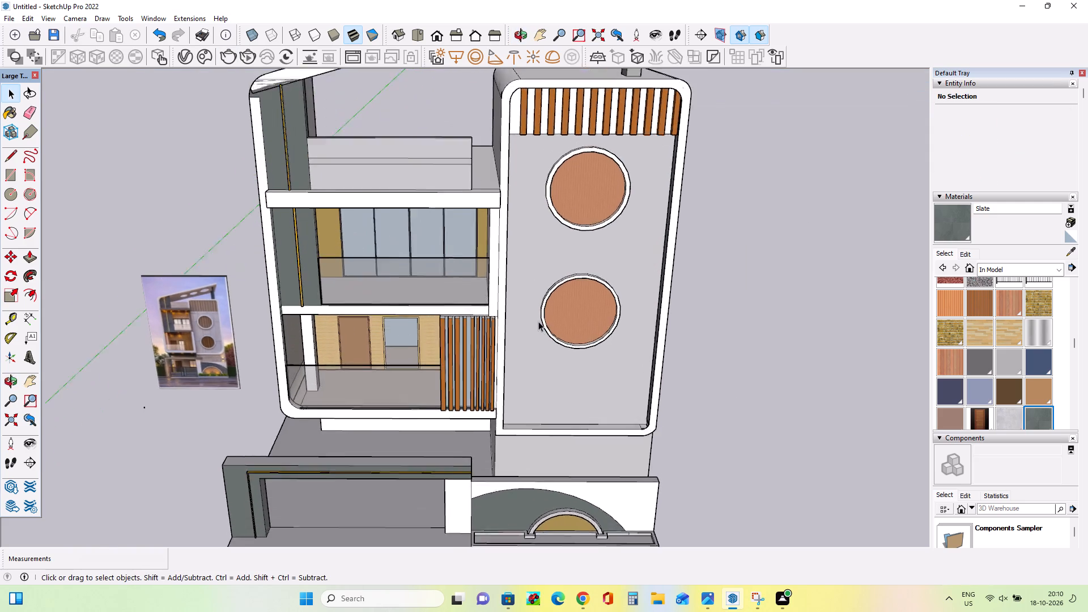
pyautogui.scroll(4, 538, 321)
pyautogui.scroll(-8, 538, 321)
pyautogui.moveTo(530, 338); pyautogui.dragTo(519, 294, button='middle')
pyautogui.scroll(12, 239, 399)
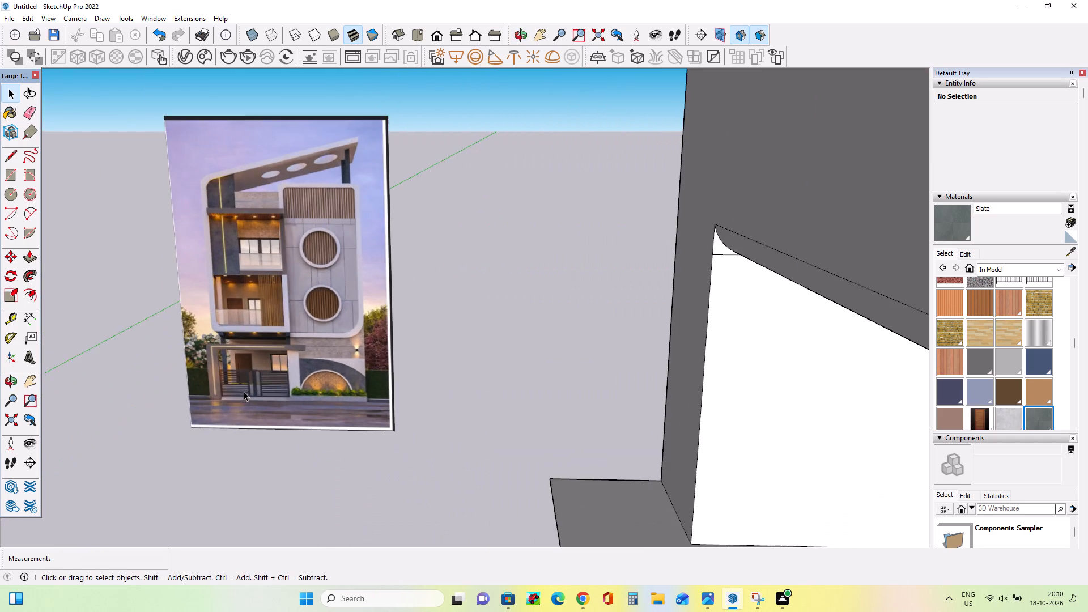
pyautogui.scroll(3, 244, 391)
pyautogui.scroll(-15, 244, 391)
pyautogui.moveTo(244, 391); pyautogui.dragTo(240, 361, button='middle')
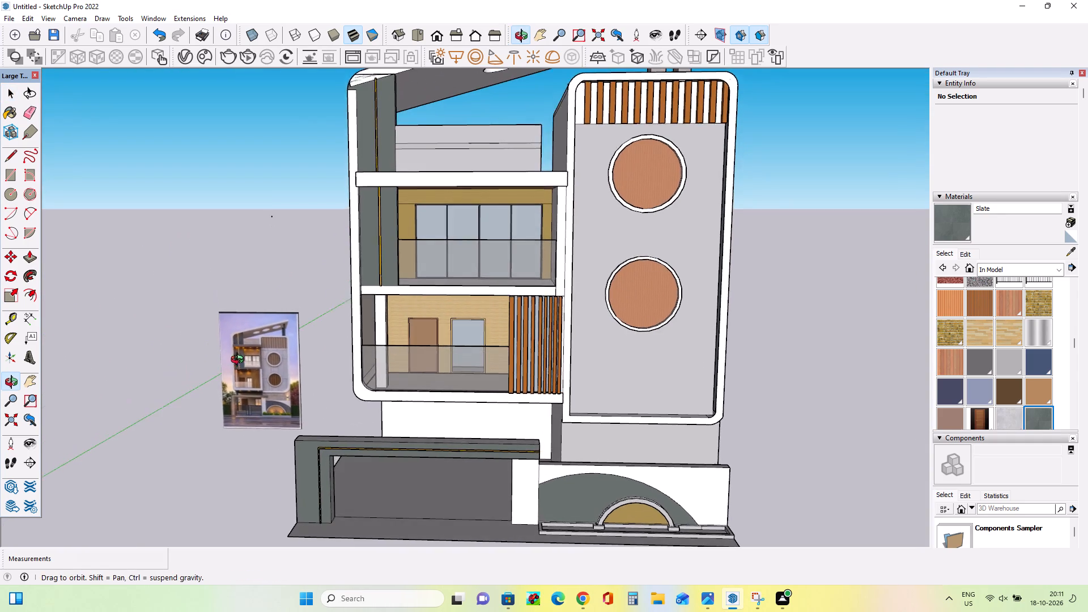
pyautogui.moveTo(240, 361); pyautogui.dragTo(240, 360, button='middle')
pyautogui.scroll(-2, 241, 356)
pyautogui.moveTo(314, 356); pyautogui.dragTo(336, 363, button='middle')
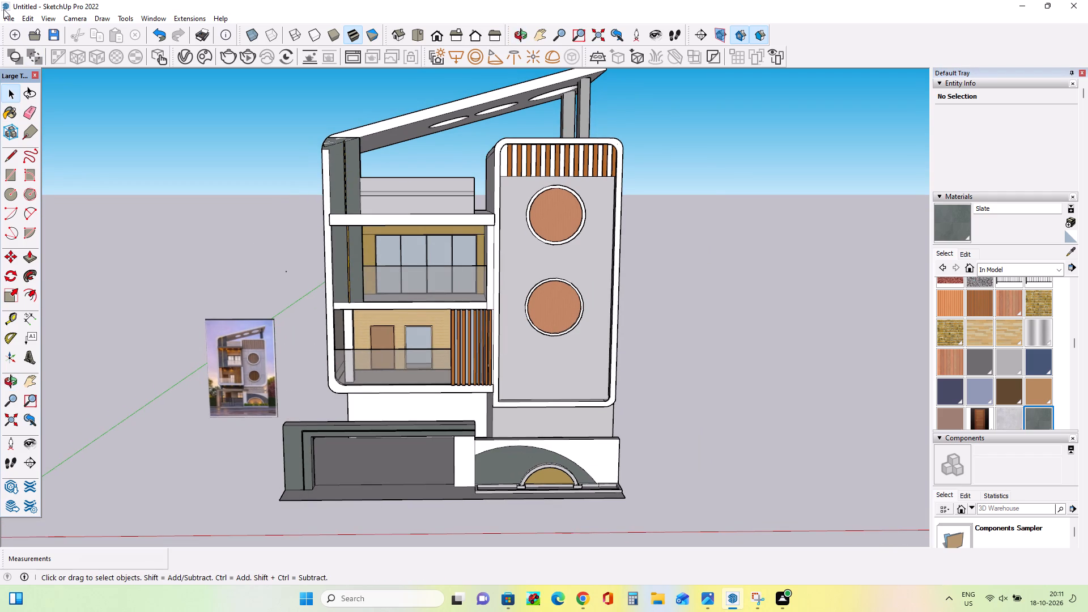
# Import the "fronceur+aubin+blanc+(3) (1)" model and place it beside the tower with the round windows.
pyautogui.click(4, 12)
pyautogui.click(7, 23)
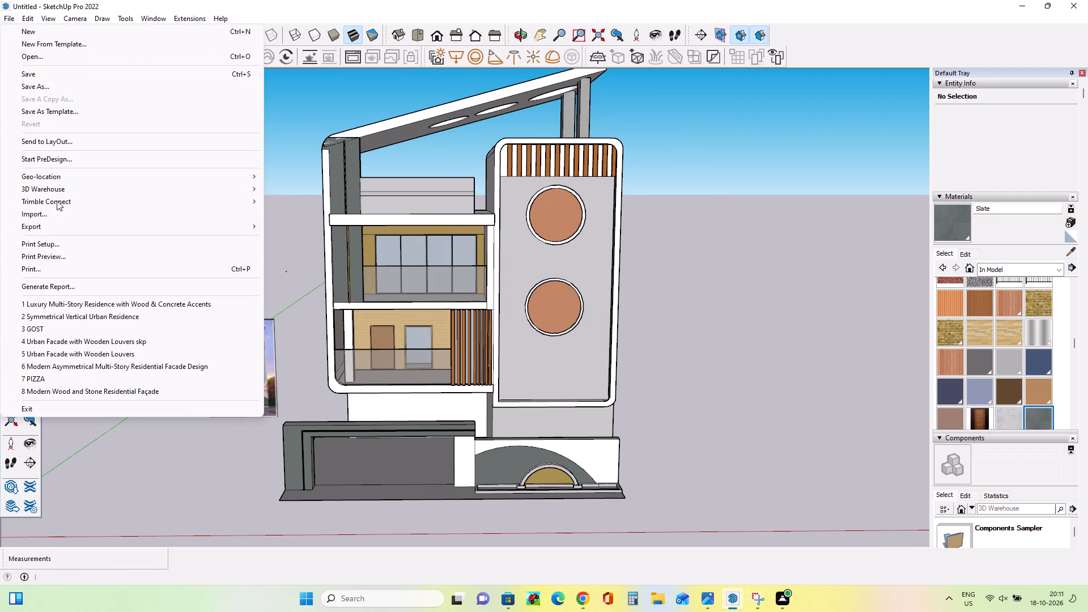
pyautogui.click(59, 214)
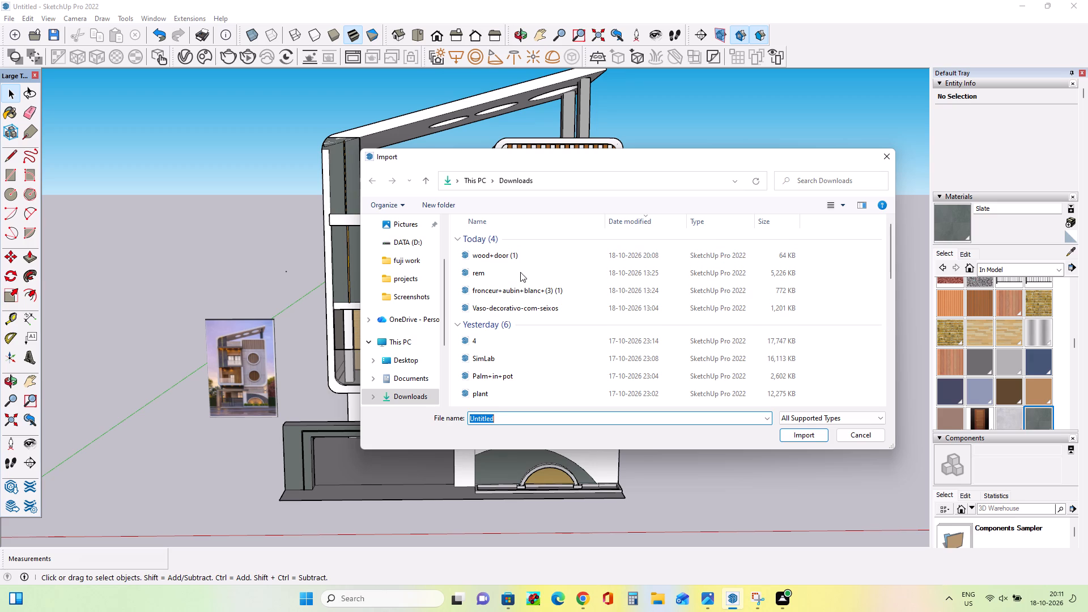
pyautogui.click(522, 292)
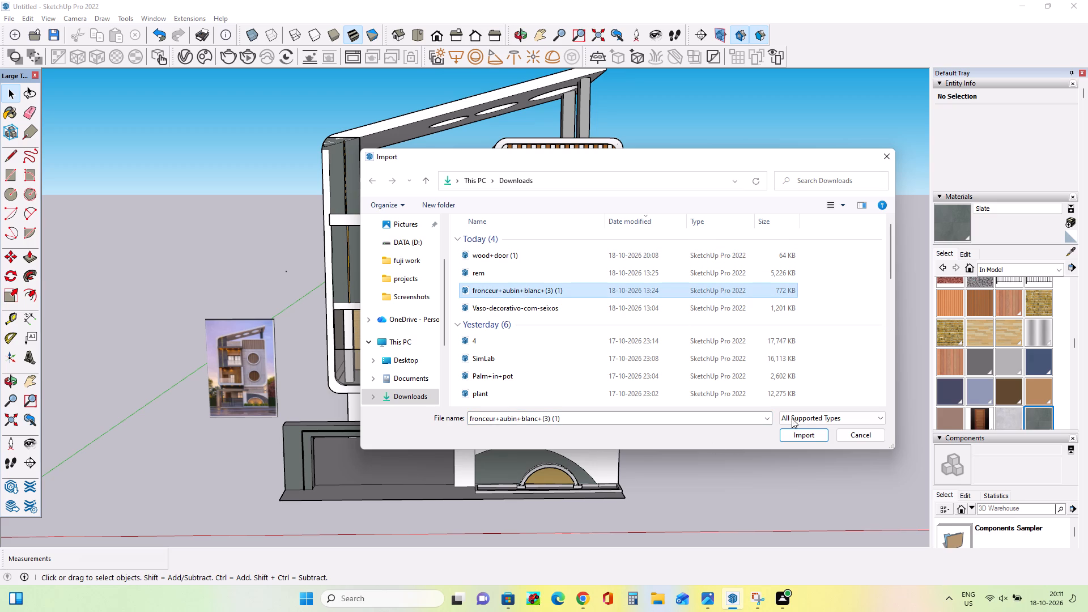
pyautogui.click(804, 432)
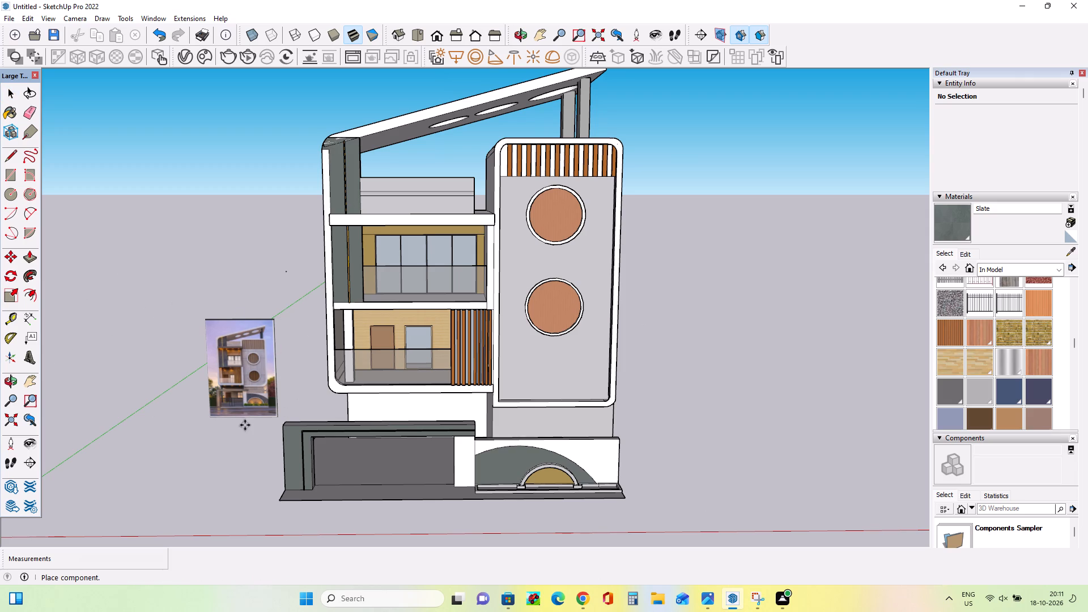
pyautogui.moveTo(305, 458); pyautogui.dragTo(311, 465, button='middle')
pyautogui.moveTo(311, 465); pyautogui.dragTo(322, 471, button='middle')
pyautogui.scroll(-3, 254, 471)
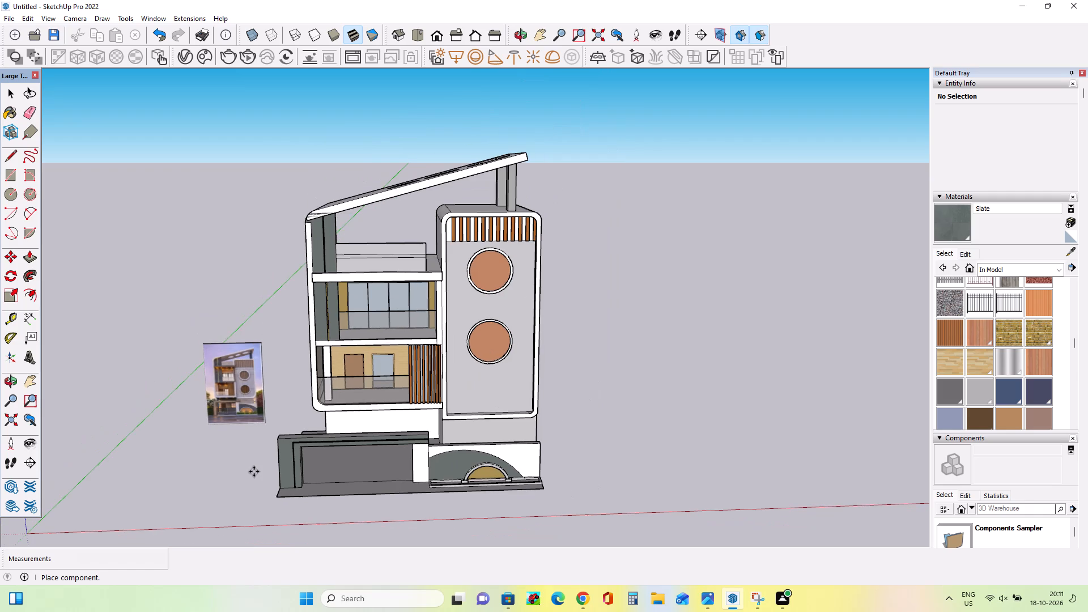
pyautogui.click(661, 381)
# Examine the building and the area beside the tower around the newly imported model from several angles.
pyautogui.moveTo(628, 392); pyautogui.dragTo(651, 448, button='middle')
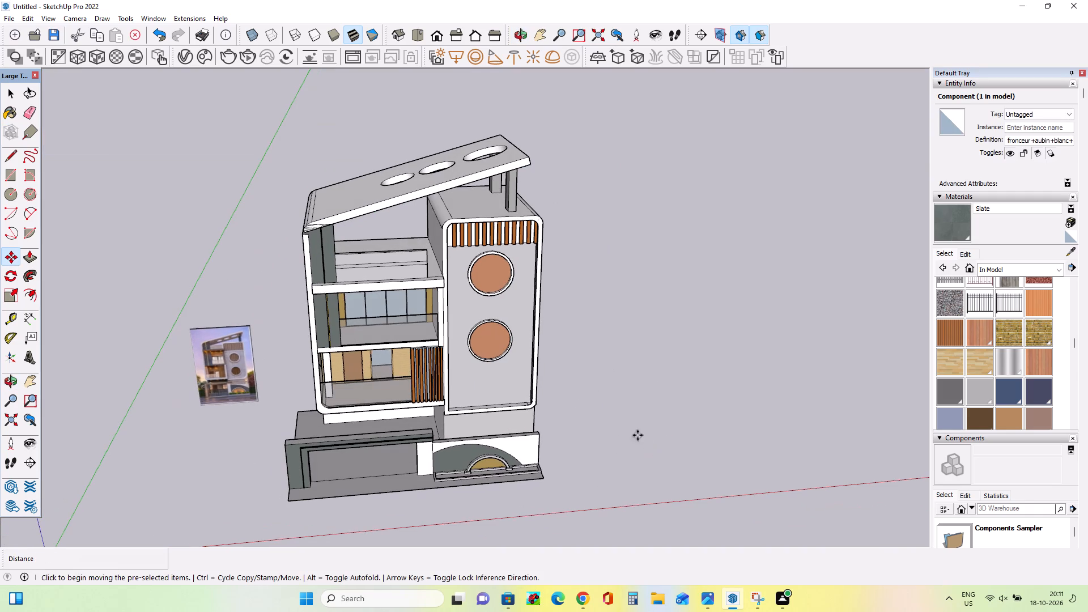
pyautogui.moveTo(646, 377); pyautogui.dragTo(648, 413, button='middle')
pyautogui.moveTo(635, 366); pyautogui.dragTo(653, 418, button='middle')
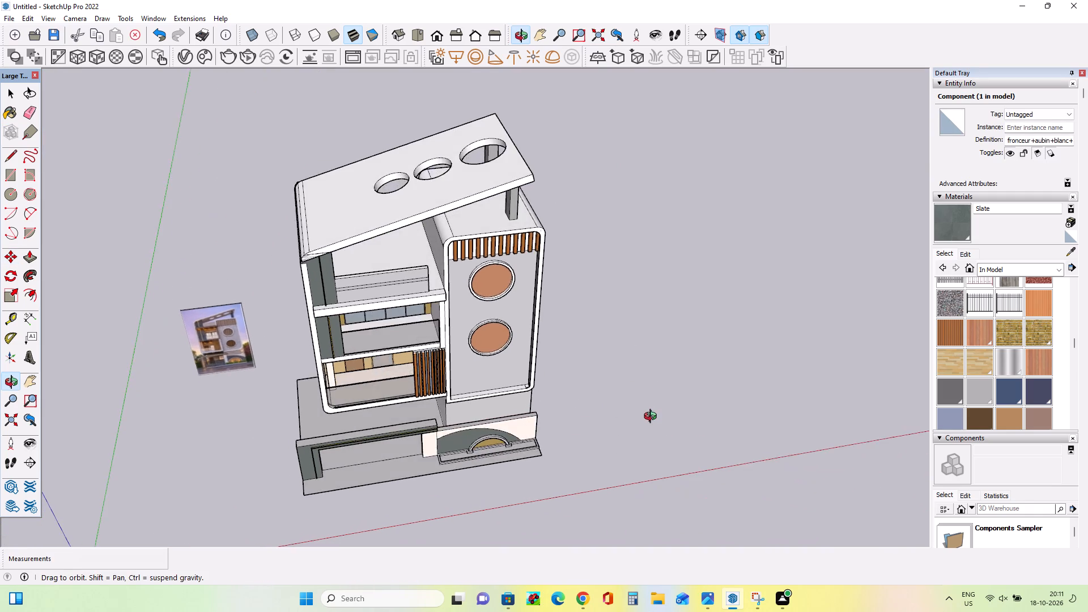
pyautogui.moveTo(653, 418); pyautogui.dragTo(603, 205, button='middle')
pyautogui.scroll(2, 661, 359)
pyautogui.moveTo(672, 399); pyautogui.dragTo(677, 414, button='middle')
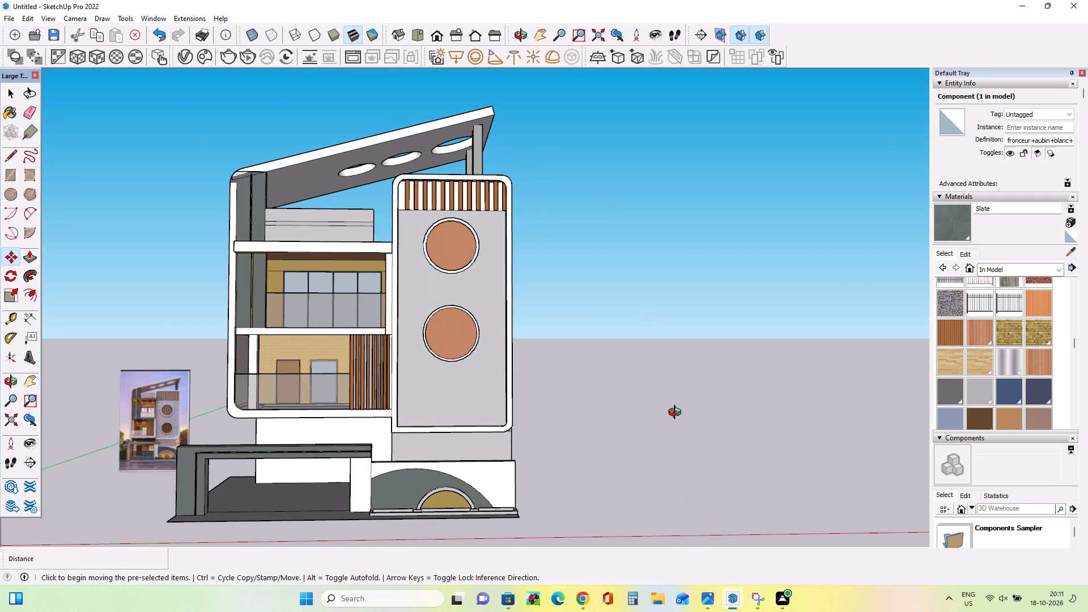
pyautogui.moveTo(677, 414); pyautogui.dragTo(684, 433, button='middle')
pyautogui.scroll(-3, 685, 432)
pyautogui.moveTo(625, 433); pyautogui.dragTo(644, 467, button='middle')
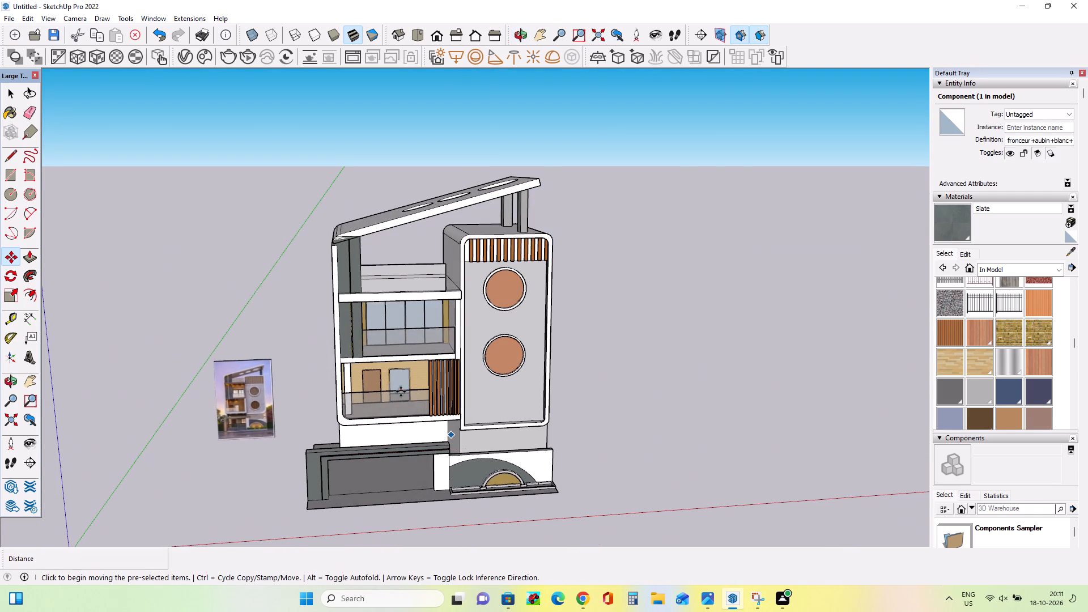
# Draw a vertical strip about 21' 6" wide and a crossing horizontal strip about 23' 10" high on the lower balcony's window glass.
pyautogui.scroll(8, 400, 390)
pyautogui.moveTo(402, 394); pyautogui.dragTo(408, 408, button='middle')
pyautogui.scroll(7, 397, 381)
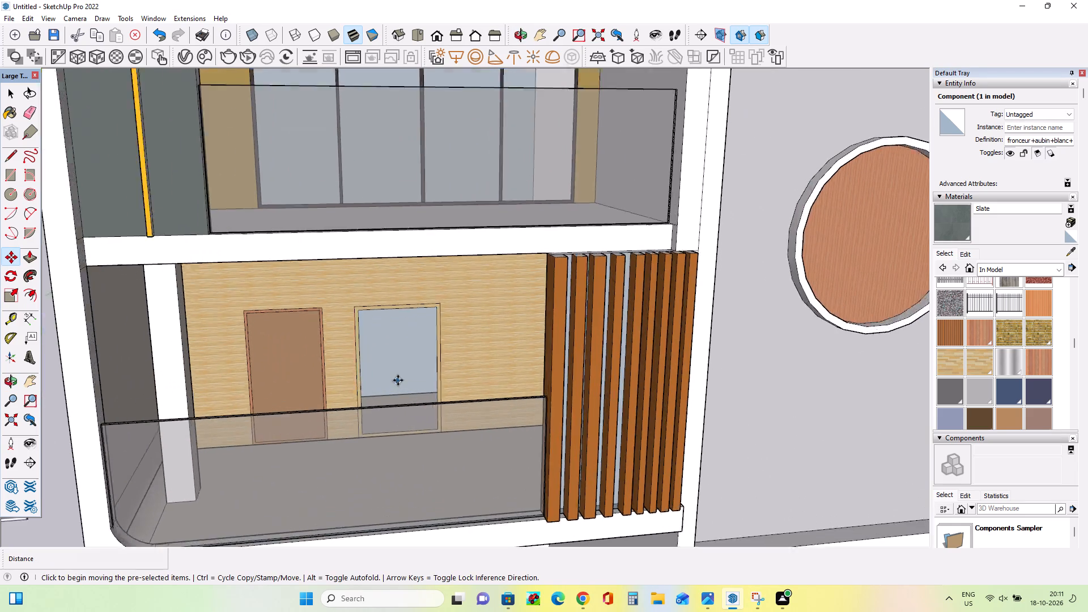
pyautogui.moveTo(398, 380); pyautogui.dragTo(401, 401, button='middle')
pyautogui.scroll(1, 401, 401)
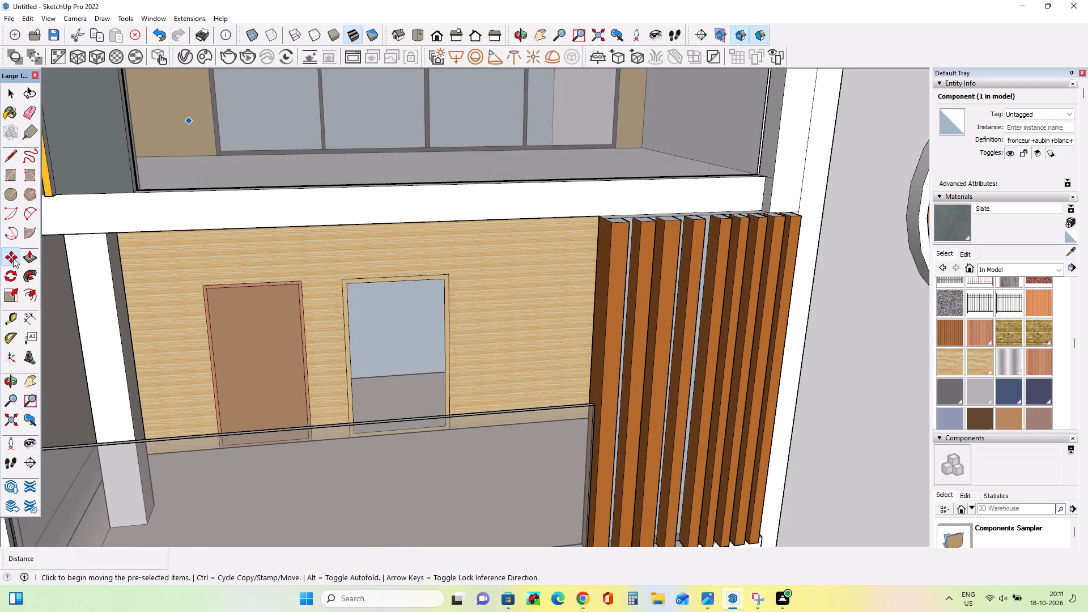
pyautogui.click(11, 175)
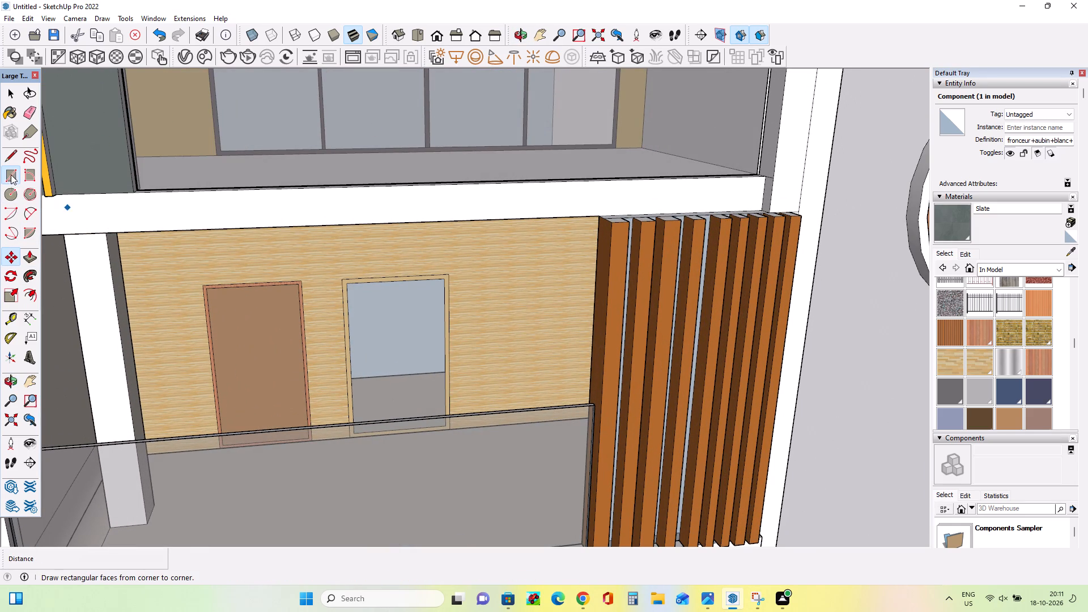
pyautogui.click(398, 282)
pyautogui.moveTo(413, 397); pyautogui.dragTo(405, 496, button='middle')
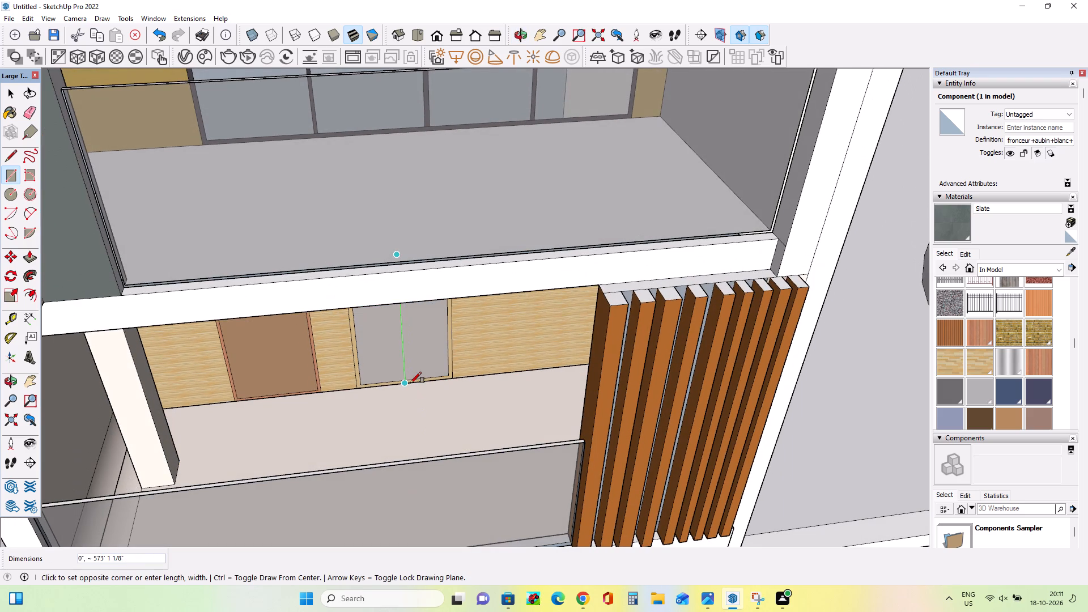
pyautogui.scroll(4, 411, 382)
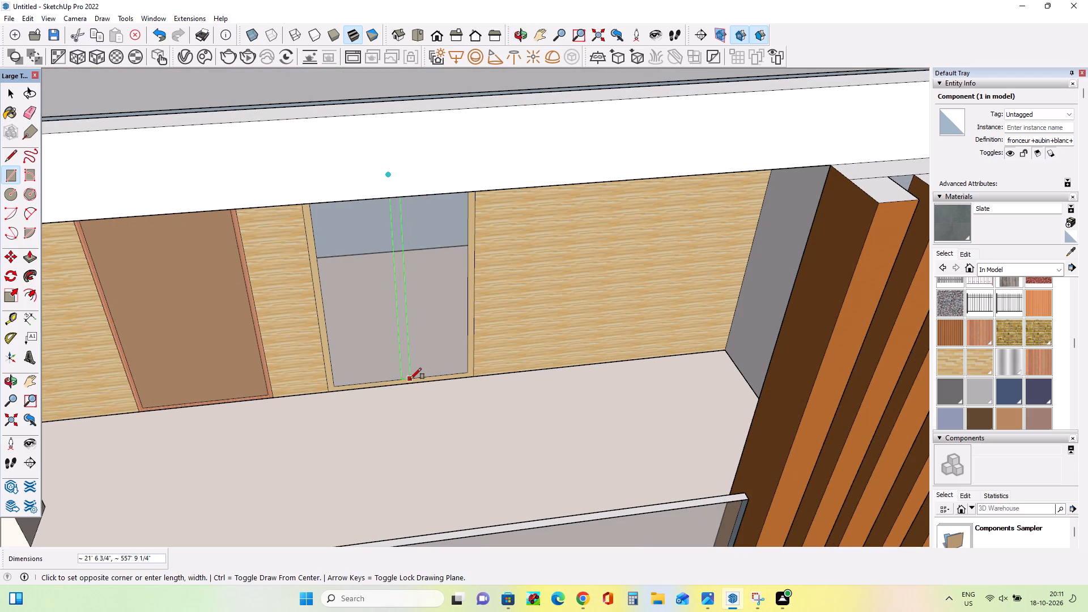
pyautogui.click(409, 379)
pyautogui.moveTo(380, 372); pyautogui.dragTo(401, 313, button='middle')
pyautogui.click(325, 249)
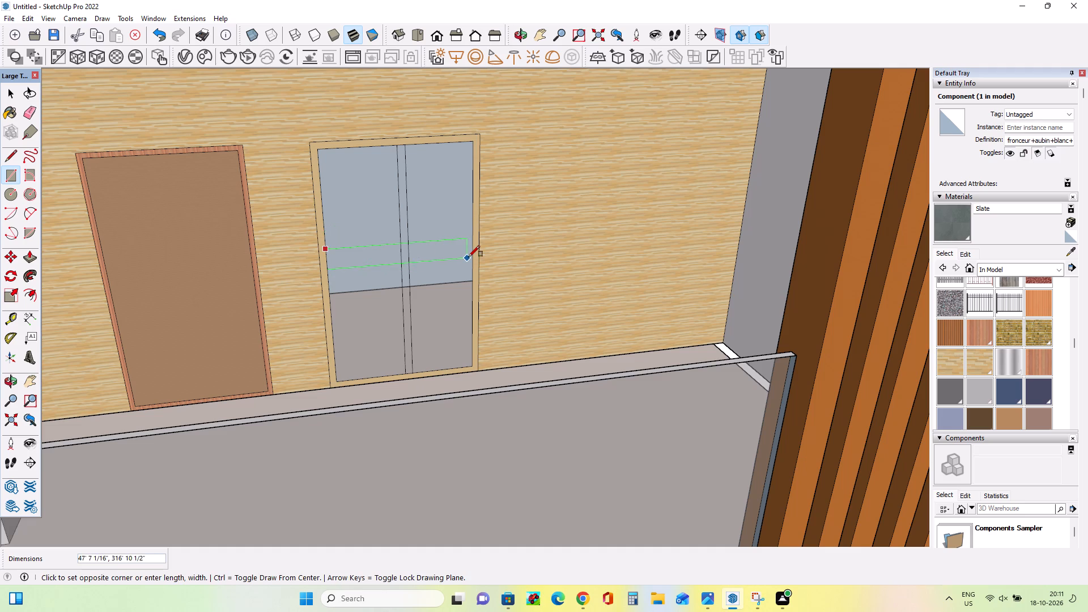
pyautogui.click(472, 248)
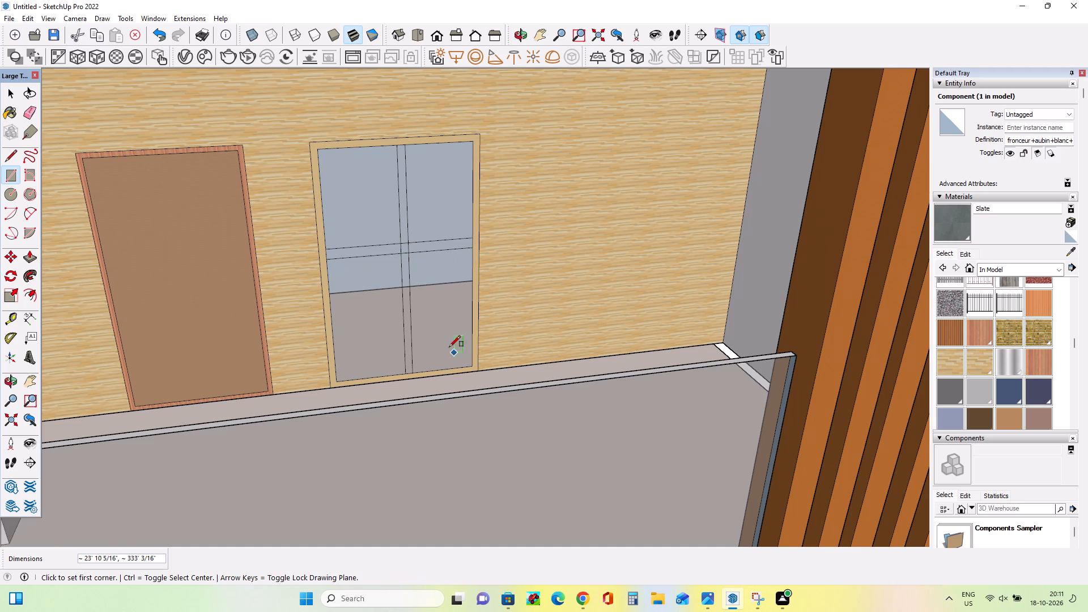
# Paint the frame around the lower balcony's window with the Asphalt New material.
pyautogui.scroll(-6, 449, 347)
pyautogui.scroll(1, 449, 347)
pyautogui.scroll(-1, 449, 347)
pyautogui.moveTo(495, 429); pyautogui.dragTo(443, 328, button='middle')
pyautogui.scroll(-12, 443, 328)
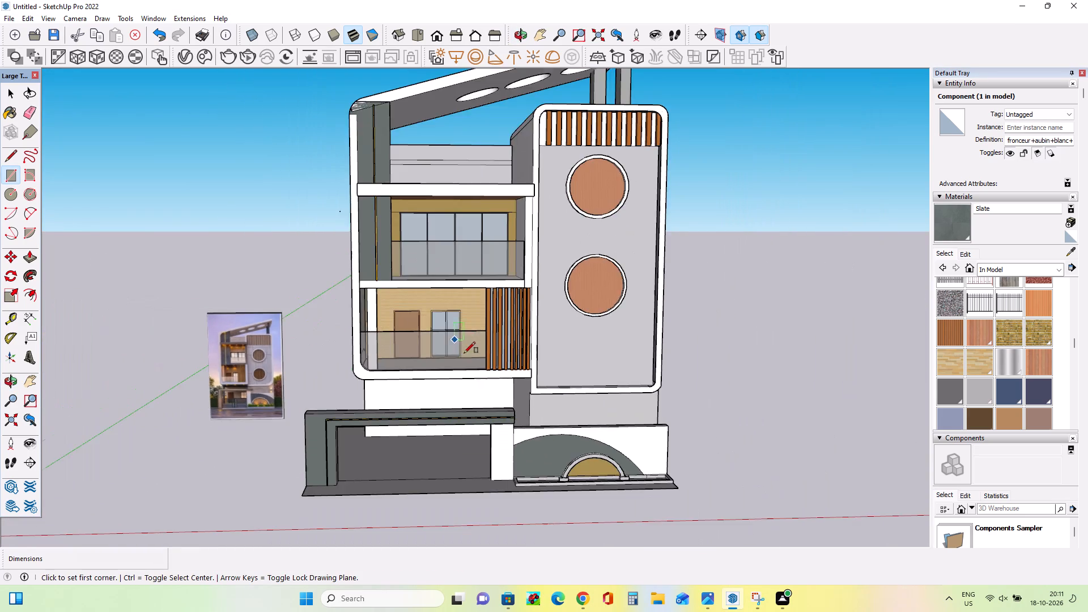
pyautogui.scroll(-2, 467, 359)
pyautogui.scroll(3, 467, 359)
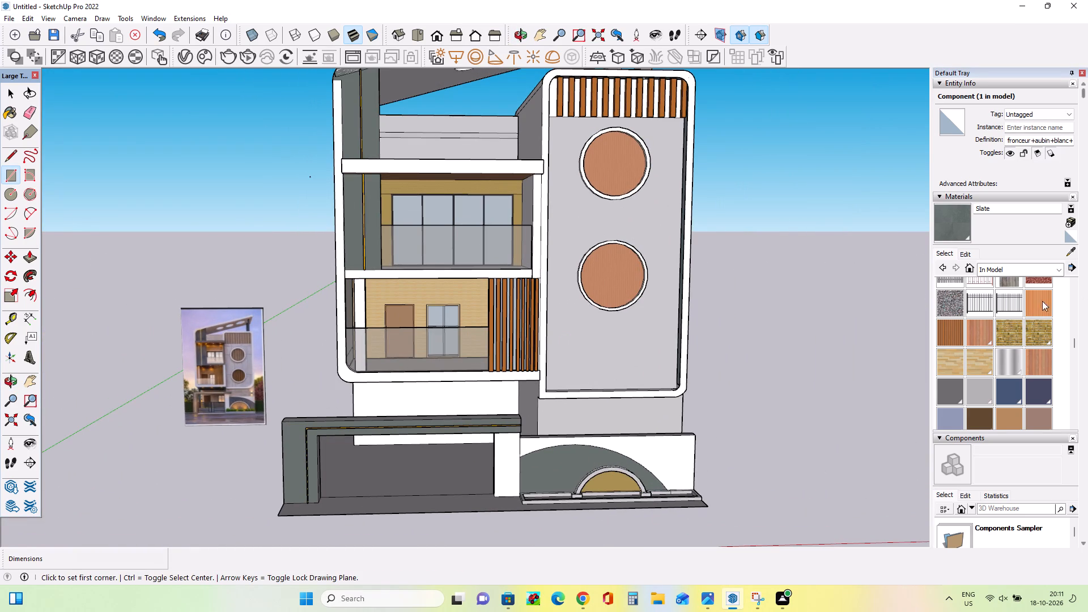
pyautogui.click(954, 394)
pyautogui.scroll(1, 1004, 344)
pyautogui.scroll(-1, 1004, 343)
pyautogui.scroll(3, 1004, 342)
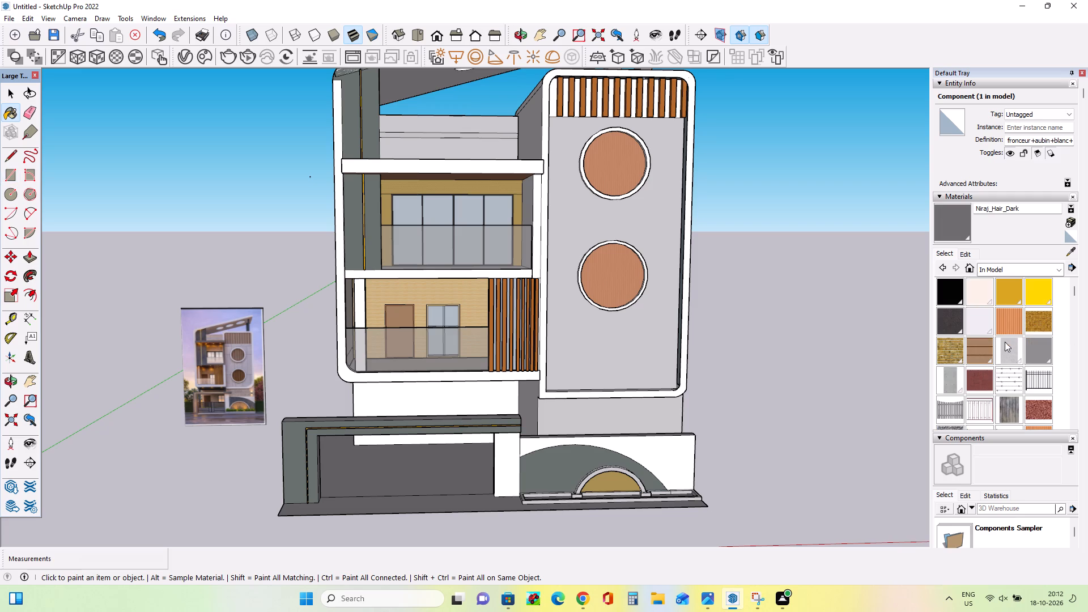
pyautogui.scroll(3, 1005, 342)
pyautogui.click(961, 322)
pyautogui.scroll(7, 493, 309)
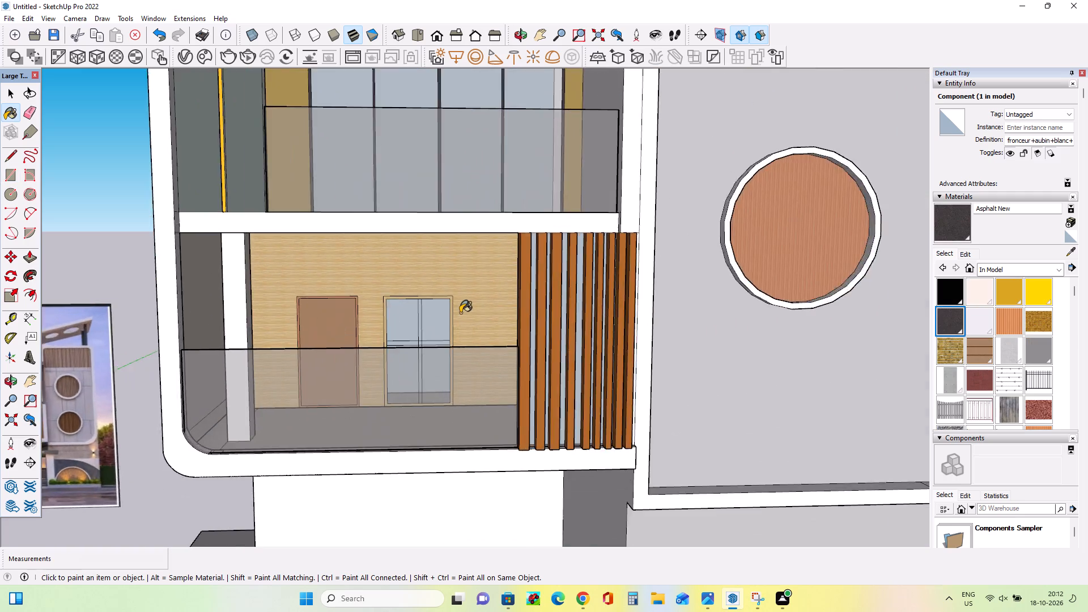
pyautogui.scroll(4, 460, 313)
pyautogui.click(449, 312)
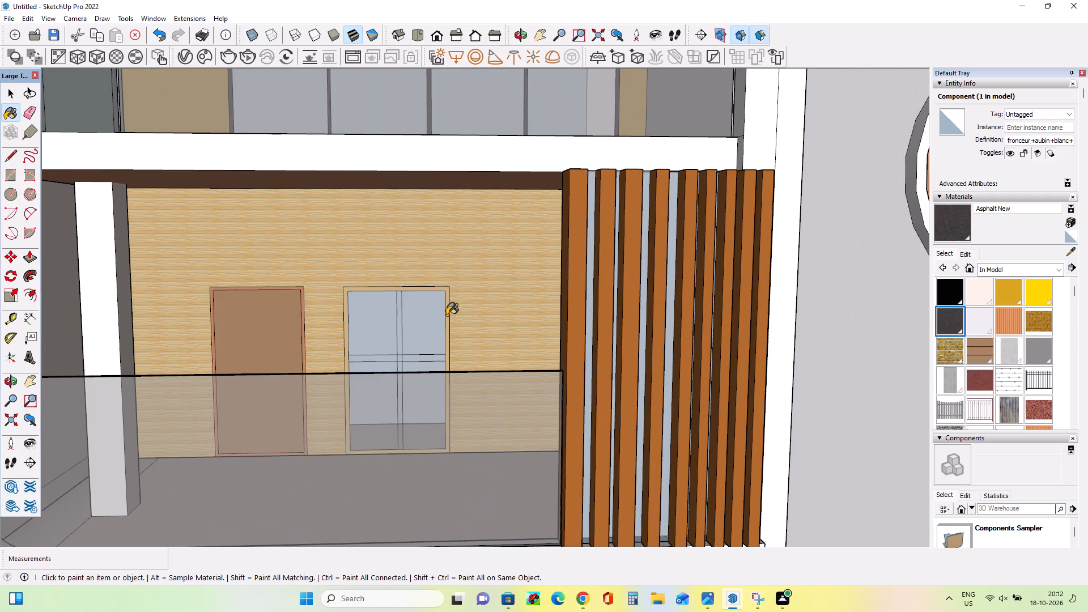
pyautogui.click(447, 315)
# Paint all segments of the window's vertical and horizontal crossing bars with Asphalt New, including their intersection.
pyautogui.scroll(6, 415, 344)
pyautogui.click(406, 361)
pyautogui.click(389, 362)
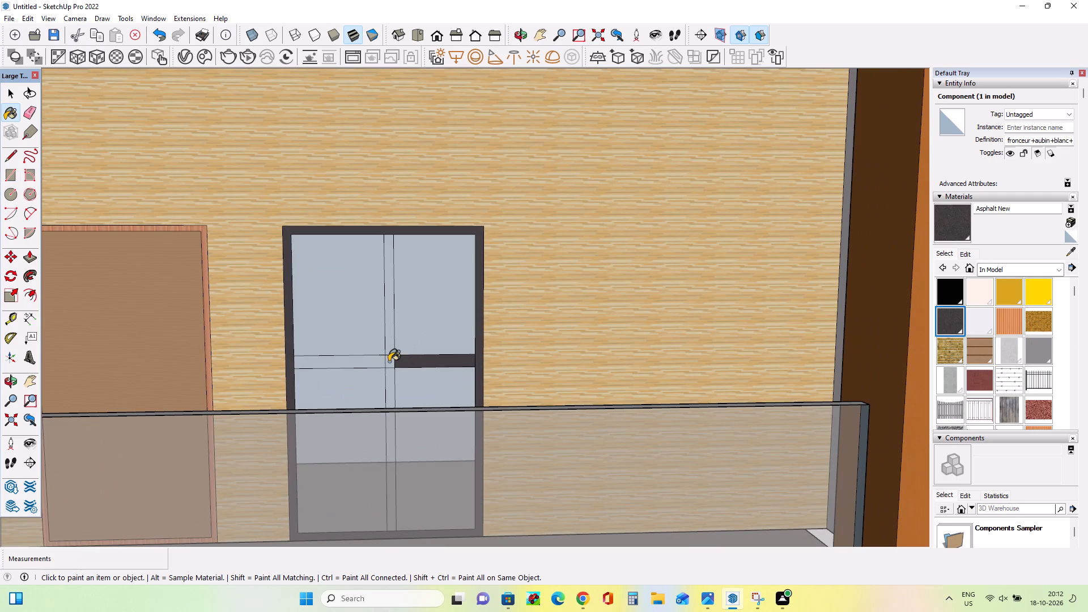
pyautogui.click(389, 353)
pyautogui.click(375, 360)
pyautogui.click(390, 379)
# Examine the balconies and the whole facade down to the entrance area from several angles.
pyautogui.scroll(-3, 413, 375)
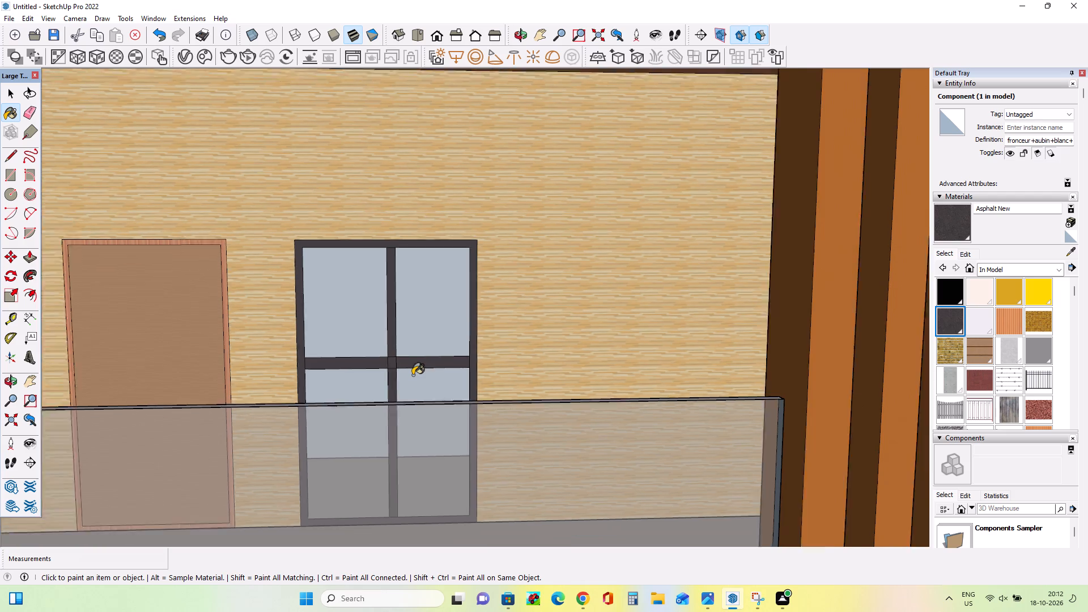
pyautogui.scroll(-5, 413, 375)
pyautogui.moveTo(416, 378); pyautogui.dragTo(432, 430, button='middle')
pyautogui.scroll(-5, 432, 428)
pyautogui.moveTo(424, 422); pyautogui.dragTo(431, 431, button='middle')
pyautogui.scroll(-2, 431, 431)
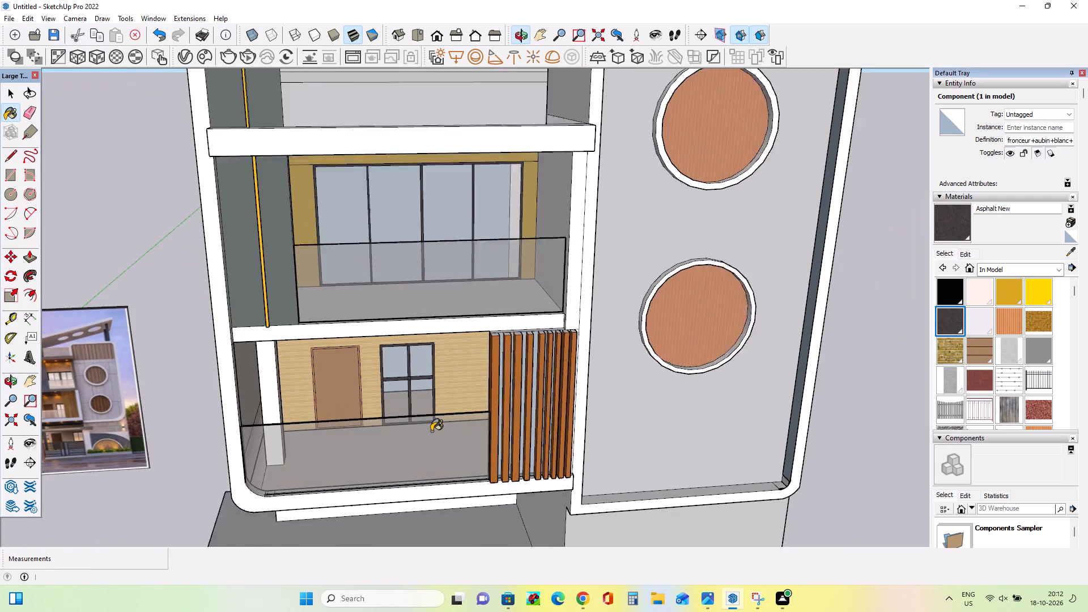
pyautogui.scroll(-10, 431, 431)
pyautogui.moveTo(444, 455); pyautogui.dragTo(420, 338, button='middle')
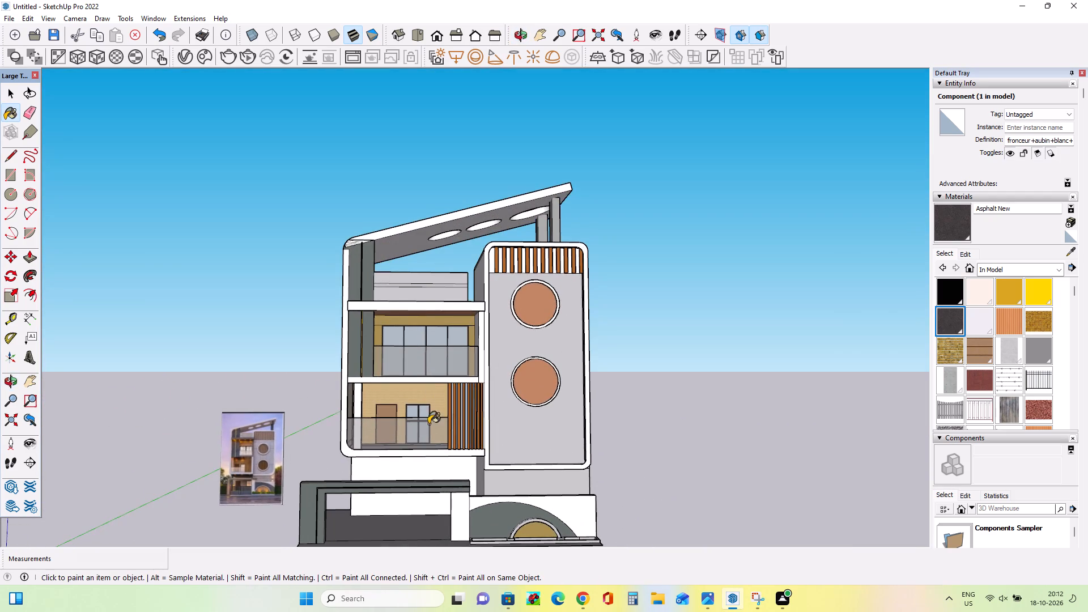
pyautogui.scroll(-4, 437, 439)
pyautogui.scroll(1, 407, 510)
pyautogui.moveTo(407, 508); pyautogui.dragTo(435, 447, button='middle')
pyautogui.moveTo(436, 451); pyautogui.dragTo(438, 483, button='middle')
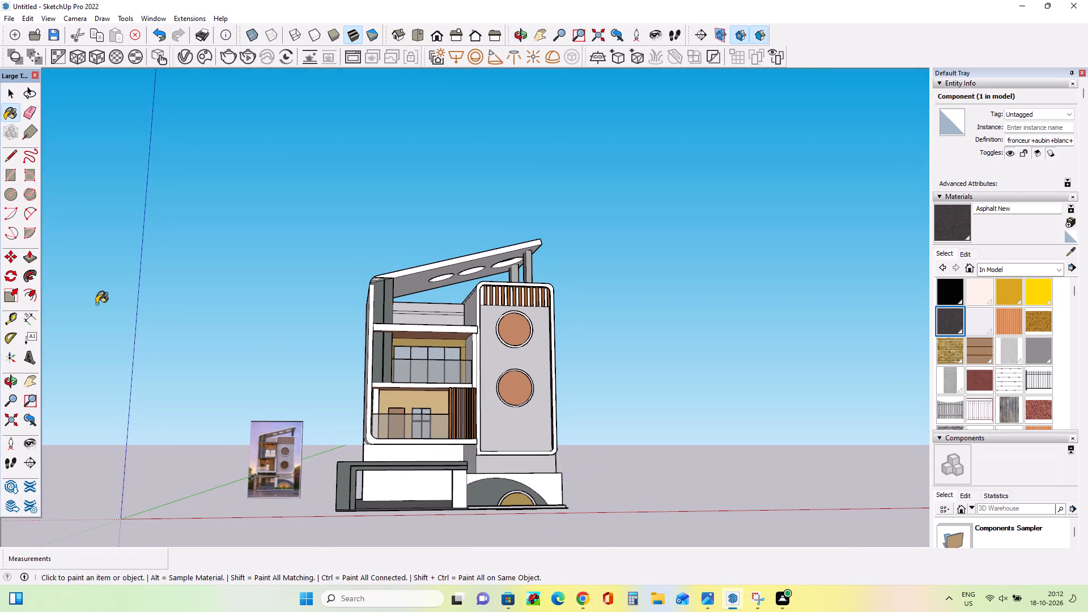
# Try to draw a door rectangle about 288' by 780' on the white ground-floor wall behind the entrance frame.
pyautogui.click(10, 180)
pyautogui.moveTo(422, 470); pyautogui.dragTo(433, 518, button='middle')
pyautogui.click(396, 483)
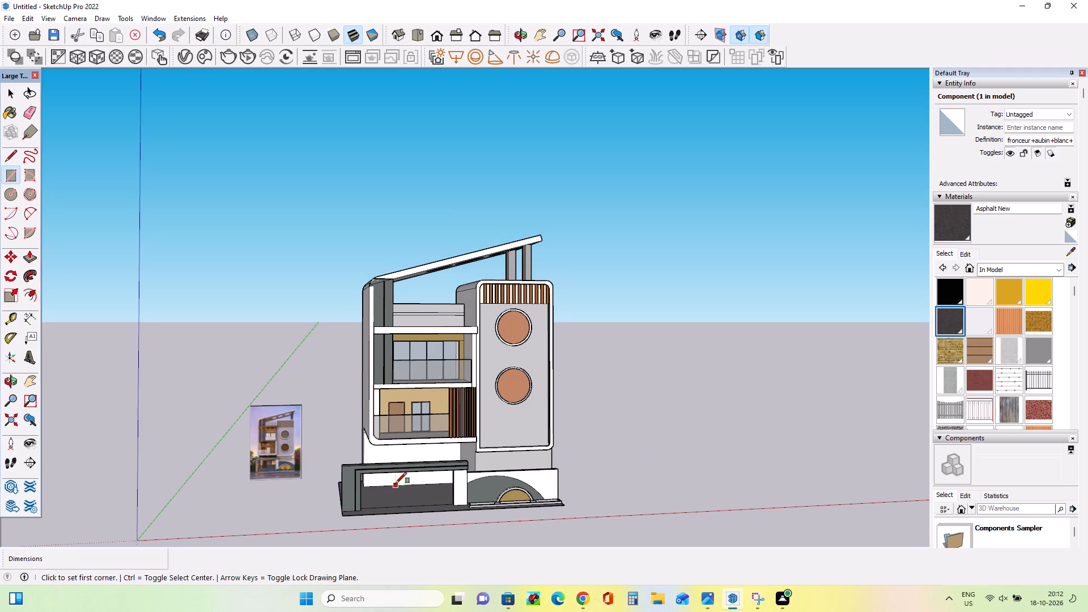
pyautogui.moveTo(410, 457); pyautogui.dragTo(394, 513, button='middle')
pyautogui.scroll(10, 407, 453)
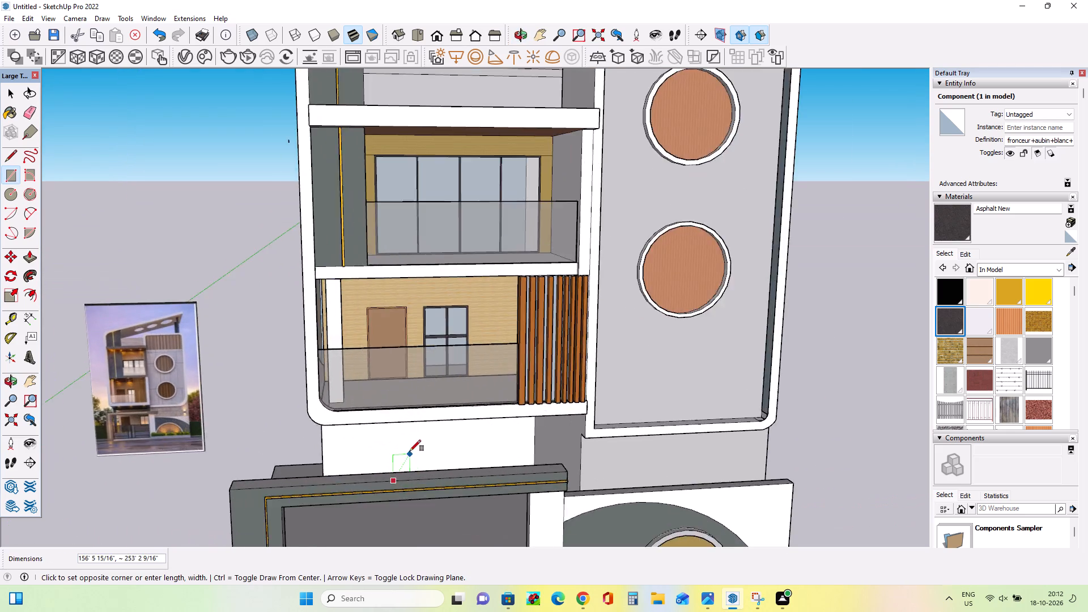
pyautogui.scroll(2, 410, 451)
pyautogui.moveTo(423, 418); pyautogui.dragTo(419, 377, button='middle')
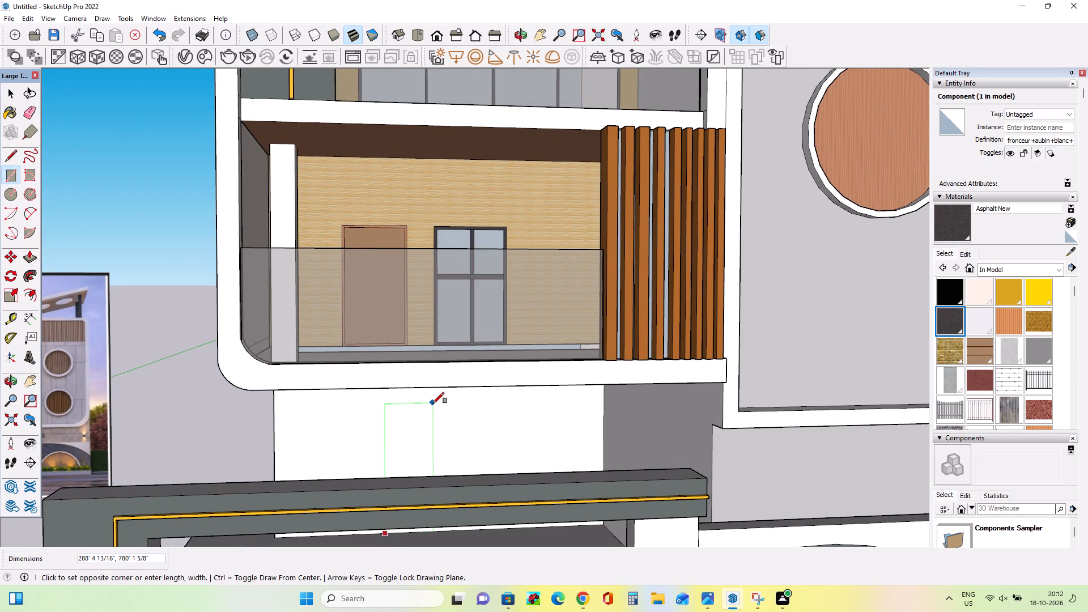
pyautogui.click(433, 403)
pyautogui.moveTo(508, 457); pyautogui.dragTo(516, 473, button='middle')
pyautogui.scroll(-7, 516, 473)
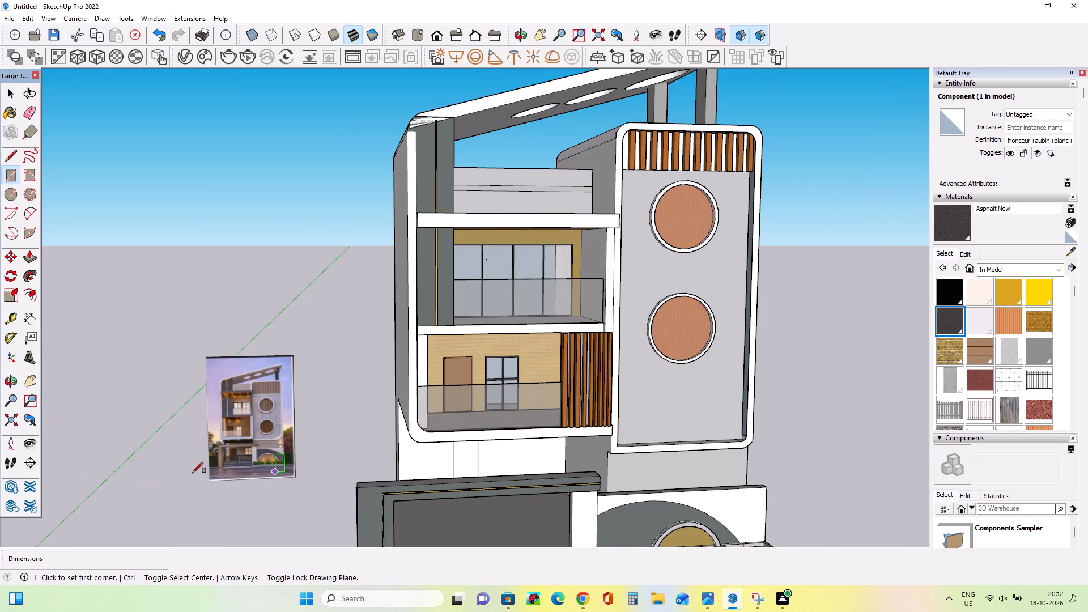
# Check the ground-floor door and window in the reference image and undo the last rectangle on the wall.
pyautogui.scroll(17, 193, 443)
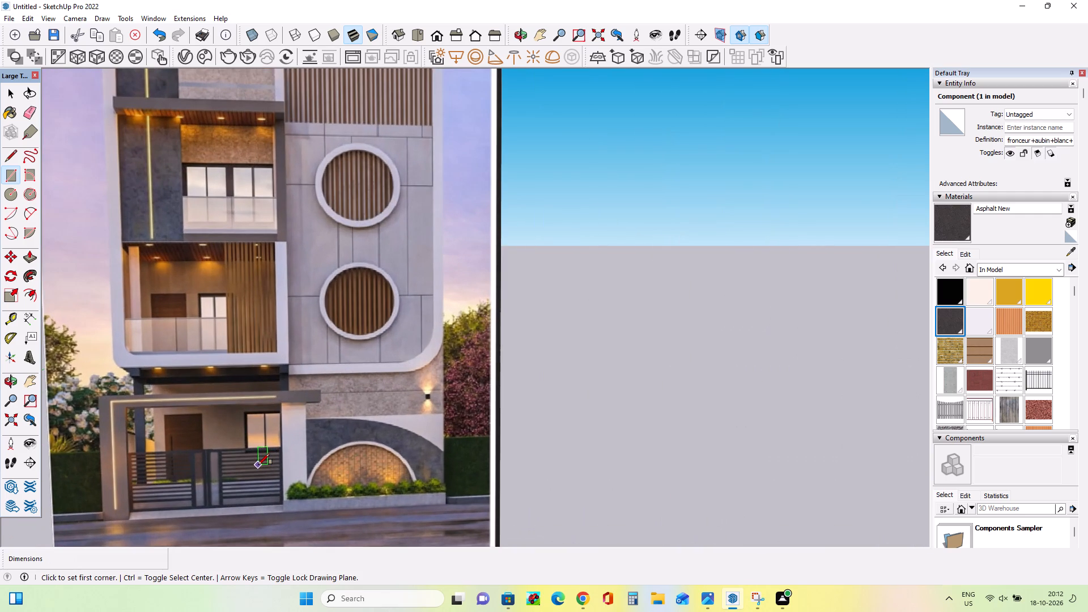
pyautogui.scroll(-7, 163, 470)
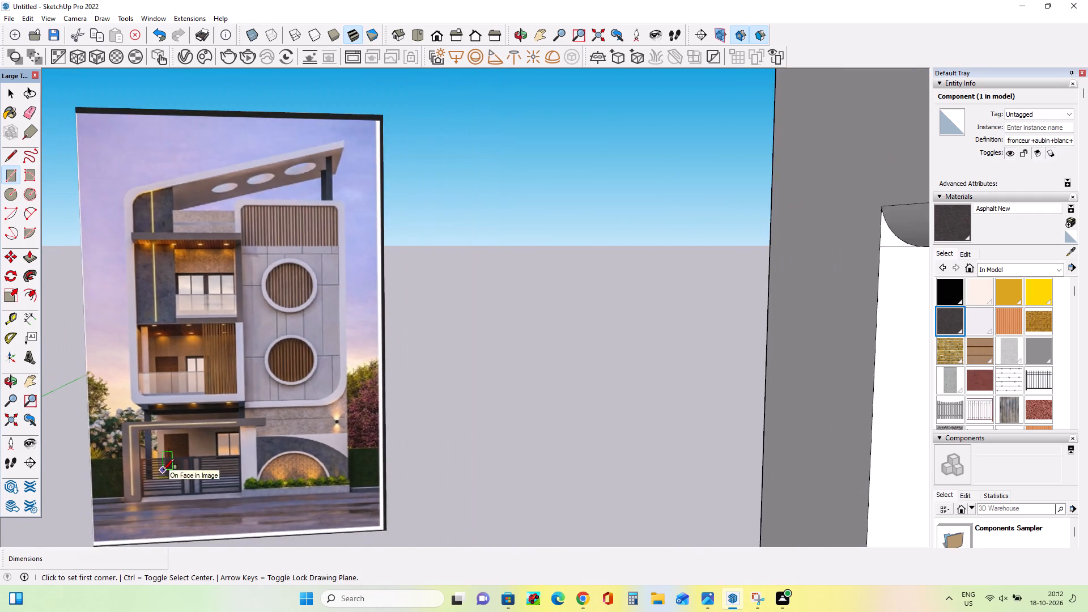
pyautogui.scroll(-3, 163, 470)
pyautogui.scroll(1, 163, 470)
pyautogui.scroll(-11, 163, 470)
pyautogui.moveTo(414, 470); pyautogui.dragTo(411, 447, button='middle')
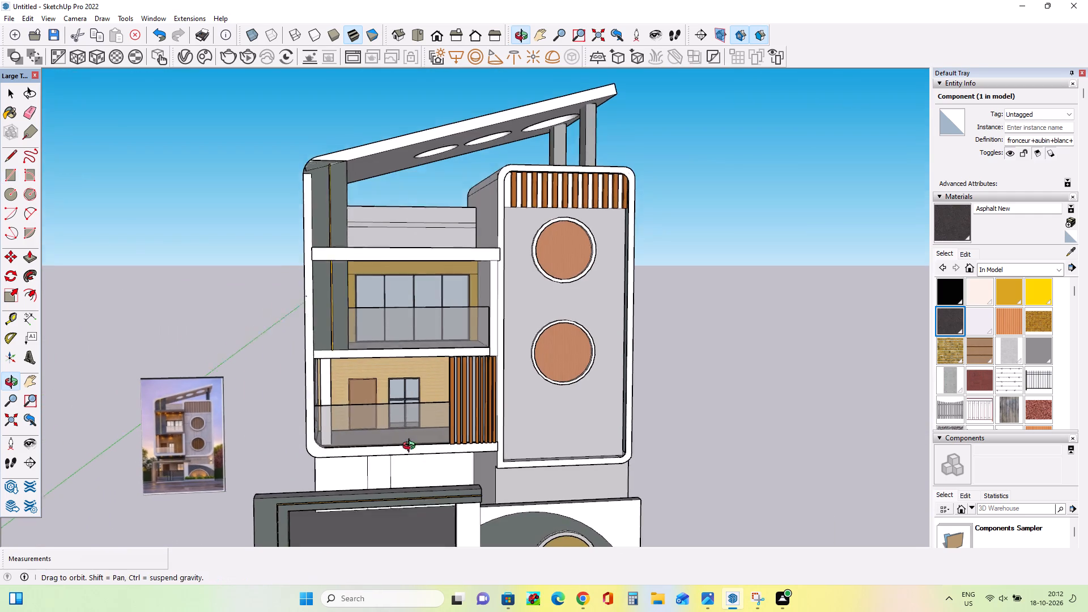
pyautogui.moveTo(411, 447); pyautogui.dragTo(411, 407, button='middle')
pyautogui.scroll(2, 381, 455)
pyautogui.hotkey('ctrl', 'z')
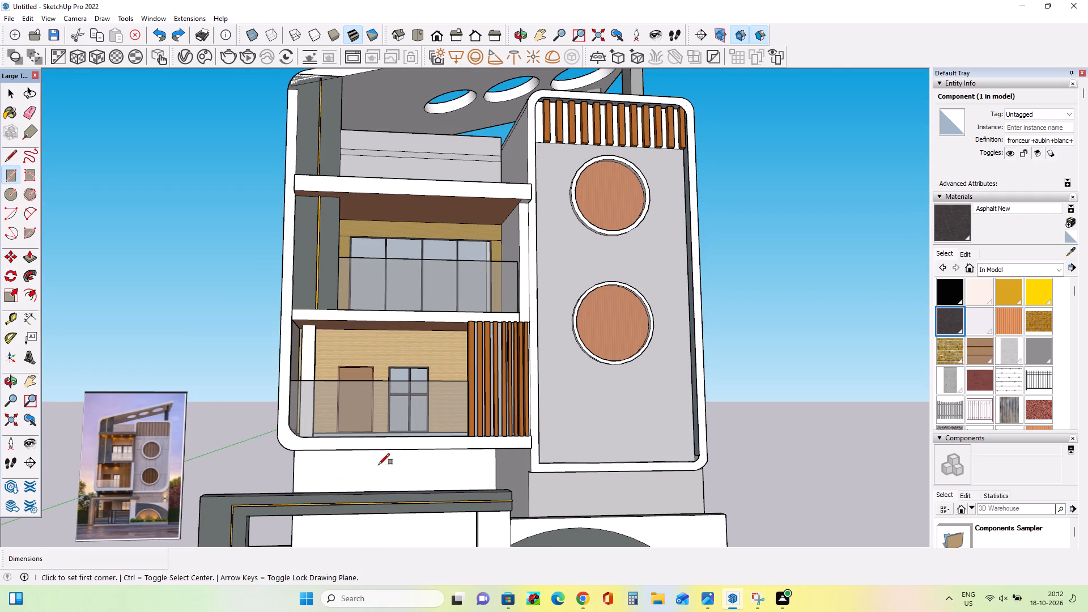
# Draw a door rectangle about 867' high and 466' wide on the white ground-floor wall behind the entrance frame.
pyautogui.click(349, 463)
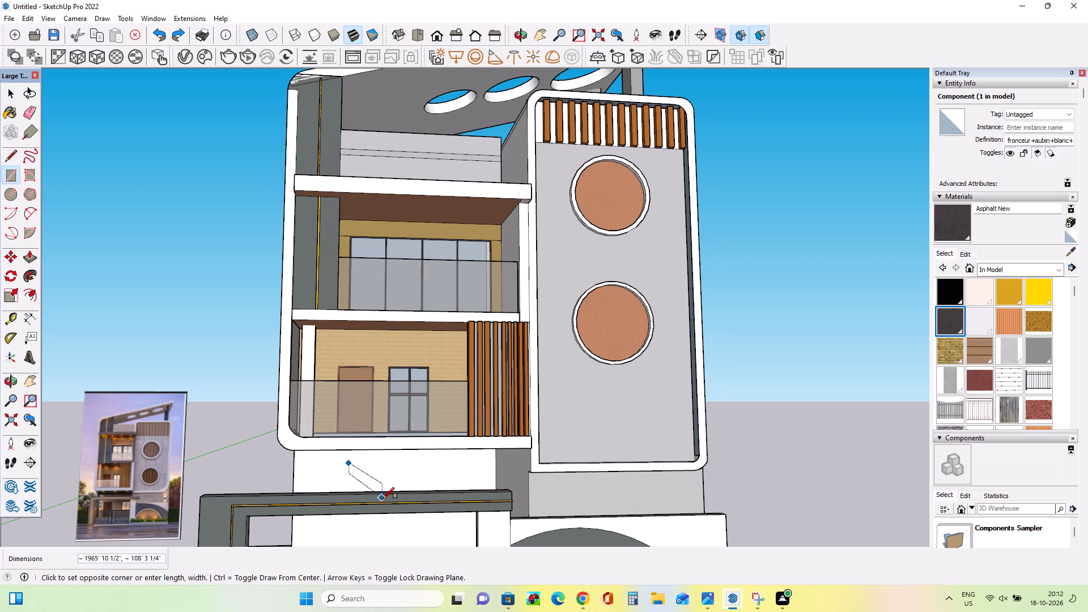
pyautogui.moveTo(382, 509); pyautogui.dragTo(364, 611, button='middle')
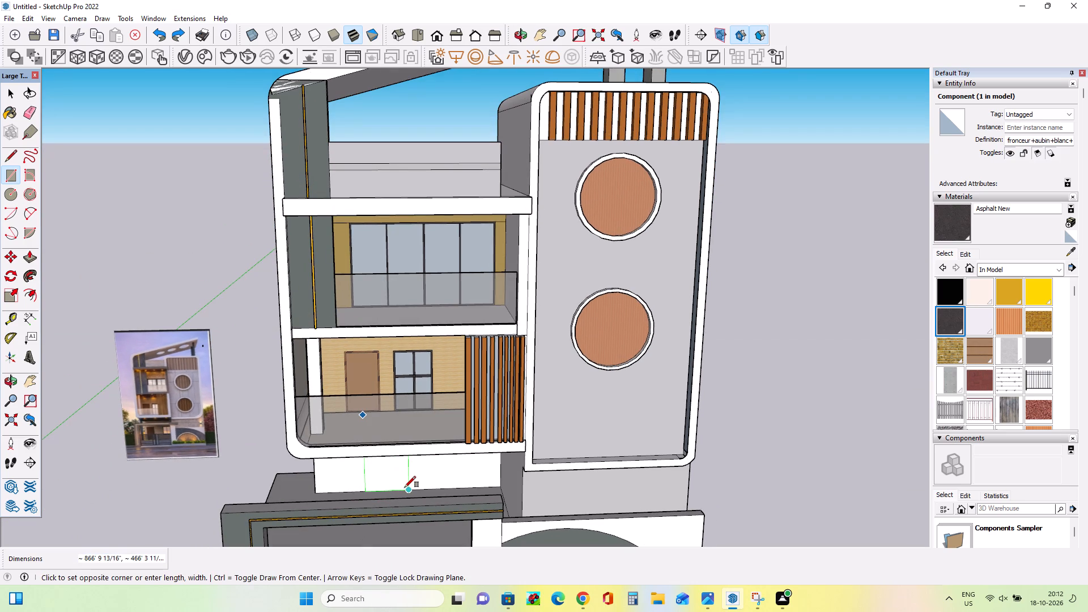
pyautogui.click(404, 487)
# Draw a window rectangle about 549' high and 339' wide beside the door outline on the ground-floor wall.
pyautogui.moveTo(419, 494); pyautogui.dragTo(443, 396, button='middle')
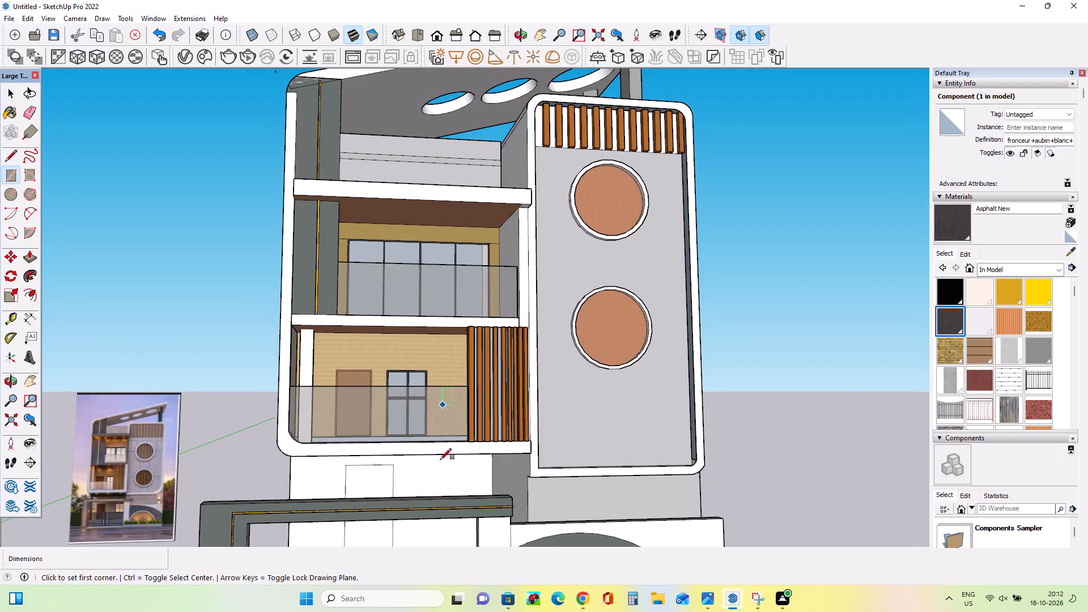
pyautogui.scroll(1, 431, 477)
pyautogui.moveTo(435, 479); pyautogui.dragTo(441, 529, button='middle')
pyautogui.moveTo(435, 465); pyautogui.dragTo(428, 415, button='middle')
pyautogui.scroll(1, 437, 471)
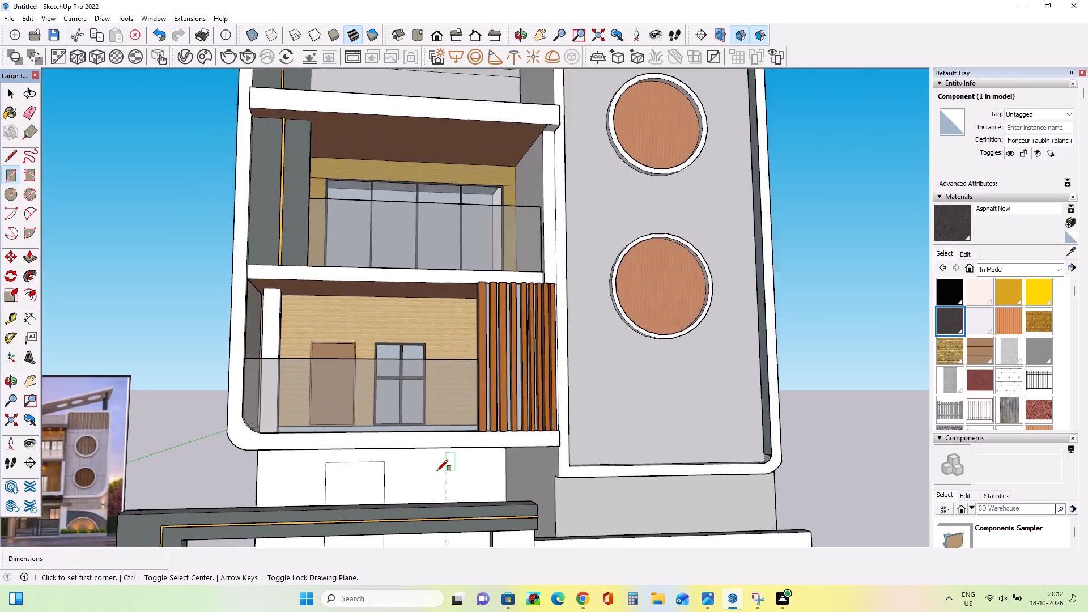
pyautogui.scroll(2, 437, 471)
pyautogui.click(432, 460)
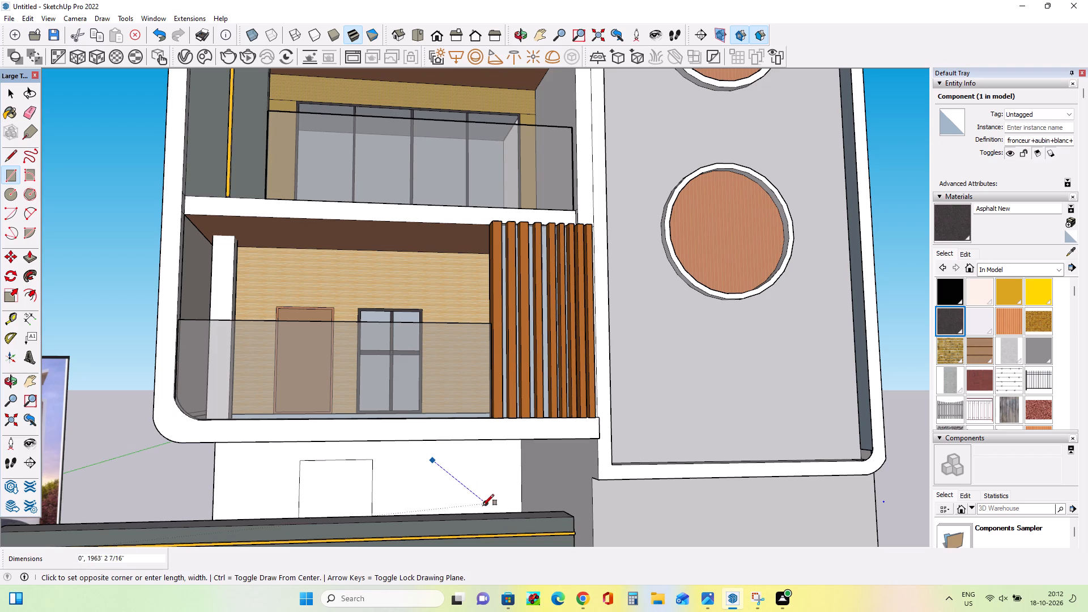
pyautogui.scroll(5, 492, 505)
pyautogui.moveTo(490, 508); pyautogui.dragTo(461, 549, button='middle')
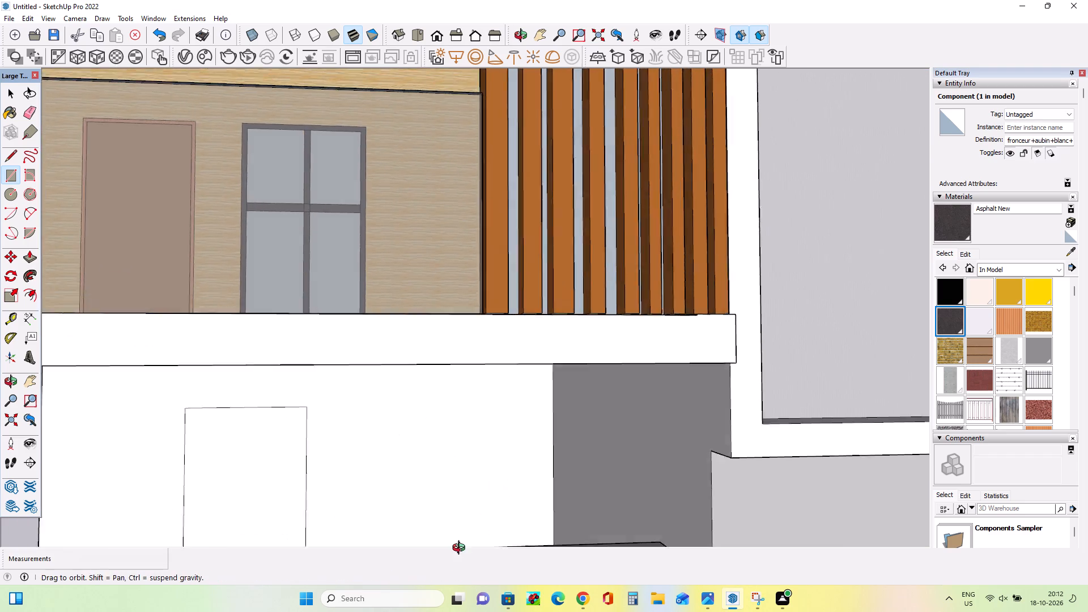
pyautogui.moveTo(461, 549); pyautogui.dragTo(448, 560, button='middle')
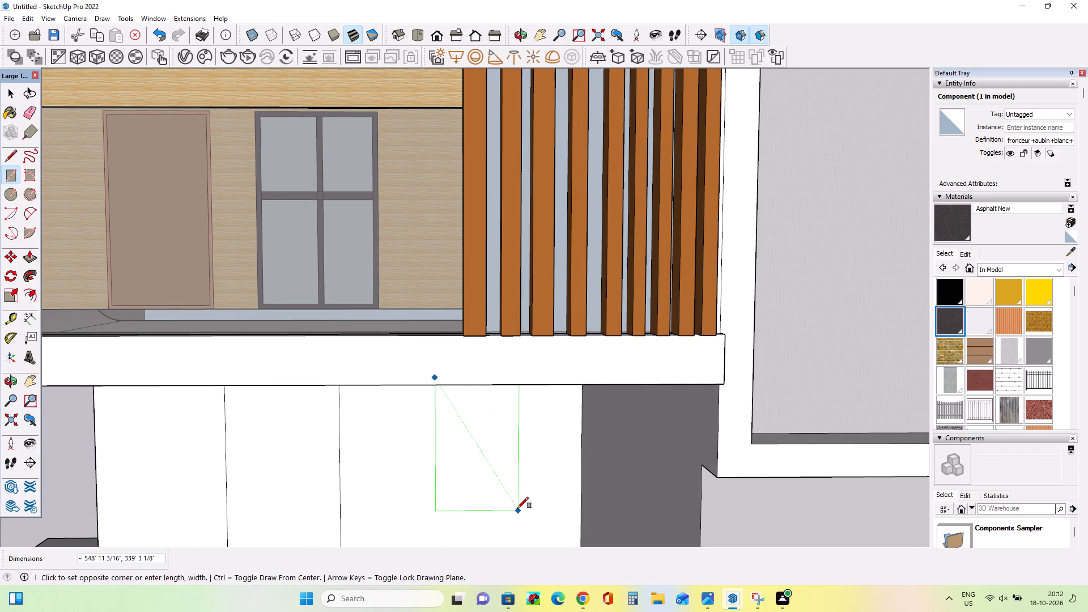
pyautogui.click(517, 508)
pyautogui.moveTo(465, 522); pyautogui.dragTo(463, 501, button='middle')
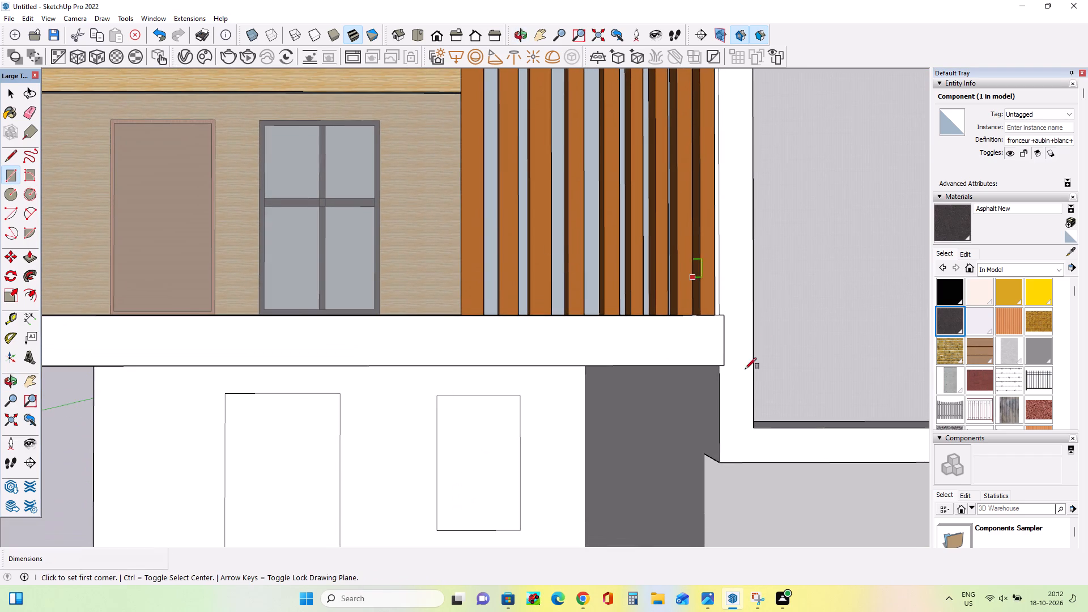
# Offset the ground-floor door outline inward about 16' and the window outline inward by a similarly narrow frame width.
pyautogui.click(33, 303)
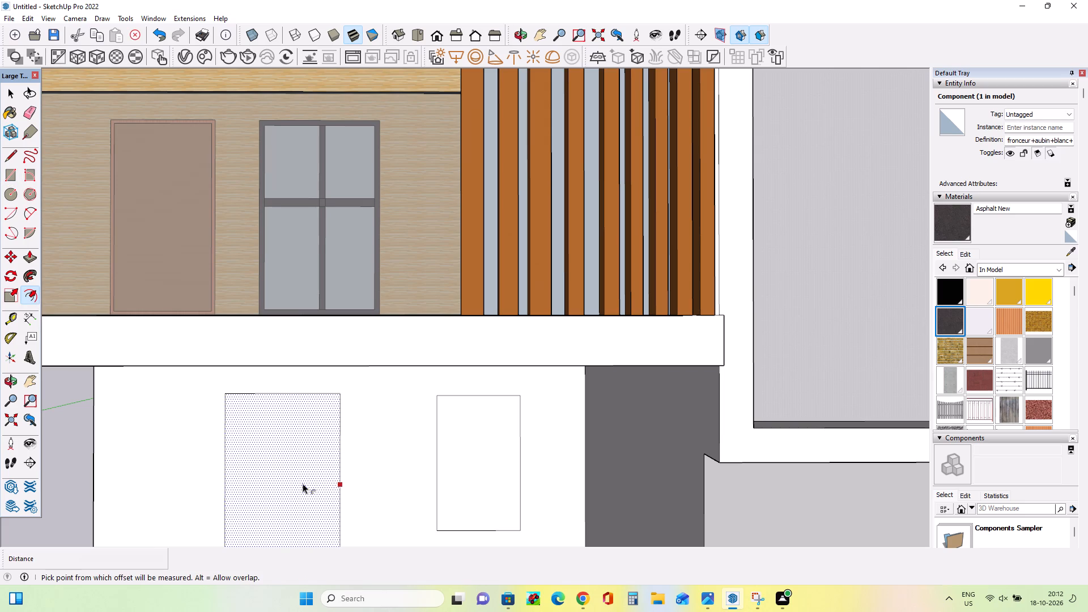
pyautogui.click(303, 483)
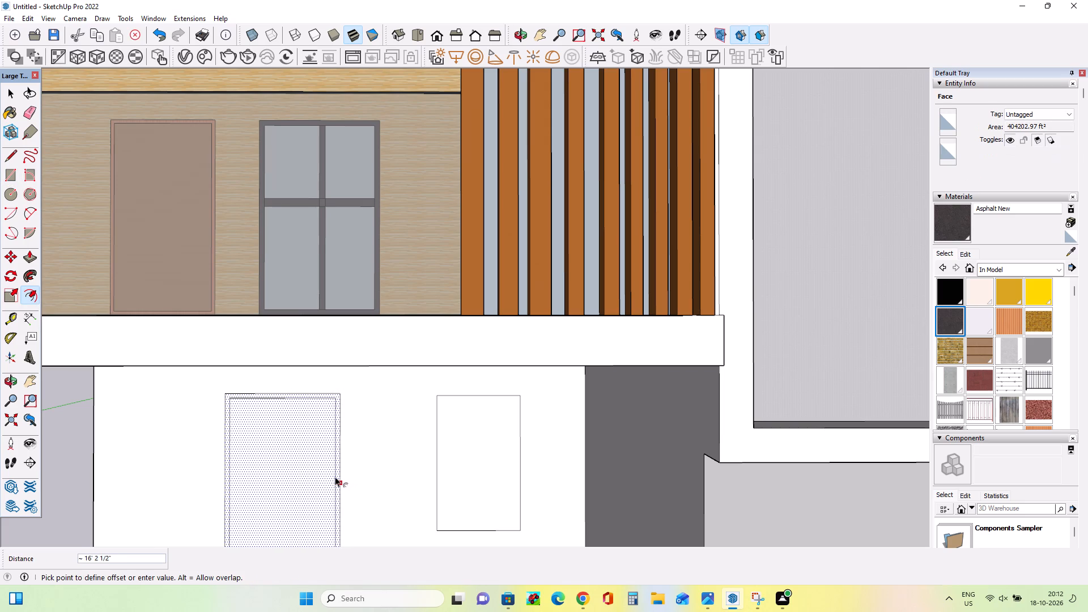
pyautogui.click(337, 477)
pyautogui.click(486, 470)
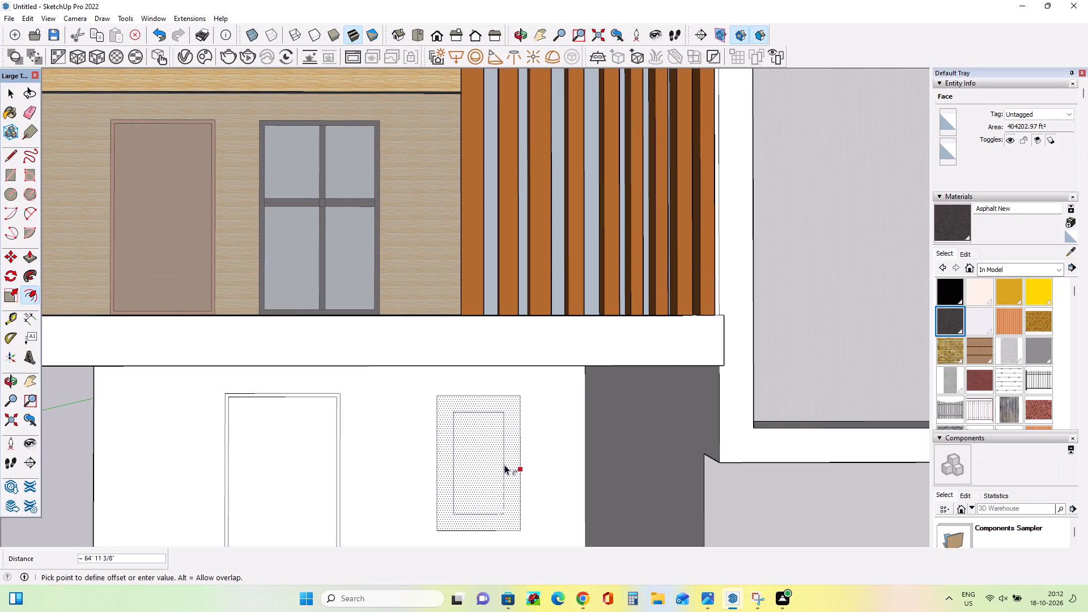
pyautogui.click(515, 463)
pyautogui.moveTo(515, 479); pyautogui.dragTo(522, 494, button='middle')
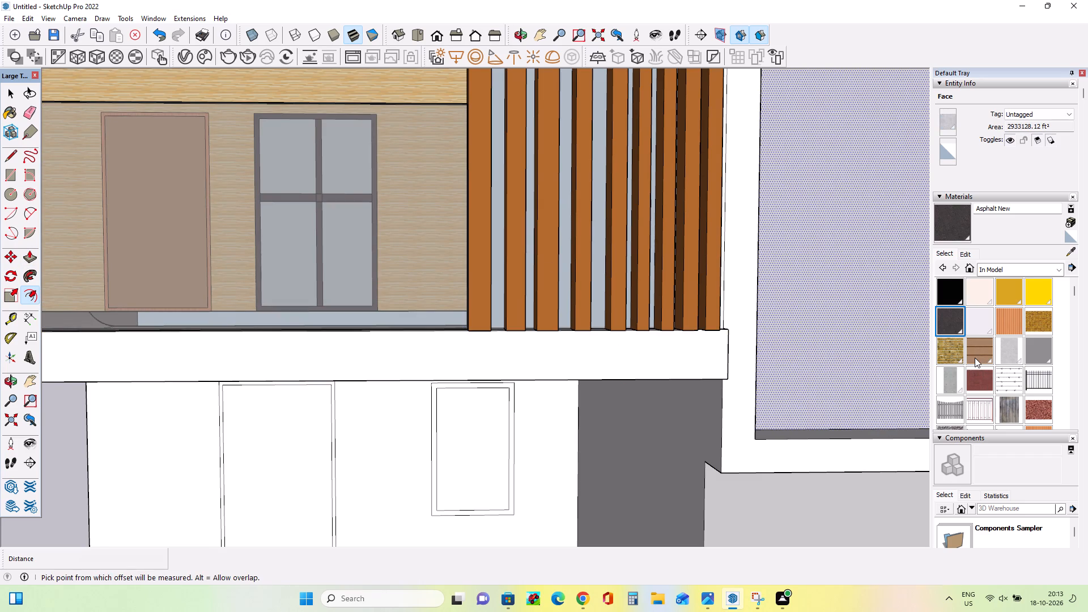
# Paint the ground-floor door's inner panel with the Wood Bamboo material.
pyautogui.scroll(-3, 975, 358)
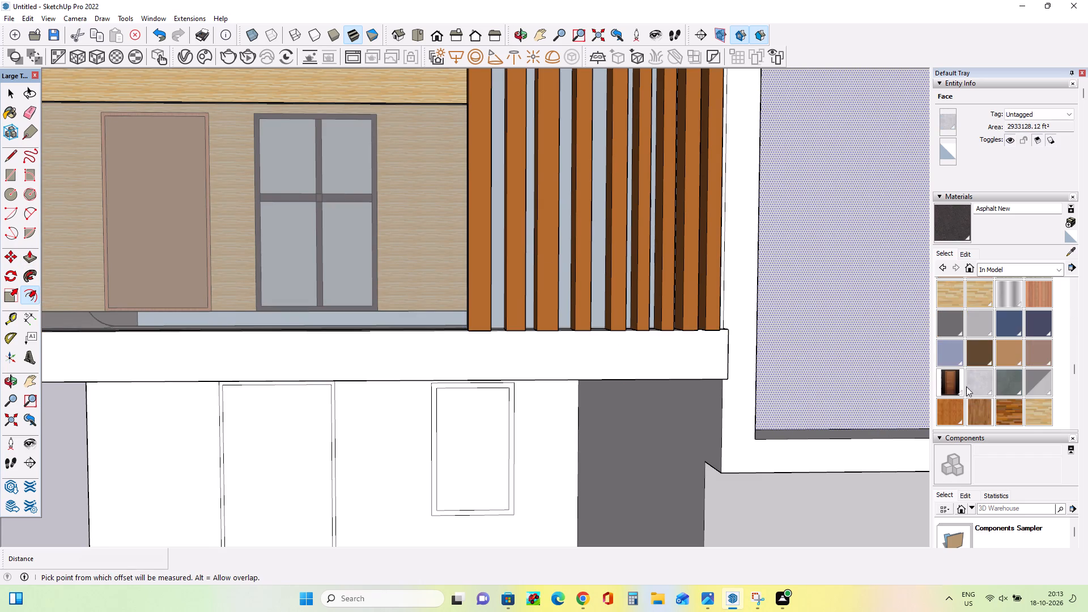
pyautogui.scroll(1, 966, 381)
pyautogui.click(949, 336)
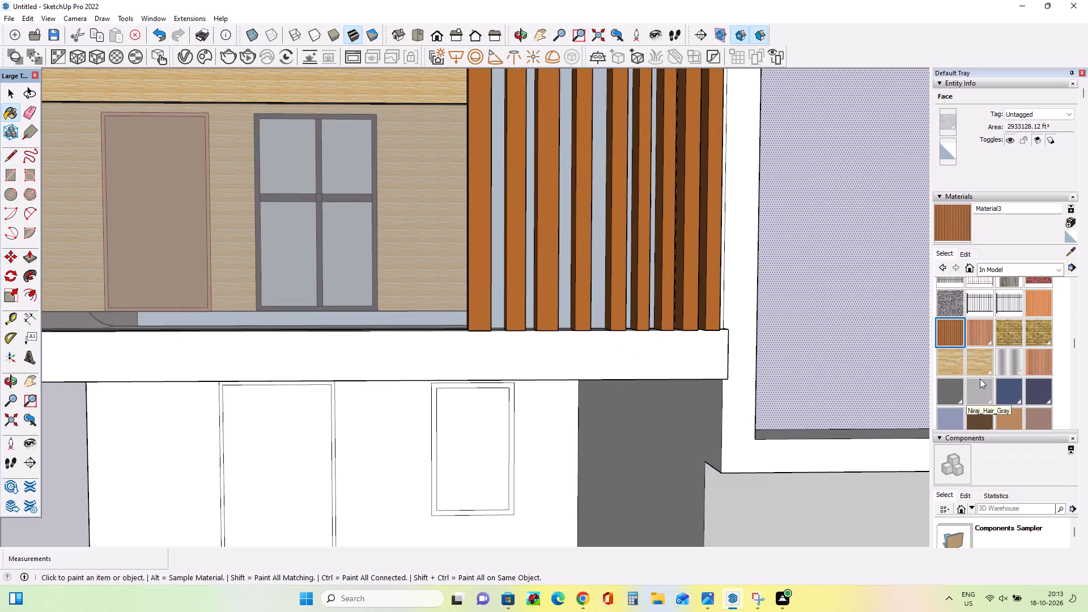
pyautogui.scroll(-1, 980, 379)
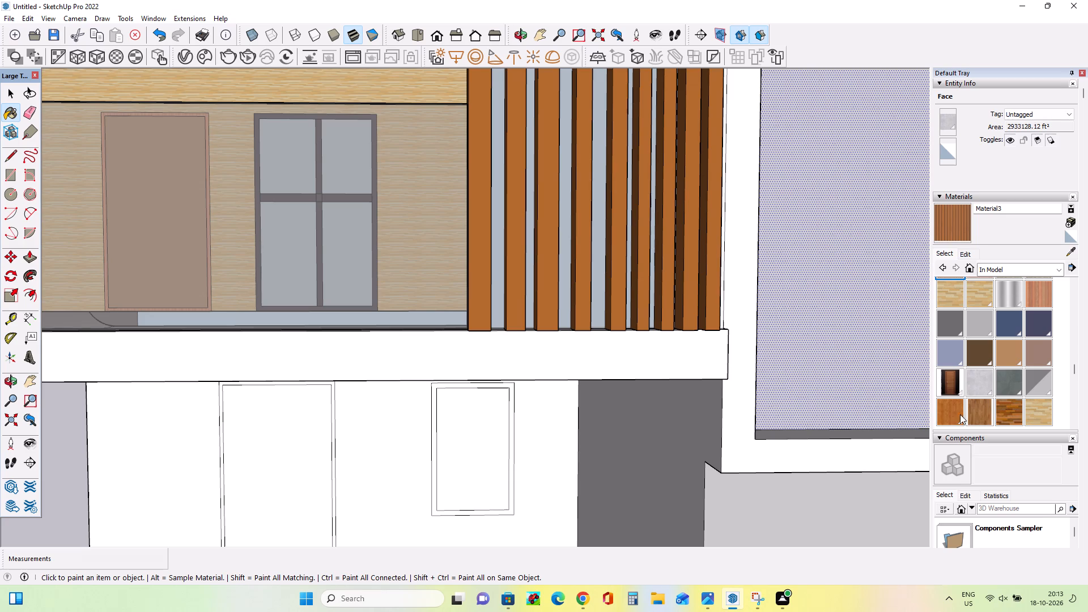
pyautogui.click(948, 415)
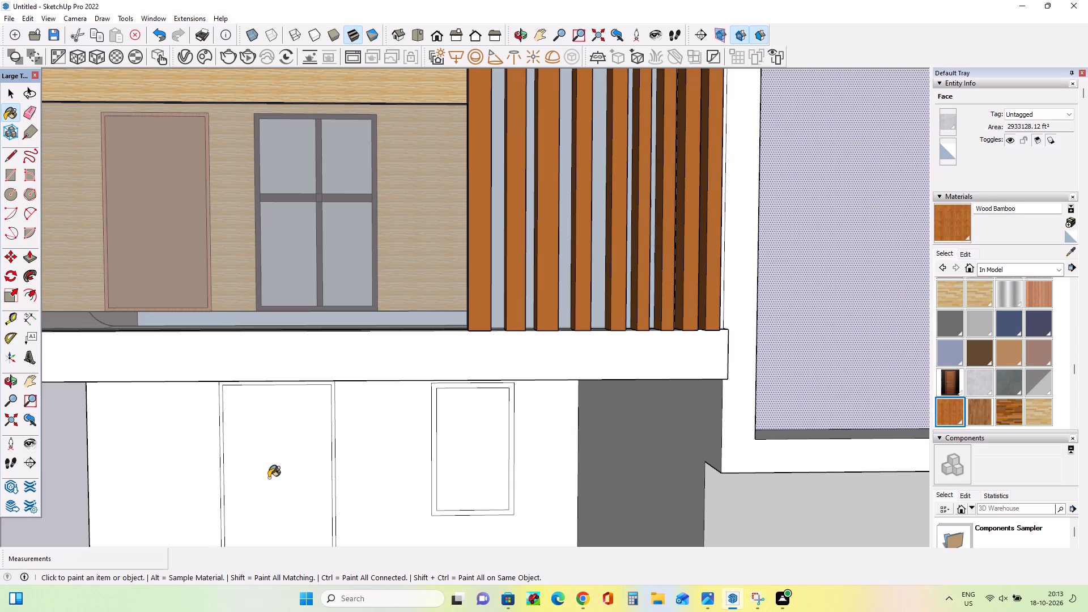
pyautogui.click(273, 478)
pyautogui.moveTo(330, 478); pyautogui.dragTo(323, 490, button='middle')
pyautogui.scroll(2, 329, 478)
pyautogui.scroll(-2, 329, 477)
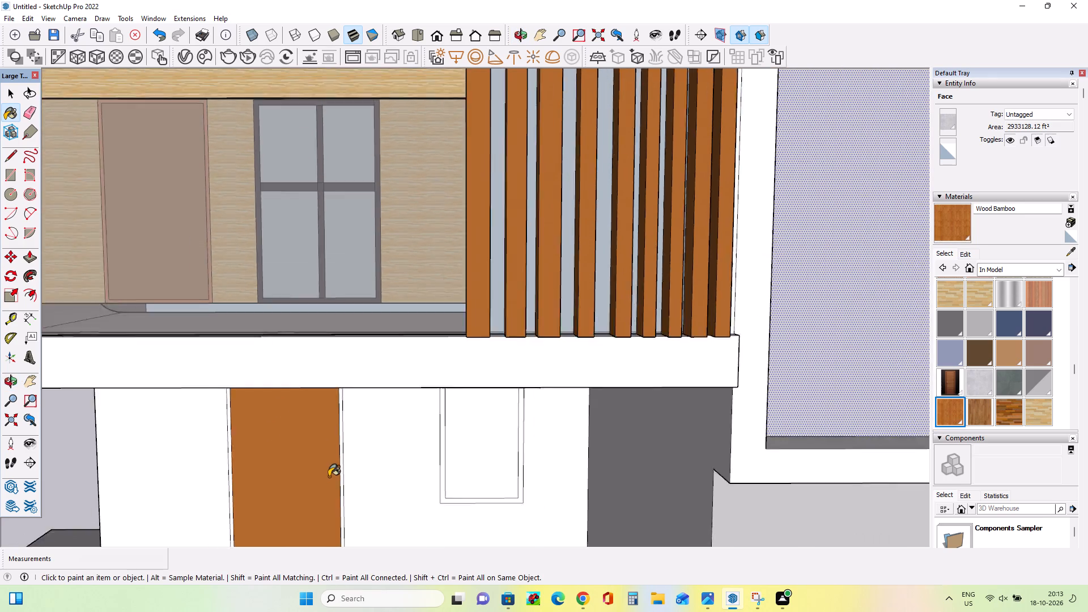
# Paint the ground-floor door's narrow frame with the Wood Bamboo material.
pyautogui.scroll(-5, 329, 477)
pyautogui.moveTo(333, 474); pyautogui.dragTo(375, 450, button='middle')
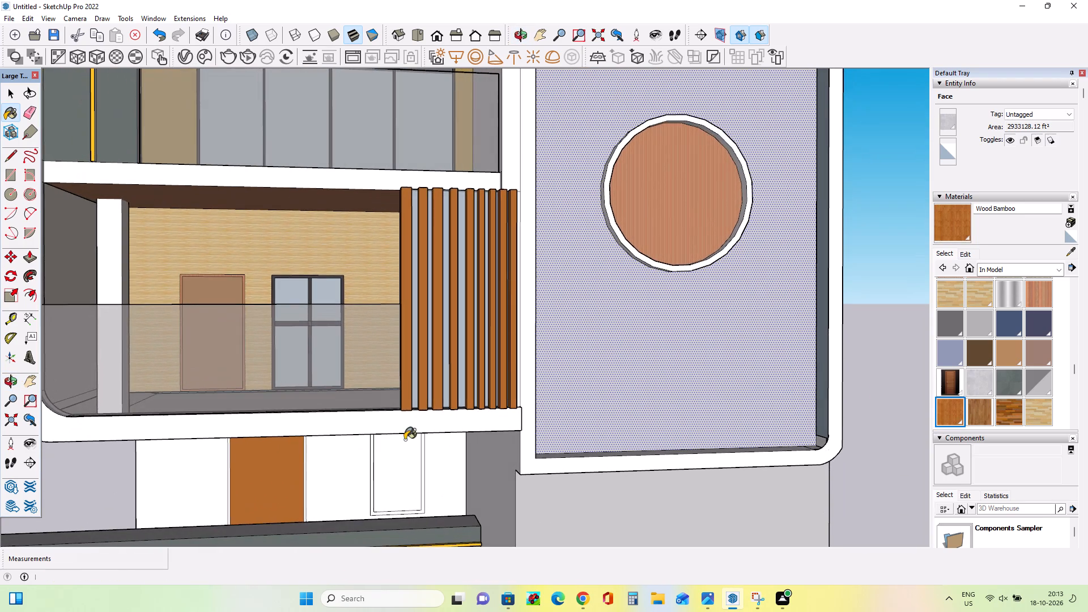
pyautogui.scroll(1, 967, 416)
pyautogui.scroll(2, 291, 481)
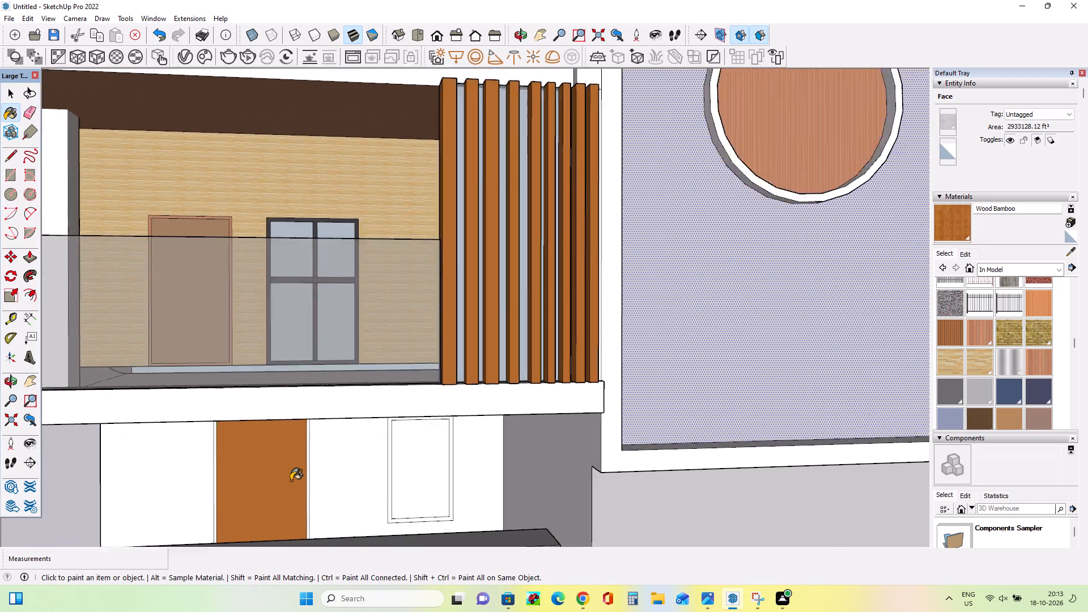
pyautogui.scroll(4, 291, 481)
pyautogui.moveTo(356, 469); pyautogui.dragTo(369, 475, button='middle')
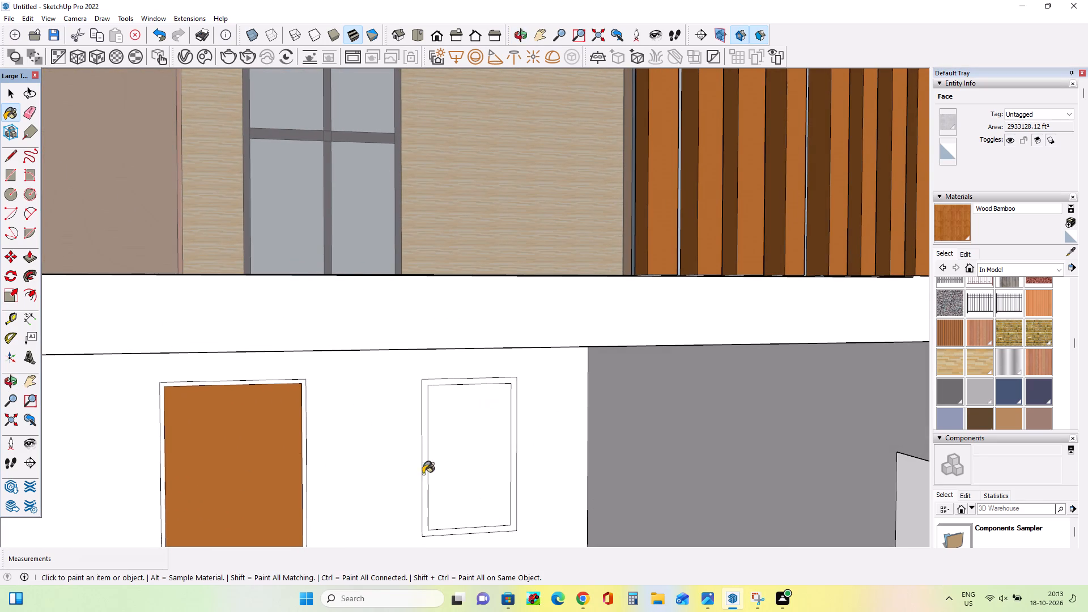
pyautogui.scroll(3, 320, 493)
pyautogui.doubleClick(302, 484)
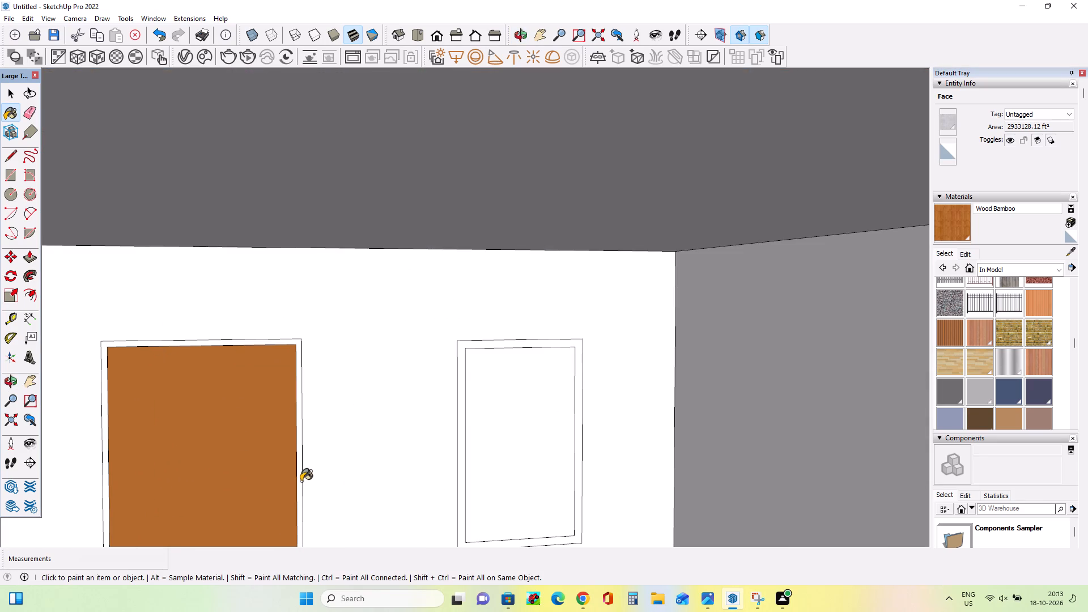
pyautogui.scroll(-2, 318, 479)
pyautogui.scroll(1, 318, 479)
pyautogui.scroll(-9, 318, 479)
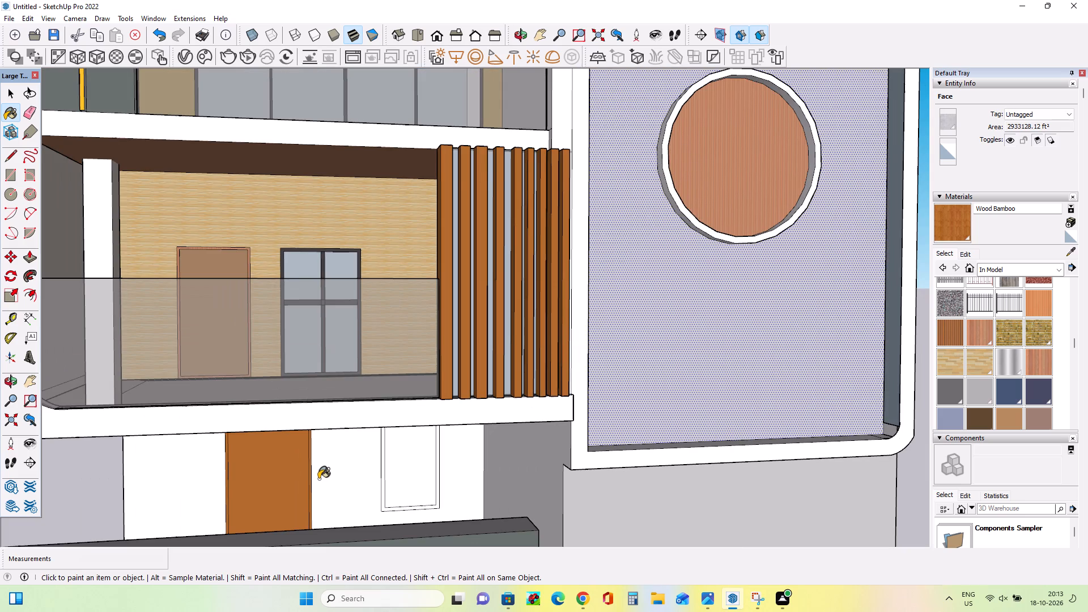
# Paint the ground-floor door's narrow frame with the Wood Floor material.
pyautogui.moveTo(310, 494); pyautogui.dragTo(278, 517, button='middle')
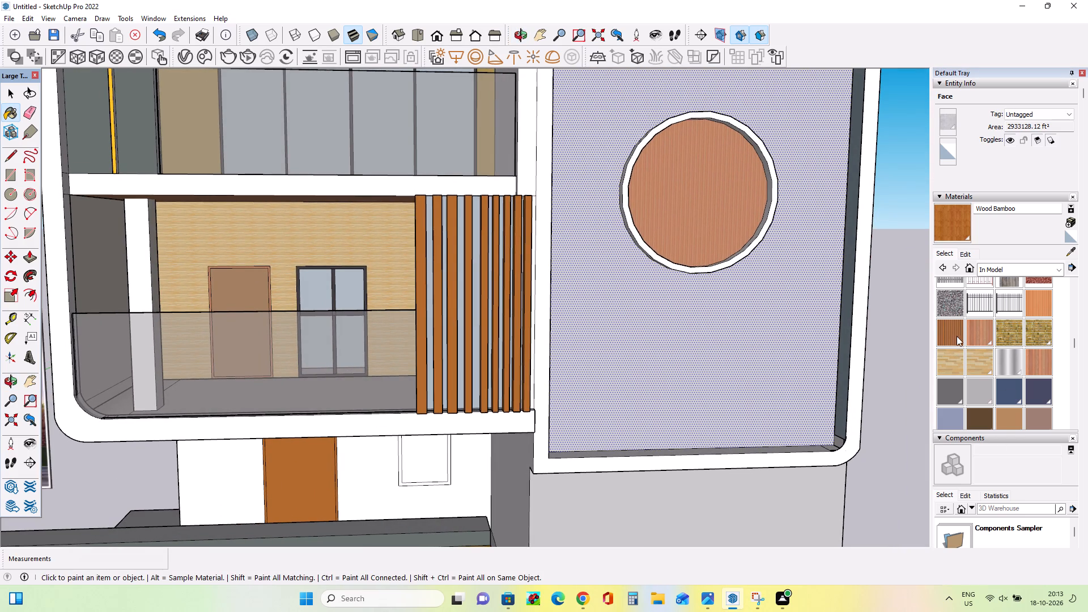
pyautogui.scroll(-2, 1032, 414)
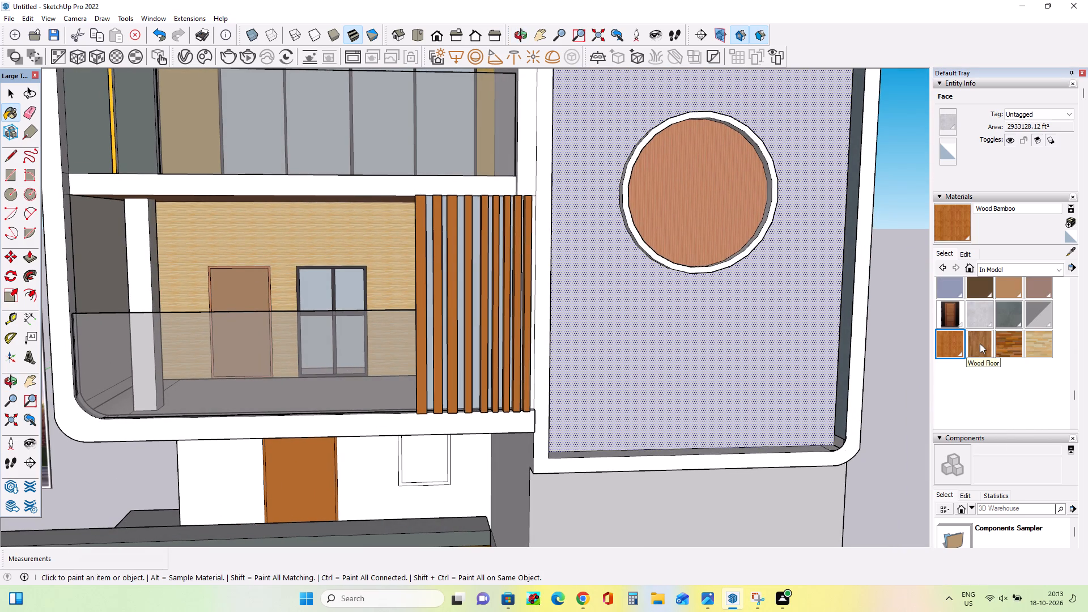
pyautogui.click(980, 343)
pyautogui.scroll(10, 338, 473)
pyautogui.click(332, 459)
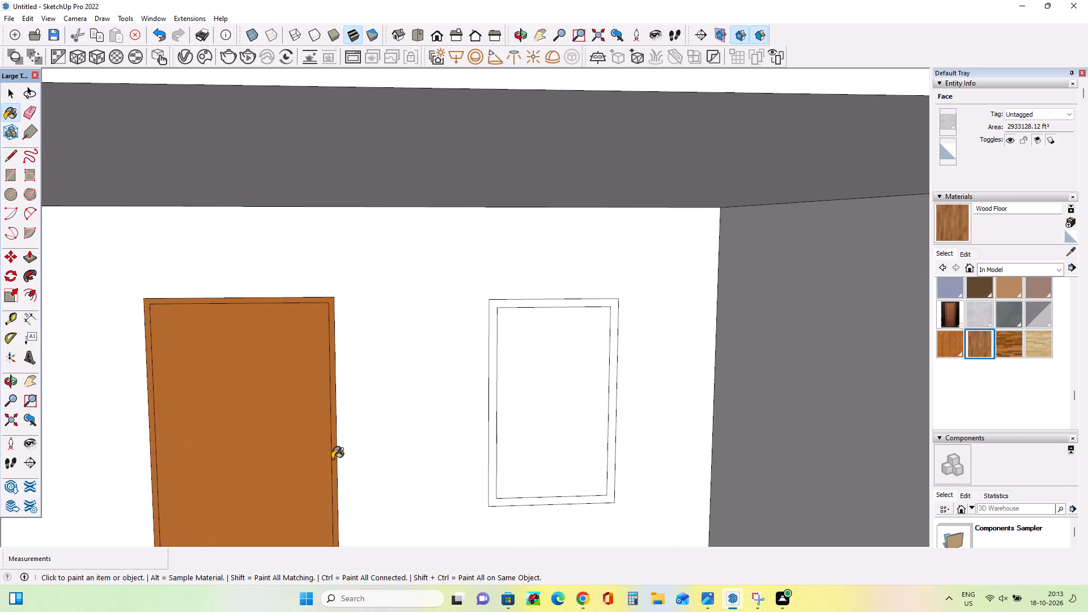
# Paint the ground-floor window's frame with the Asphalt New material.
pyautogui.scroll(-7, 346, 462)
pyautogui.moveTo(428, 476); pyautogui.dragTo(413, 441, button='middle')
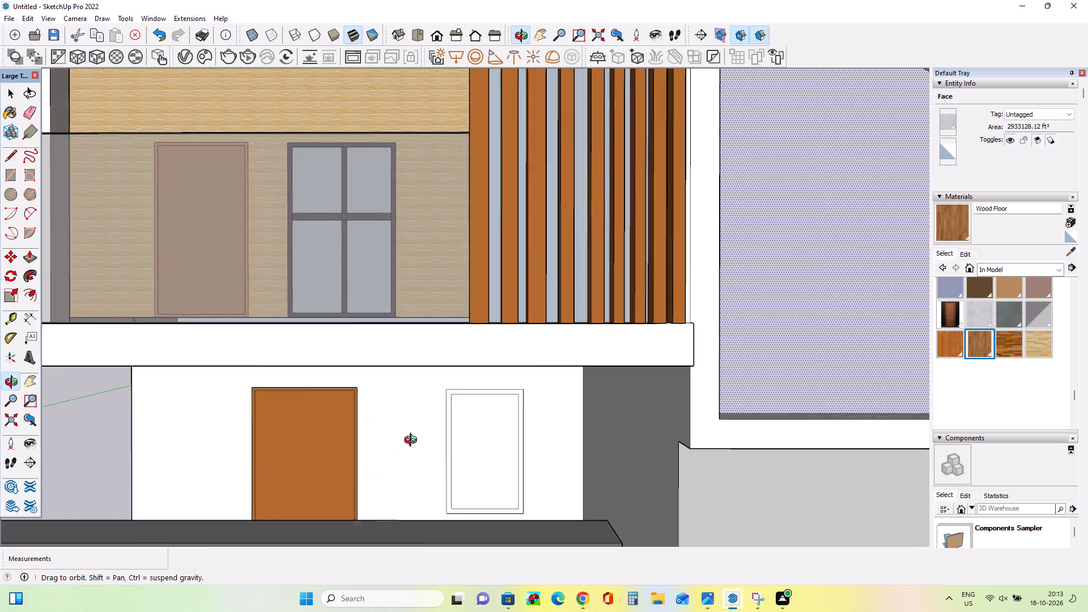
pyautogui.moveTo(413, 441); pyautogui.dragTo(421, 439, button='middle')
pyautogui.scroll(8, 976, 329)
pyautogui.scroll(-1, 976, 328)
pyautogui.scroll(2, 976, 328)
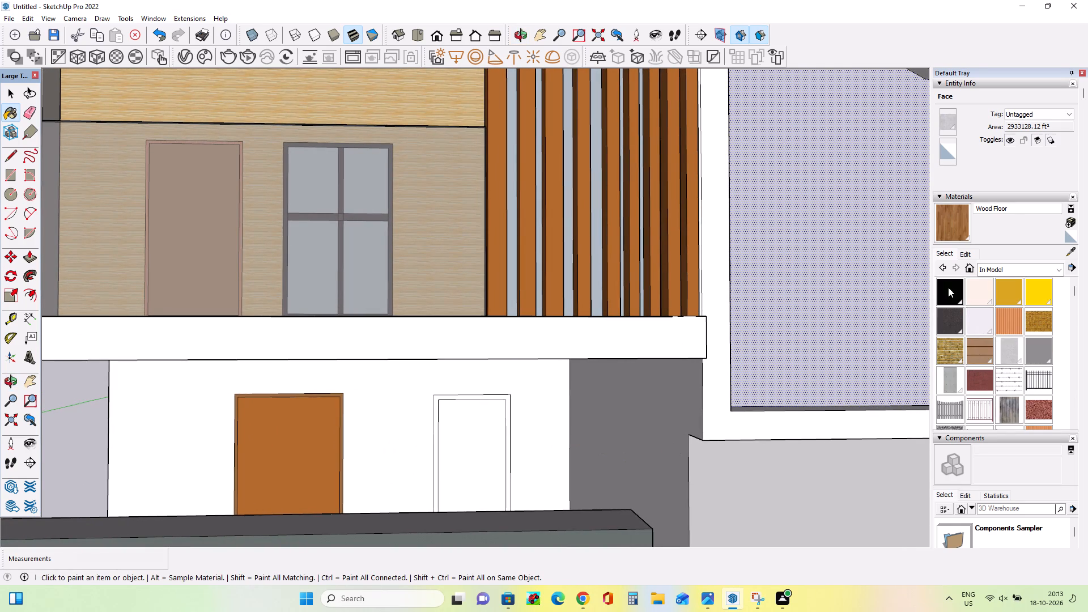
pyautogui.click(948, 324)
pyautogui.scroll(3, 511, 428)
pyautogui.click(504, 429)
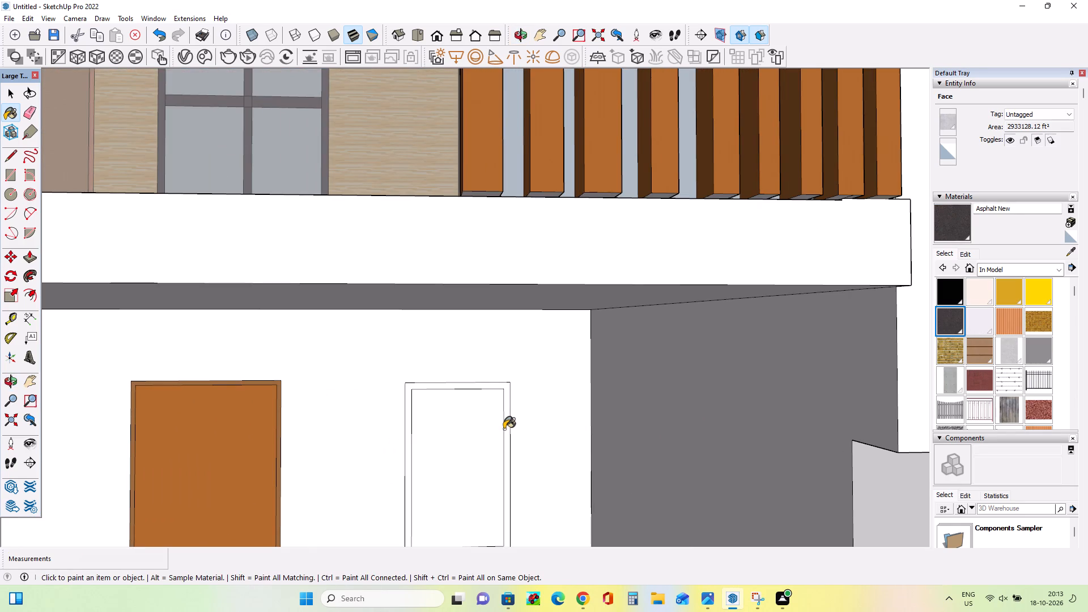
pyautogui.click(504, 435)
pyautogui.click(504, 435)
pyautogui.scroll(4, 502, 443)
pyautogui.doubleClick(507, 441)
# Paint the ground-floor window's inner pane with the Translucent Glass Gray material.
pyautogui.scroll(-2, 545, 430)
pyautogui.scroll(-4, 640, 420)
pyautogui.scroll(-4, 1011, 357)
pyautogui.click(1027, 310)
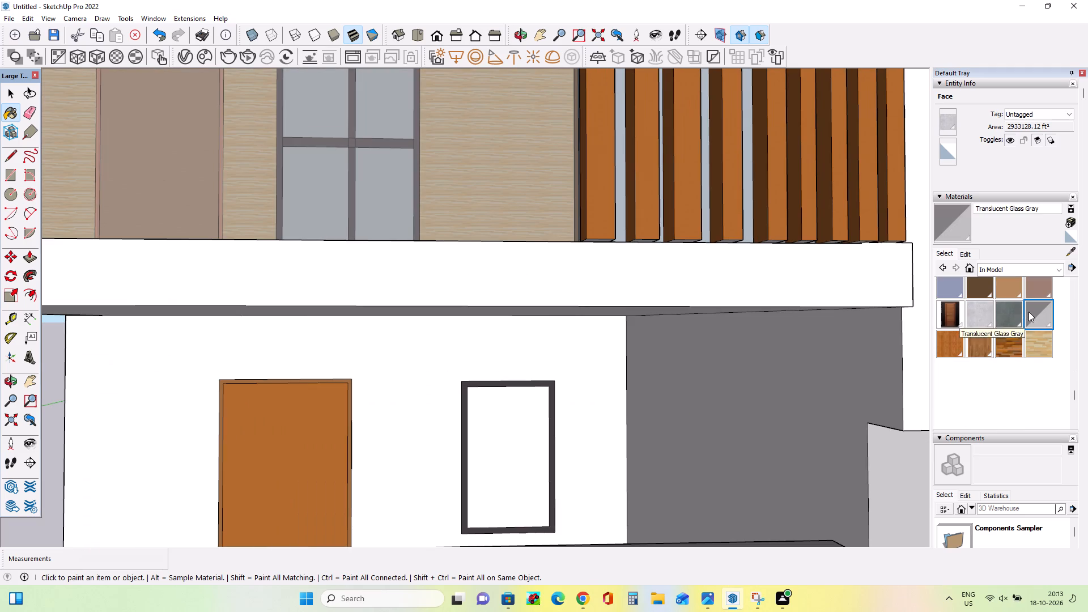
pyautogui.click(533, 444)
# Draw a horizontal crossbar rectangle about 21' high and 297' wide across the ground-floor window's glass, between the frame sides.
pyautogui.scroll(-2, 433, 491)
pyautogui.scroll(1, 433, 496)
pyautogui.scroll(-6, 433, 496)
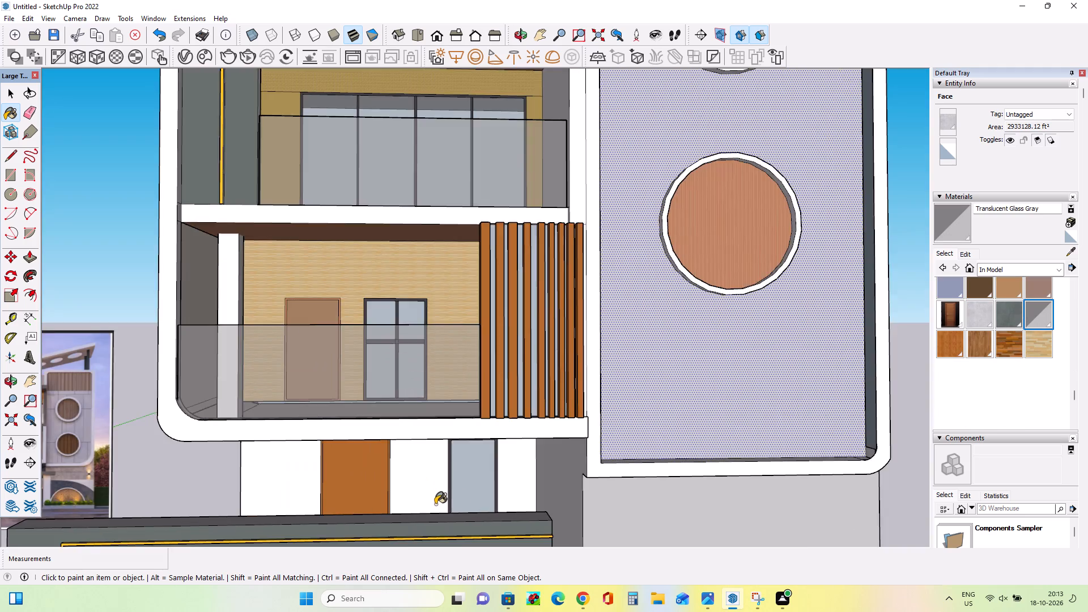
pyautogui.scroll(-1, 514, 504)
pyautogui.moveTo(525, 513); pyautogui.dragTo(529, 544, button='middle')
pyautogui.scroll(-5, 529, 544)
pyautogui.moveTo(527, 544); pyautogui.dragTo(522, 506, button='middle')
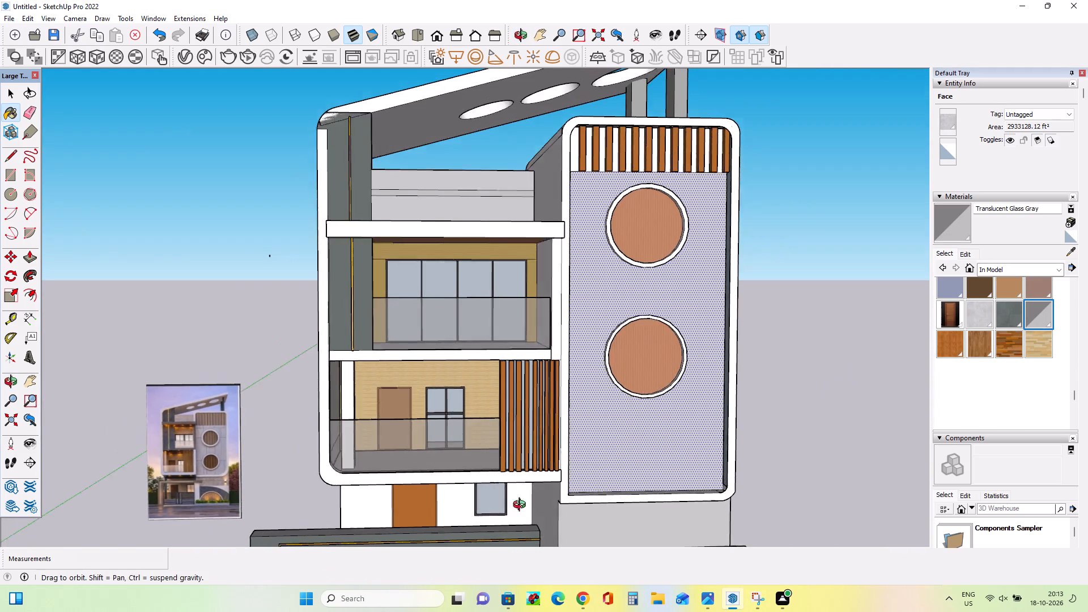
pyautogui.moveTo(522, 506); pyautogui.dragTo(521, 470, button='middle')
pyautogui.scroll(7, 491, 495)
pyautogui.moveTo(494, 517); pyautogui.dragTo(511, 556, button='middle')
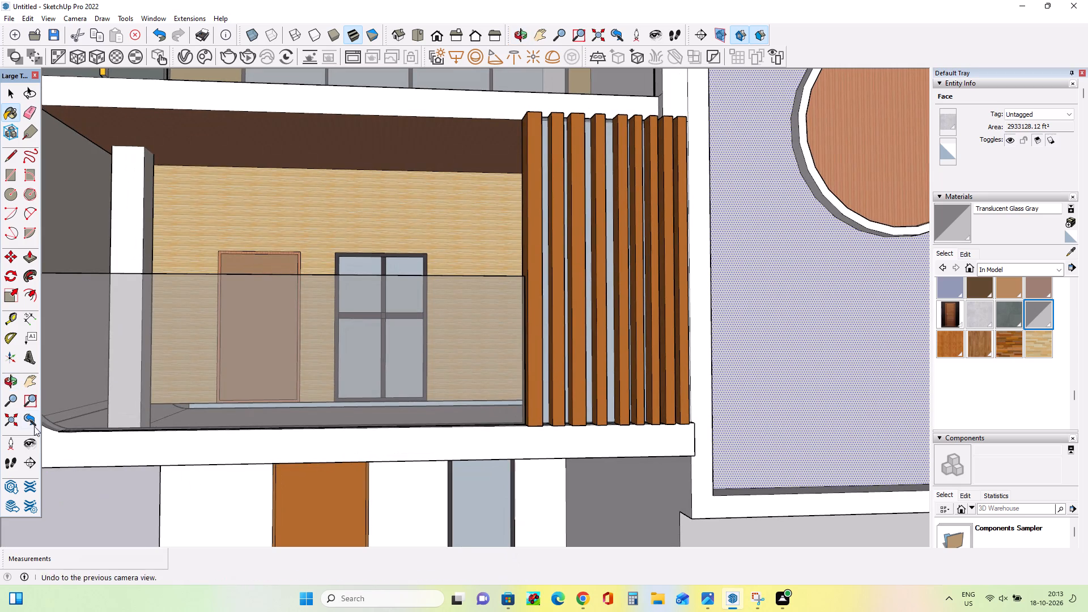
pyautogui.click(9, 177)
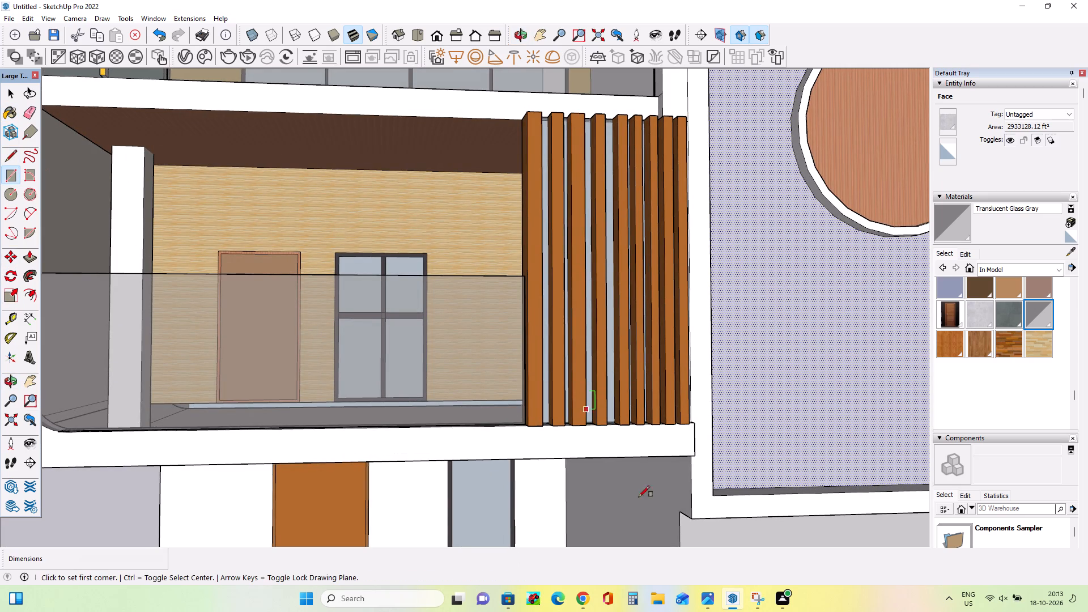
pyautogui.click(453, 505)
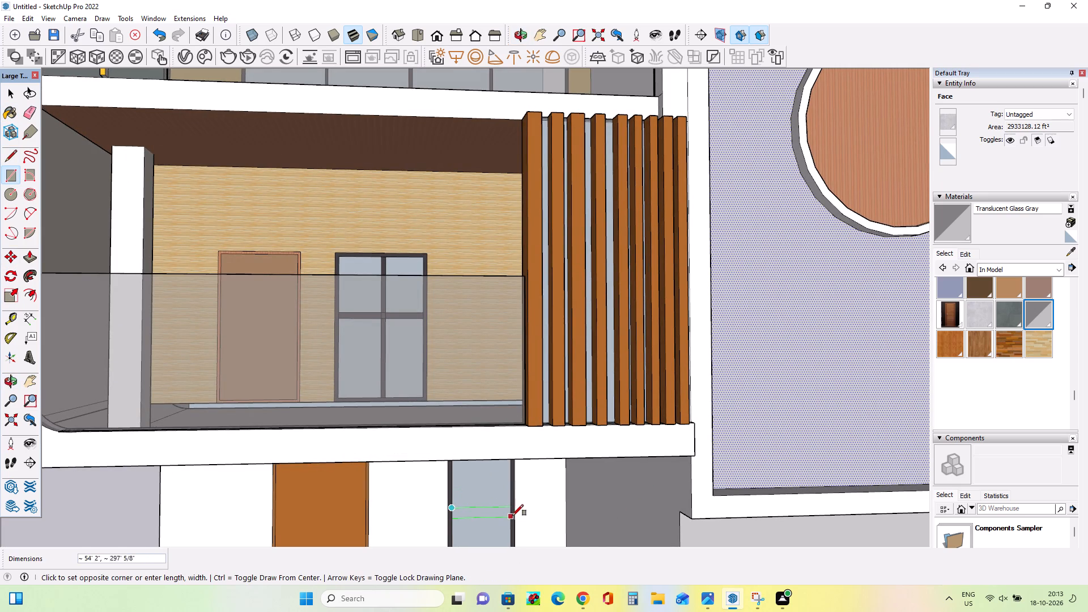
pyautogui.scroll(6, 512, 515)
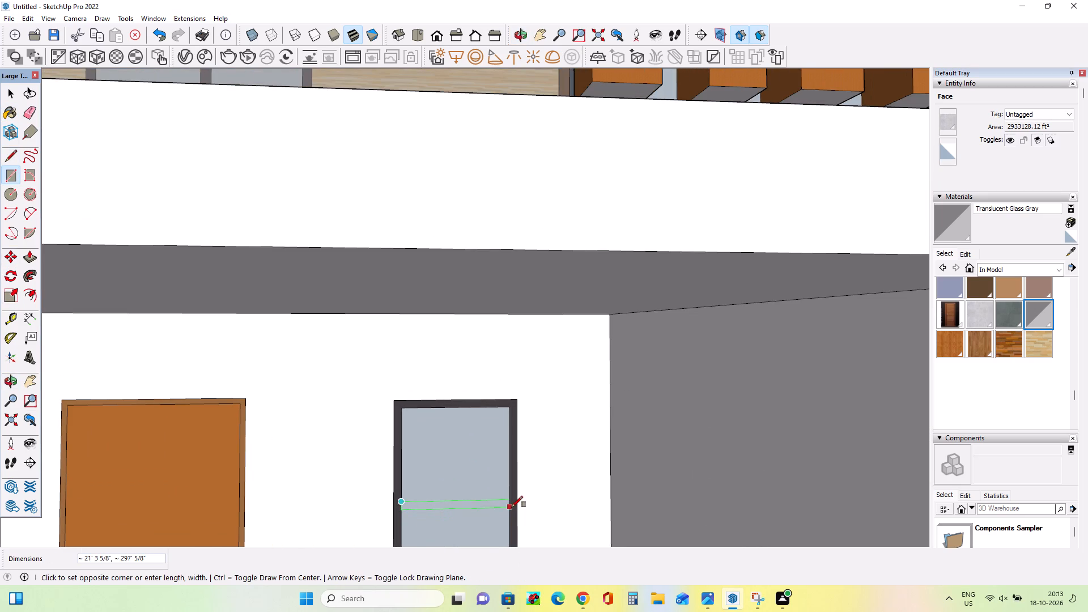
pyautogui.click(512, 507)
# Paint the ground-floor window's horizontal crossbar with the Asphalt New material.
pyautogui.scroll(-7, 501, 512)
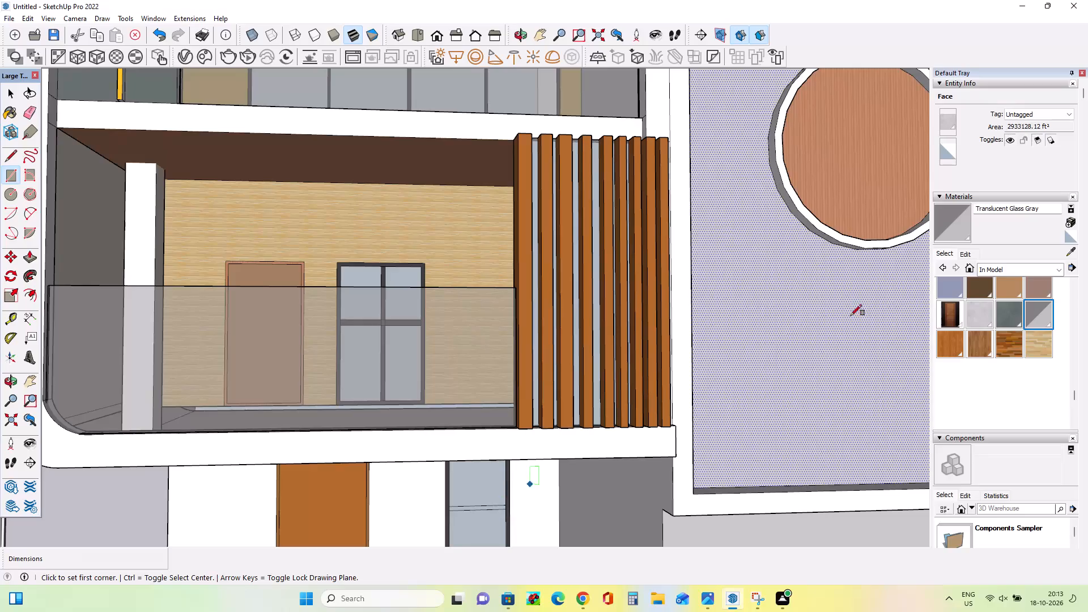
pyautogui.scroll(3, 994, 316)
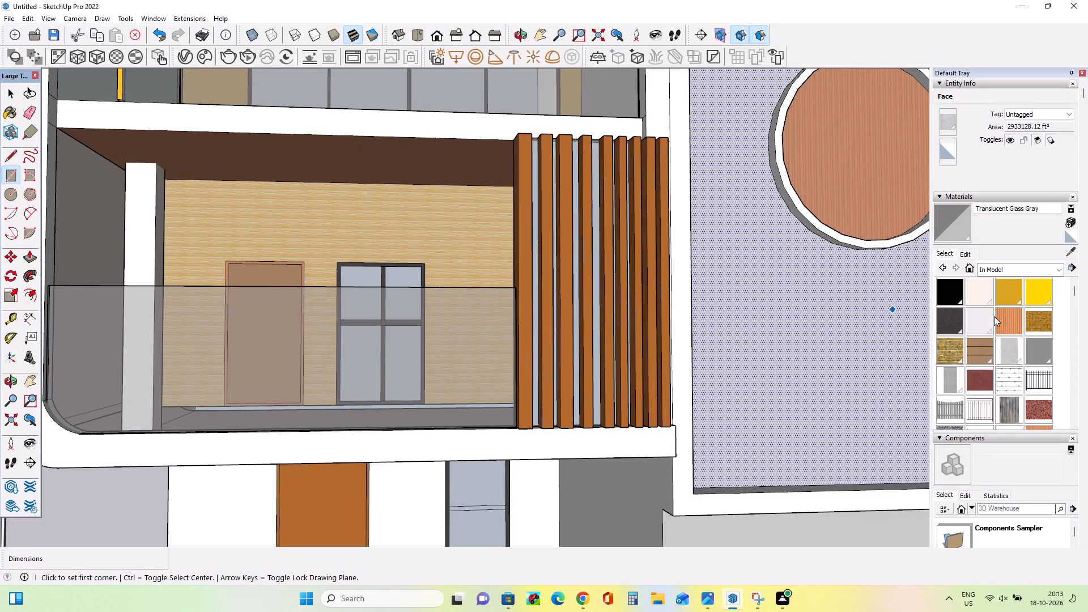
pyautogui.scroll(5, 994, 316)
pyautogui.click(955, 318)
pyautogui.scroll(5, 483, 519)
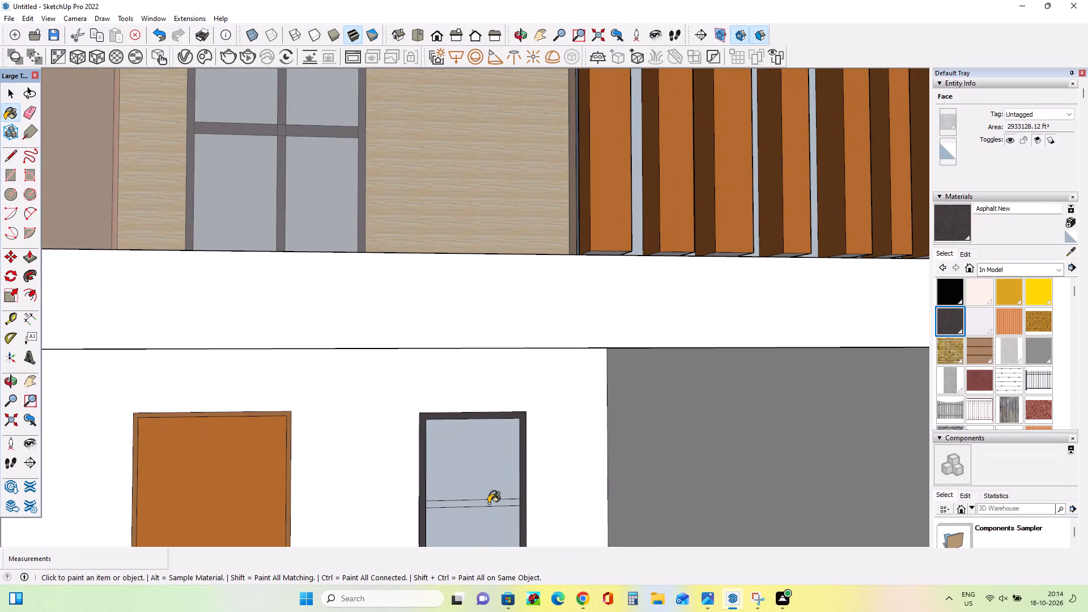
pyautogui.click(488, 503)
# Examine the whole facade model beside the reference image to check the ground floor and entrance area.
pyautogui.scroll(-13, 520, 502)
pyautogui.moveTo(532, 513); pyautogui.dragTo(536, 533, button='middle')
pyautogui.scroll(-3, 536, 533)
pyautogui.moveTo(598, 499); pyautogui.dragTo(575, 505, button='middle')
pyautogui.scroll(-13, 444, 513)
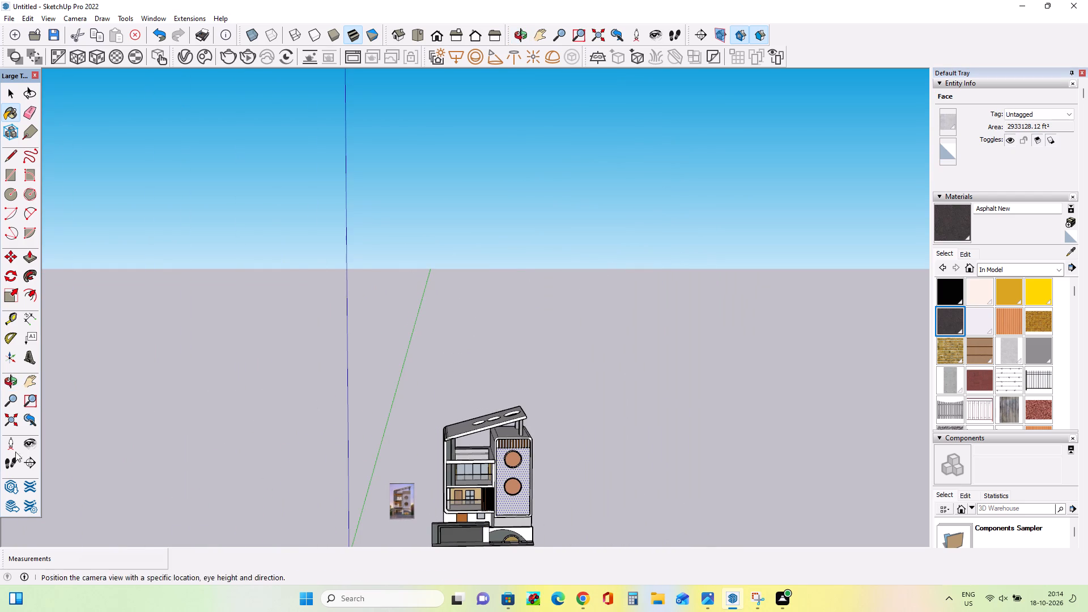
pyautogui.click(34, 377)
pyautogui.moveTo(525, 471); pyautogui.dragTo(484, 382)
pyautogui.scroll(2, 455, 392)
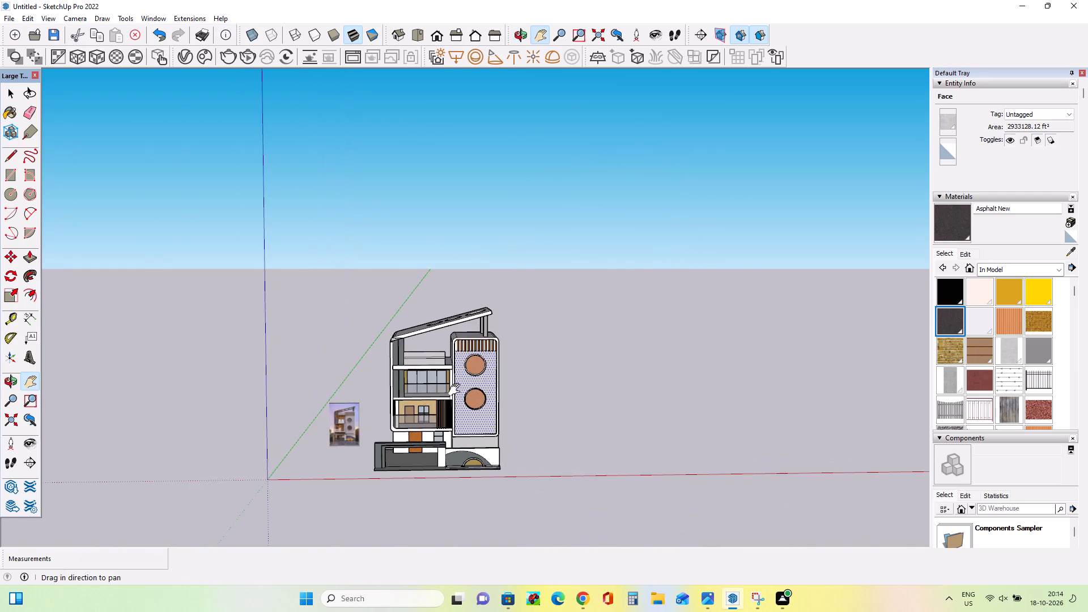
pyautogui.scroll(9, 457, 390)
pyautogui.moveTo(375, 453); pyautogui.dragTo(470, 375)
pyautogui.scroll(2, 474, 377)
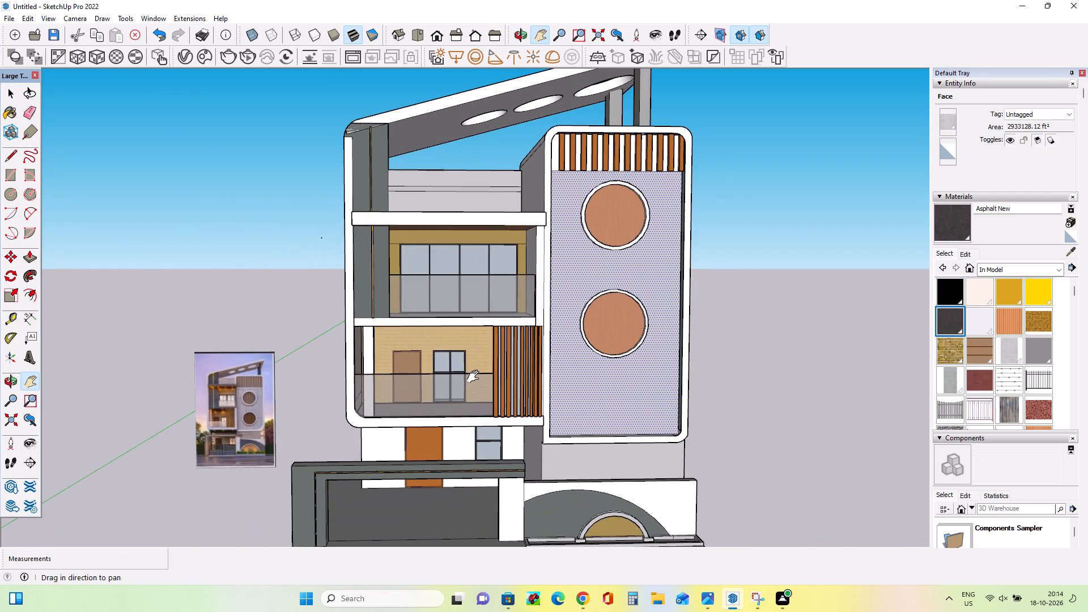
pyautogui.moveTo(484, 392); pyautogui.dragTo(493, 418, button='middle')
pyautogui.scroll(-2, 495, 420)
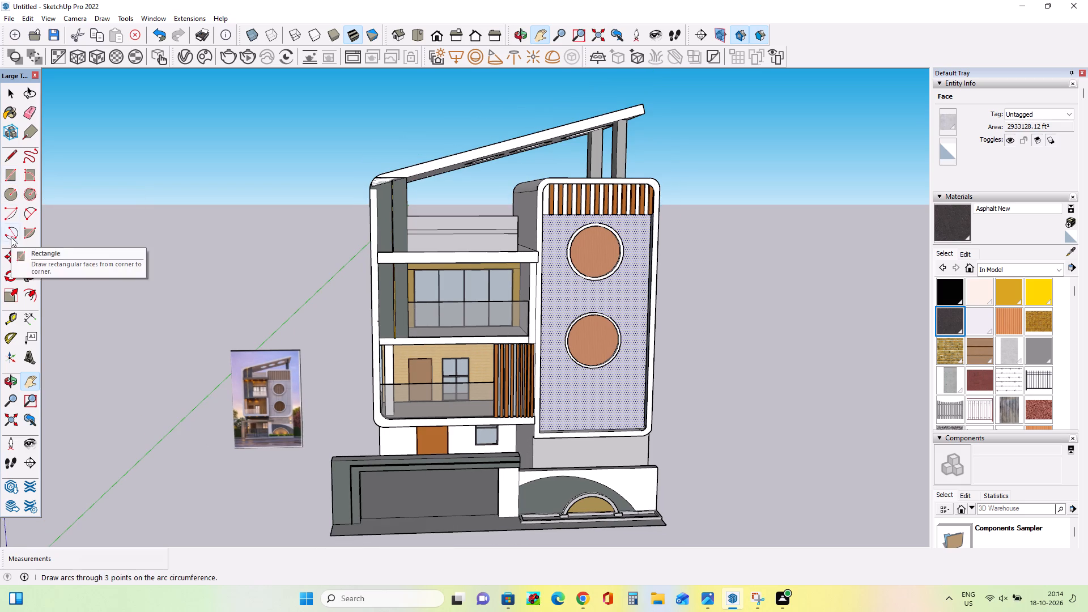
# Draw a thin floor rectangle about 17' by 1685' across the entrance opening, from the frame's leg to the white column.
pyautogui.click(9, 180)
pyautogui.moveTo(412, 559); pyautogui.dragTo(412, 589, button='middle')
pyautogui.scroll(8, 349, 527)
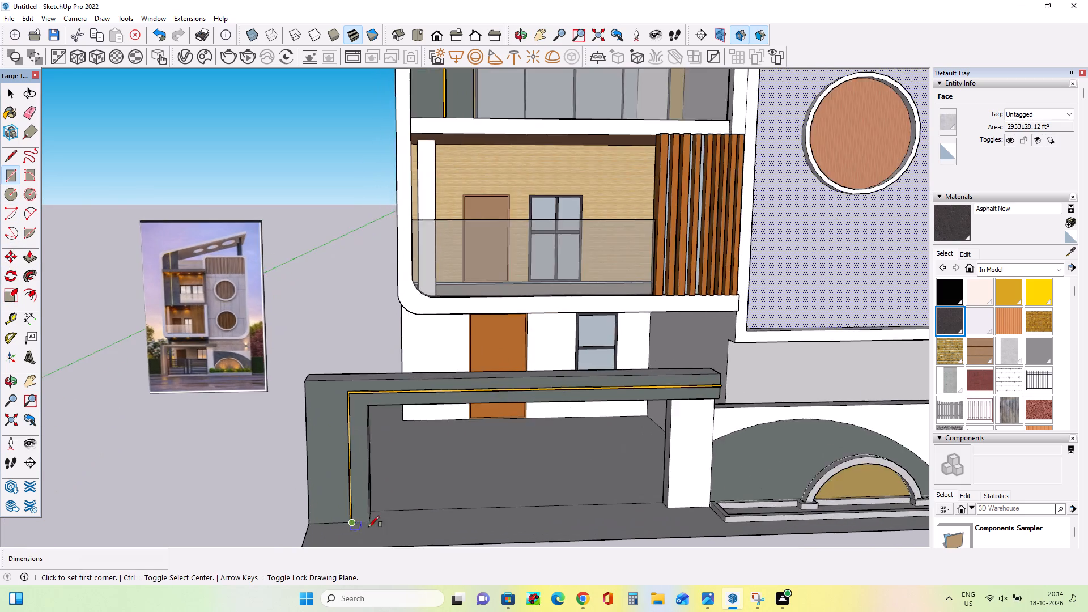
pyautogui.scroll(3, 368, 527)
pyautogui.moveTo(413, 531); pyautogui.dragTo(325, 551, button='middle')
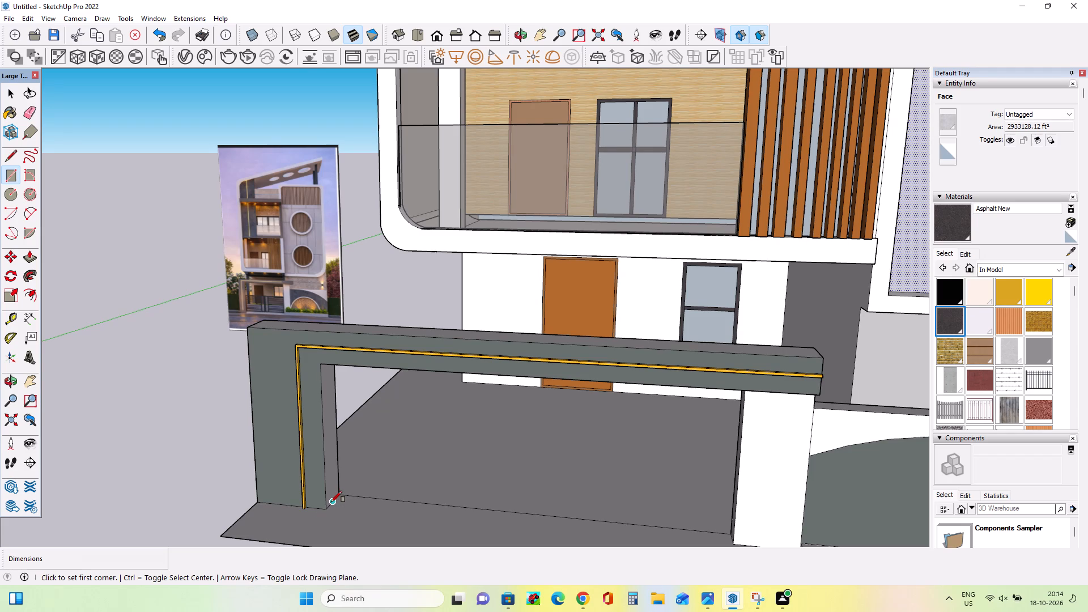
pyautogui.click(331, 502)
pyautogui.moveTo(487, 526); pyautogui.dragTo(683, 537, button='middle')
pyautogui.scroll(2, 718, 469)
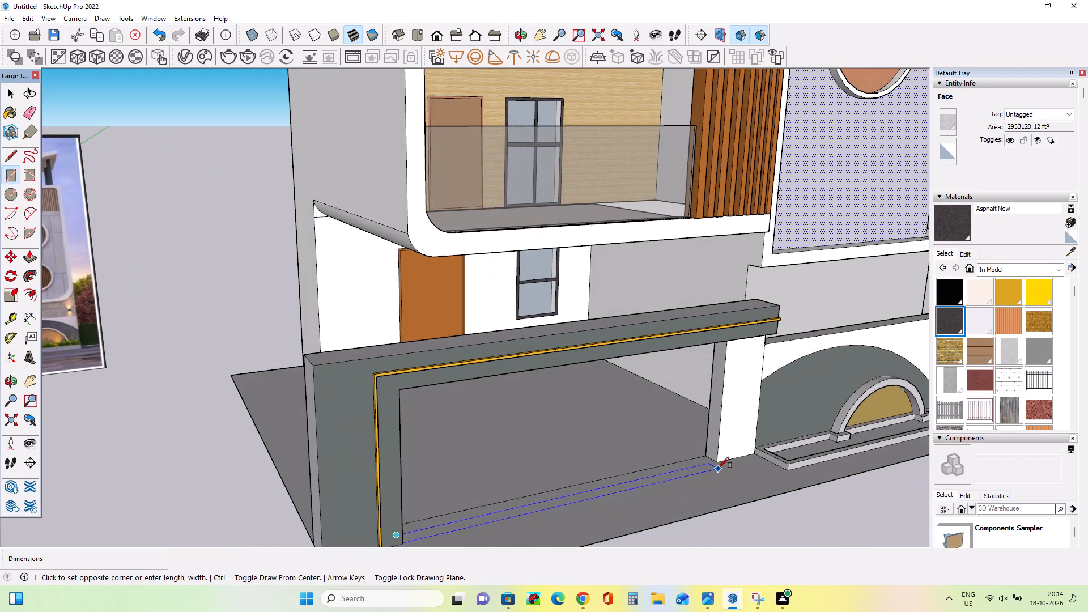
pyautogui.scroll(7, 718, 468)
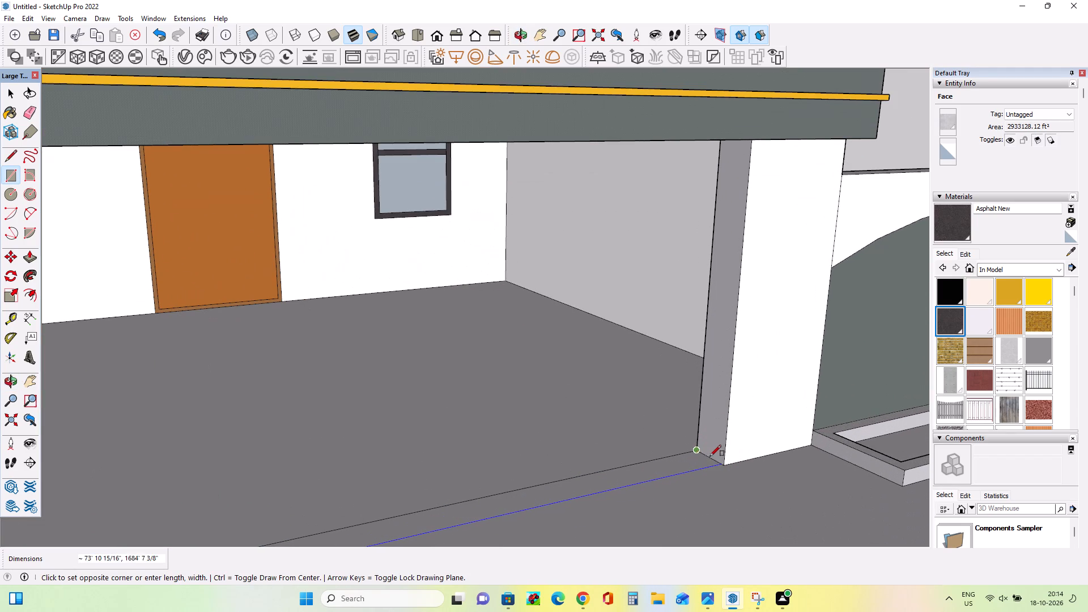
pyautogui.scroll(4, 713, 460)
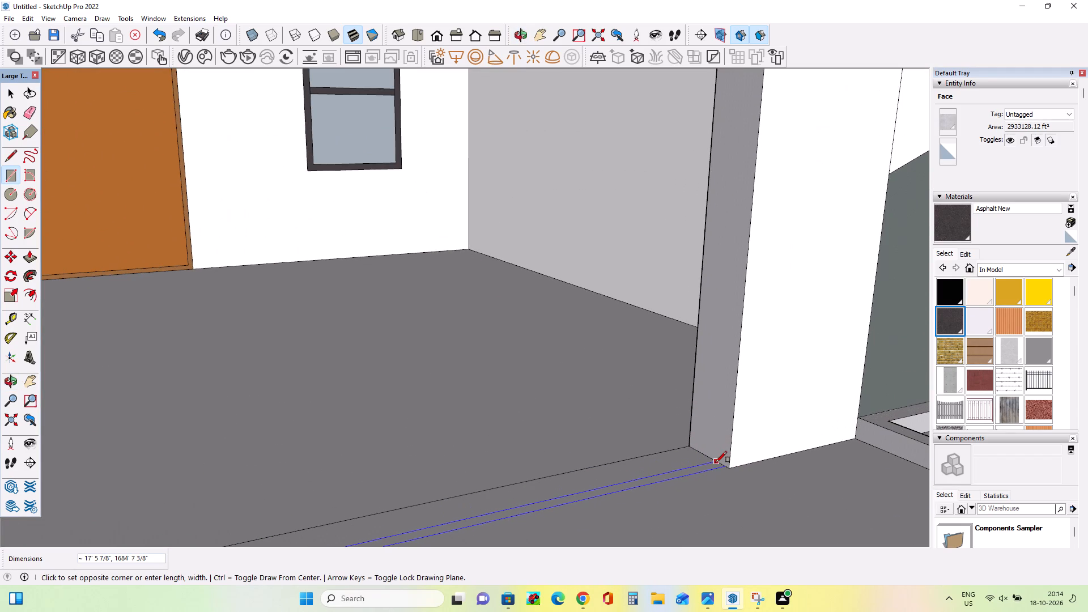
pyautogui.click(716, 462)
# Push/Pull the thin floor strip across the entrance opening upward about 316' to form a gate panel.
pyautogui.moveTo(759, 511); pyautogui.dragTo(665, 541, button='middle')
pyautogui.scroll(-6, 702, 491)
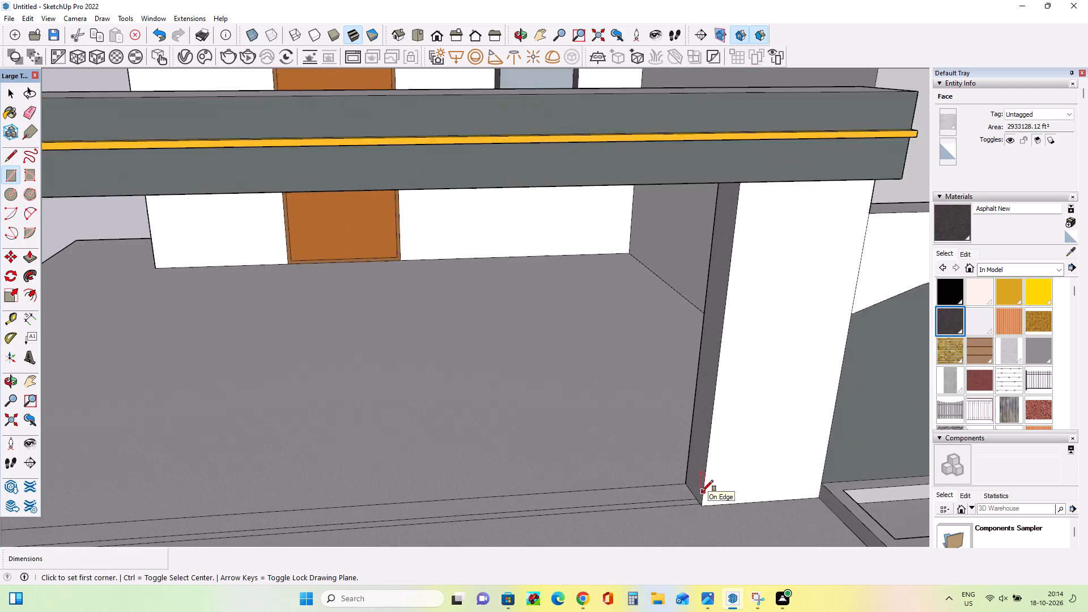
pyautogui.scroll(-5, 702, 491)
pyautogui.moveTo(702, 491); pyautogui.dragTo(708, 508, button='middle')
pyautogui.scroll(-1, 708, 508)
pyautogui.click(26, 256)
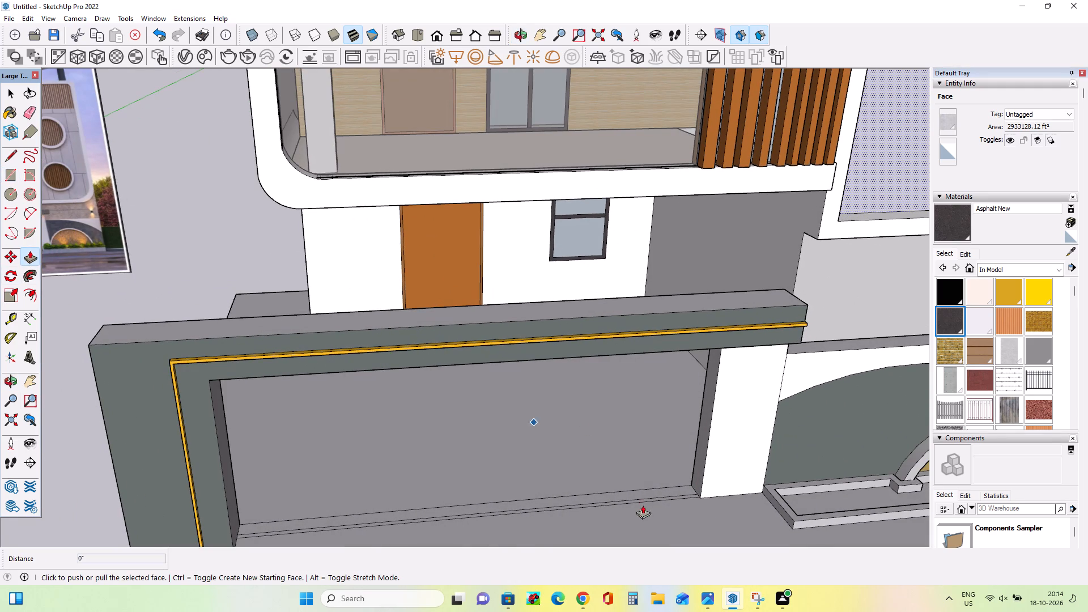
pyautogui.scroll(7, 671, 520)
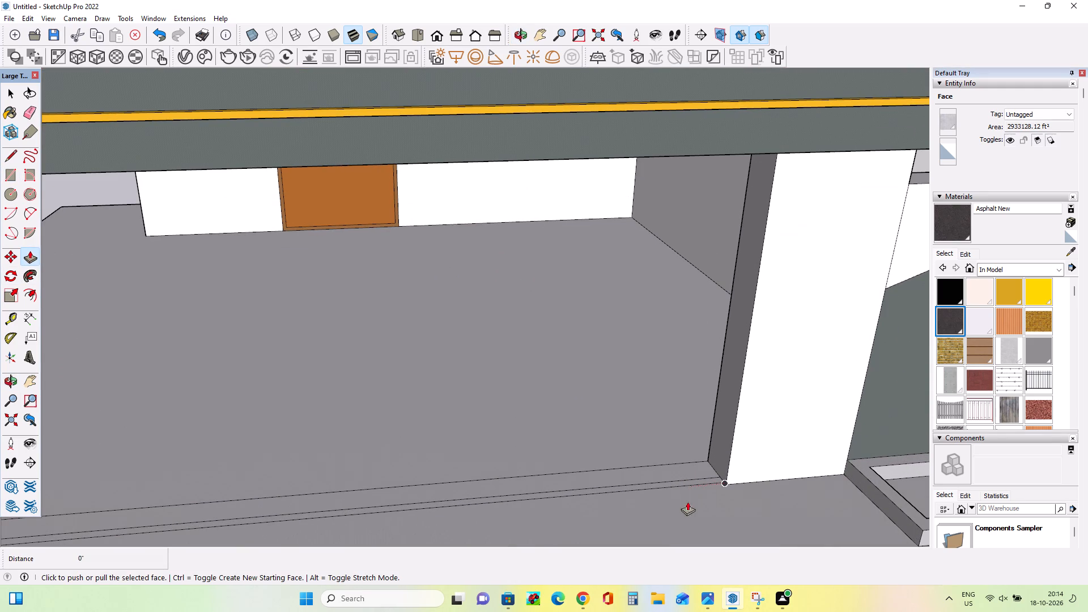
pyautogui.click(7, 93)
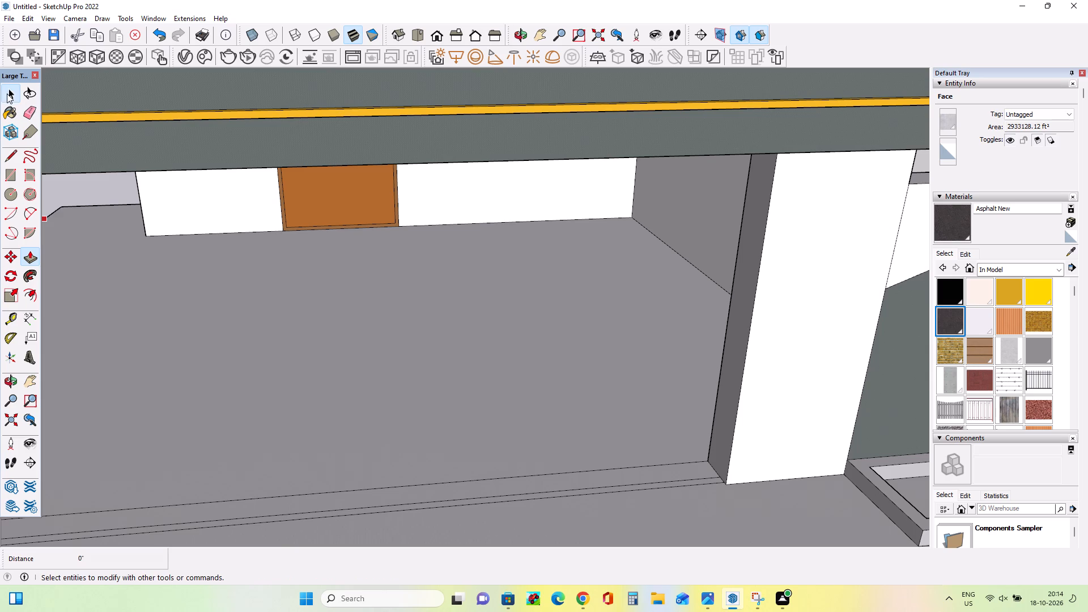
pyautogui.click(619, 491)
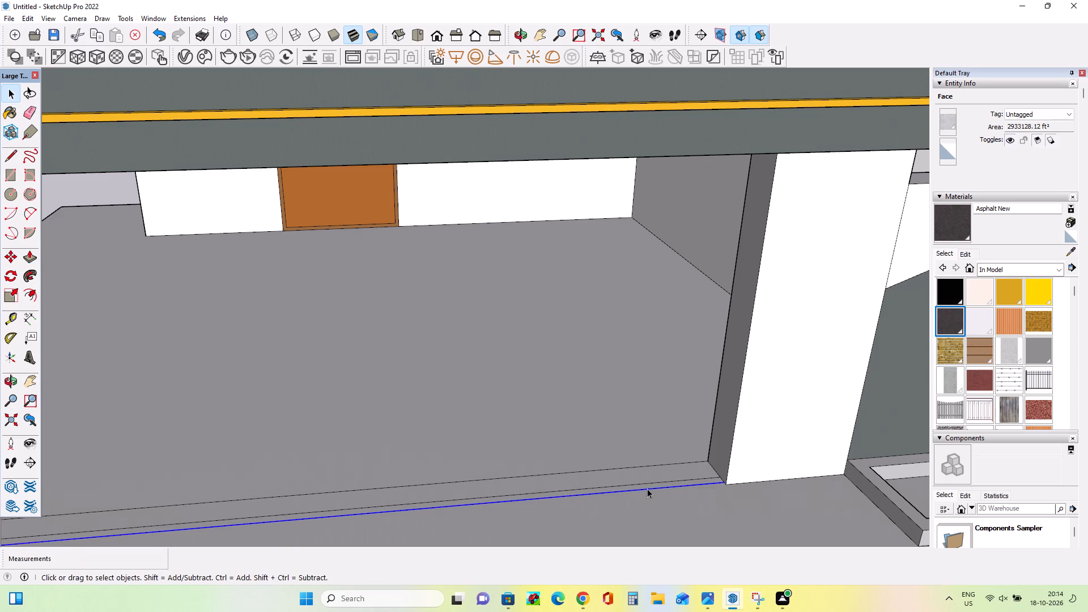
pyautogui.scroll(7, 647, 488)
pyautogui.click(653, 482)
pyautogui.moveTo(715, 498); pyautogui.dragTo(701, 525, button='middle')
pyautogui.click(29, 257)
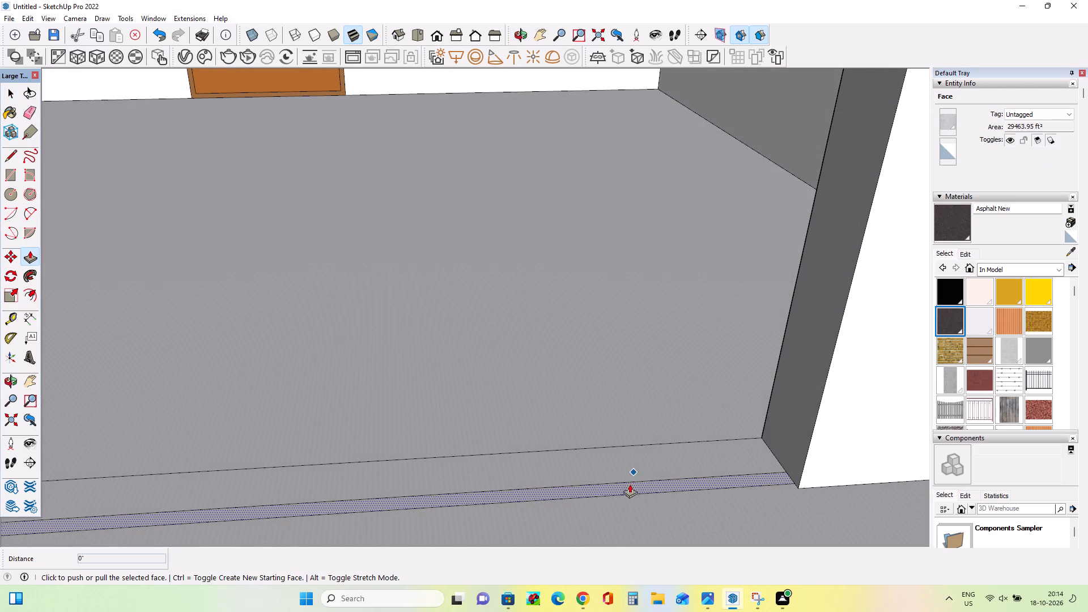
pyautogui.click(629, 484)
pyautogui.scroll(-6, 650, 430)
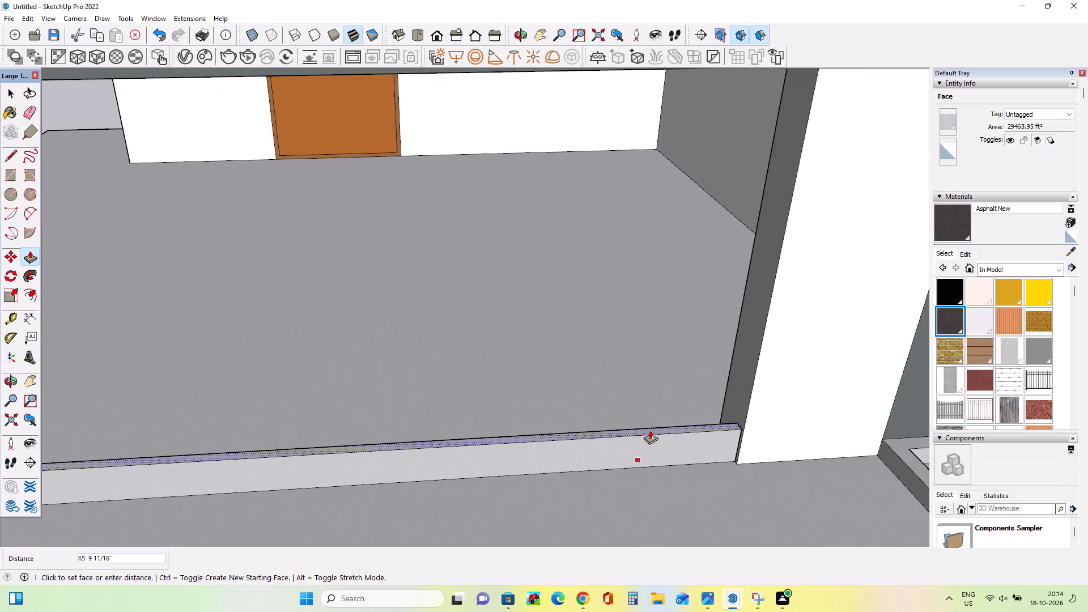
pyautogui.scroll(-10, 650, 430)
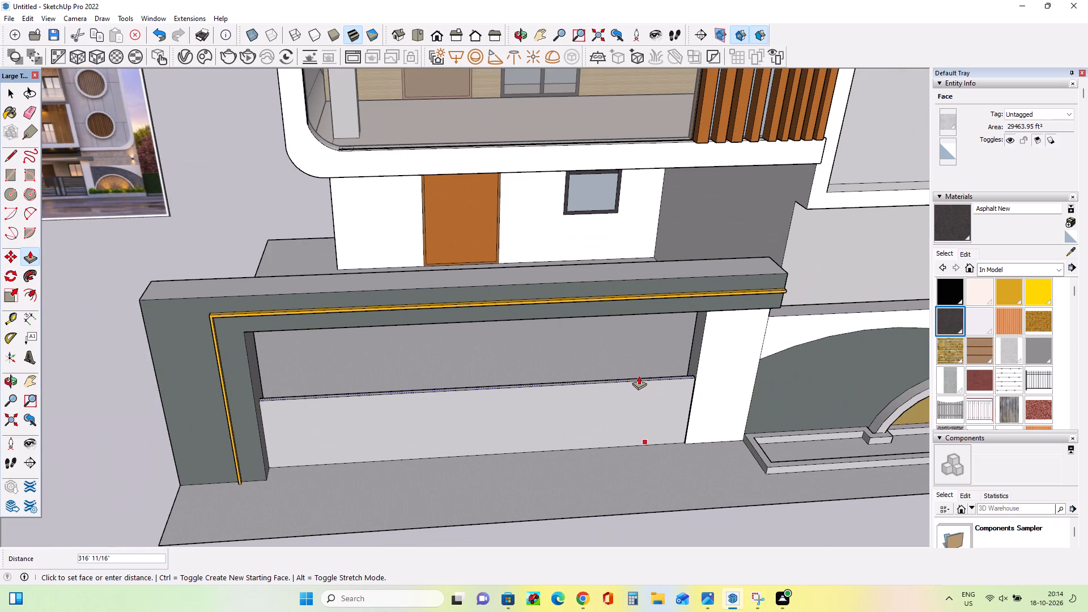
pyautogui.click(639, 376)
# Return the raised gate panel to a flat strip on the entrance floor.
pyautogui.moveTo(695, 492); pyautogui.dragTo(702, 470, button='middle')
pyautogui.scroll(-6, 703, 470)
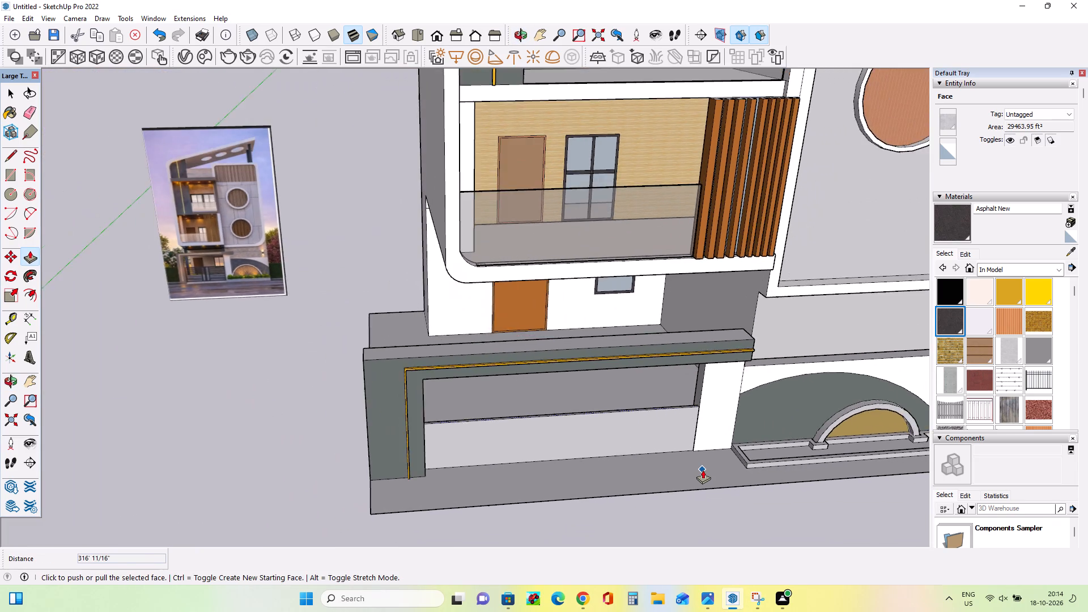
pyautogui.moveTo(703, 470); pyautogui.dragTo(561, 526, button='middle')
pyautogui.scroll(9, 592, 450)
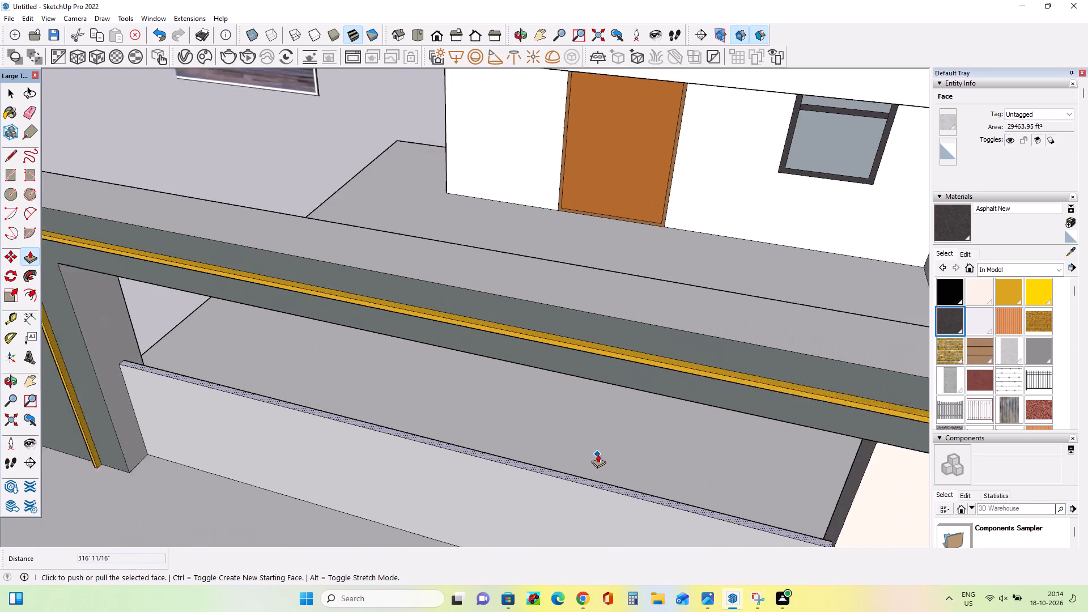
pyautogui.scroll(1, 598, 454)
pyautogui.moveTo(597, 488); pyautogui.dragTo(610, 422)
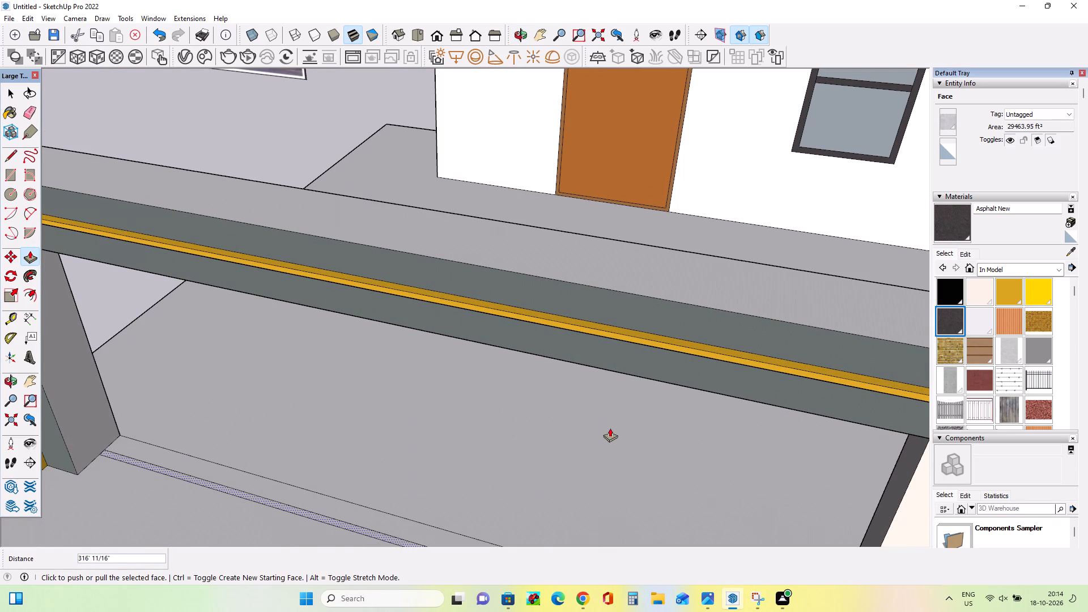
# Push/Pull the thin entrance floor strip upward about 466' to form the gate panel.
pyautogui.click(345, 524)
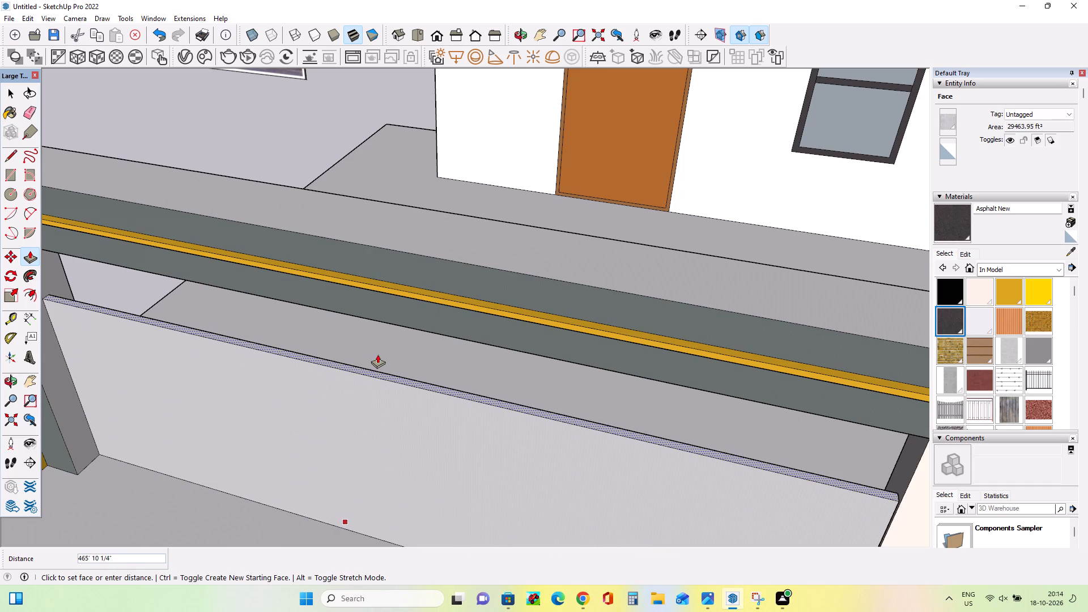
pyautogui.click(377, 354)
# Examine the entrance gate and ground floor in the reference image and compare them with the facade model.
pyautogui.moveTo(346, 472); pyautogui.dragTo(493, 434, button='middle')
pyautogui.scroll(-8, 493, 434)
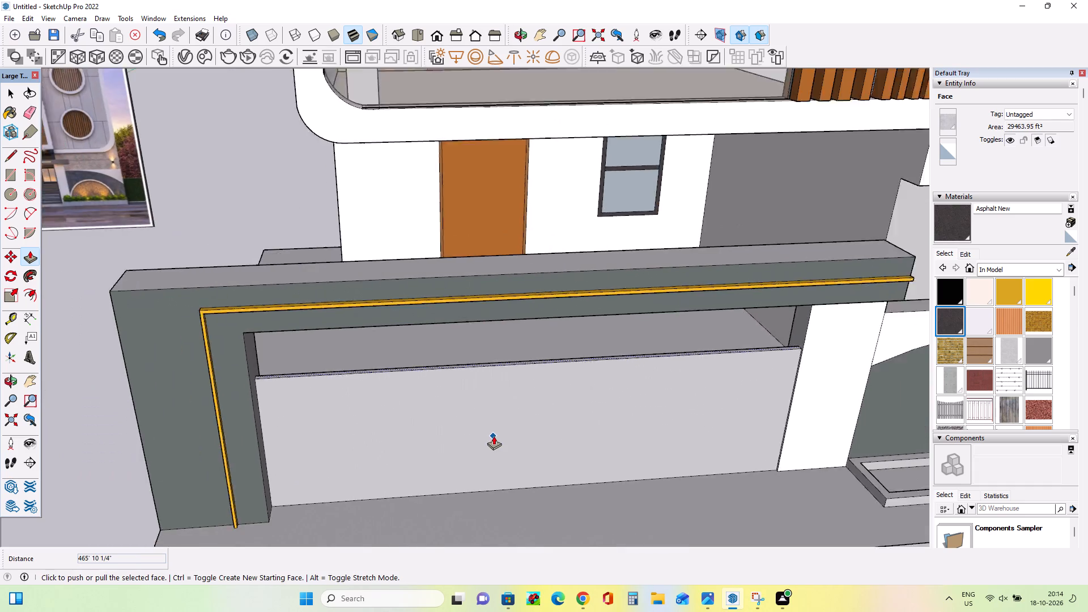
pyautogui.scroll(-4, 494, 436)
pyautogui.moveTo(534, 512); pyautogui.dragTo(508, 430, button='middle')
pyautogui.scroll(2, 500, 450)
pyautogui.scroll(-2, 500, 451)
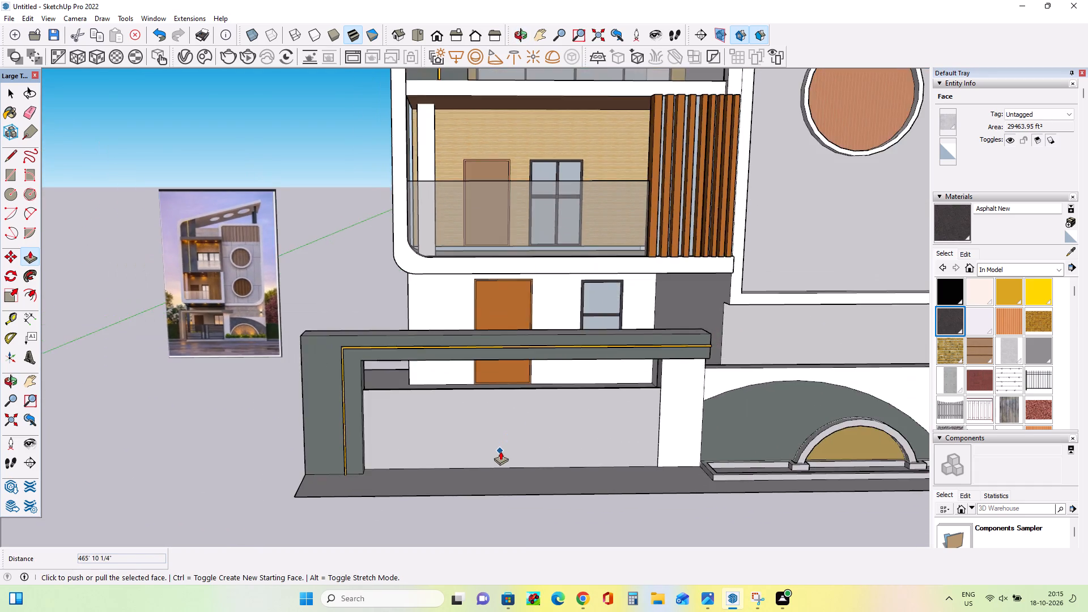
pyautogui.scroll(-4, 500, 451)
pyautogui.scroll(3, 241, 364)
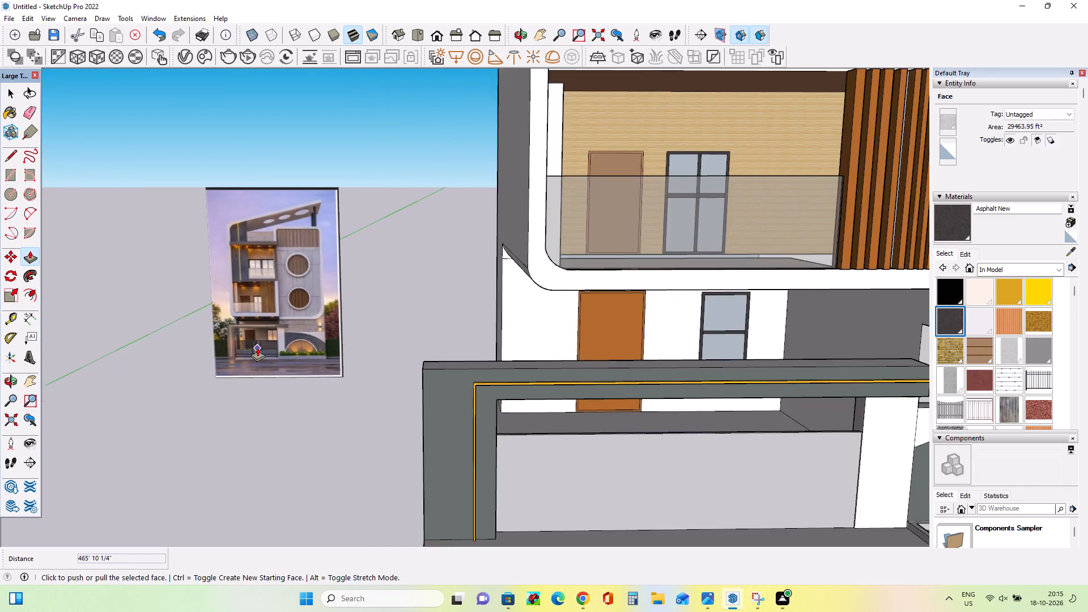
pyautogui.scroll(5, 261, 346)
pyautogui.scroll(17, 288, 333)
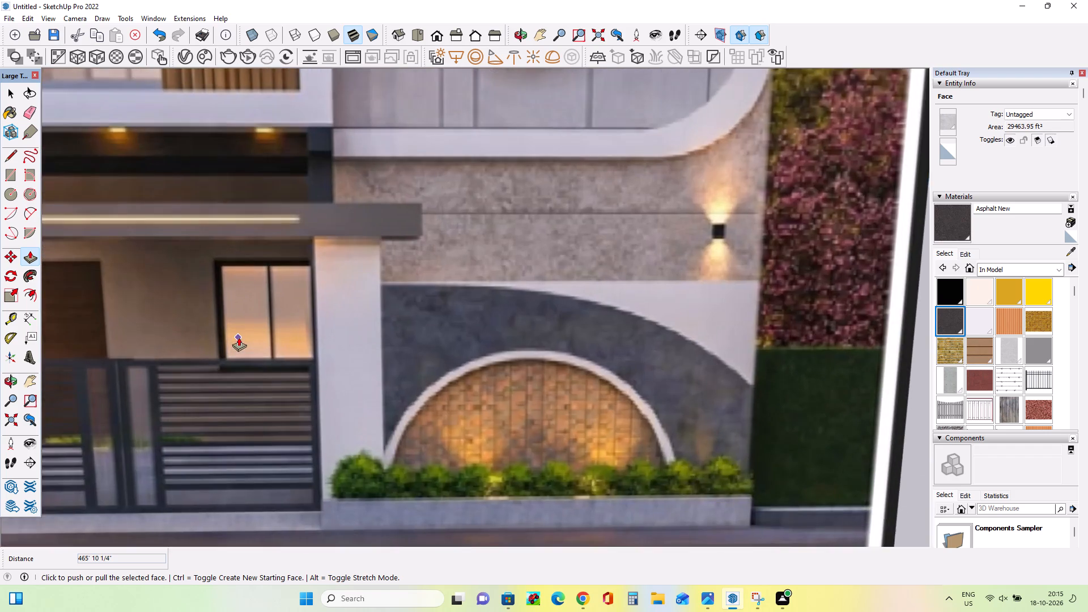
pyautogui.scroll(-19, 156, 341)
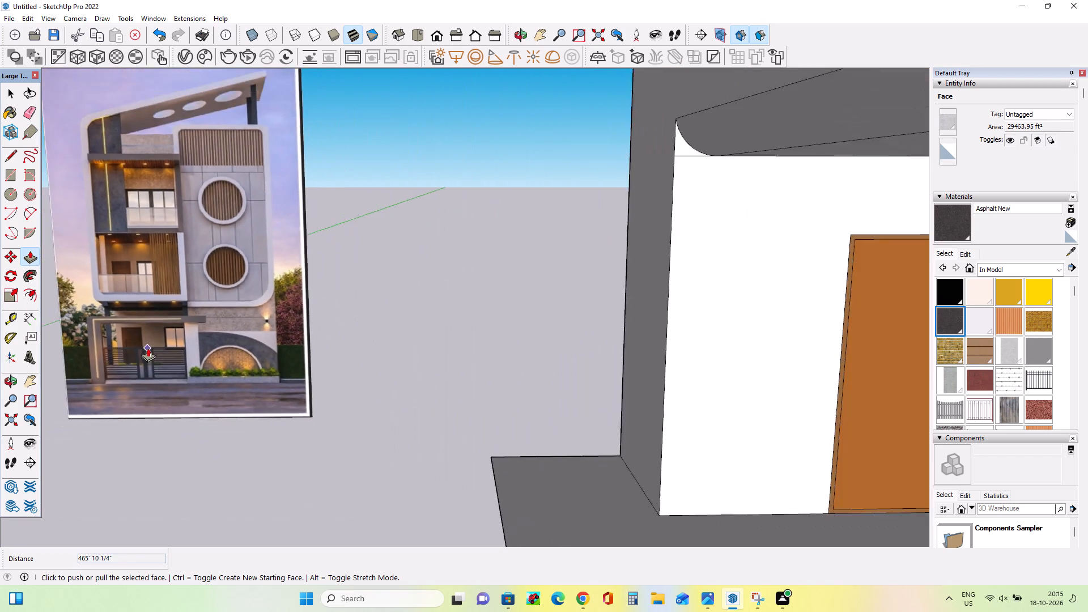
pyautogui.scroll(-7, 148, 348)
pyautogui.moveTo(249, 392); pyautogui.dragTo(252, 426, button='middle')
pyautogui.scroll(-4, 252, 426)
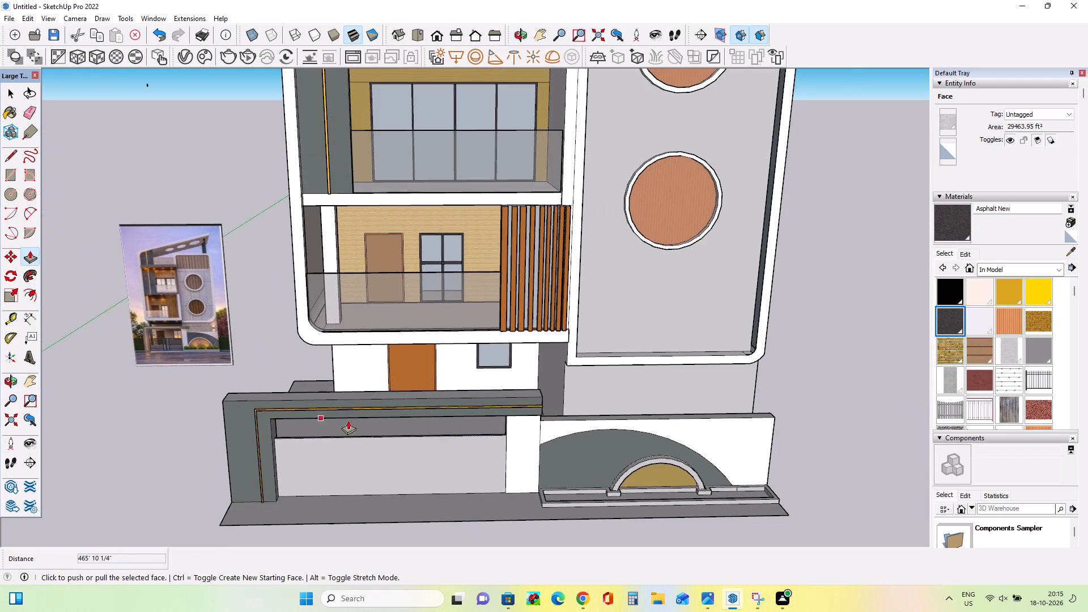
pyautogui.moveTo(348, 420); pyautogui.dragTo(351, 380, button='middle')
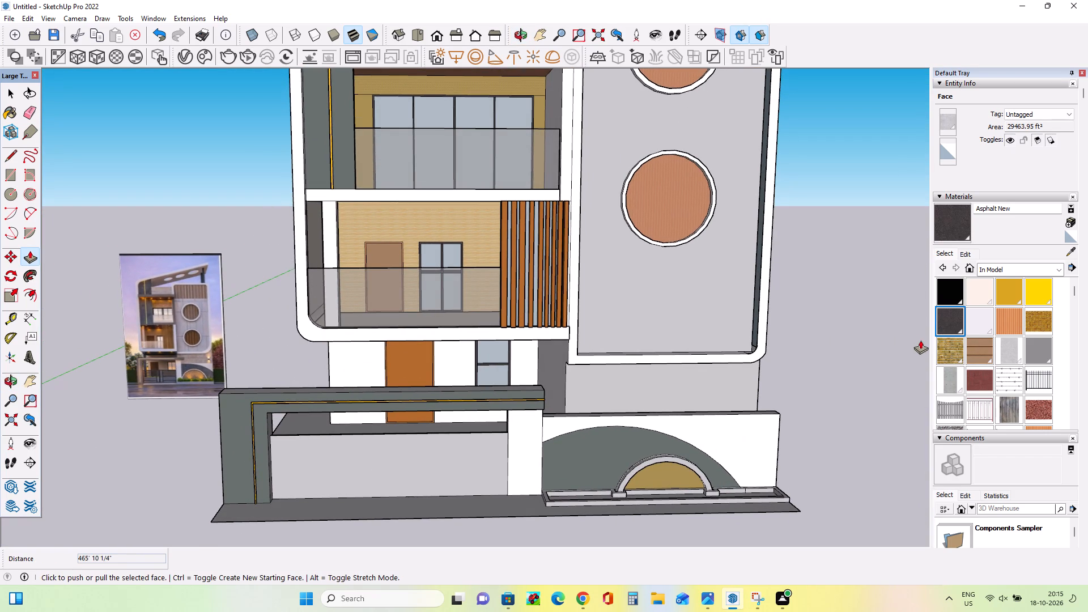
# Paint the ground-floor wall around the door and window with the Wood Floor Light material.
pyautogui.scroll(-4, 958, 355)
pyautogui.click(1034, 354)
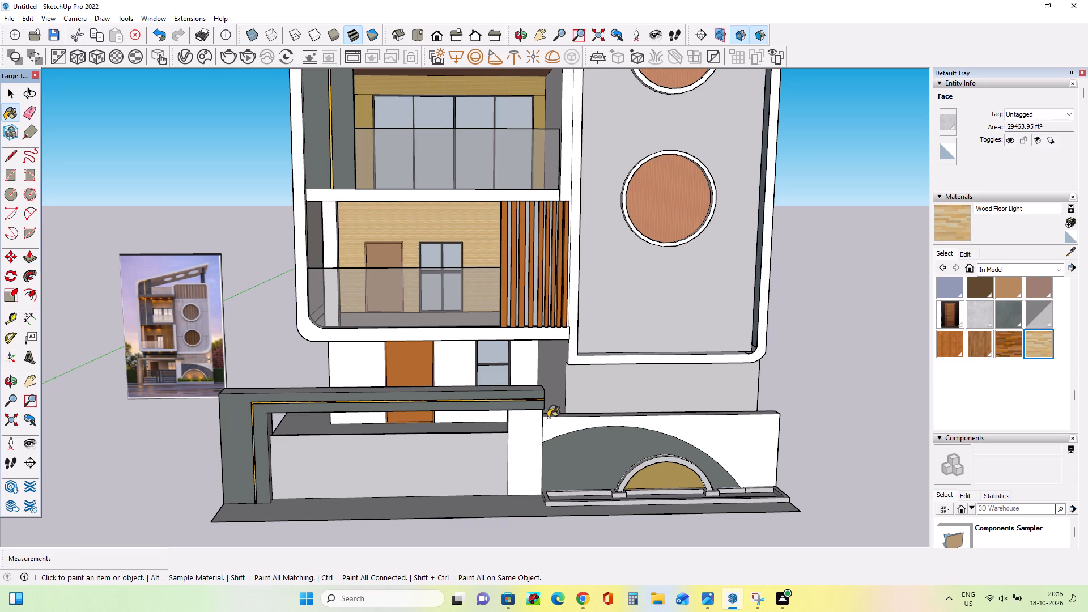
pyautogui.click(344, 371)
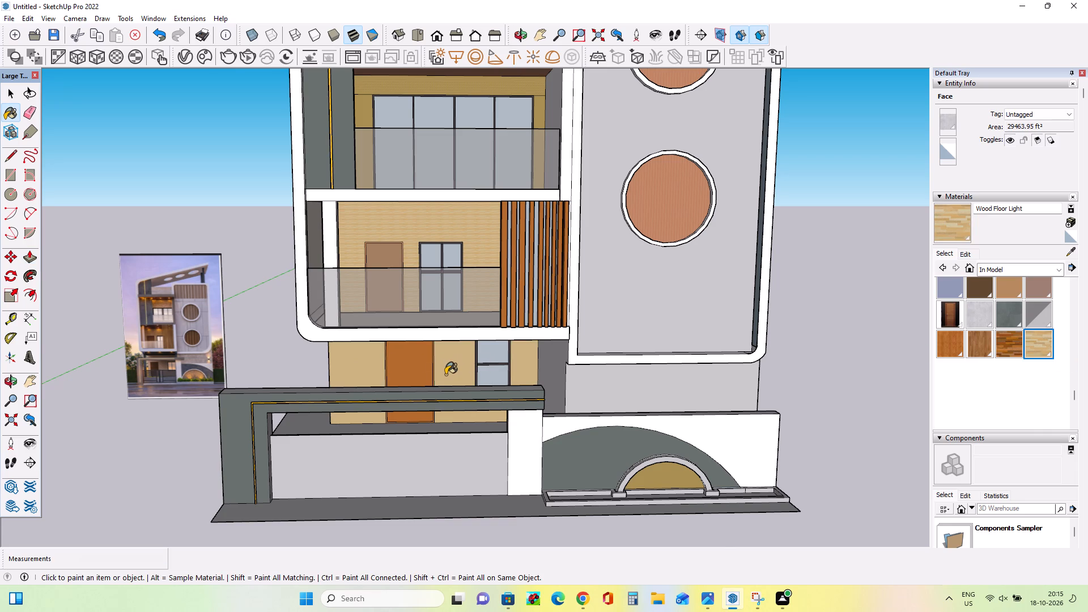
# Create a new material based on Wood Floor Light with its texture width set to 200'.
pyautogui.scroll(13, 445, 375)
pyautogui.scroll(-9, 445, 374)
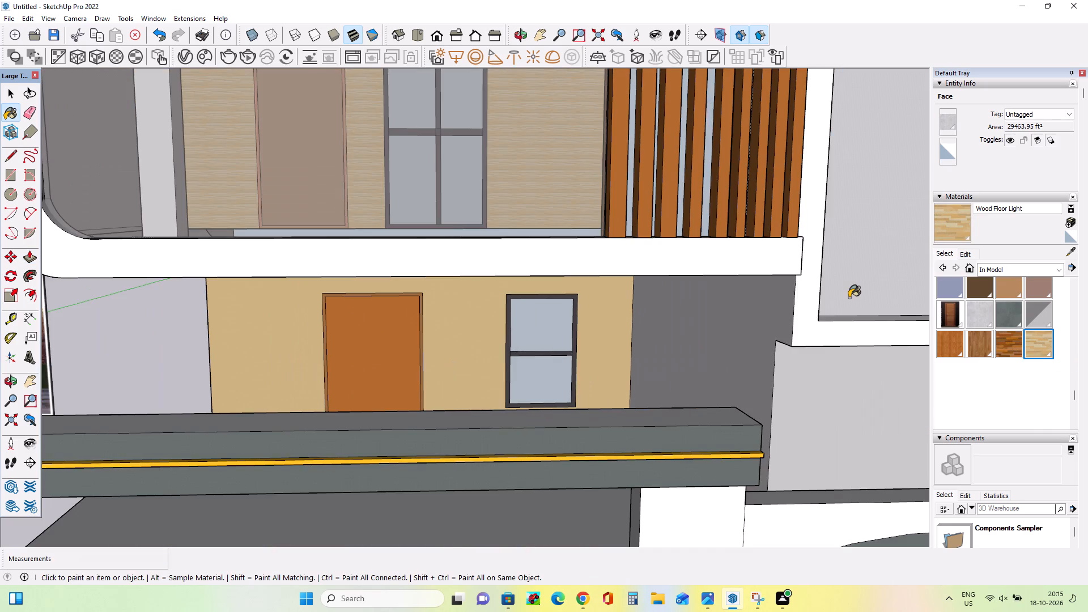
pyautogui.scroll(4, 849, 297)
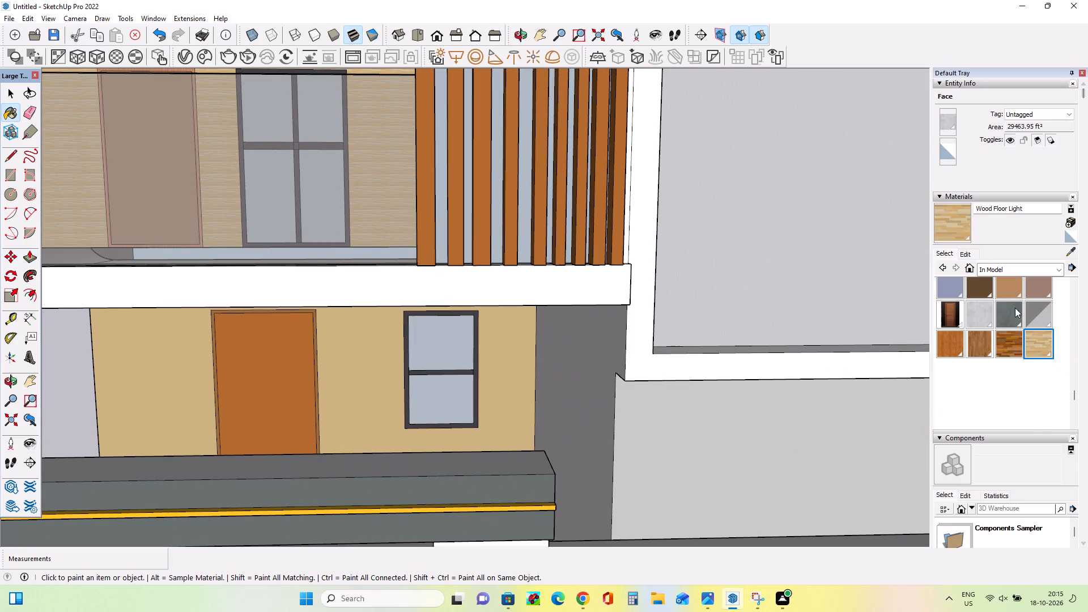
pyautogui.scroll(7, 1014, 332)
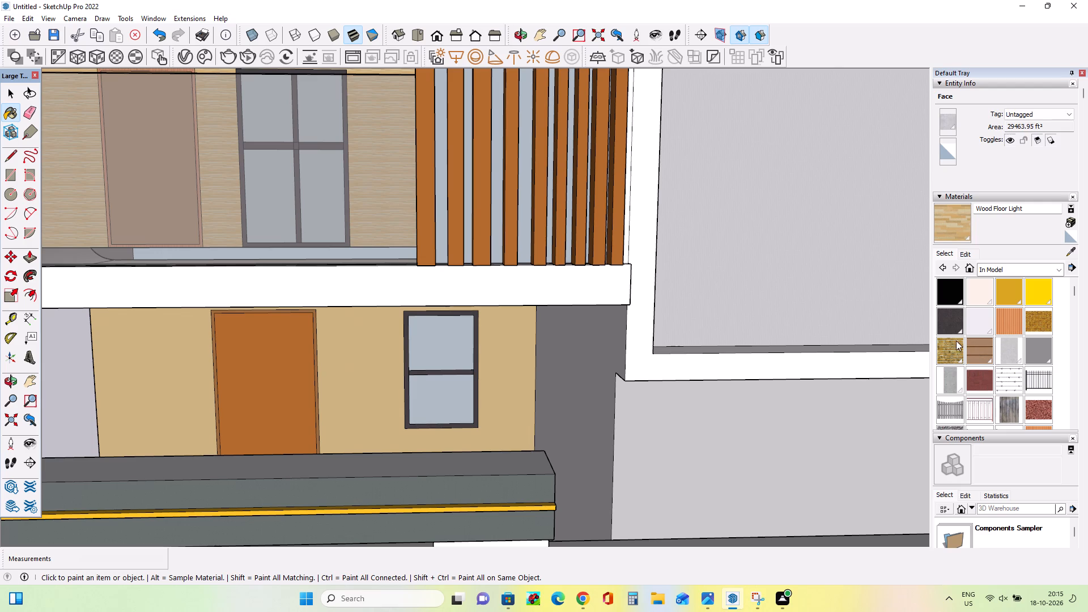
pyautogui.click(1065, 225)
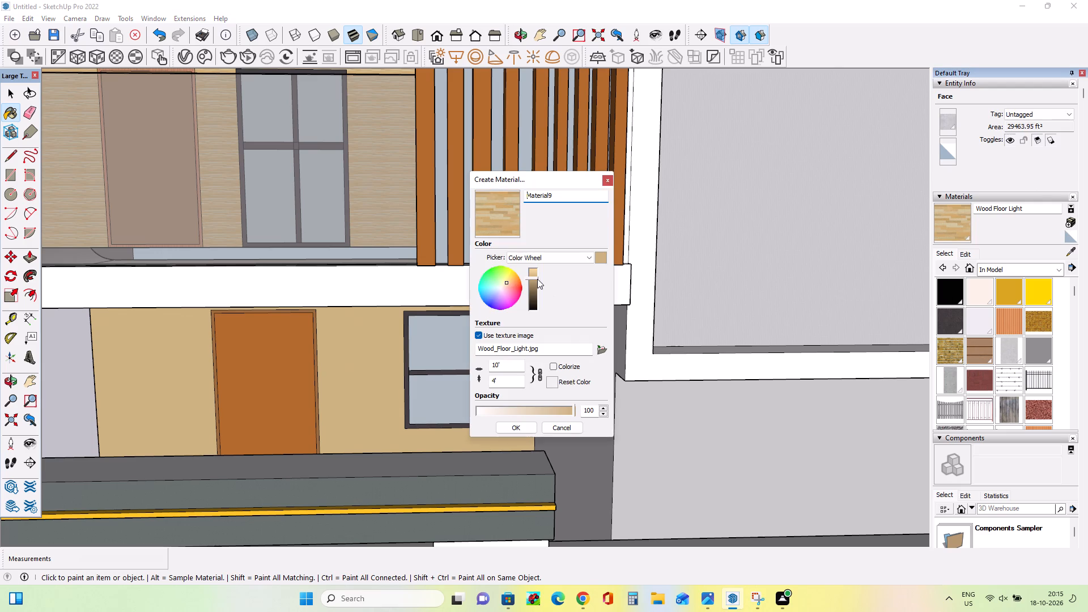
pyautogui.click(522, 364)
pyautogui.press('BackSpace')
pyautogui.press('BackSpace')
pyautogui.press('BackSpace')
pyautogui.press('BackSpace')
pyautogui.write("200'")
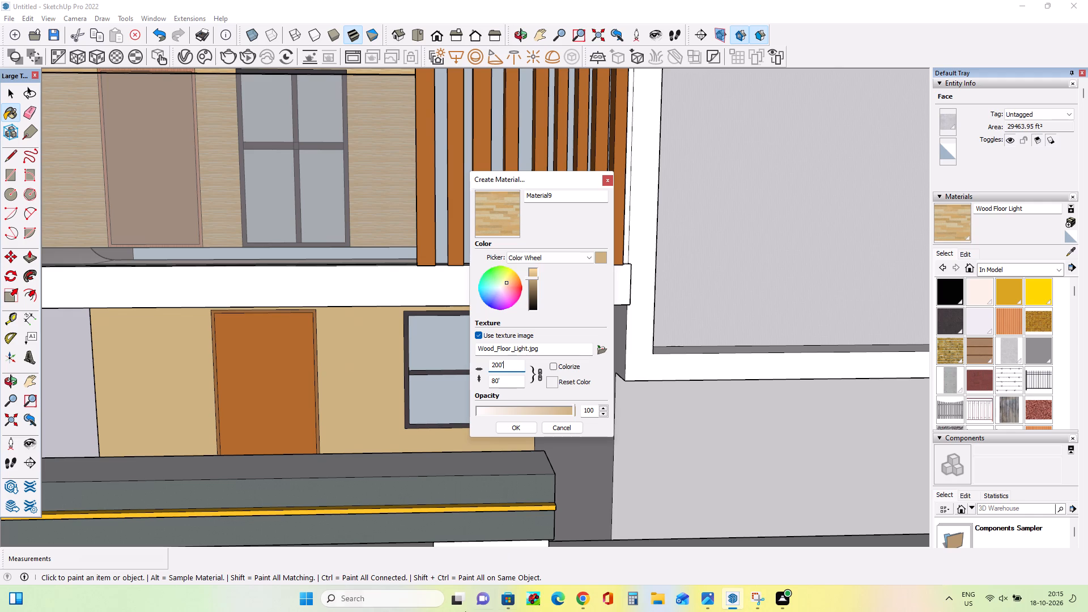
pyautogui.click(526, 431)
# Paint the ground-floor wall and the back wall of the balcony above it with the new 200' wood material.
pyautogui.click(363, 396)
pyautogui.moveTo(396, 413); pyautogui.dragTo(403, 420, button='middle')
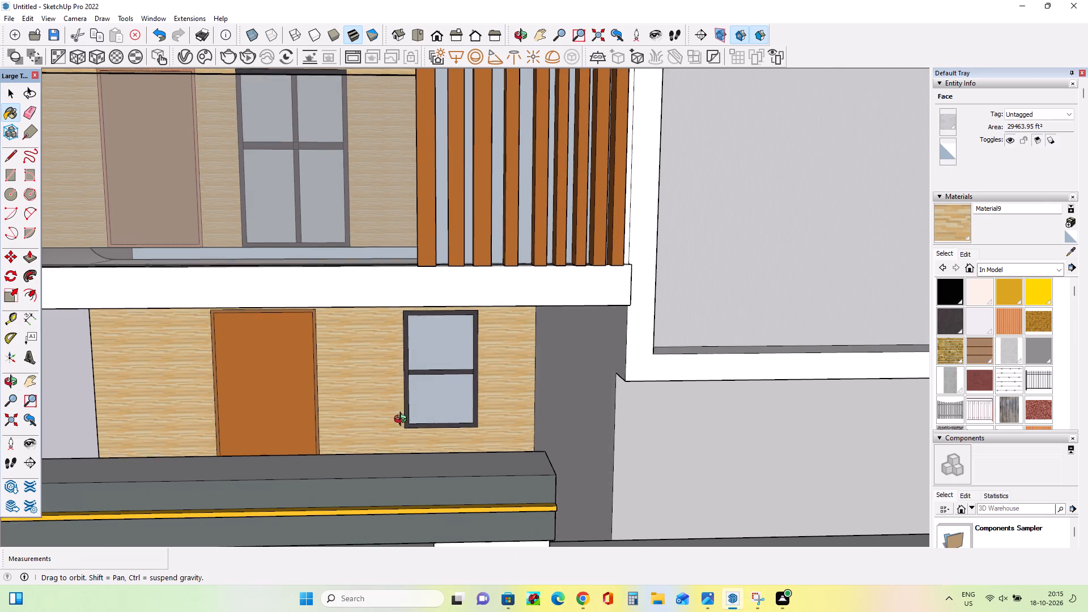
pyautogui.moveTo(403, 420); pyautogui.dragTo(412, 427, button='middle')
pyautogui.scroll(-1, 412, 427)
pyautogui.click(386, 113)
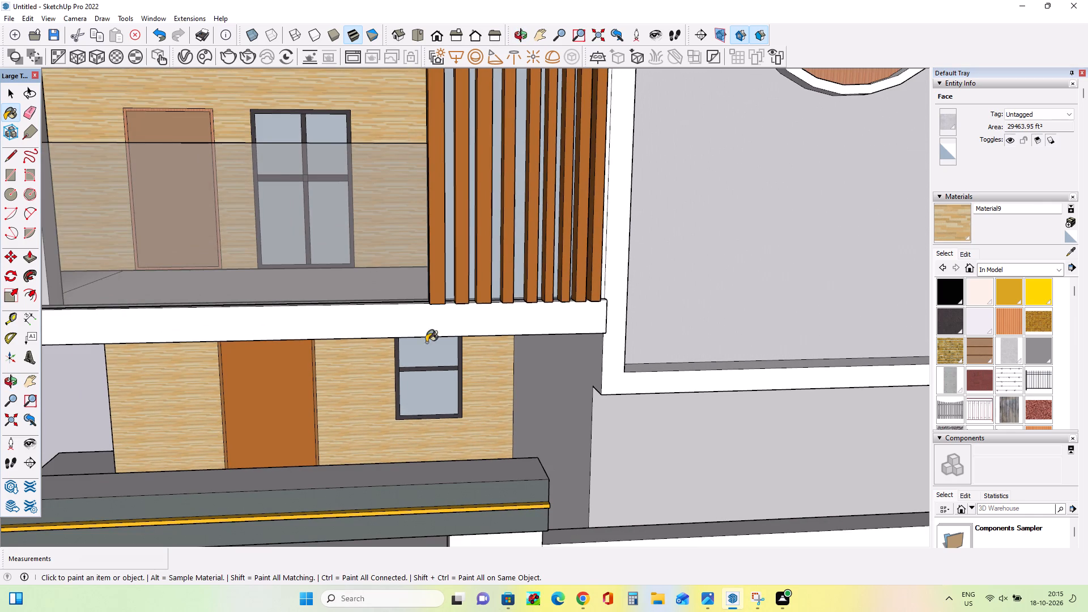
# Paint the front of the entrance gate panel with the Fencing Picket Concave material and inspect its pattern up close.
pyautogui.scroll(-6, 443, 420)
pyautogui.moveTo(507, 480); pyautogui.dragTo(488, 445, button='middle')
pyautogui.scroll(-3, 484, 442)
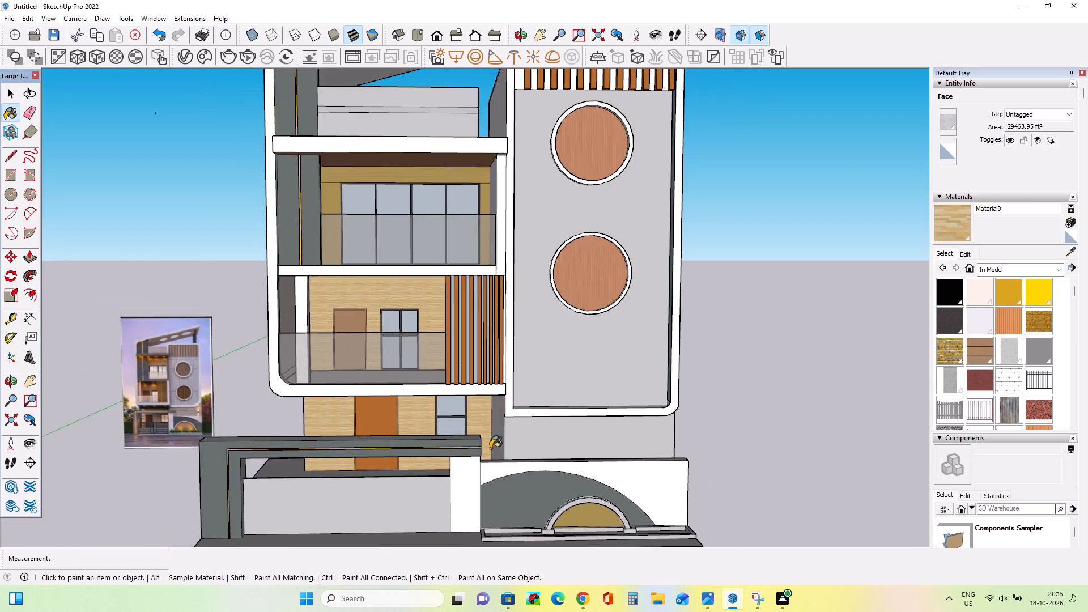
pyautogui.scroll(-4, 490, 448)
pyautogui.scroll(1, 427, 479)
pyautogui.moveTo(426, 488); pyautogui.dragTo(429, 538, button='middle')
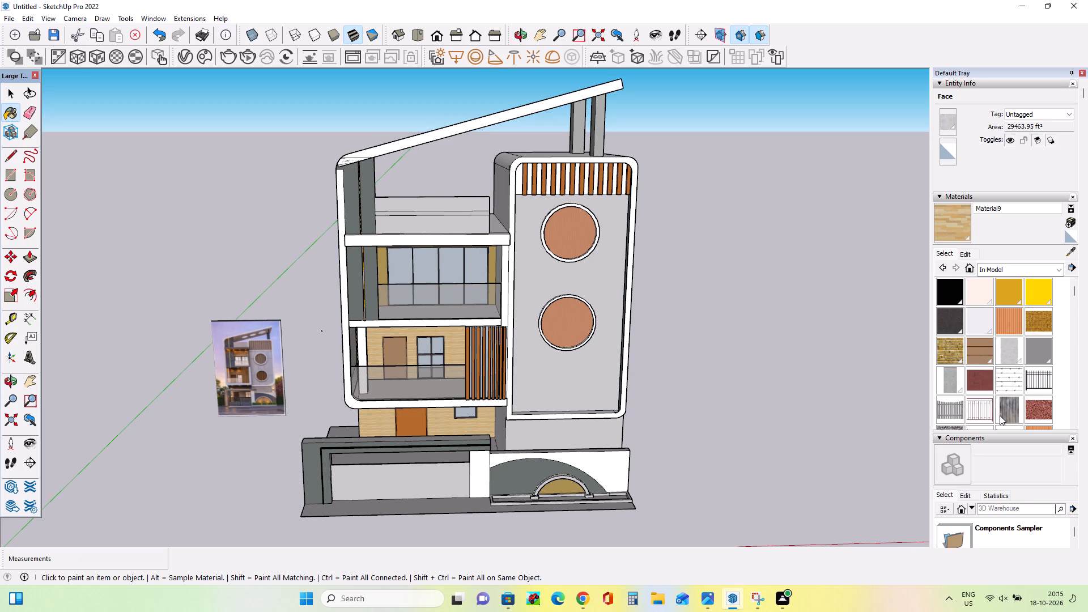
pyautogui.click(954, 410)
pyautogui.scroll(2, 317, 525)
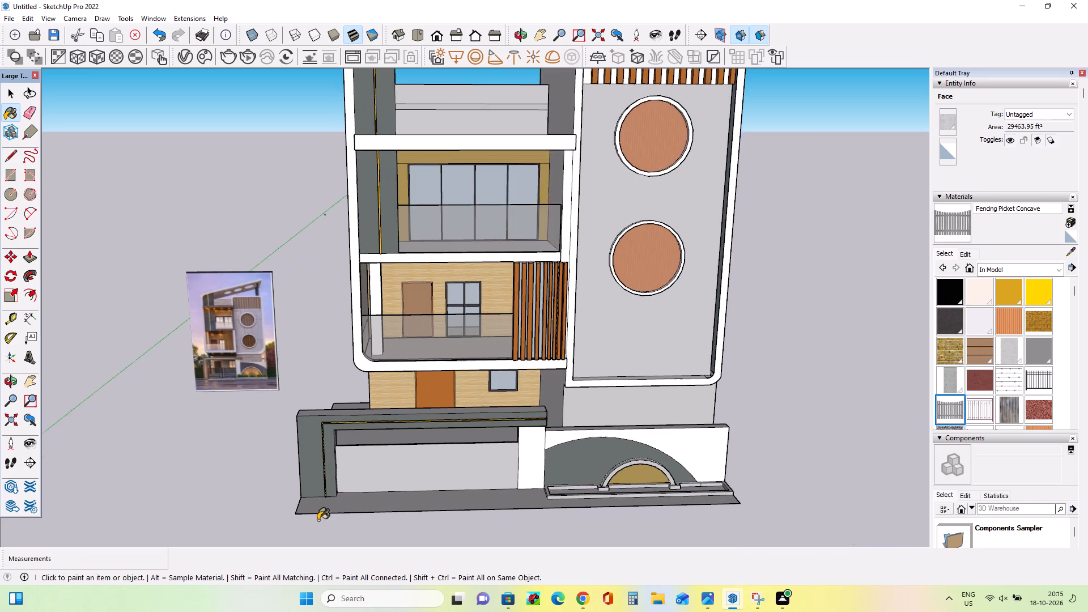
pyautogui.scroll(5, 318, 520)
pyautogui.click(414, 448)
pyautogui.scroll(11, 439, 462)
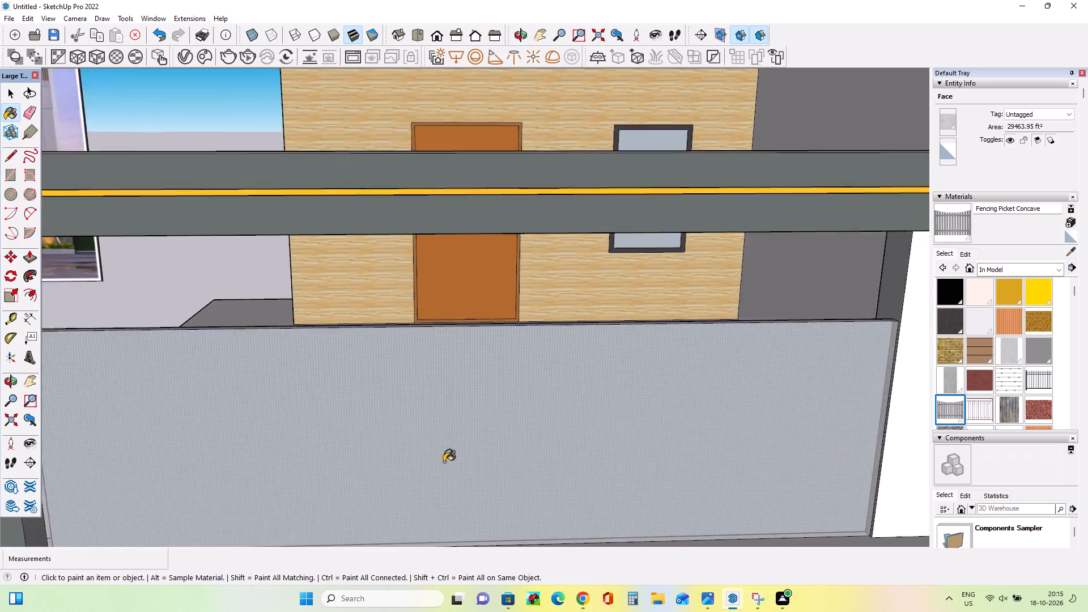
pyautogui.scroll(6, 444, 462)
pyautogui.scroll(13, 556, 330)
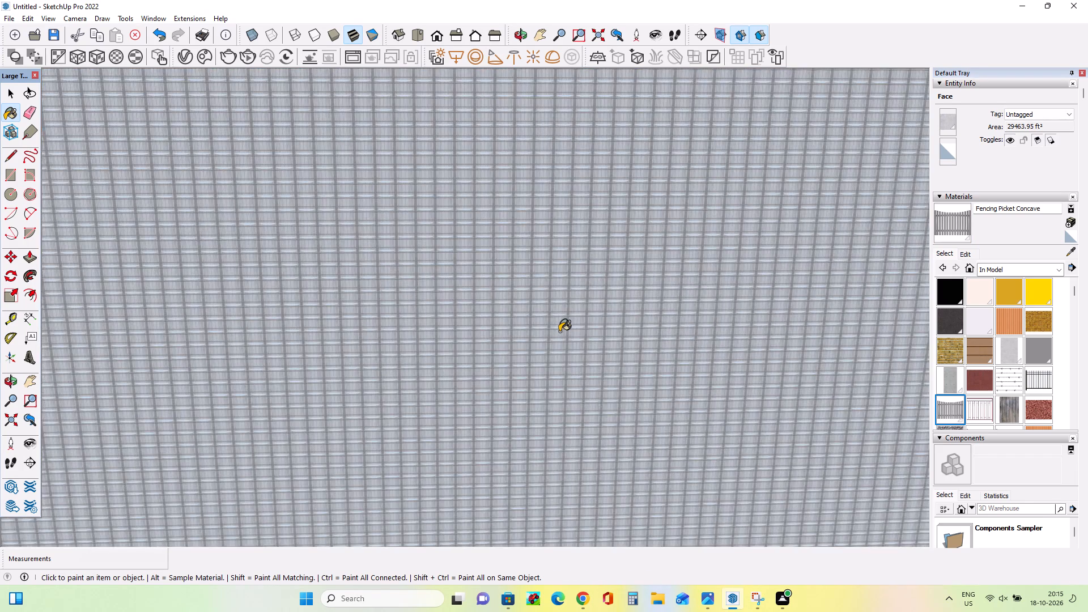
pyautogui.scroll(12, 559, 331)
pyautogui.scroll(-4, 559, 331)
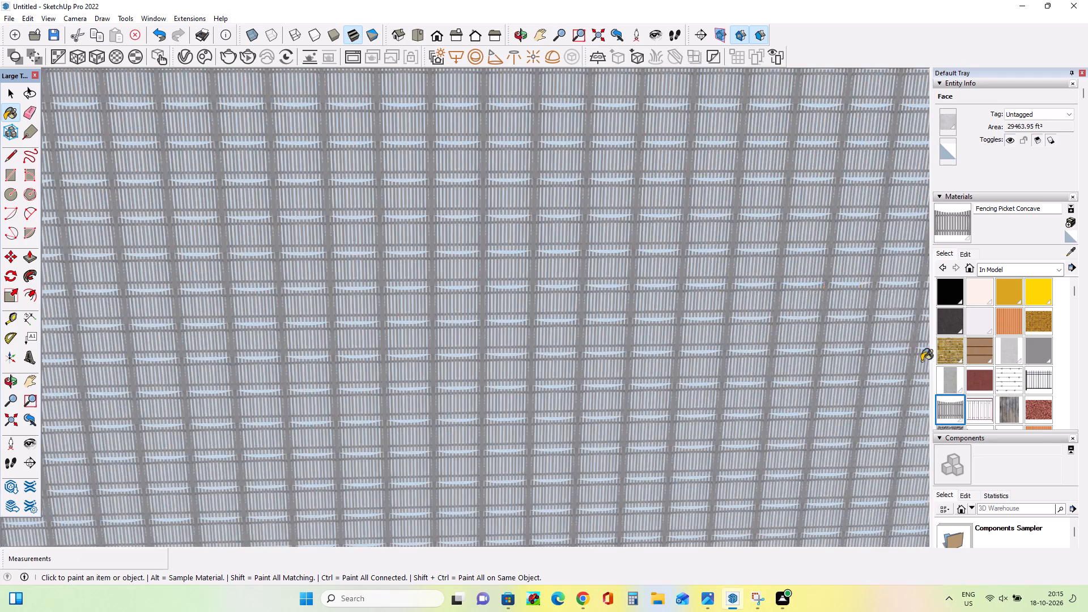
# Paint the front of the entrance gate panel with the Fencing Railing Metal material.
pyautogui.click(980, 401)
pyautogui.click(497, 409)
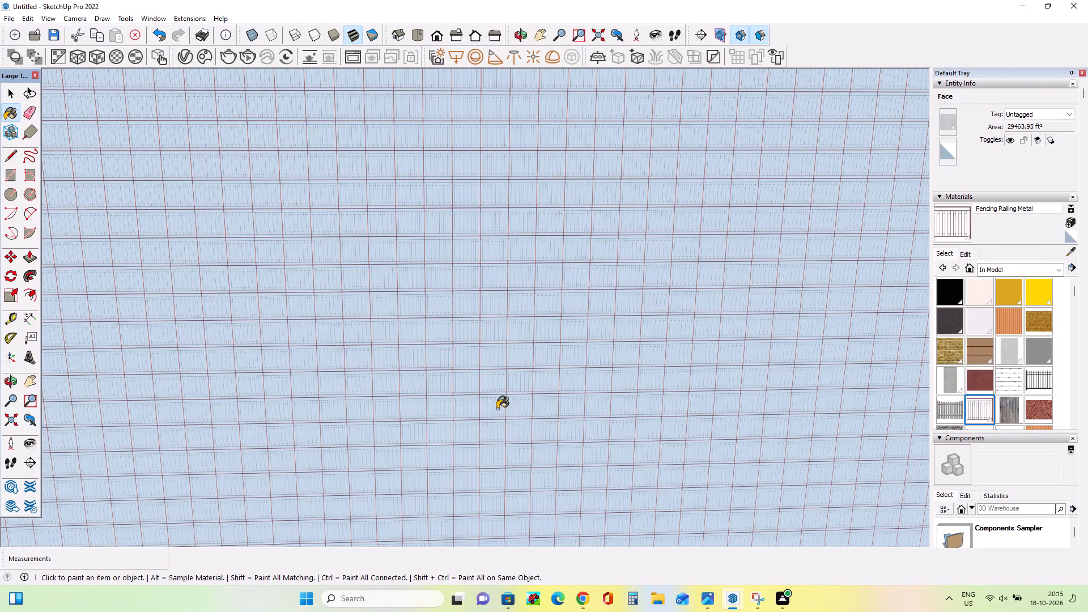
# Paint the front of the entrance gate panel with the Fencing Metal Straight material.
pyautogui.click(1046, 372)
pyautogui.click(528, 359)
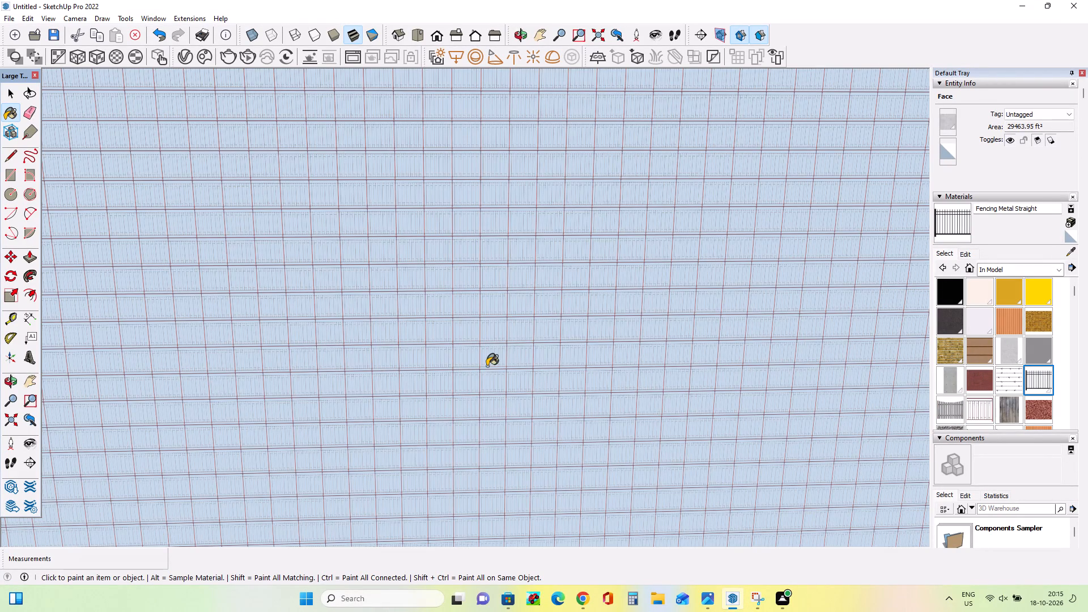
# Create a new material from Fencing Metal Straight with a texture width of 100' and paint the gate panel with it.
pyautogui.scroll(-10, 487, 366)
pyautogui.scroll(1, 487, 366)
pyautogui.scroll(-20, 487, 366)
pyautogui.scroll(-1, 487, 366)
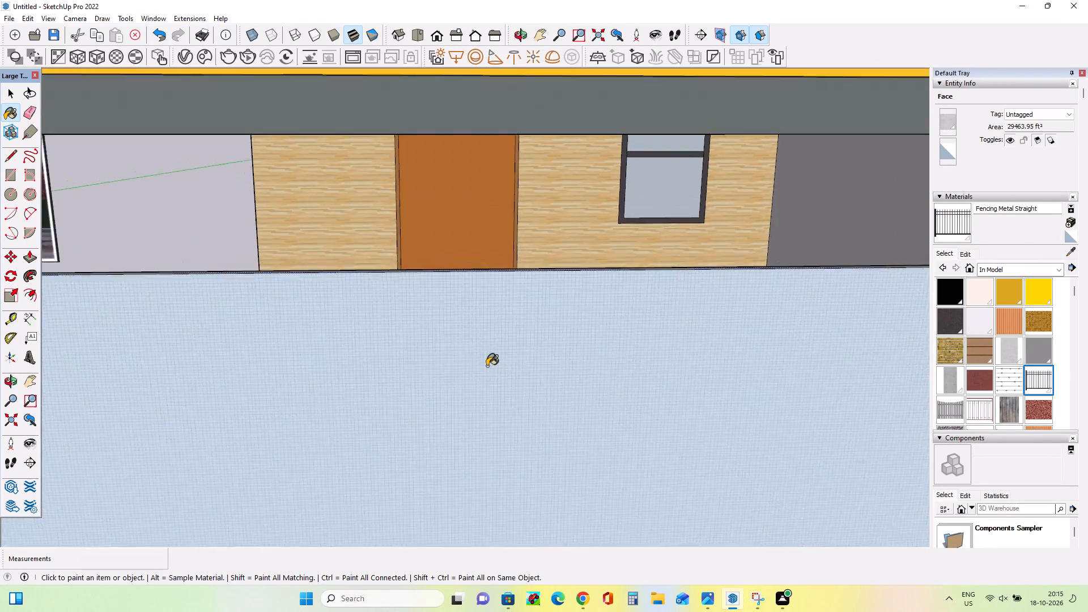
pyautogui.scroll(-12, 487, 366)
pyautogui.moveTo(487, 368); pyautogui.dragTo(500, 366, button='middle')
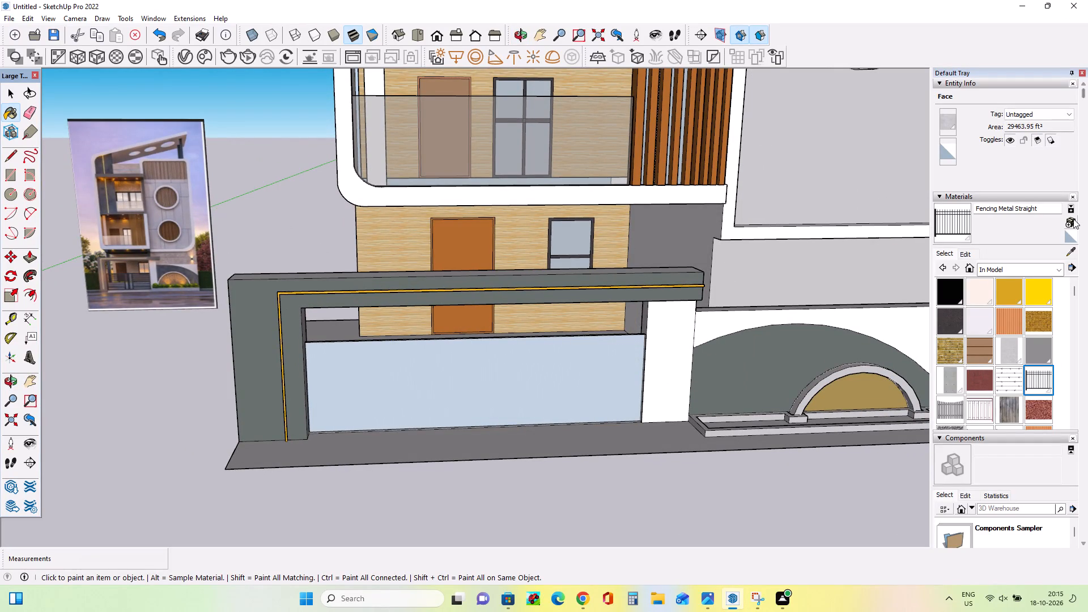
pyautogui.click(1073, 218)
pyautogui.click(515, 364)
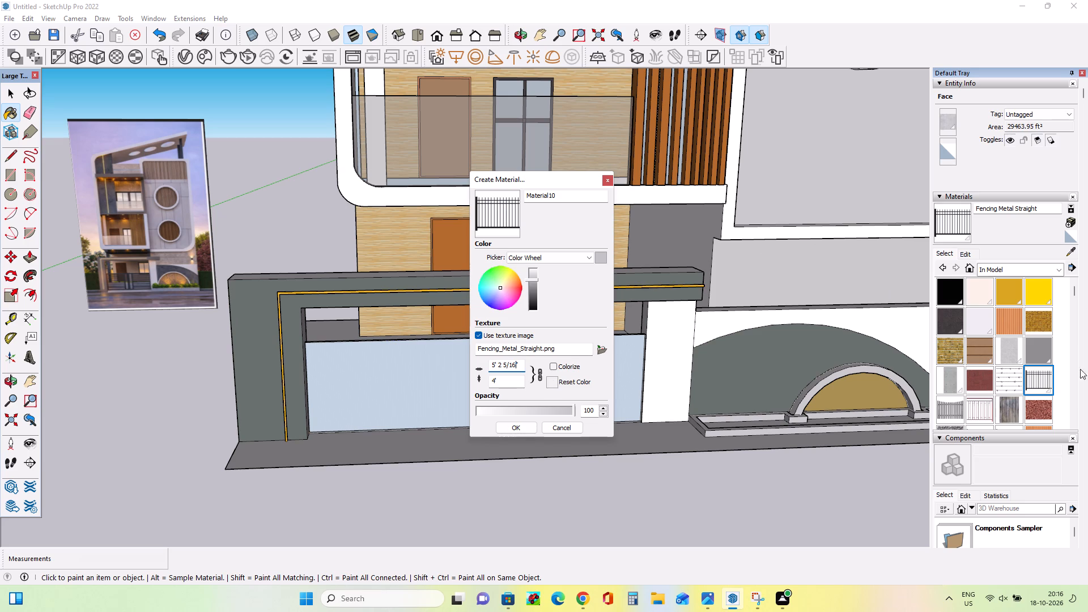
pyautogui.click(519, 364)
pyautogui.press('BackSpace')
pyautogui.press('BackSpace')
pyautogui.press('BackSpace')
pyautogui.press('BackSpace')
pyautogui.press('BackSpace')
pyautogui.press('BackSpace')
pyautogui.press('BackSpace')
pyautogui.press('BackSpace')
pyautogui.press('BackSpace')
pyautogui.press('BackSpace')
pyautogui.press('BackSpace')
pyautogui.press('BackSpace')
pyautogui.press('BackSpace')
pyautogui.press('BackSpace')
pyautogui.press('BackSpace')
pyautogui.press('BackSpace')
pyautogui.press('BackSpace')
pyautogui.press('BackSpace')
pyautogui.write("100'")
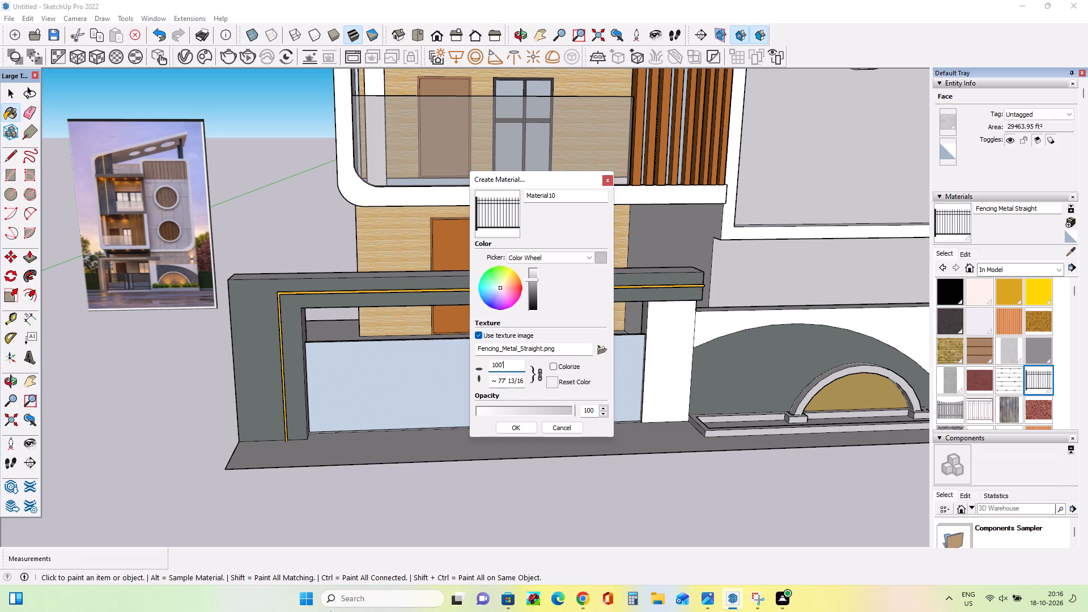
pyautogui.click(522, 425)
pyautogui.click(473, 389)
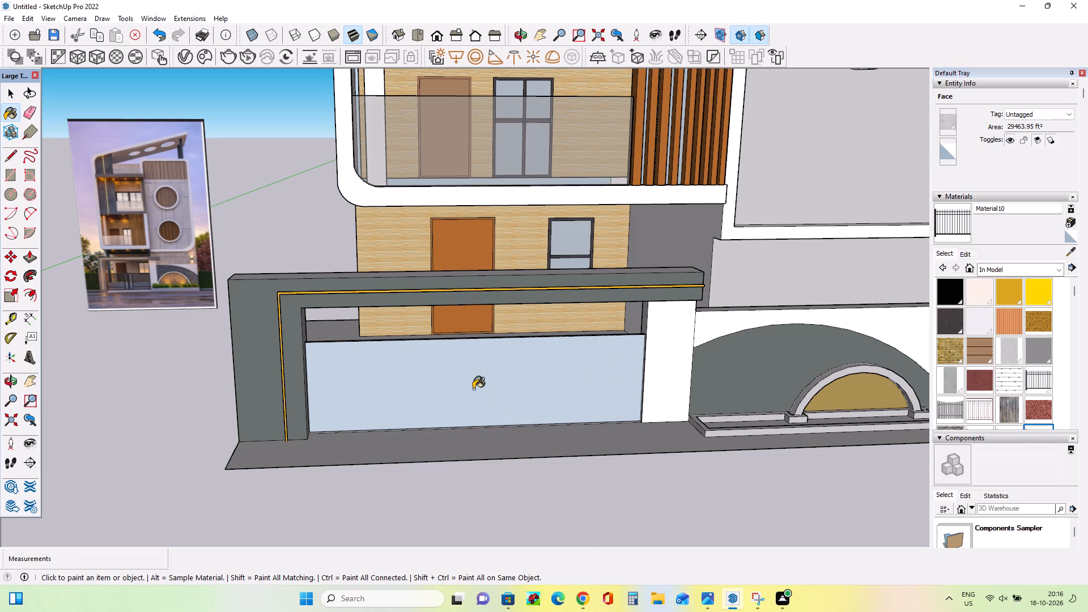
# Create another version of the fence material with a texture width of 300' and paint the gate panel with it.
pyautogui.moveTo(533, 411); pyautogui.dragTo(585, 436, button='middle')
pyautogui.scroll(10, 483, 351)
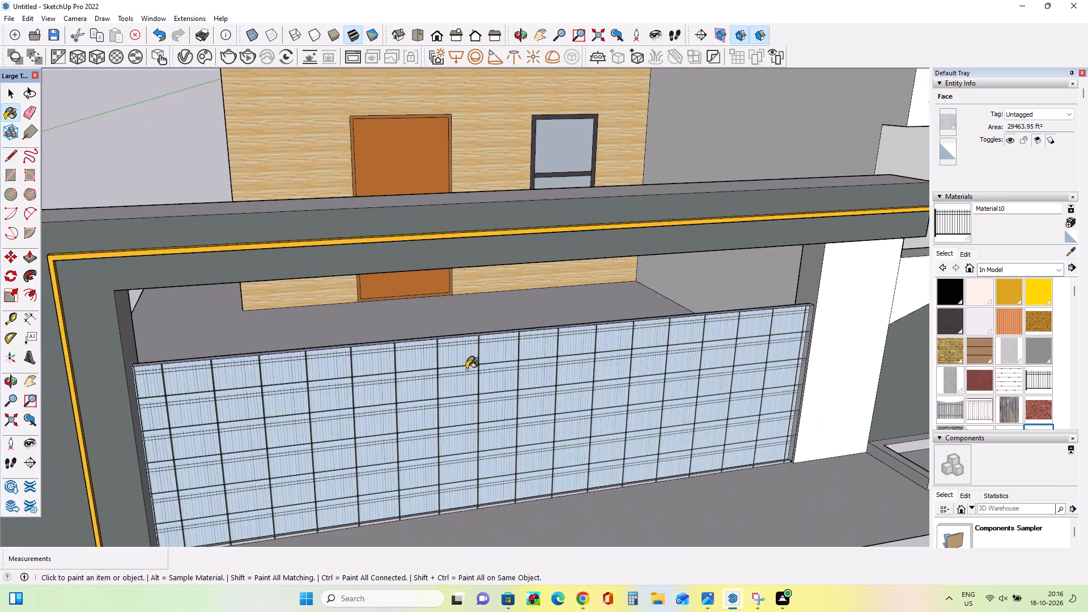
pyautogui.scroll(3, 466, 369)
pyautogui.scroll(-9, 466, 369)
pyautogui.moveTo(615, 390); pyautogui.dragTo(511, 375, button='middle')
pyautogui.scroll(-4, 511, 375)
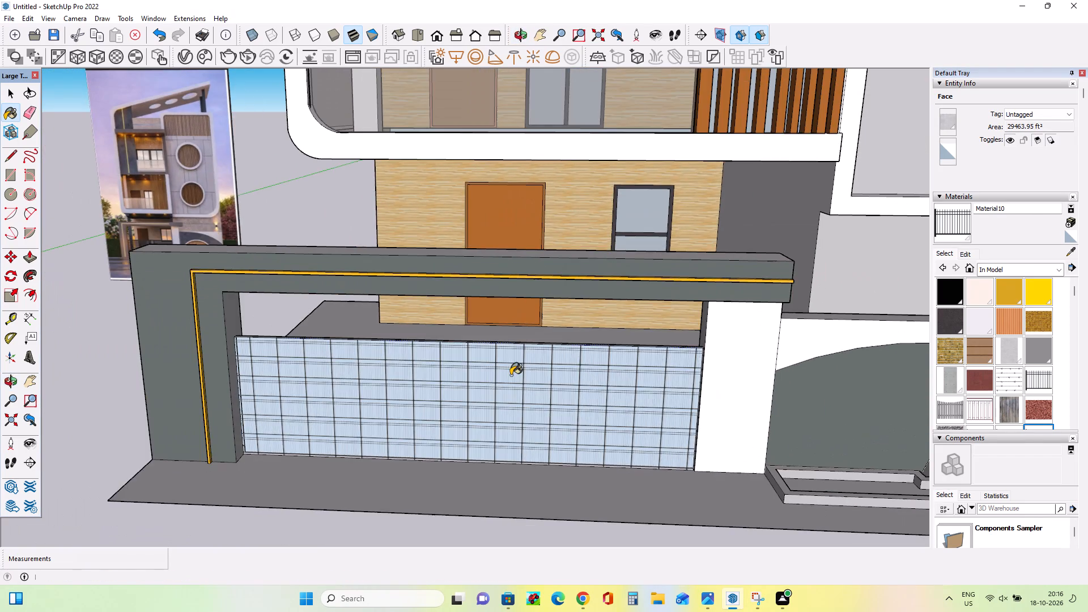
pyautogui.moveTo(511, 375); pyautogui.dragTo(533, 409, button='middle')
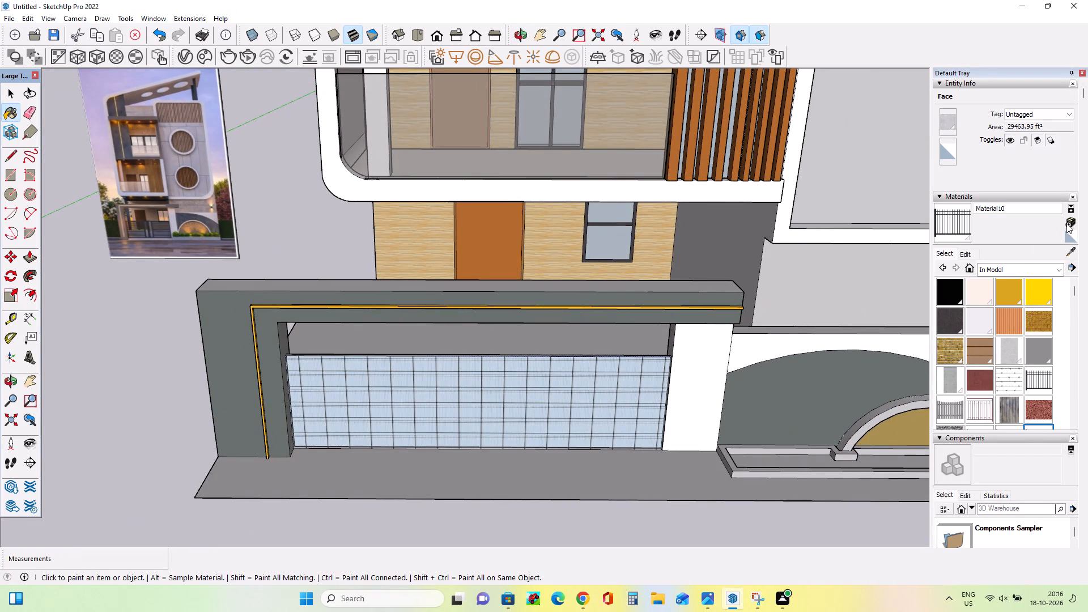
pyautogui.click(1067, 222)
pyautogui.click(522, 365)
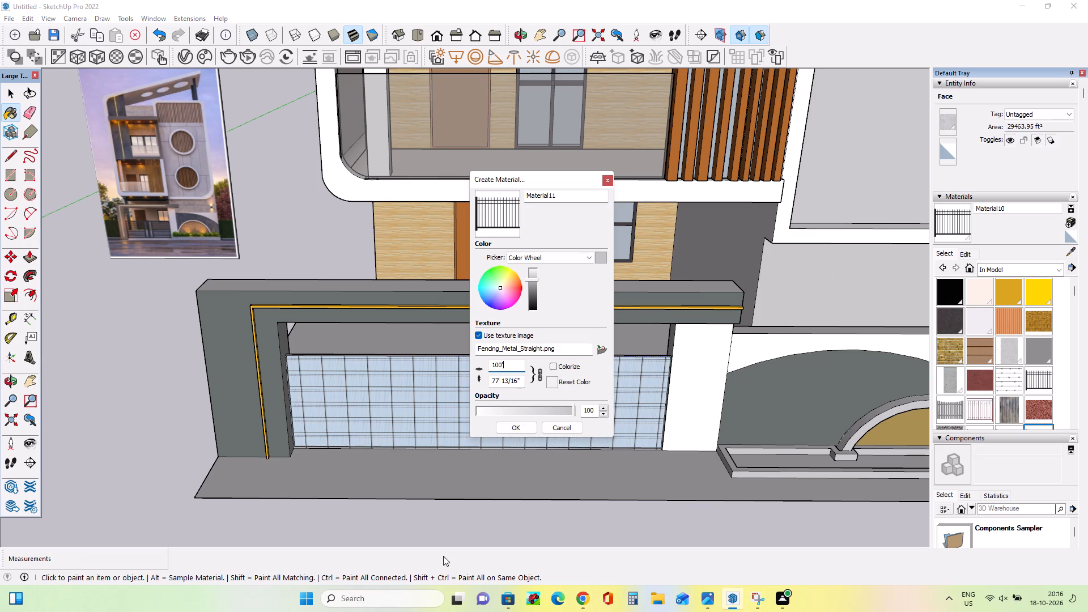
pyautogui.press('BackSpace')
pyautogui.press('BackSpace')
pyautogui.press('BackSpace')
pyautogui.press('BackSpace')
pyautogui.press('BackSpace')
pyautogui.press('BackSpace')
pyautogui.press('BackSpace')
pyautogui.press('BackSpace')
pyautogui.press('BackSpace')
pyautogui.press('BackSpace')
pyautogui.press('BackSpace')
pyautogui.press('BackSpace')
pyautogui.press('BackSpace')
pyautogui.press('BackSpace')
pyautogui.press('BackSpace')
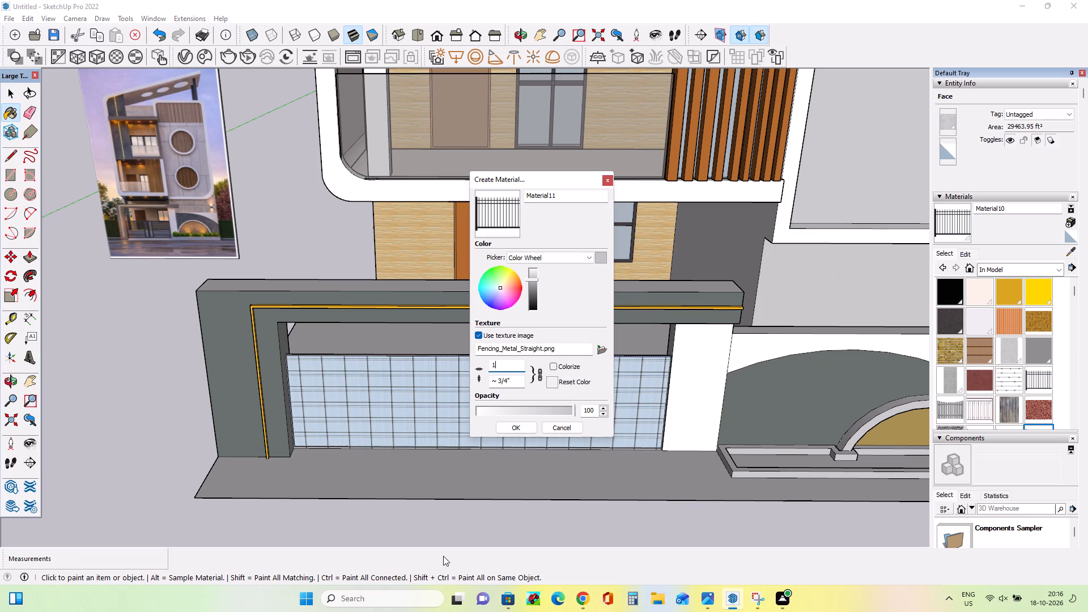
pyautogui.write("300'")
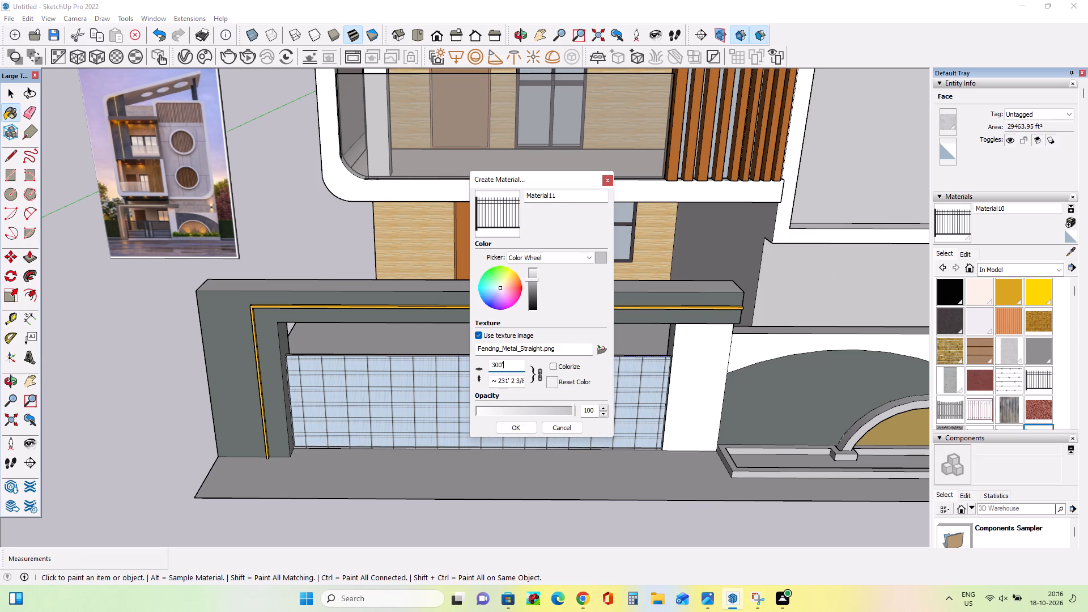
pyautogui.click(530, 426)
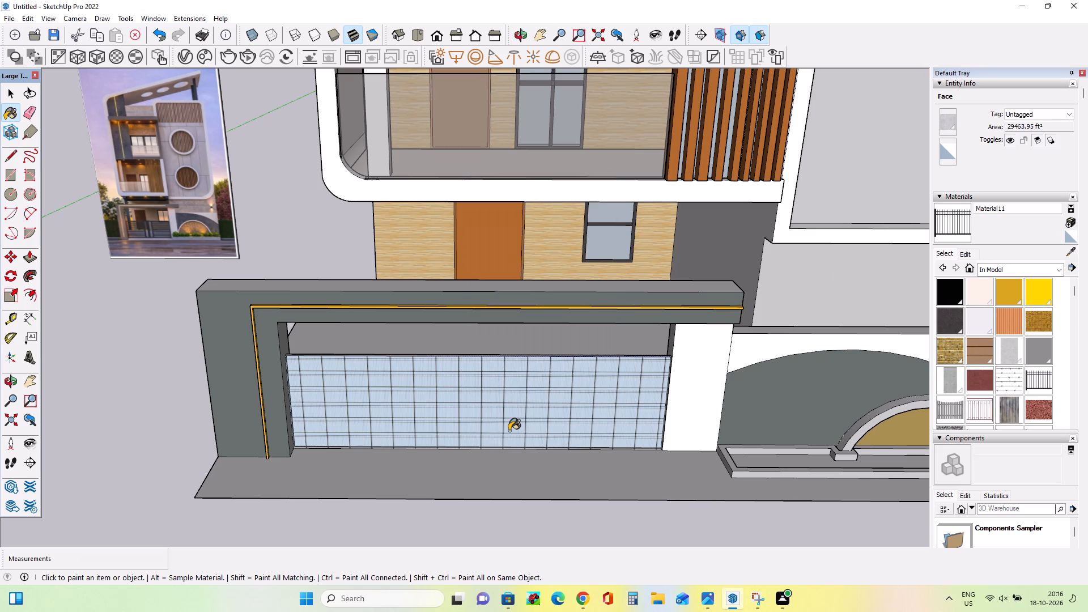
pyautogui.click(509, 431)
# Create another version of the fence material with a texture width of 500' and paint the gate panel with it.
pyautogui.moveTo(550, 429); pyautogui.dragTo(622, 396, button='middle')
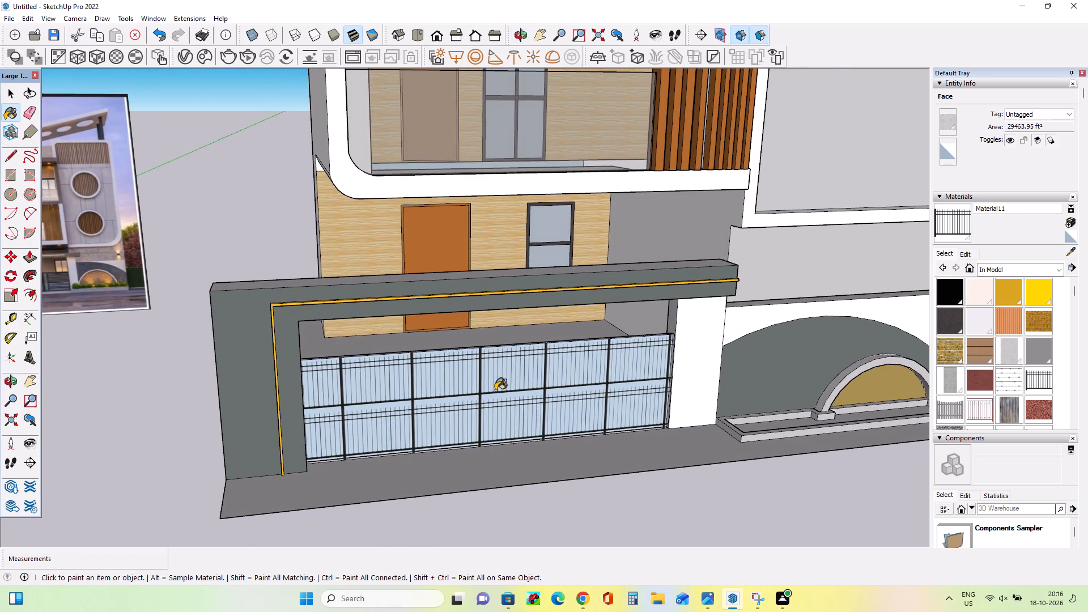
pyautogui.scroll(3, 495, 390)
pyautogui.moveTo(493, 390); pyautogui.dragTo(383, 416, button='middle')
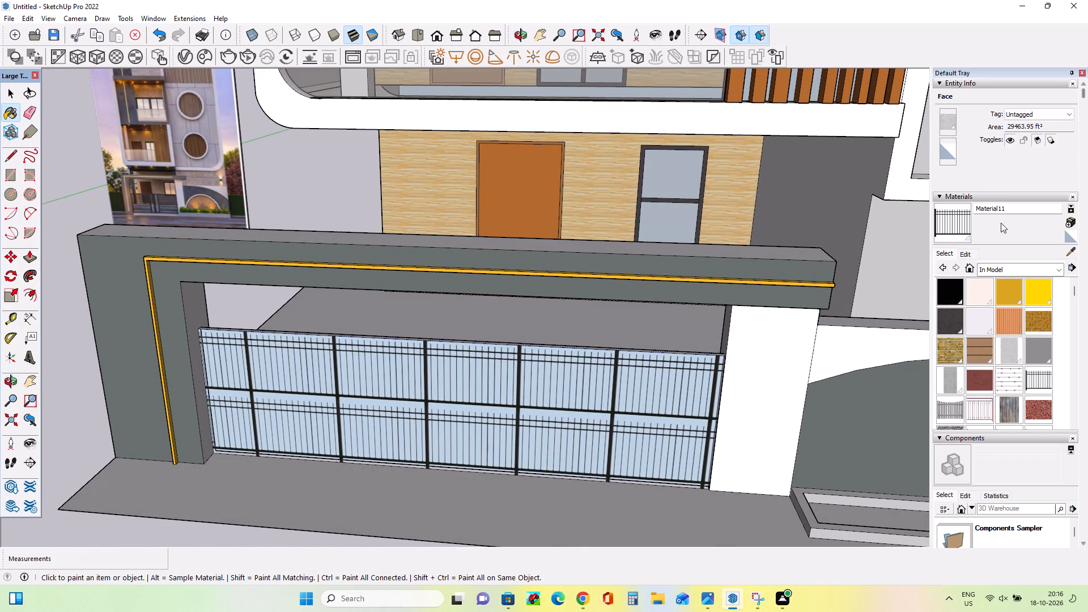
pyautogui.click(1072, 223)
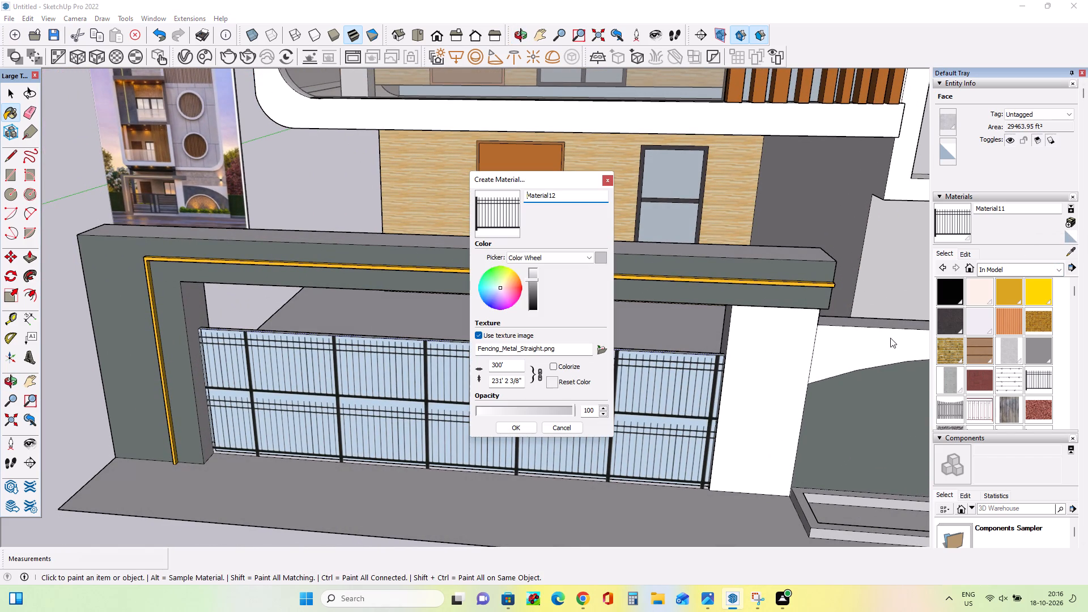
pyautogui.click(515, 362)
pyautogui.press('BackSpace')
pyautogui.press('BackSpace')
pyautogui.press('BackSpace')
pyautogui.press('BackSpace')
pyautogui.press('BackSpace')
pyautogui.press('BackSpace')
pyautogui.write('20')
pyautogui.press('BackSpace')
pyautogui.press('BackSpace')
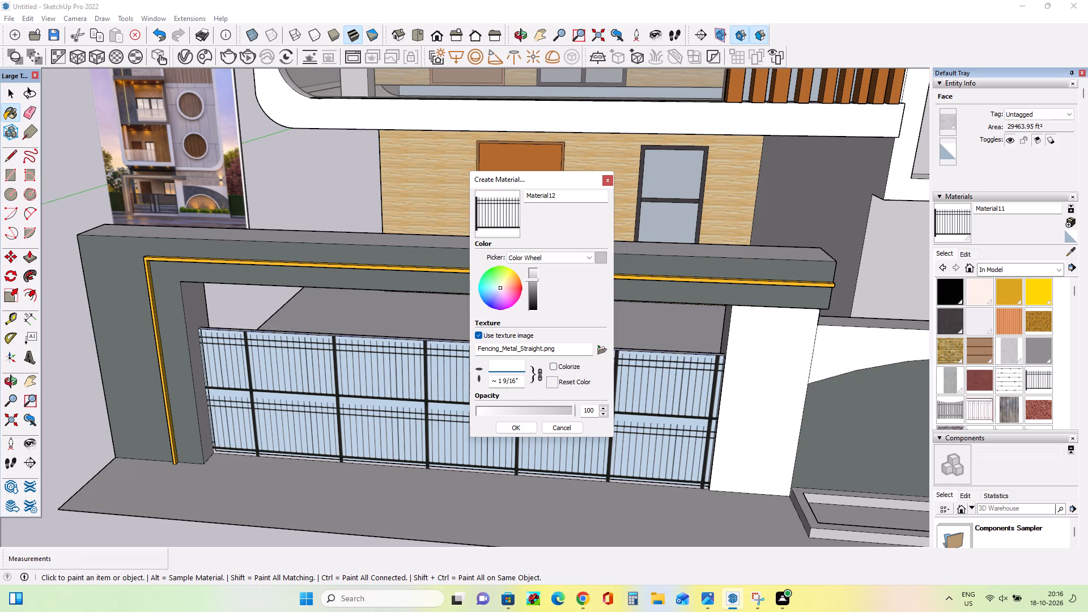
pyautogui.write("500'")
pyautogui.click(516, 428)
pyautogui.click(505, 420)
# Draw a line across the full width of the gate panel's front, a little below its top edge.
pyautogui.moveTo(535, 413); pyautogui.dragTo(619, 360, button='middle')
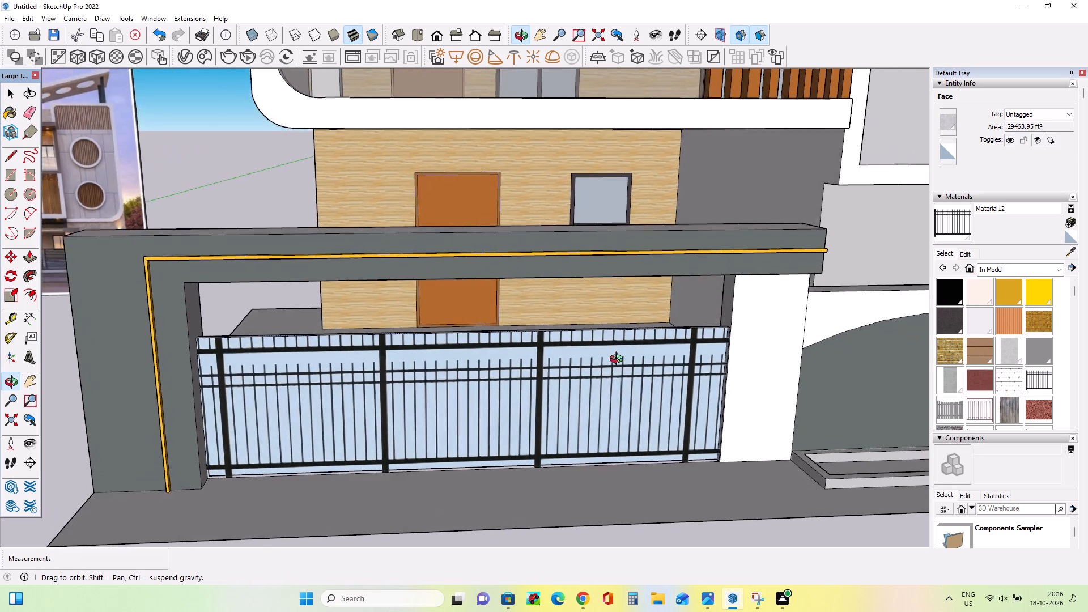
pyautogui.moveTo(619, 360); pyautogui.dragTo(623, 352, button='middle')
pyautogui.scroll(3, 621, 350)
pyautogui.moveTo(618, 352); pyautogui.dragTo(602, 384, button='middle')
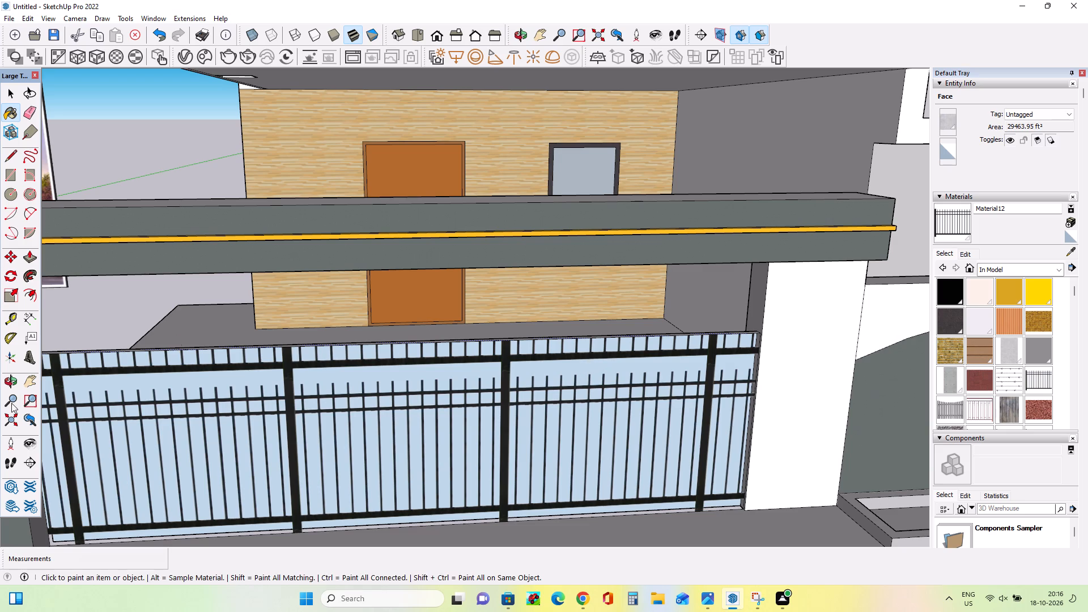
pyautogui.click(9, 158)
pyautogui.scroll(-2, 615, 427)
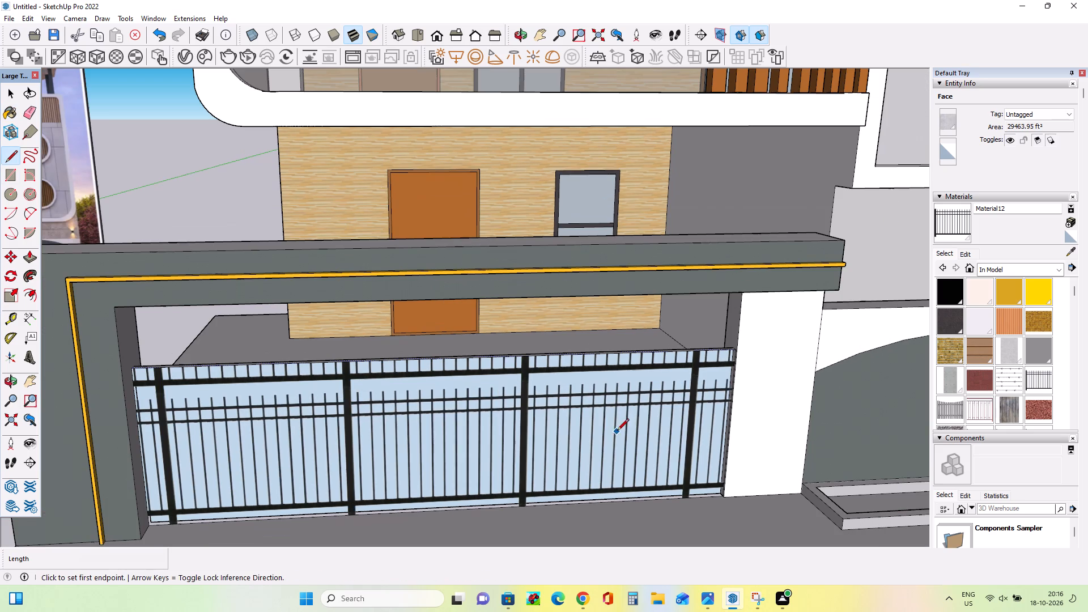
pyautogui.click(133, 393)
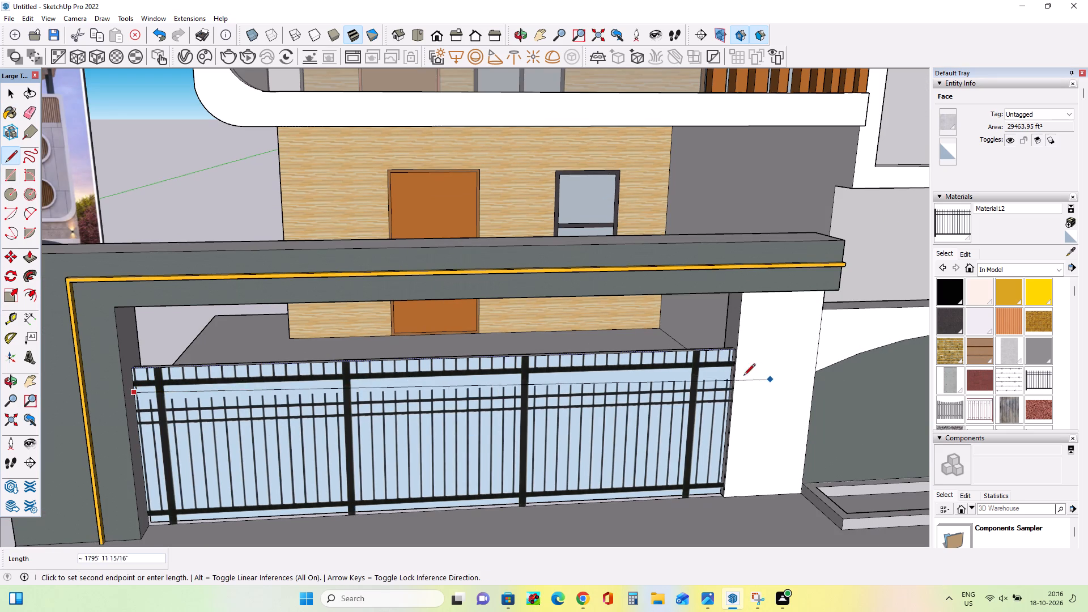
pyautogui.click(733, 369)
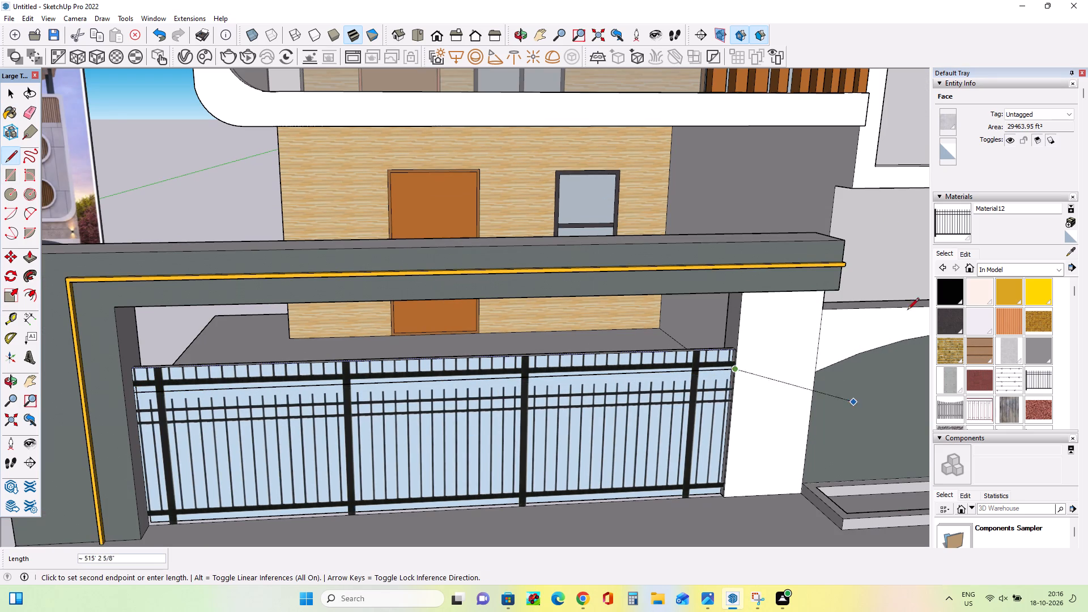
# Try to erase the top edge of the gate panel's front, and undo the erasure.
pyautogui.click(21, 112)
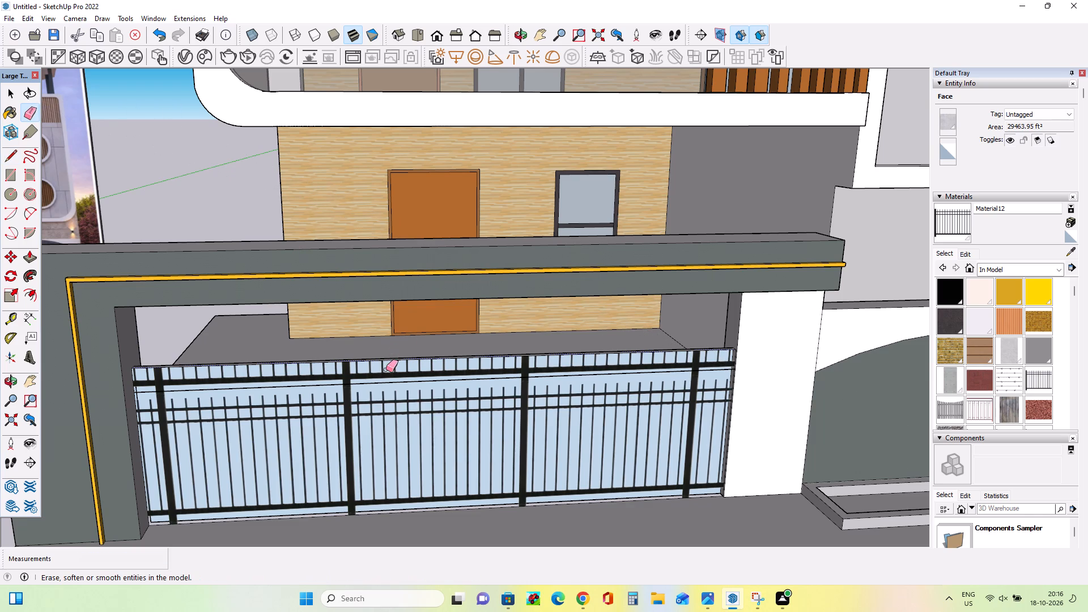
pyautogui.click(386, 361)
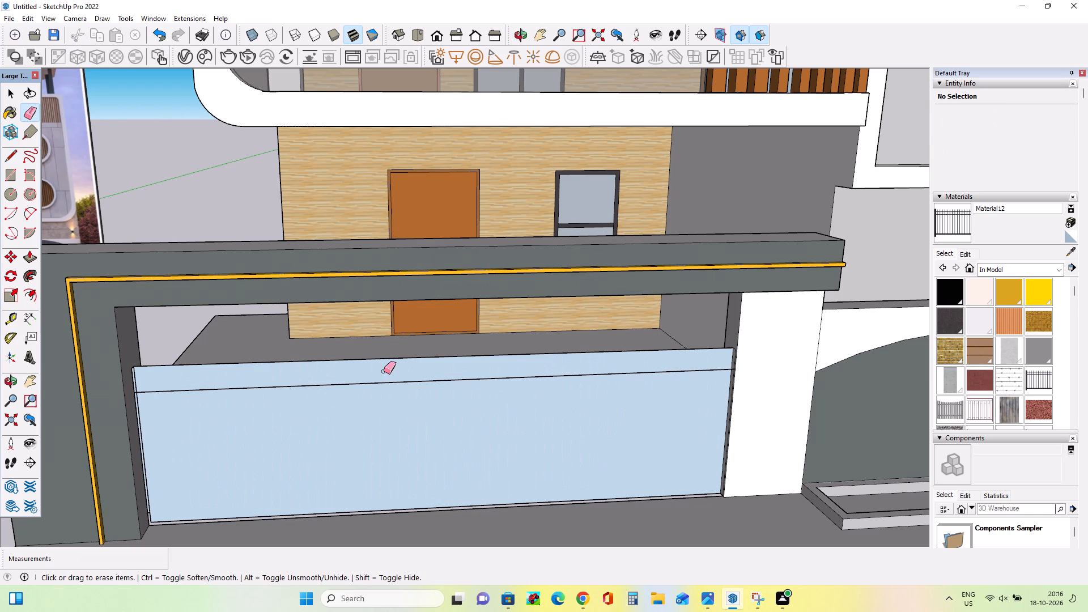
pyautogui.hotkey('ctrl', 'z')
# Draw a rectangle about 1684' by 68' along the top of the gate panel's front, ending at its opposite upper corner.
pyautogui.moveTo(384, 372); pyautogui.dragTo(395, 420, button='middle')
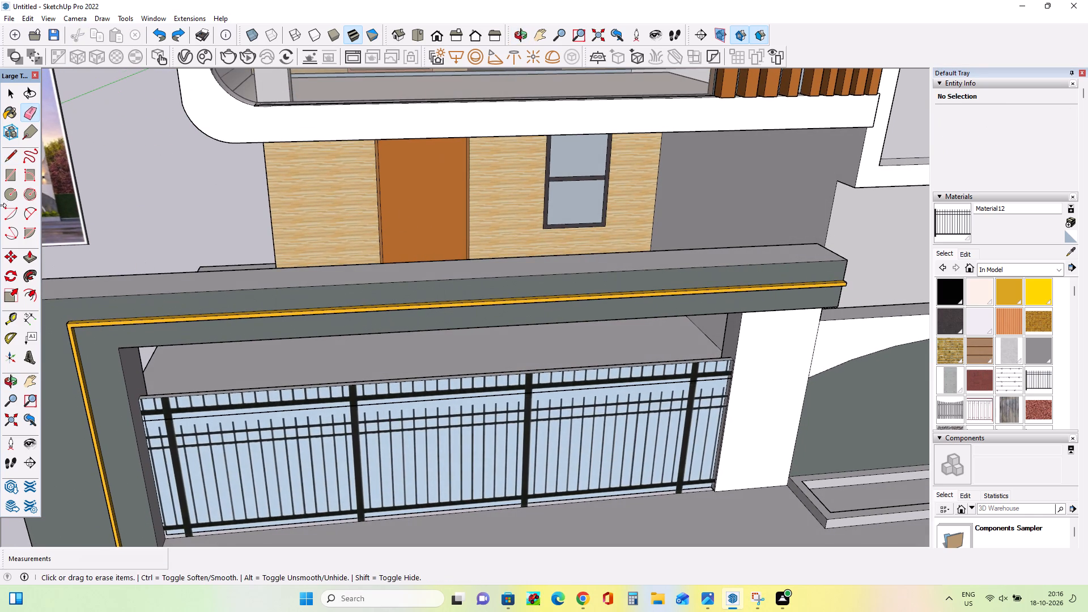
pyautogui.click(10, 179)
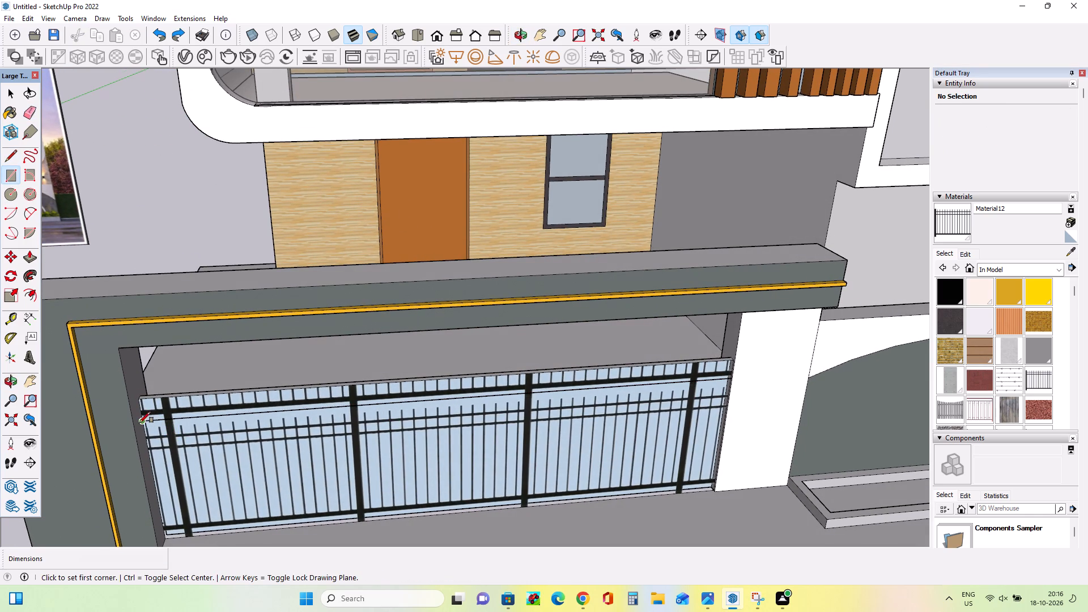
pyautogui.click(139, 423)
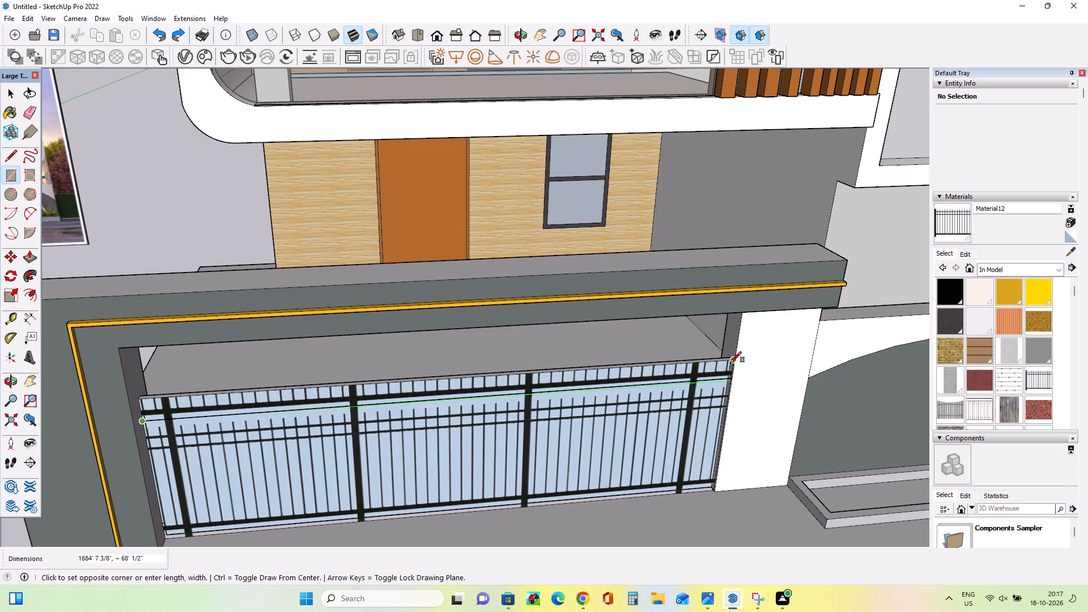
pyautogui.click(730, 363)
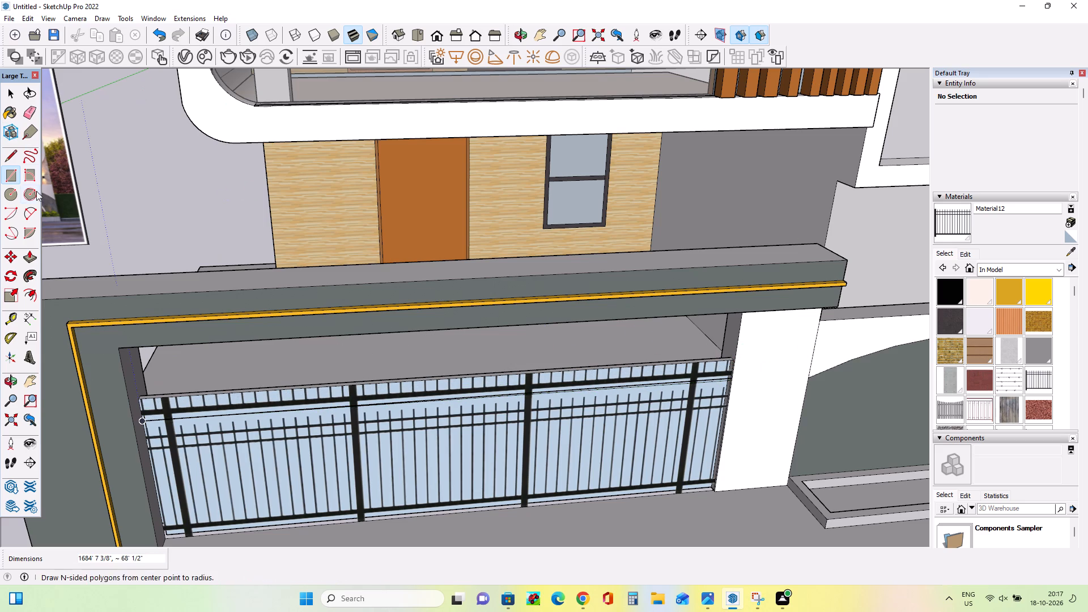
# Erase the front top edge of the gate panel to remove the fence-textured strip above the rectangle's lower line.
pyautogui.click(27, 113)
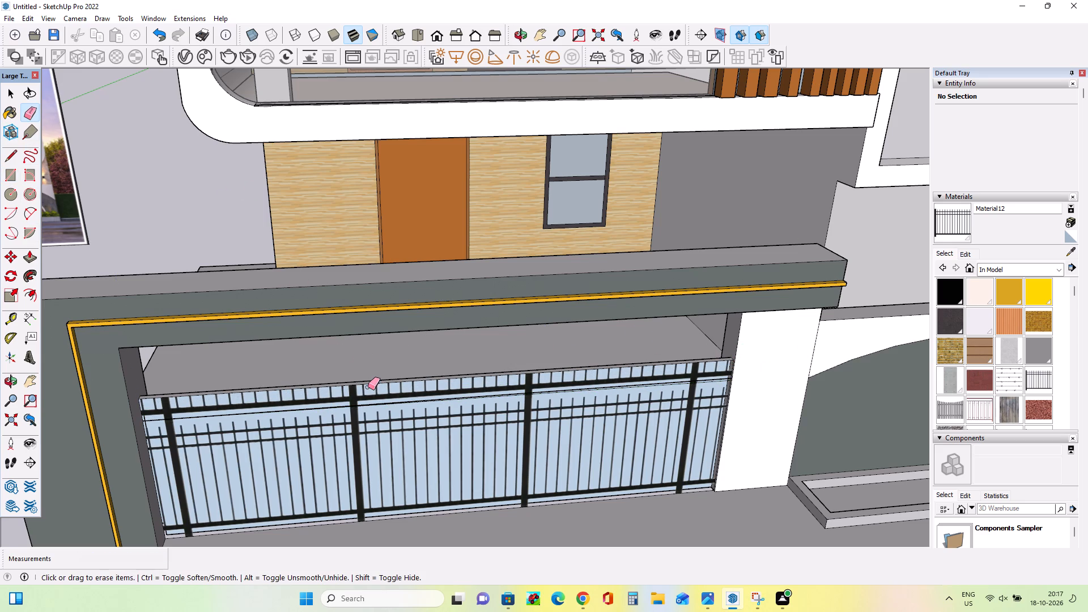
pyautogui.click(368, 387)
pyautogui.click(371, 383)
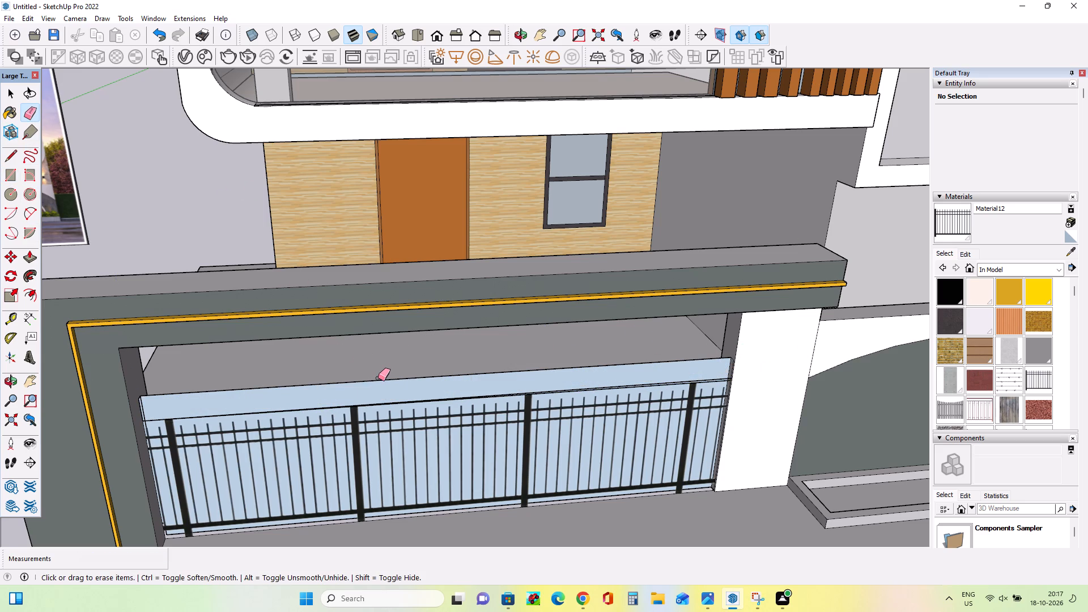
# Erase the rear top edge of the gate panel to remove the remaining plain strip above the fence.
pyautogui.click(378, 378)
pyautogui.click(379, 380)
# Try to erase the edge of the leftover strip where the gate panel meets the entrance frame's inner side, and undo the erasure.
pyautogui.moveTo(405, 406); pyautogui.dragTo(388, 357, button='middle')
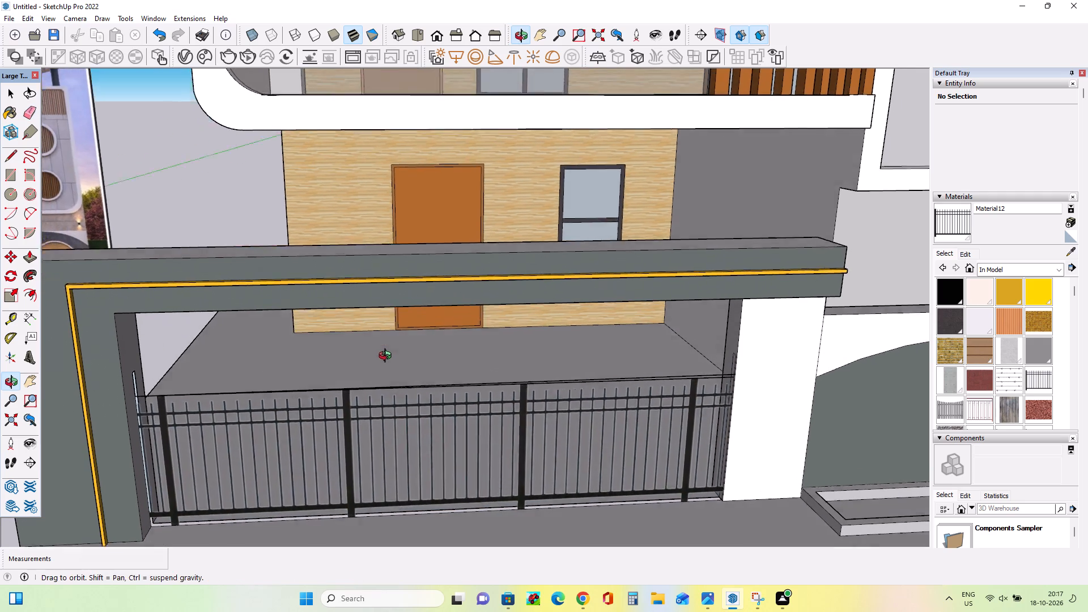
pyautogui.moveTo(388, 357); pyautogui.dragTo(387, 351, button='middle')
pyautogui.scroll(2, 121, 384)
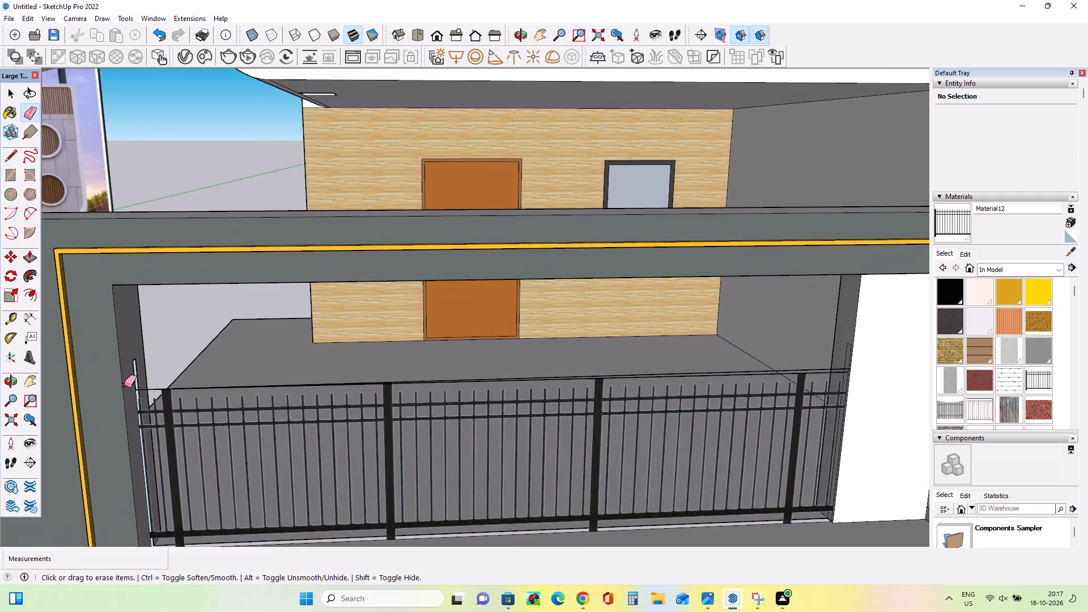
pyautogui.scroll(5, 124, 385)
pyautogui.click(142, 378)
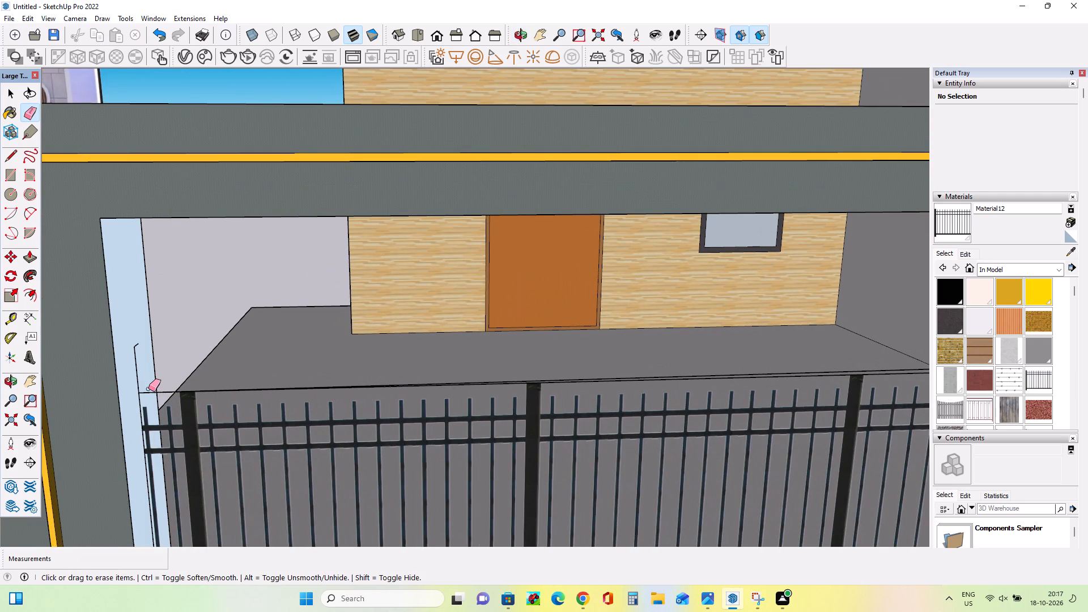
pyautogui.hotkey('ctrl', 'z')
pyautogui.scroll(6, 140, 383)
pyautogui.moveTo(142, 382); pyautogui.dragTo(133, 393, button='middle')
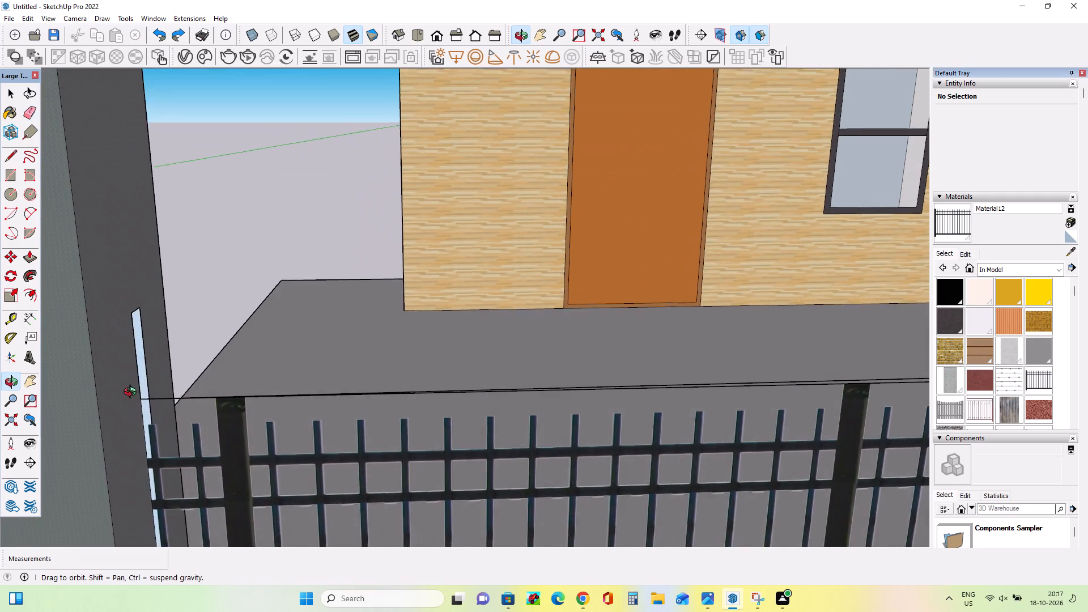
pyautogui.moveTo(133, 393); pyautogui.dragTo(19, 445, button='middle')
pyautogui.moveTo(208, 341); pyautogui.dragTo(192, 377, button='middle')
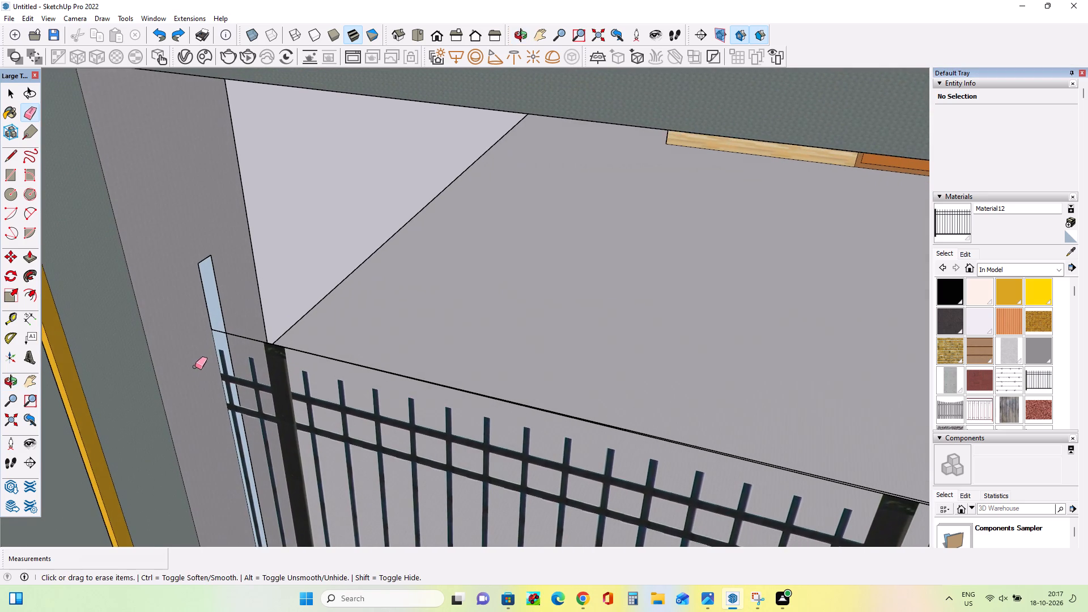
# Examine the entrance gate and the whole front facade beside the reference image.
pyautogui.scroll(-11, 224, 339)
pyautogui.moveTo(352, 496); pyautogui.dragTo(488, 444, button='middle')
pyautogui.scroll(-3, 488, 444)
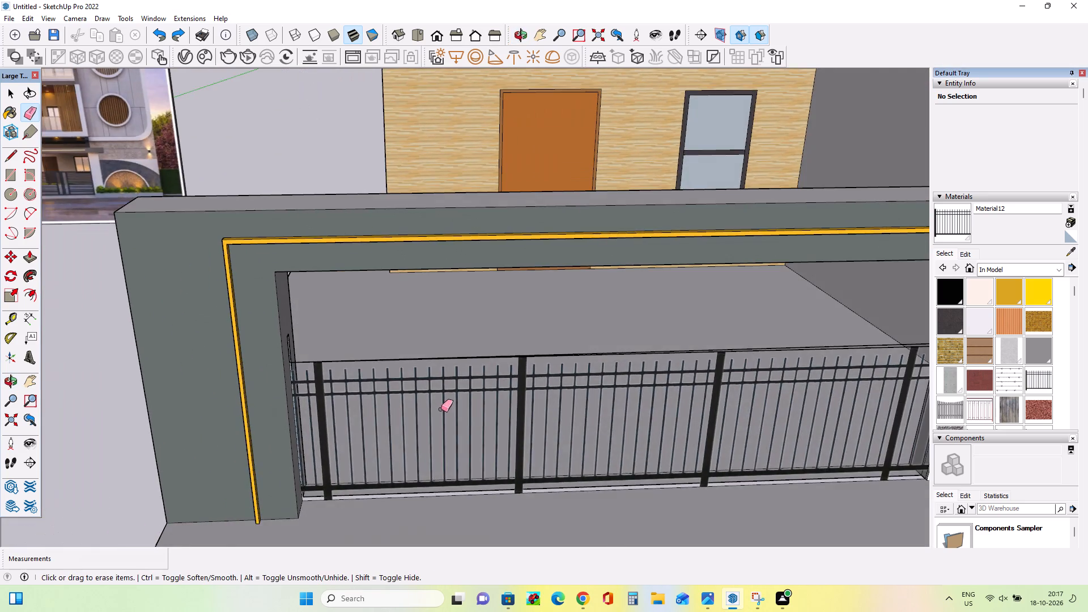
pyautogui.scroll(-6, 439, 407)
pyautogui.moveTo(494, 456); pyautogui.dragTo(473, 398, button='middle')
pyautogui.scroll(-2, 473, 398)
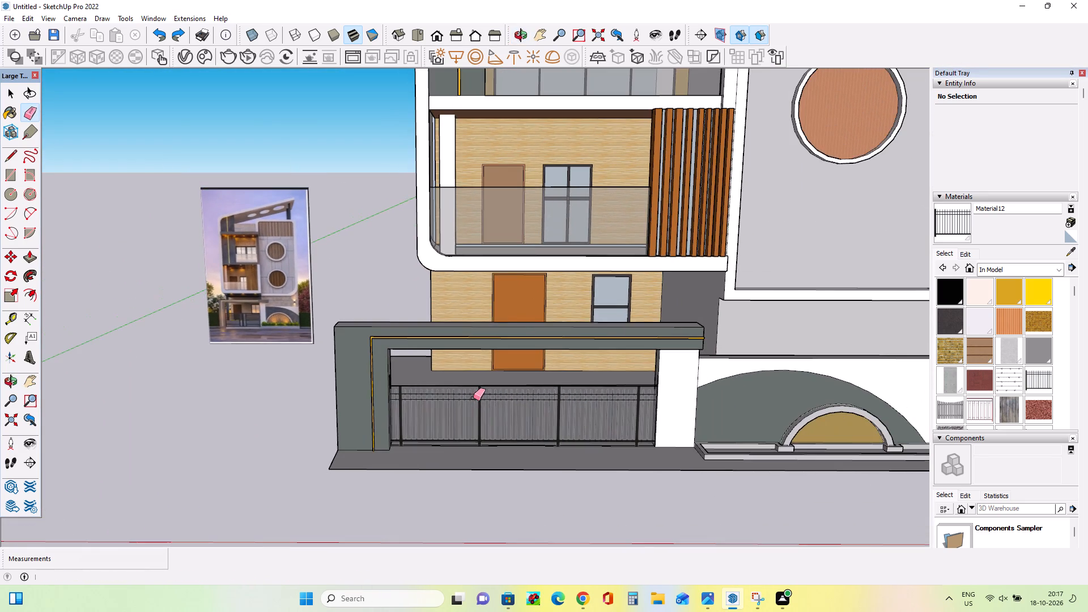
pyautogui.moveTo(521, 469); pyautogui.dragTo(519, 480, button='middle')
pyautogui.scroll(-1, 517, 478)
pyautogui.click(29, 379)
pyautogui.moveTo(282, 172); pyautogui.dragTo(247, 202)
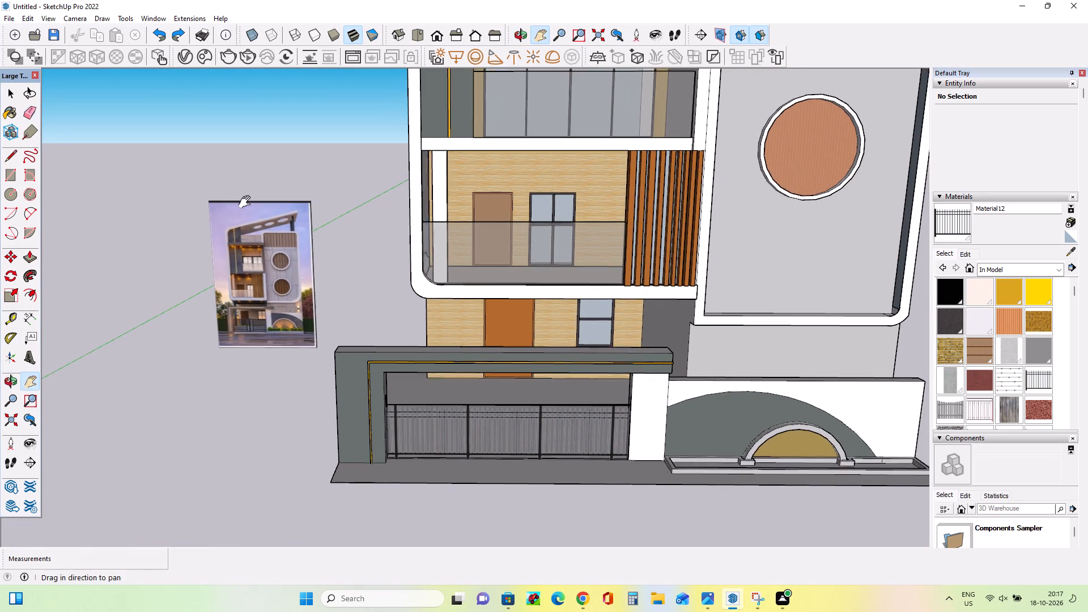
pyautogui.moveTo(247, 202); pyautogui.dragTo(185, 269)
pyautogui.scroll(-10, 259, 247)
pyautogui.moveTo(443, 232); pyautogui.dragTo(462, 252)
pyautogui.moveTo(468, 258); pyautogui.dragTo(489, 280)
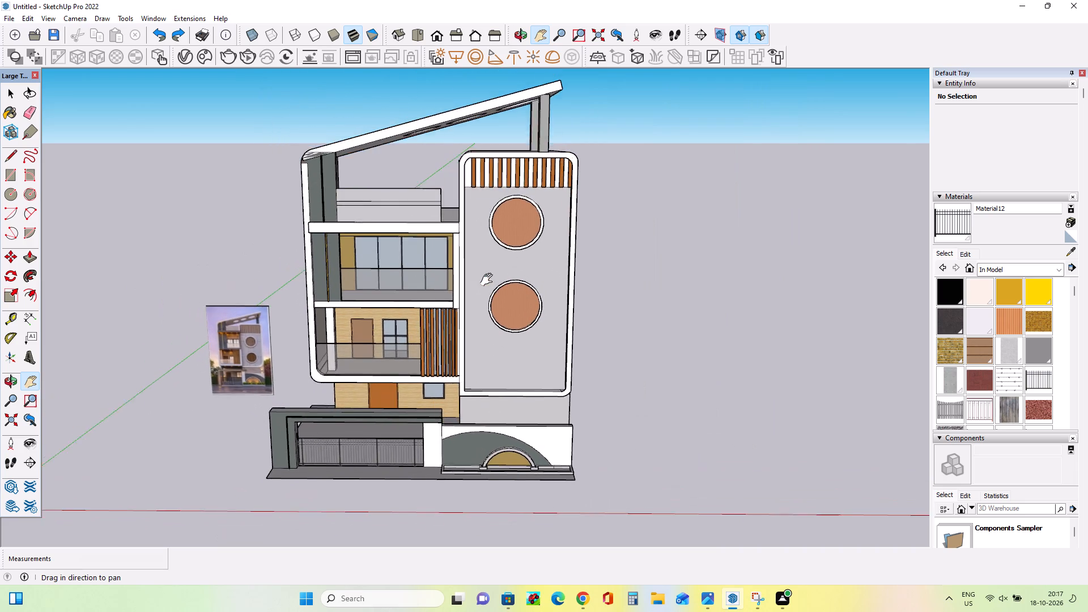
pyautogui.moveTo(489, 280); pyautogui.dragTo(502, 289)
pyautogui.scroll(2, 502, 289)
pyautogui.moveTo(503, 289); pyautogui.dragTo(525, 299)
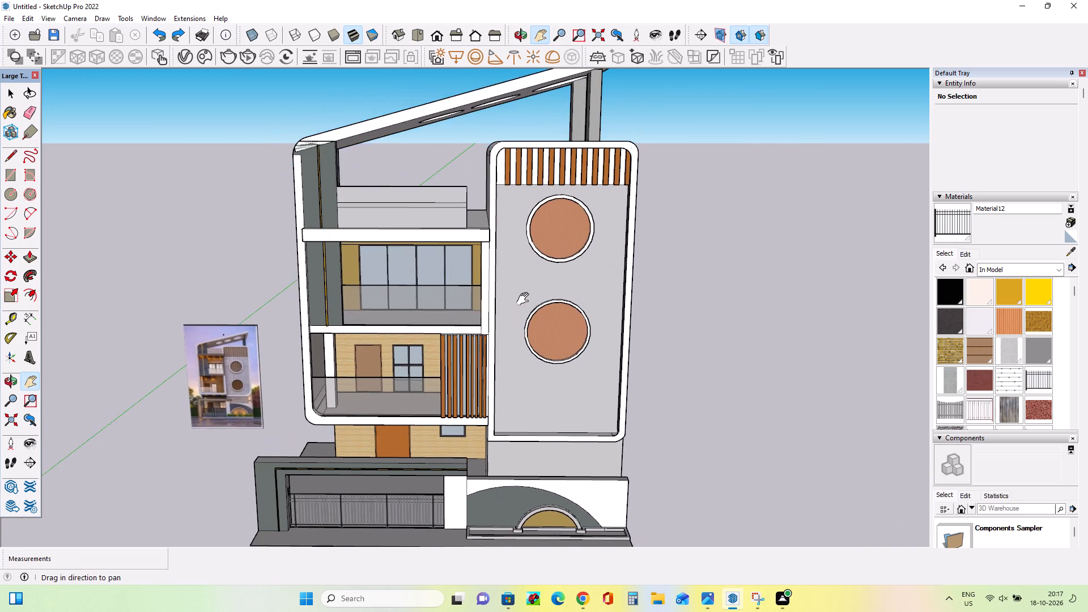
pyautogui.scroll(-1, 525, 299)
pyautogui.moveTo(496, 294); pyautogui.dragTo(501, 267, button='middle')
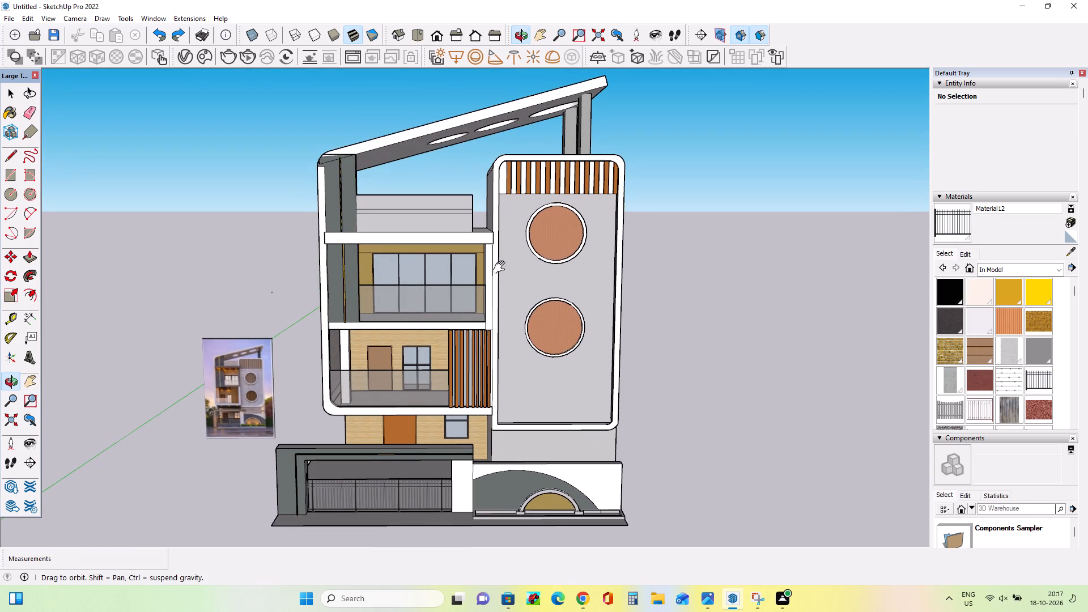
pyautogui.moveTo(531, 267); pyautogui.dragTo(528, 249, button='middle')
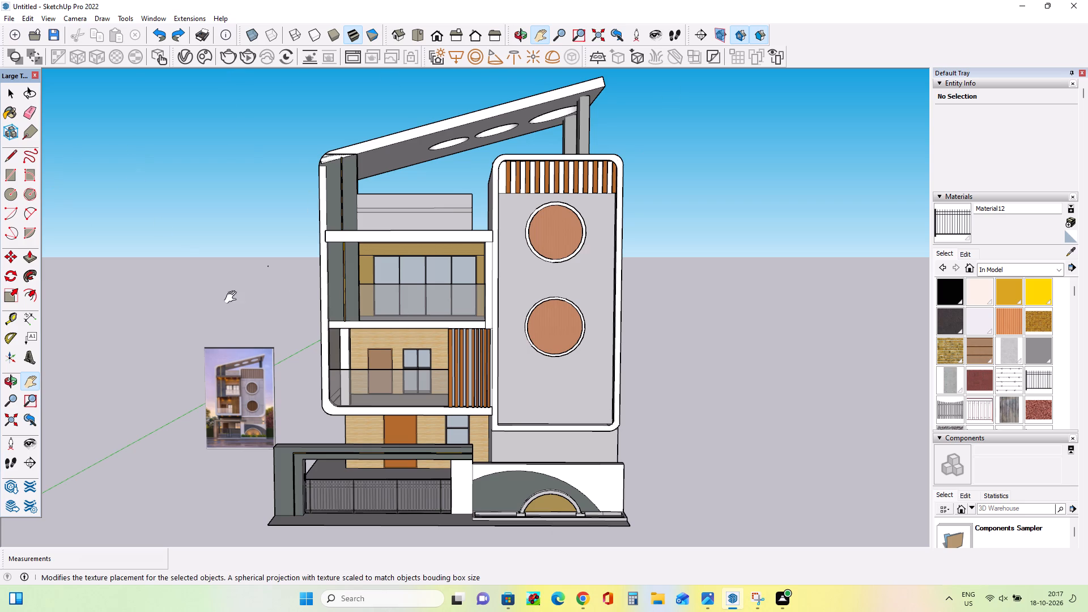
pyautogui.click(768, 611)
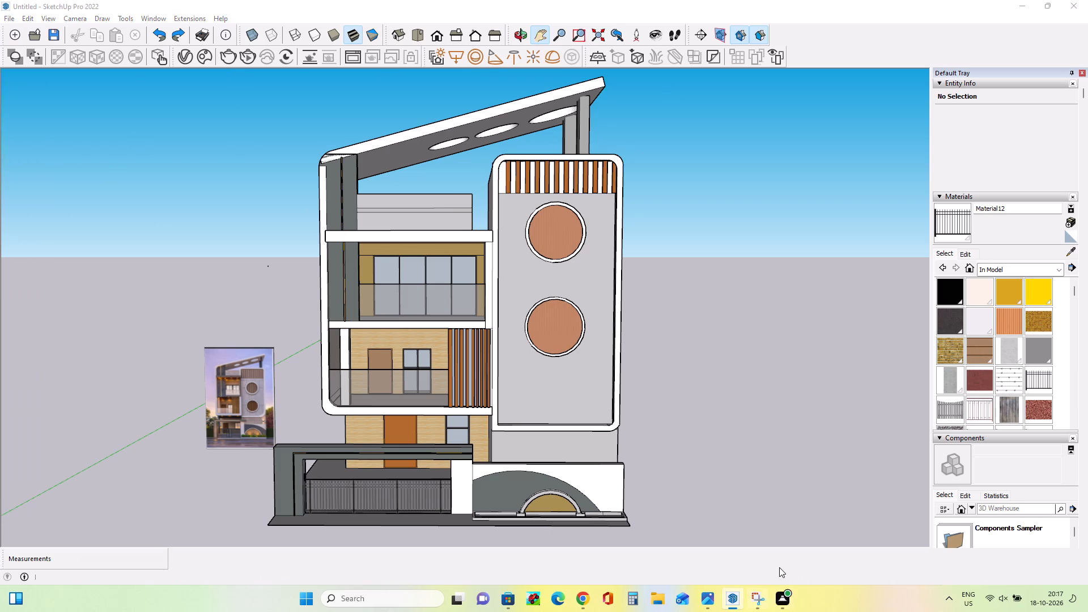
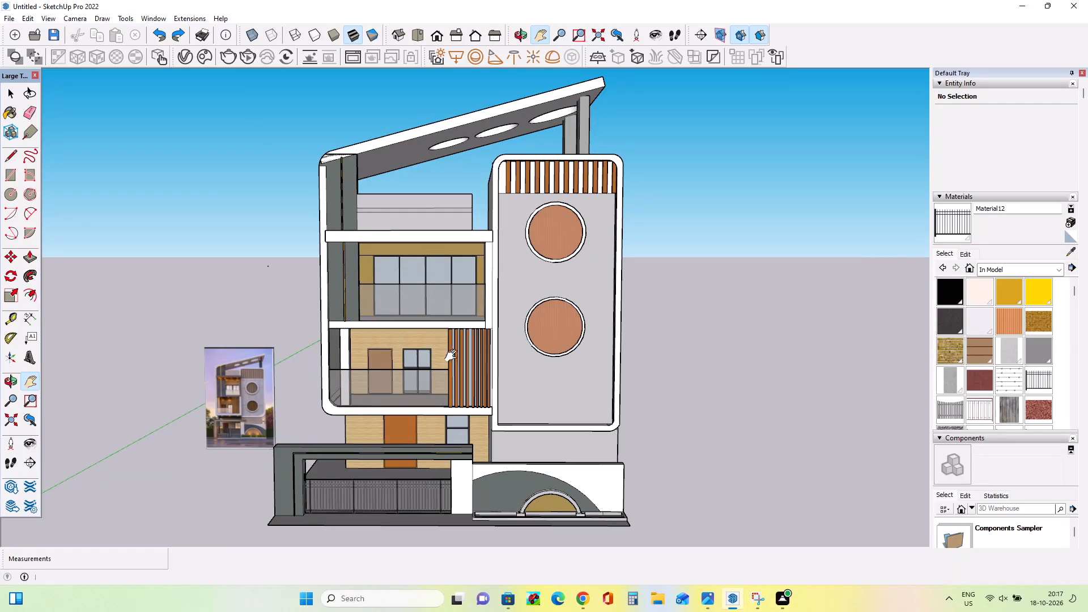
# Import the curtain model fronceur+aubin+blanc+(3) (1) from Downloads and place it on the open ground beside the building.
pyautogui.click(9, 20)
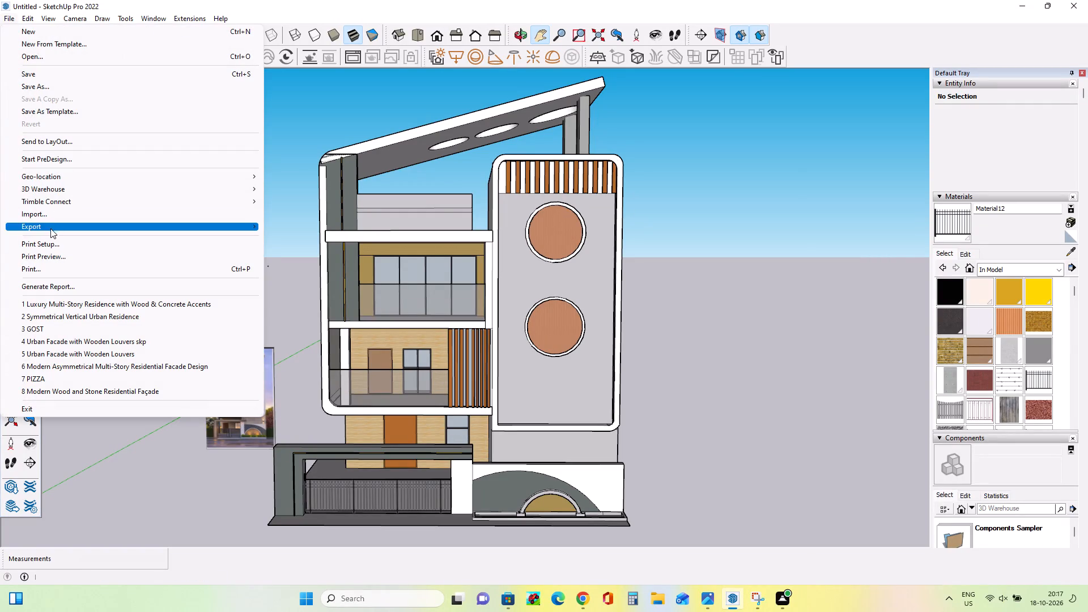
pyautogui.click(53, 215)
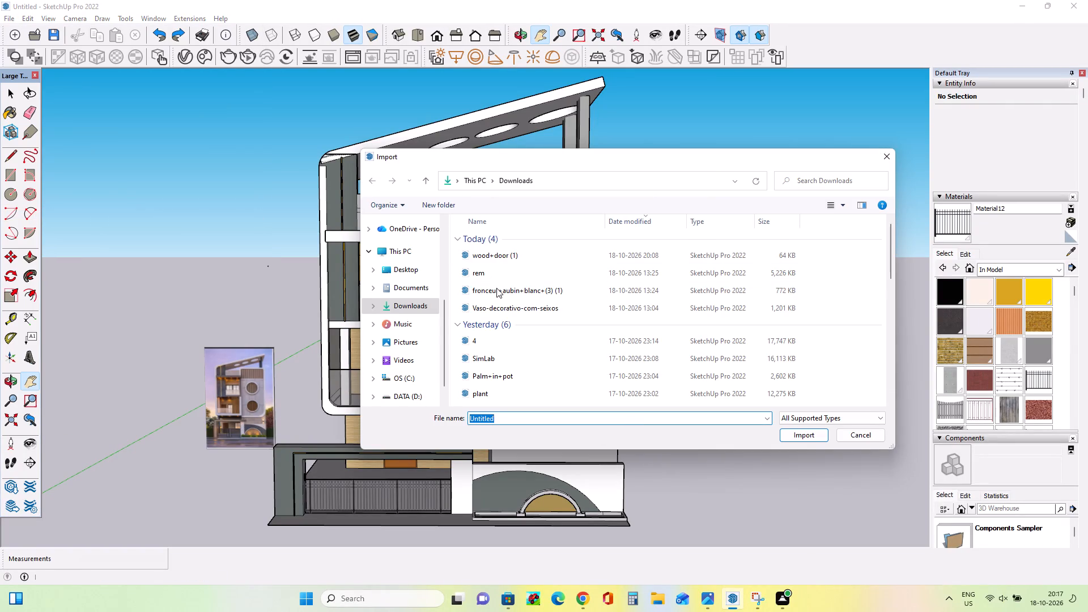
pyautogui.click(496, 290)
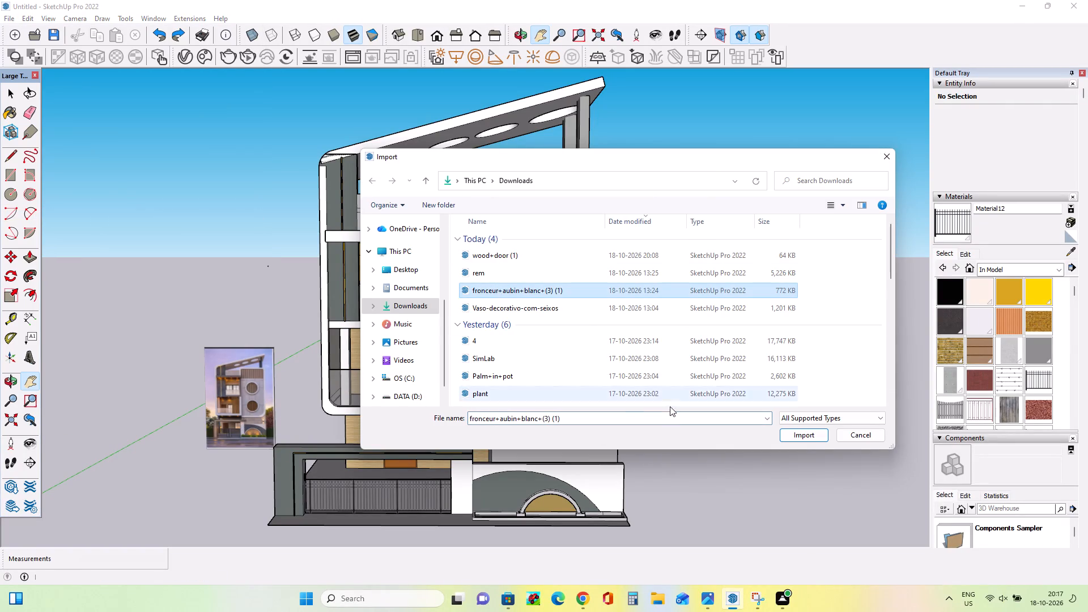
pyautogui.click(801, 435)
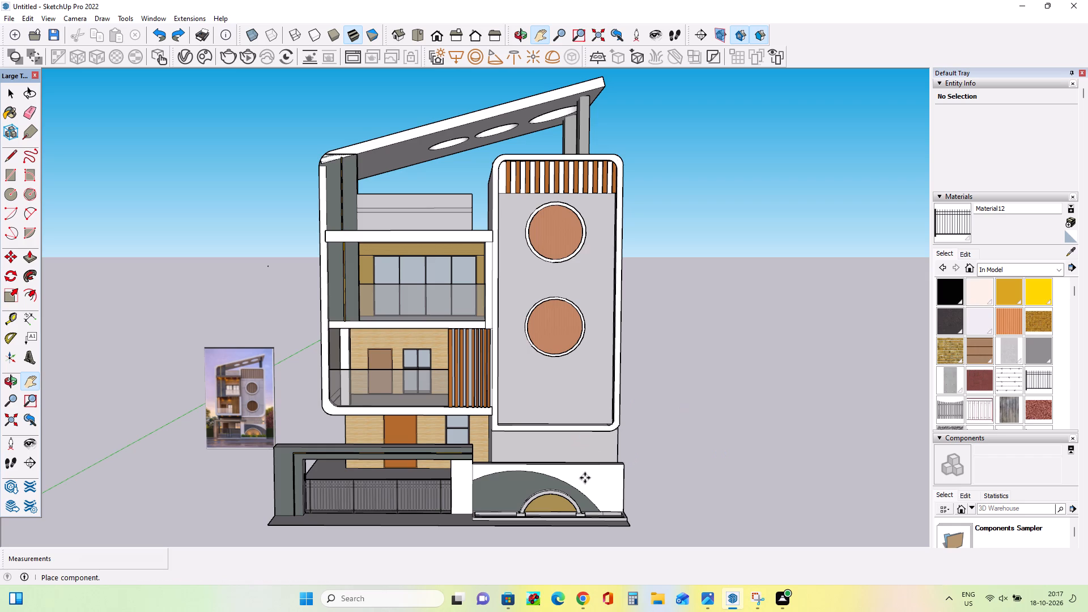
pyautogui.click(694, 442)
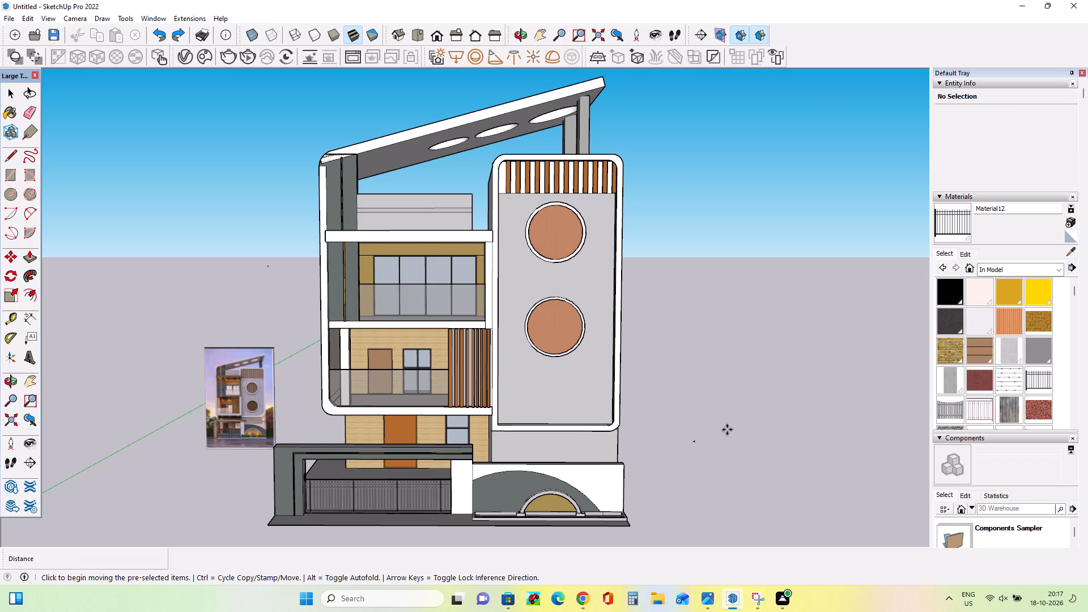
# Scale the tiny imported curtain component up uniformly by a factor of about 15.73.
pyautogui.scroll(16, 681, 447)
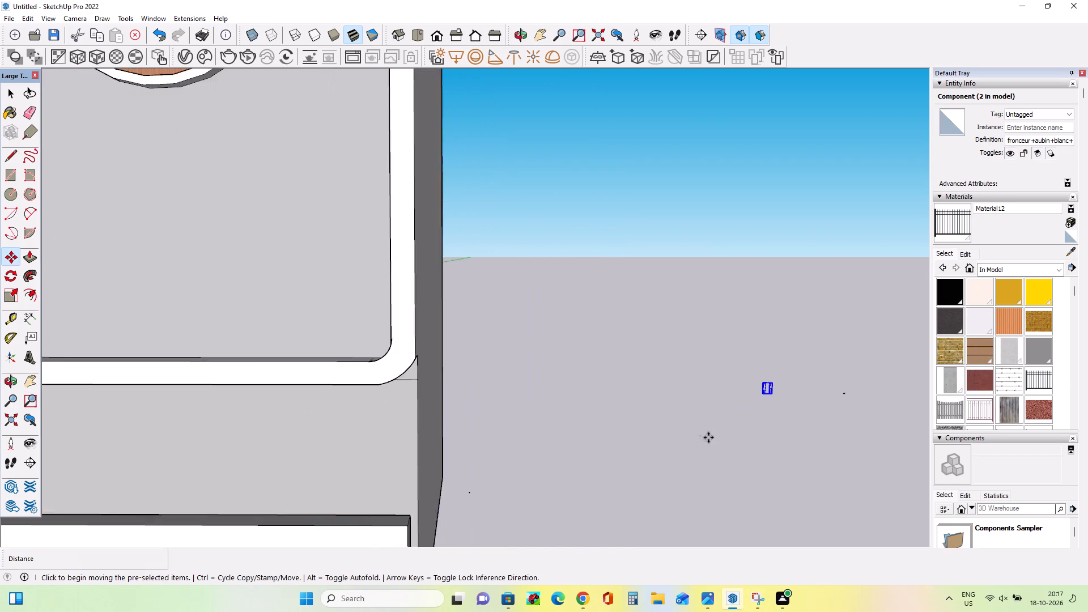
pyautogui.scroll(2, 708, 437)
pyautogui.scroll(-3, 714, 395)
pyautogui.scroll(7, 770, 314)
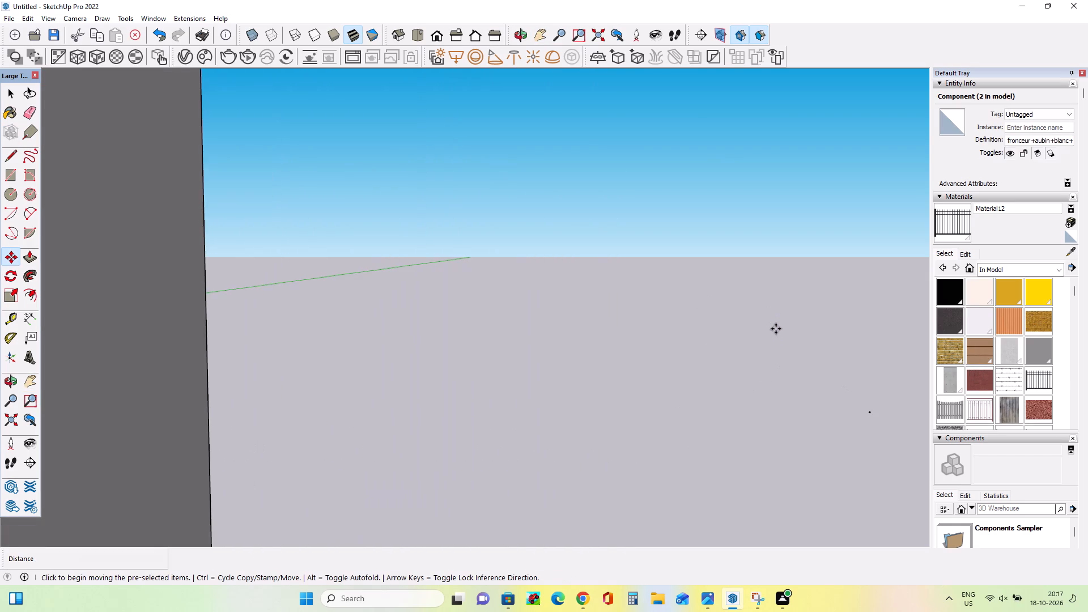
pyautogui.scroll(-6, 776, 330)
pyautogui.scroll(3, 762, 353)
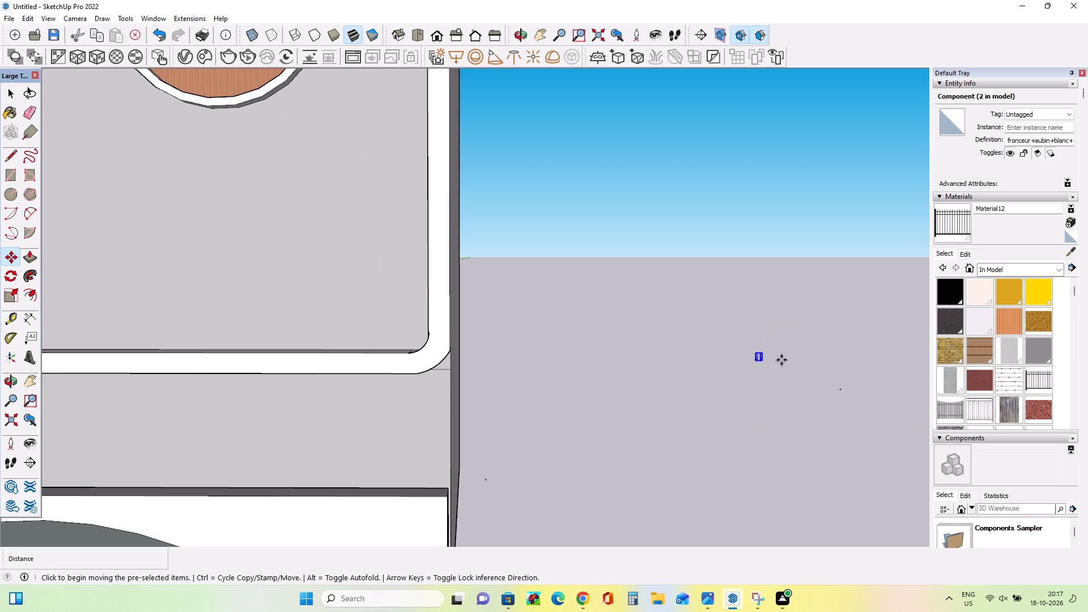
pyautogui.click(6, 294)
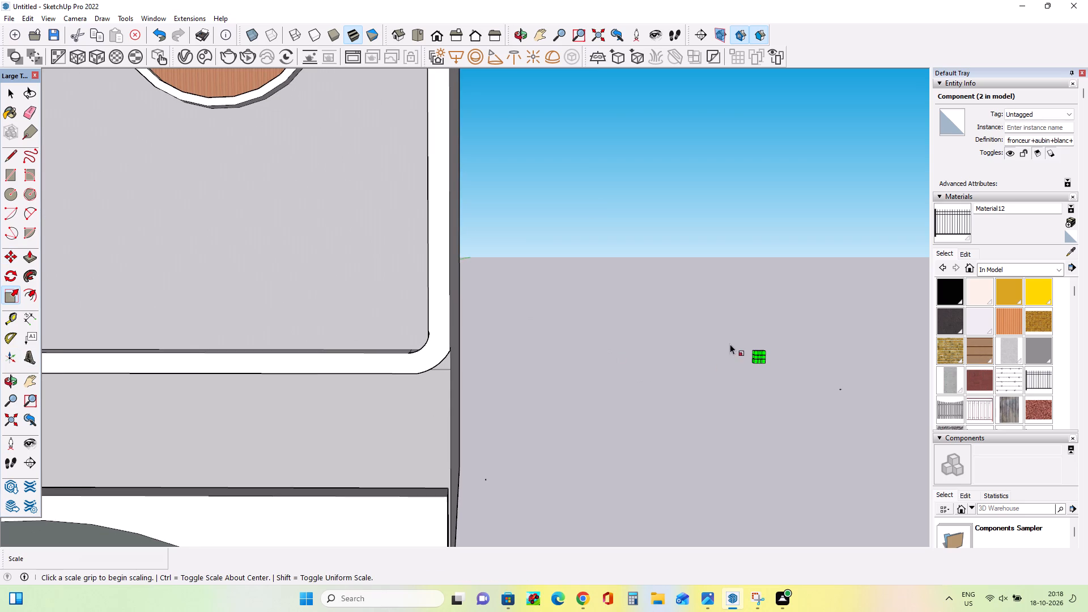
pyautogui.moveTo(751, 348); pyautogui.dragTo(614, 272)
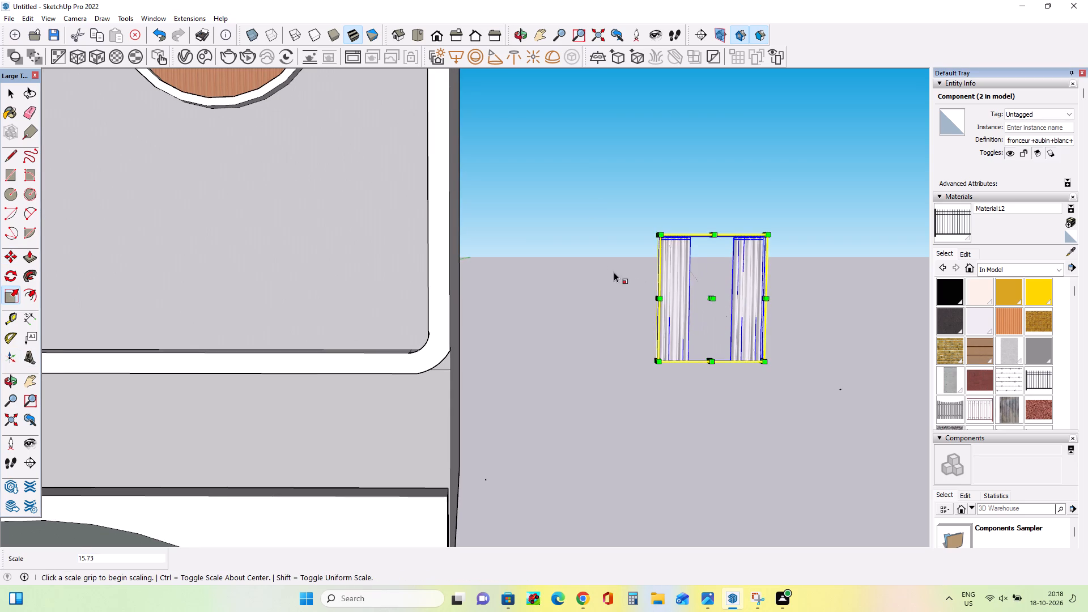
# Enlarge the curtain uniformly by about 4.00 and narrow its width to about 0.76 to suit the lower balcony window.
pyautogui.scroll(-20, 749, 305)
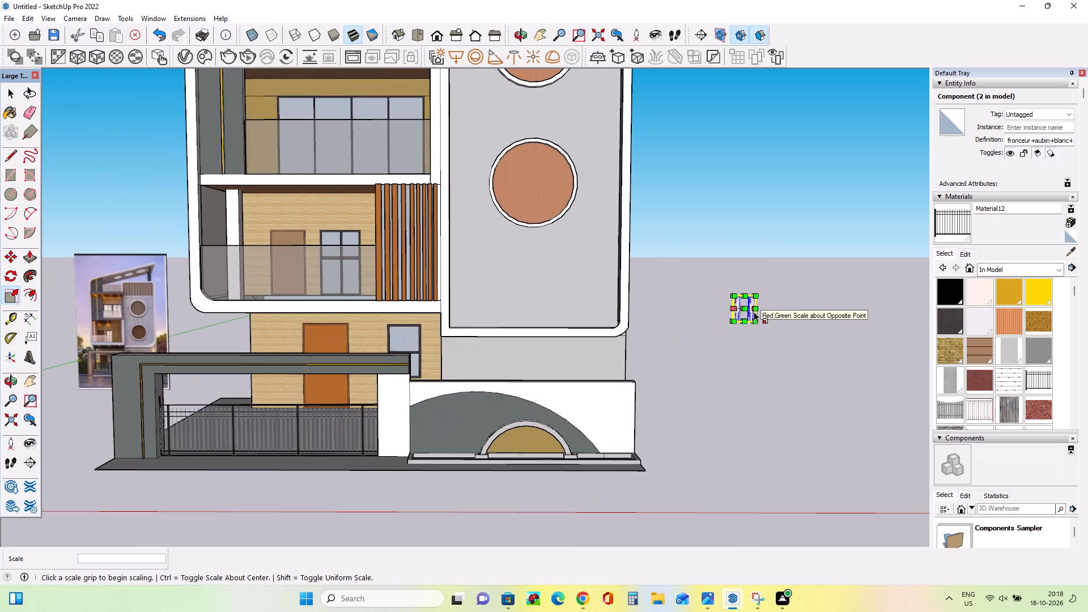
pyautogui.moveTo(750, 312); pyautogui.dragTo(759, 364, button='middle')
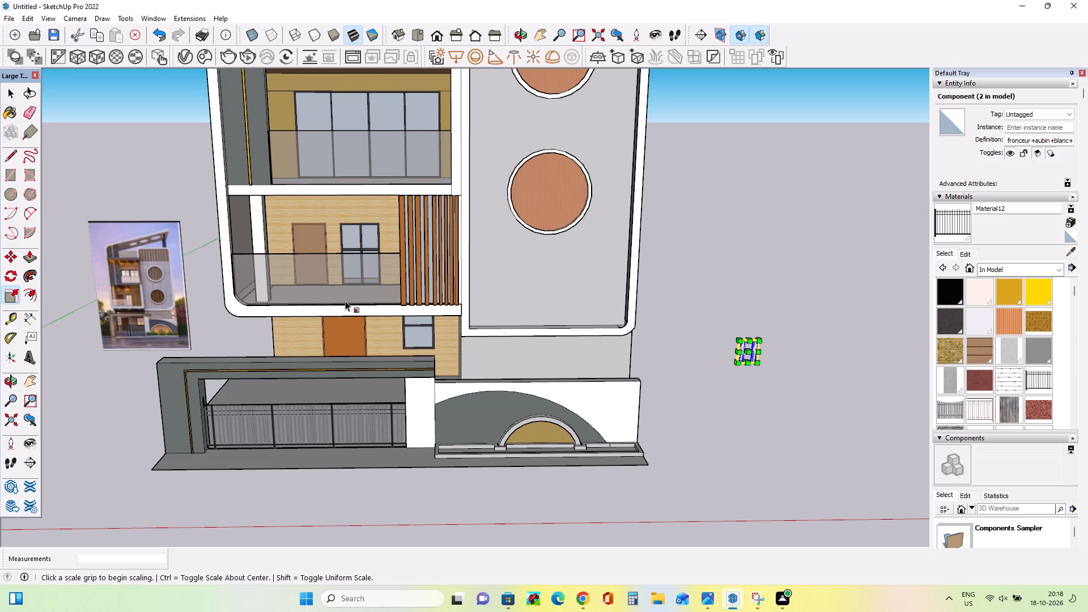
pyautogui.moveTo(734, 337); pyautogui.dragTo(694, 271)
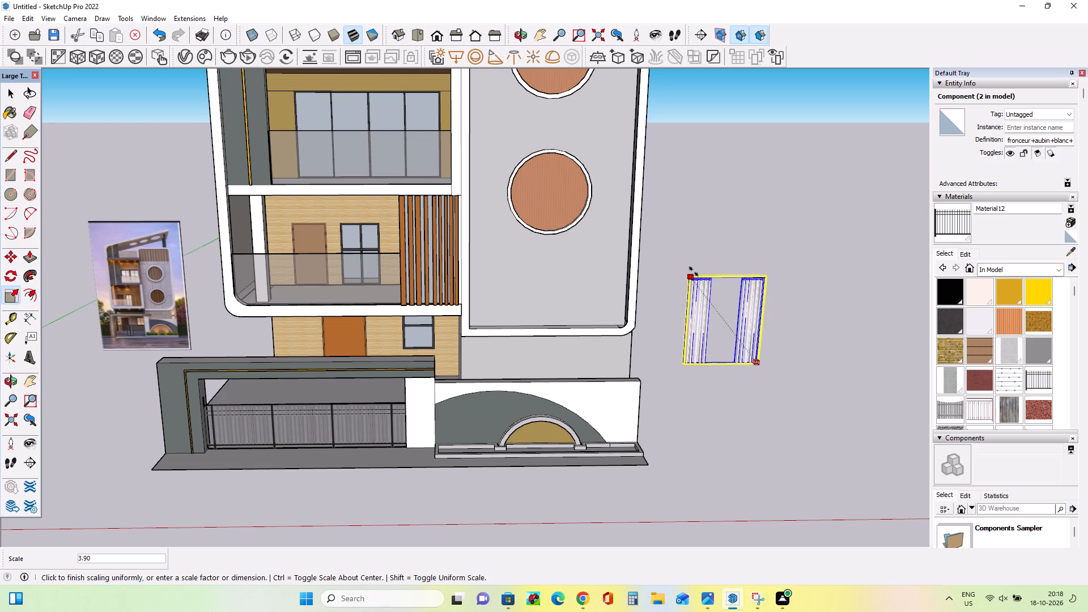
pyautogui.moveTo(694, 271); pyautogui.dragTo(693, 270)
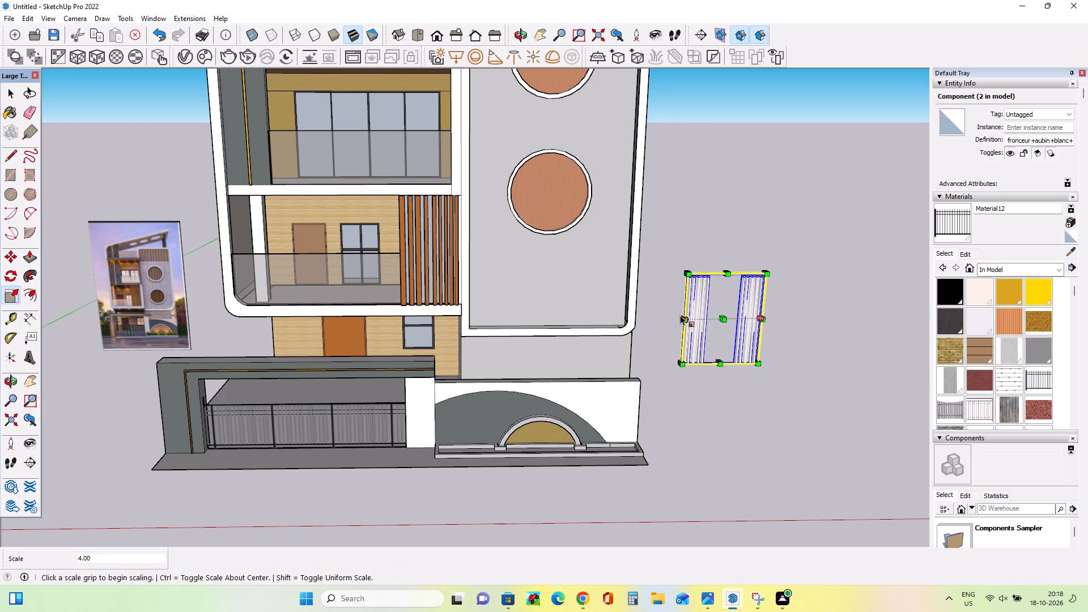
pyautogui.moveTo(680, 316); pyautogui.dragTo(699, 316)
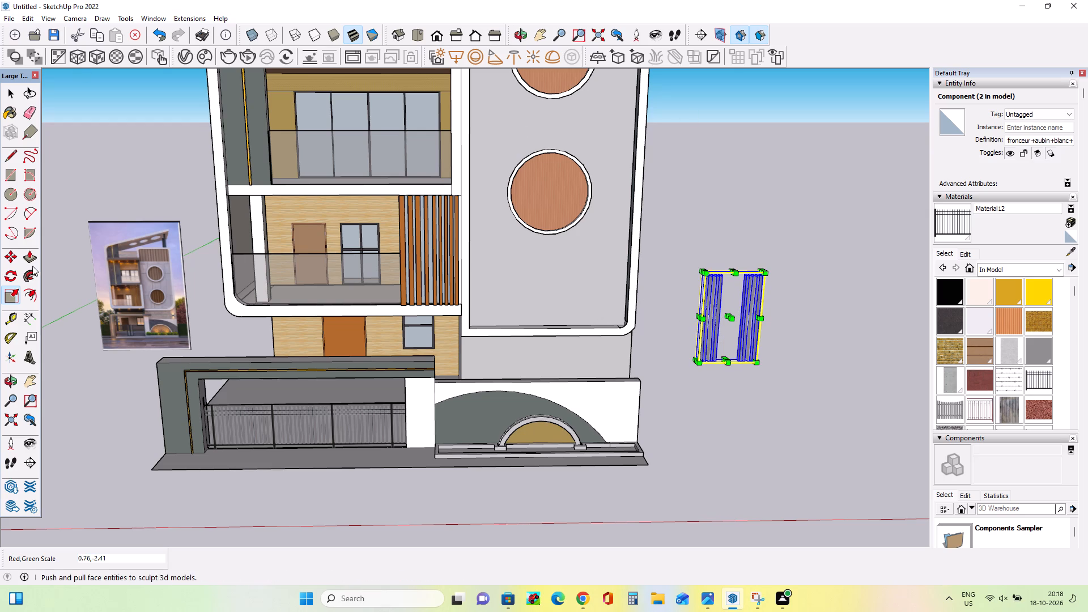
# Move the curtain onto the lower balcony window beside the wooden louvers, aligned to its upper corner, and deselect it.
pyautogui.click(13, 256)
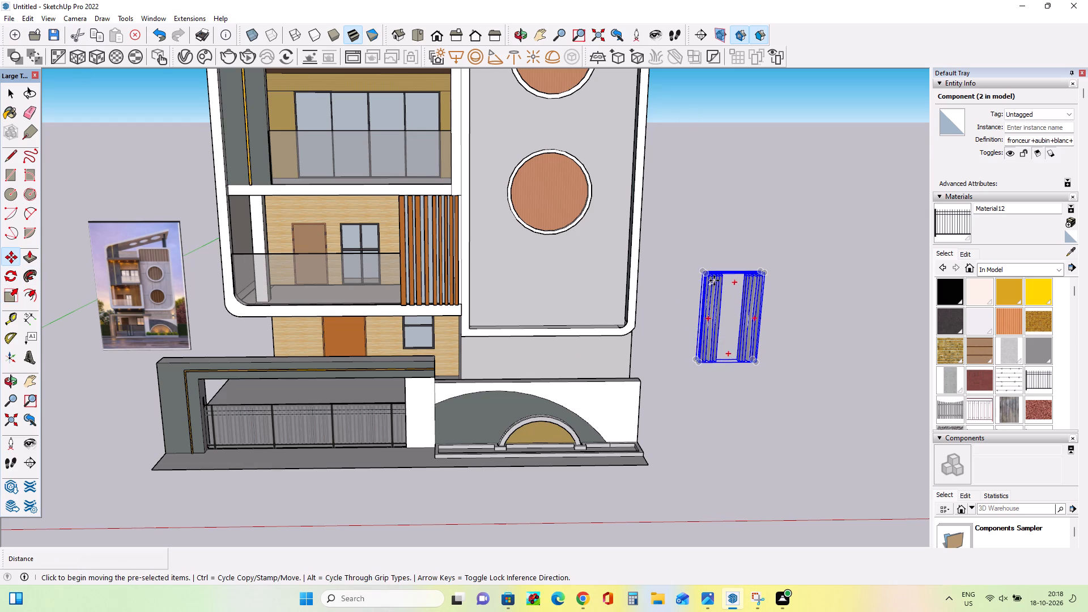
pyautogui.moveTo(708, 277); pyautogui.dragTo(341, 229)
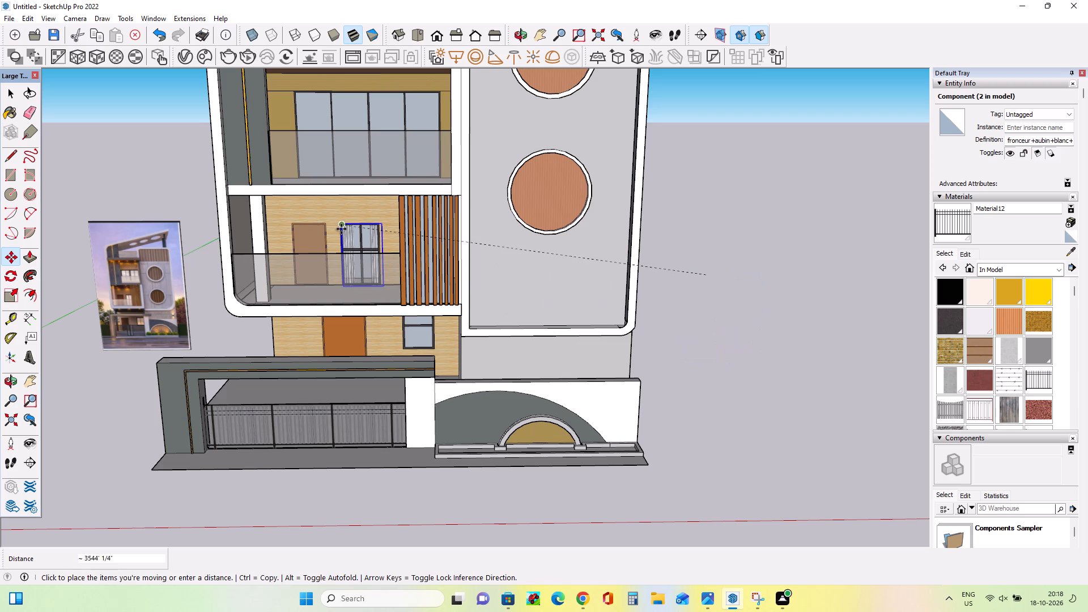
pyautogui.moveTo(341, 229); pyautogui.dragTo(342, 229)
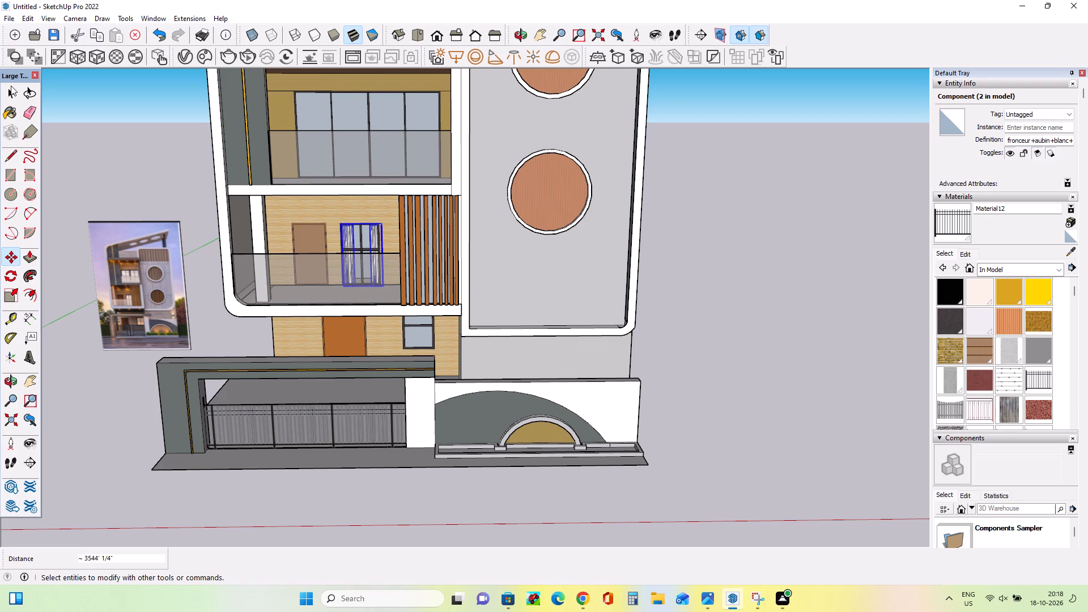
pyautogui.click(11, 90)
pyautogui.click(201, 158)
# Examine the reference image's facade details and compare them with the whole modelled building.
pyautogui.scroll(3, 131, 231)
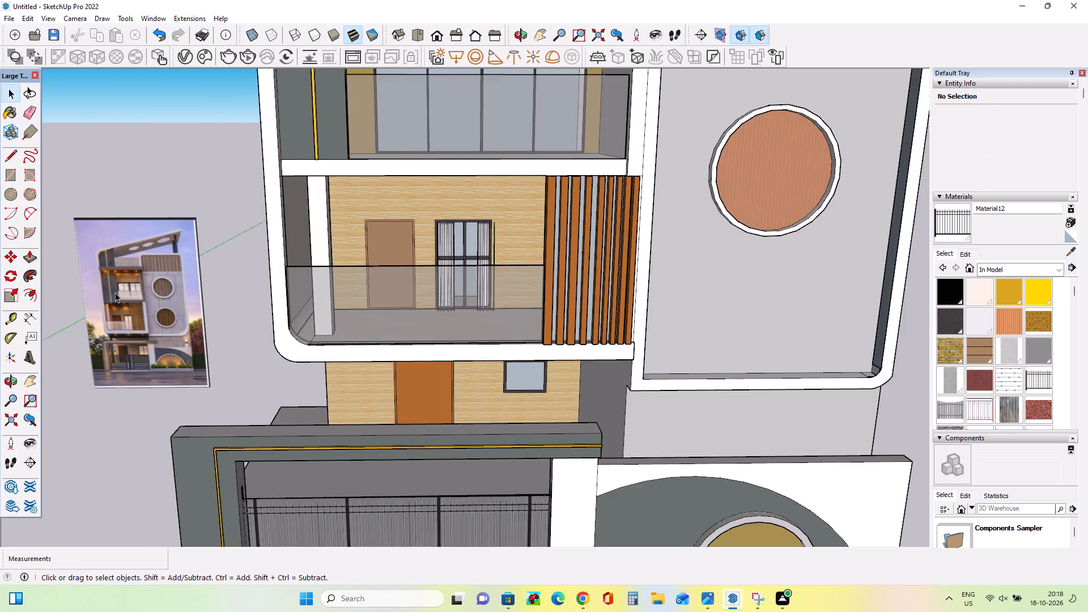
pyautogui.scroll(-1, 115, 292)
pyautogui.scroll(19, 115, 292)
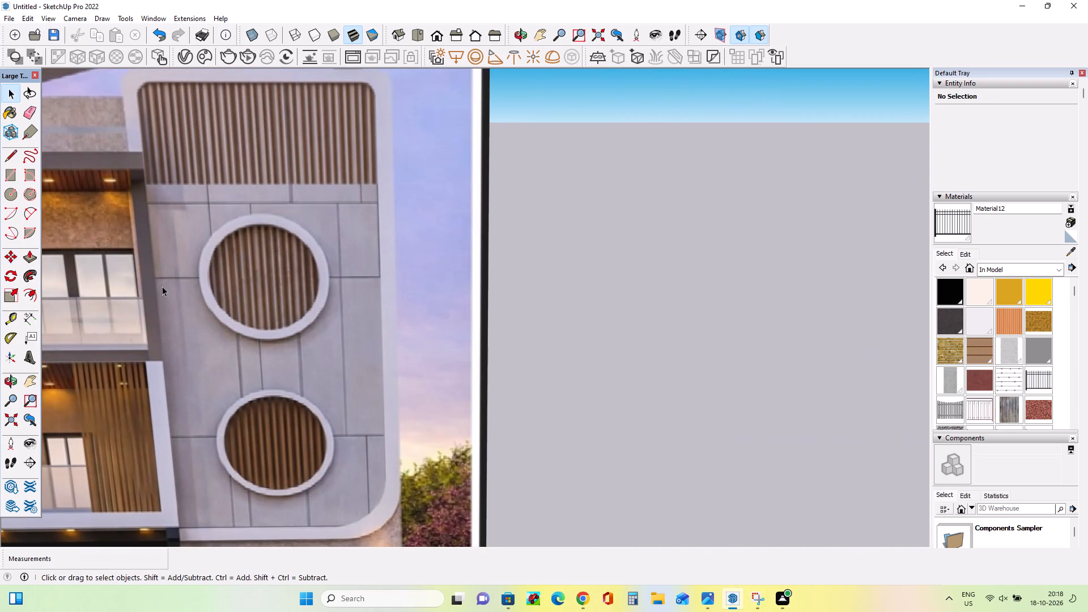
pyautogui.scroll(-5, 162, 286)
pyautogui.scroll(-17, 162, 286)
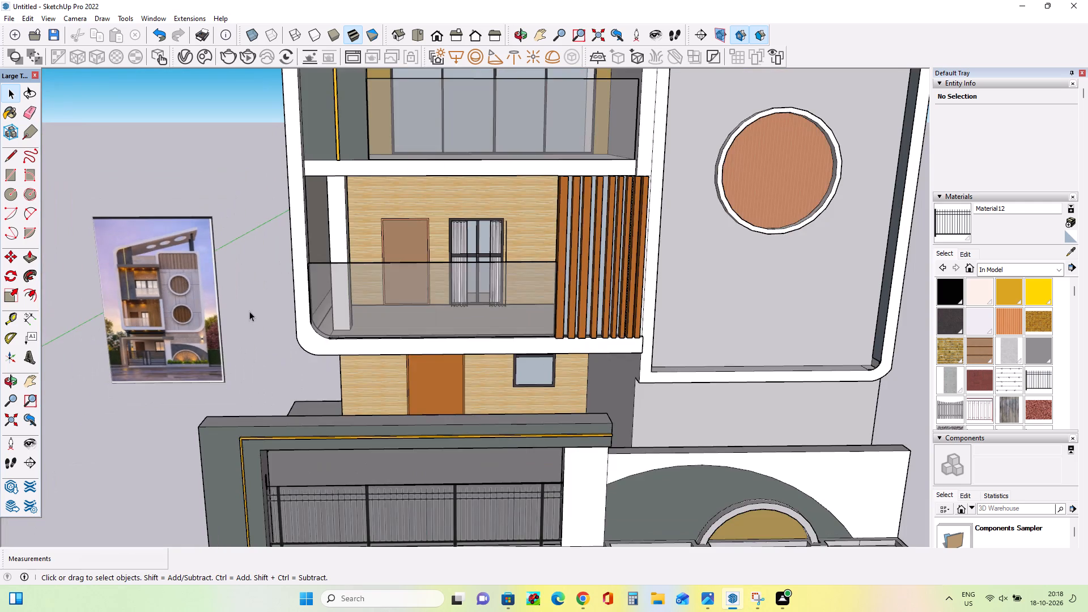
pyautogui.moveTo(252, 311); pyautogui.dragTo(275, 278, button='middle')
pyautogui.scroll(-2, 275, 278)
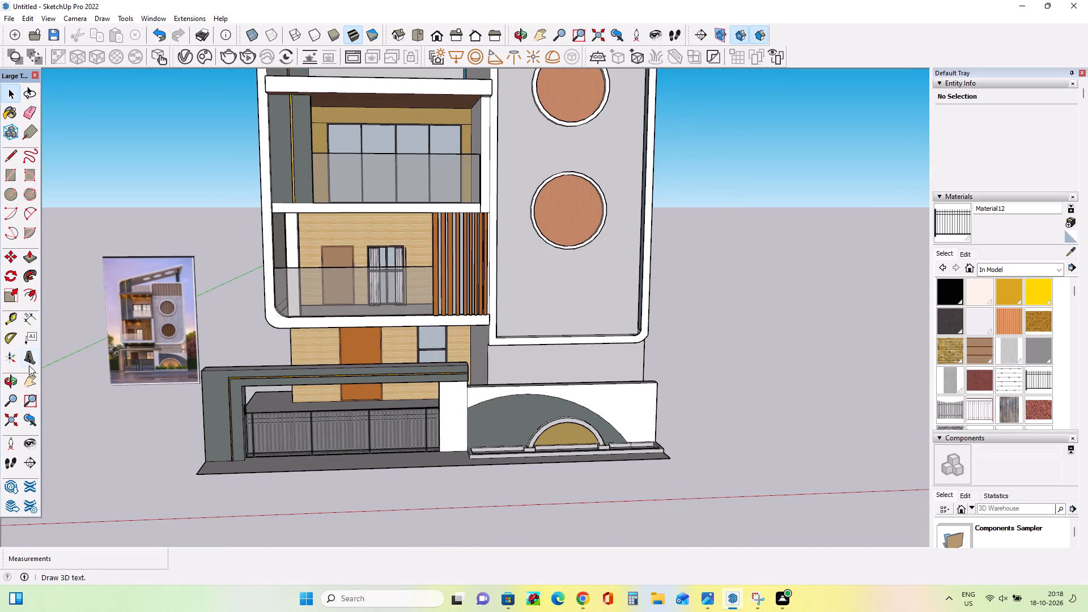
pyautogui.click(28, 376)
pyautogui.moveTo(200, 278); pyautogui.dragTo(226, 331)
pyautogui.scroll(-3, 232, 329)
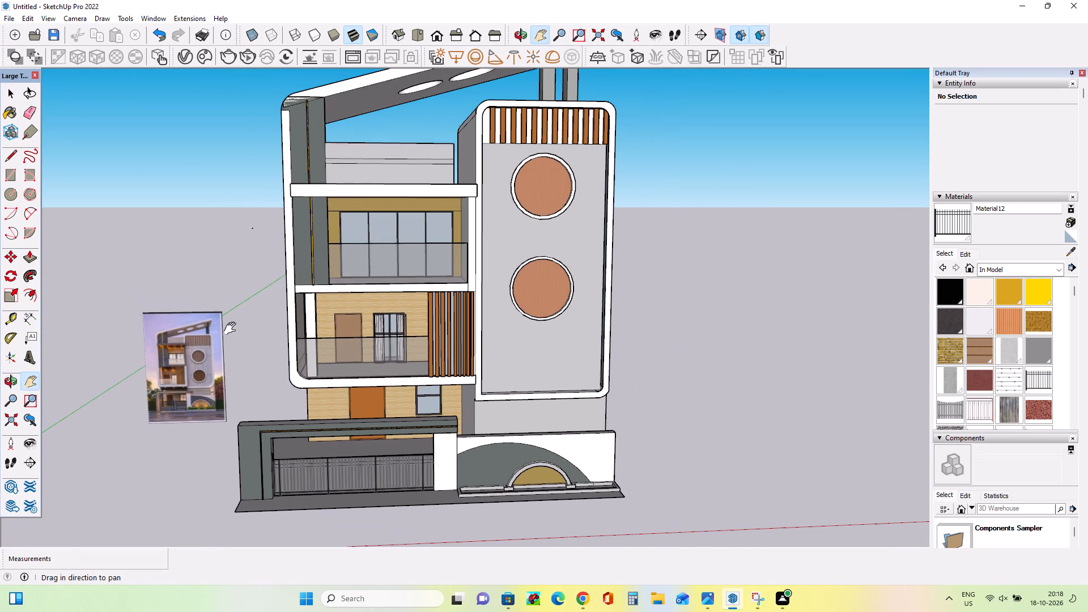
pyautogui.moveTo(333, 297); pyautogui.dragTo(356, 356)
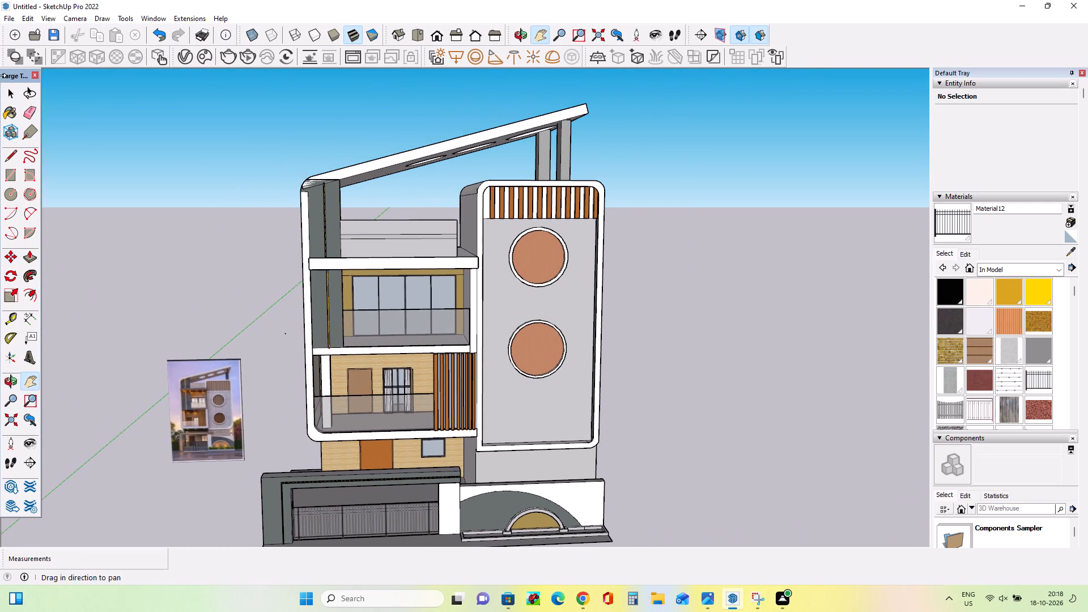
pyautogui.click(352, 352)
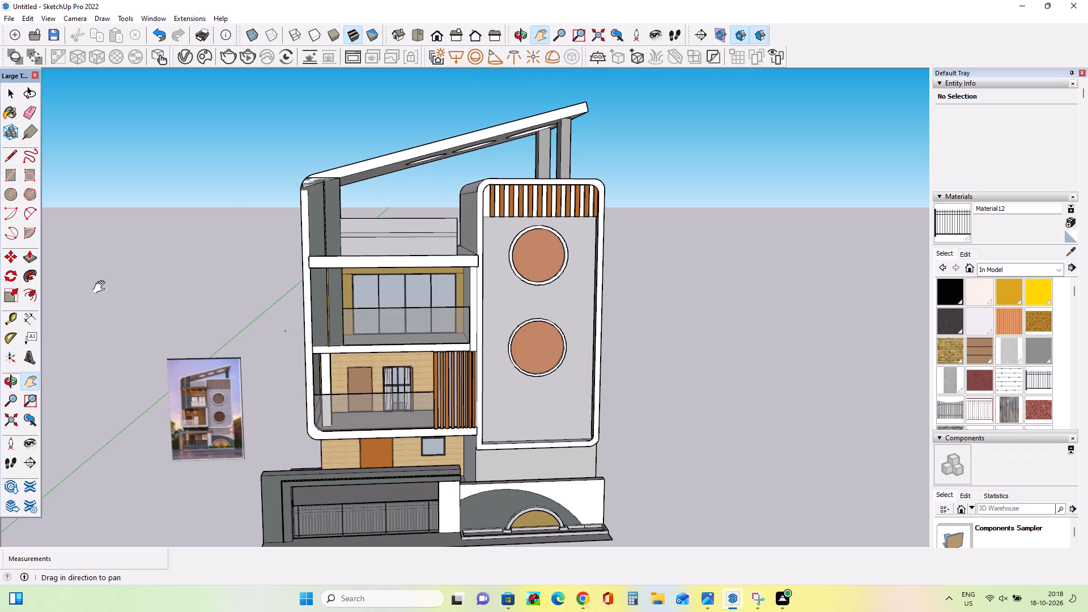
# Import the Vaso-decorativo-com-seixos model from Downloads and place it on the open ground beside the building.
pyautogui.click(5, 13)
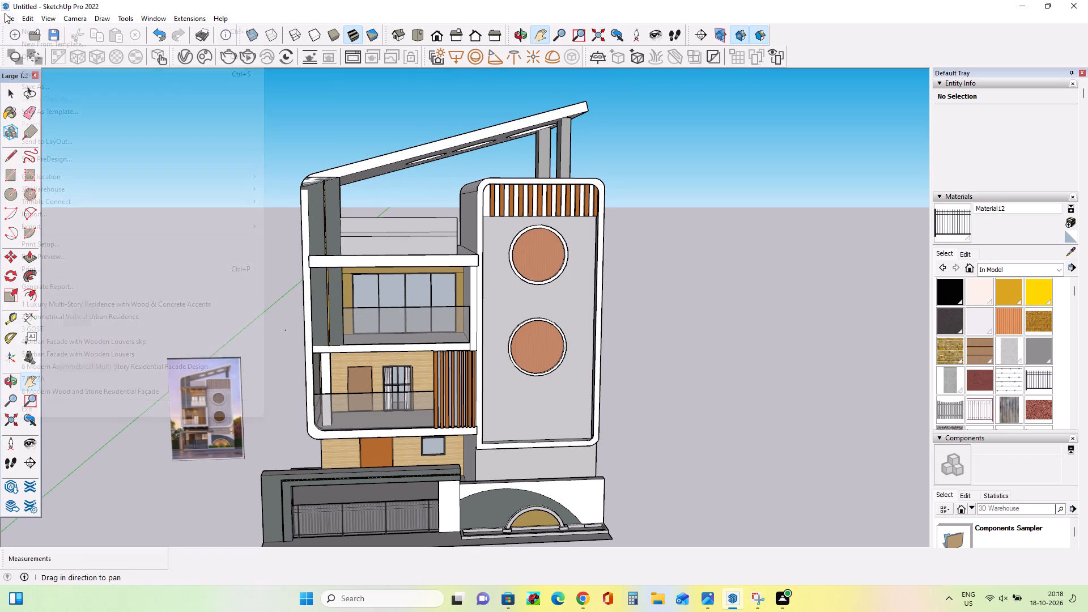
pyautogui.click(92, 220)
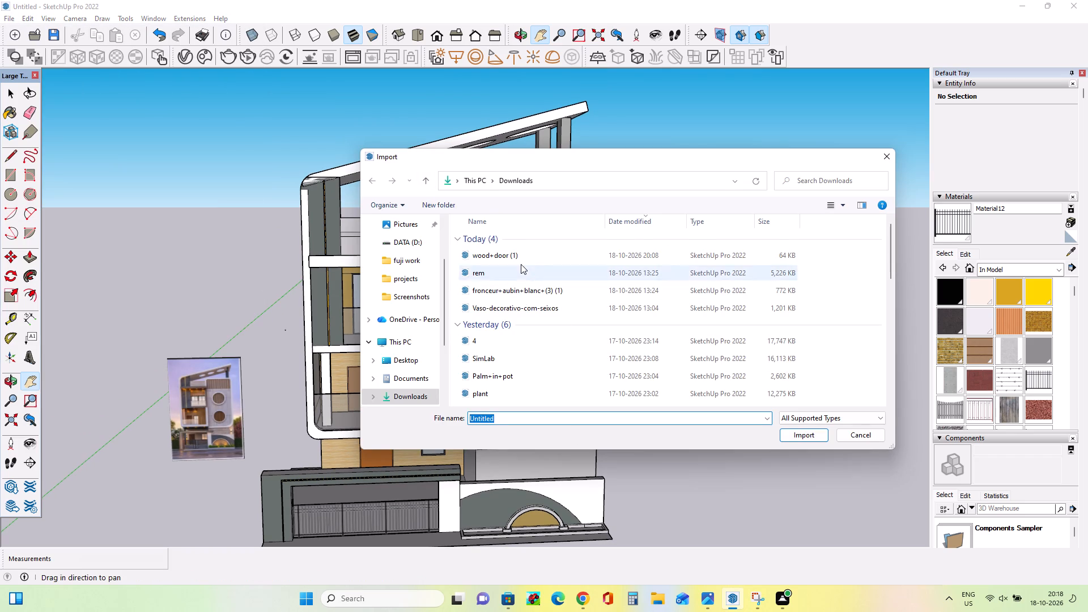
pyautogui.click(525, 309)
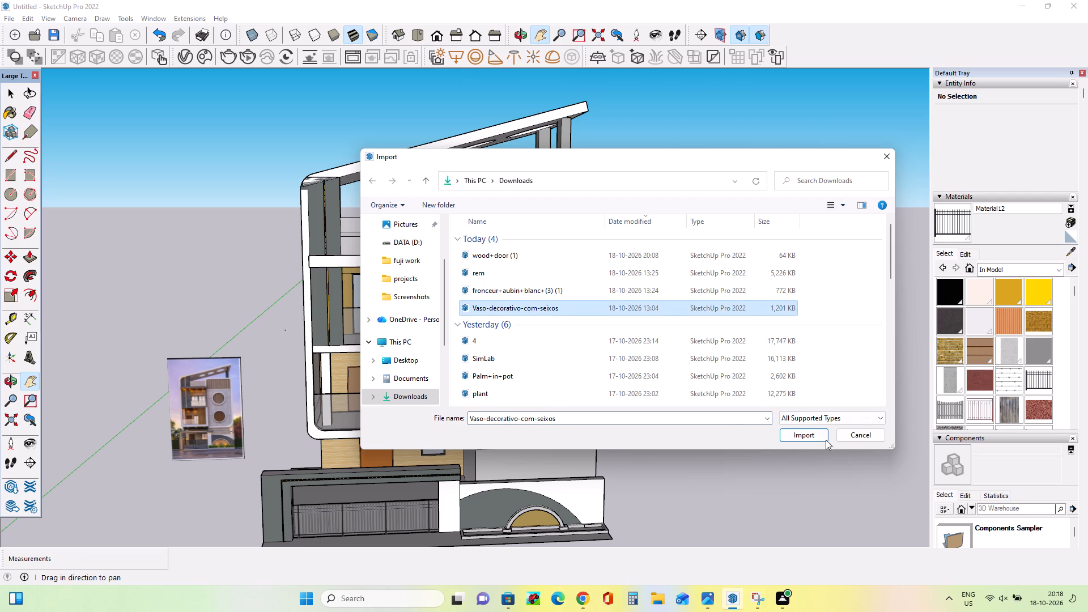
pyautogui.click(815, 435)
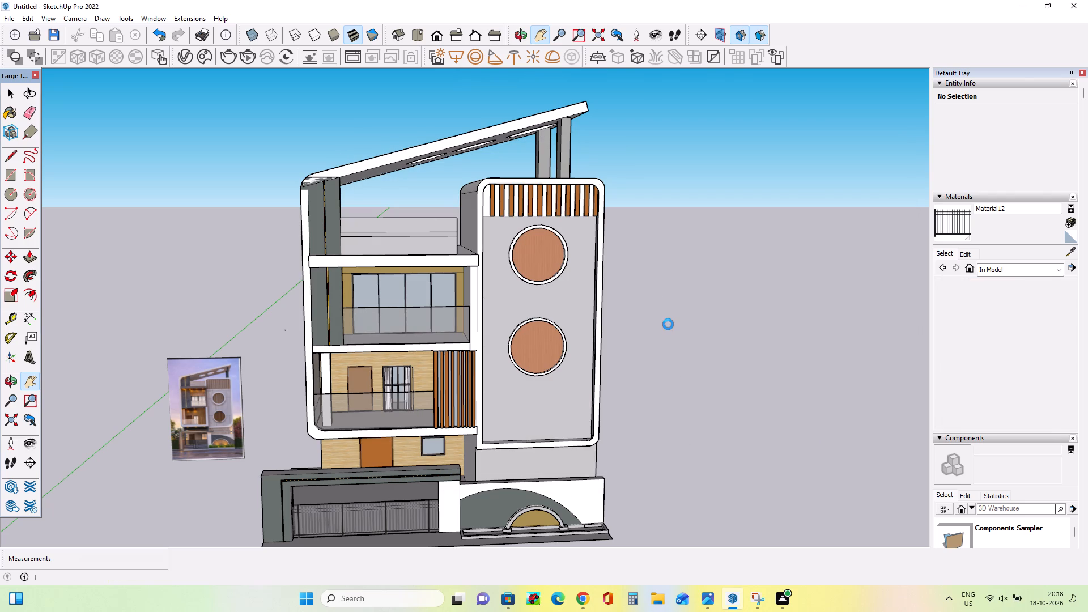
pyautogui.click(749, 327)
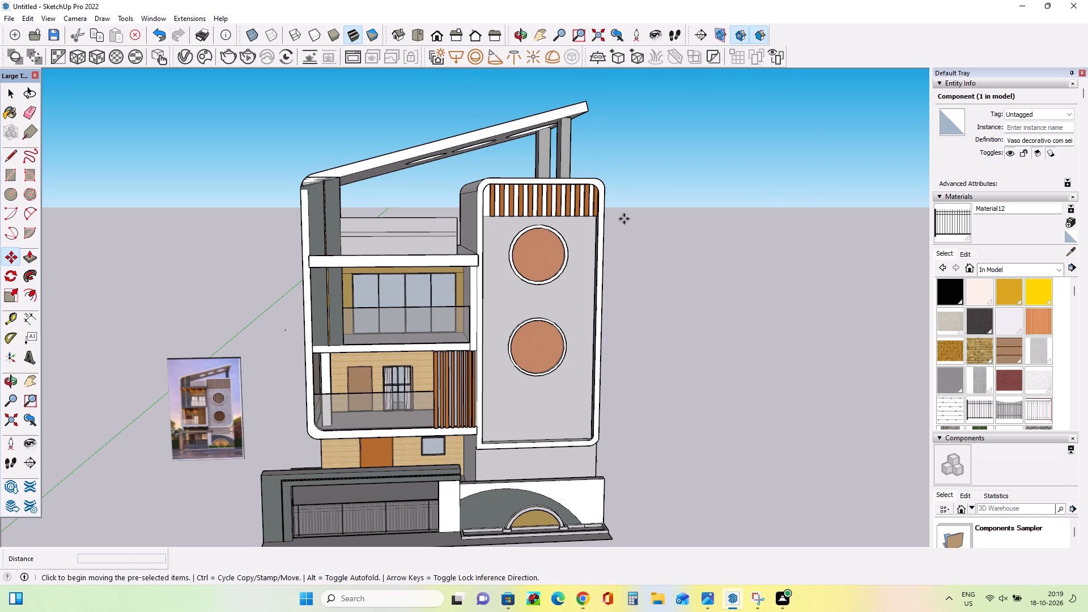
# Move the imported vase across the open ground beside the building, by about 539' and again by about 900'.
pyautogui.click(688, 229)
pyautogui.click(716, 275)
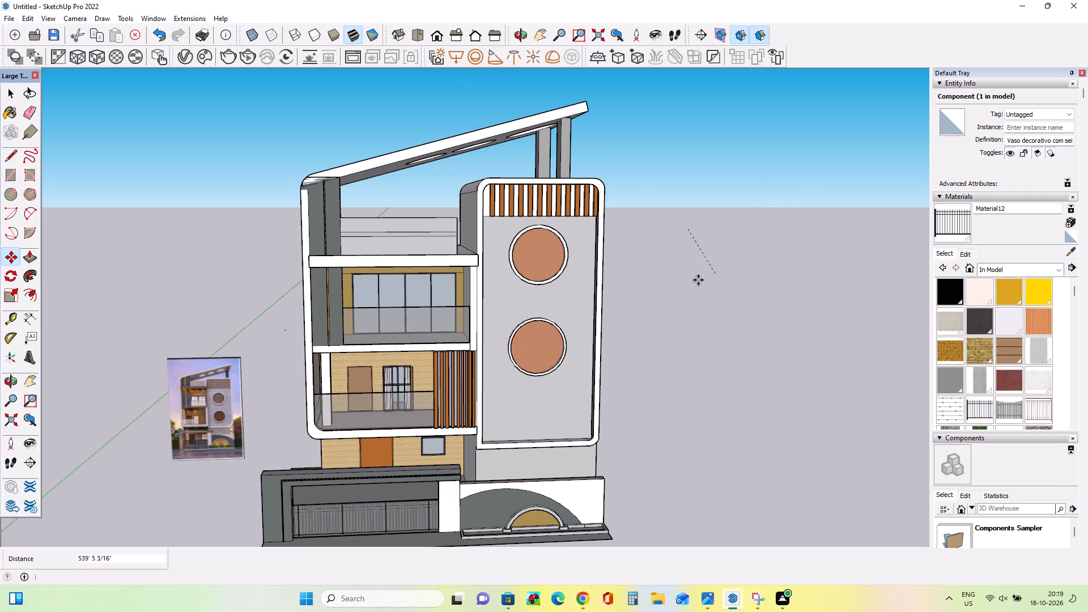
pyautogui.click(714, 327)
pyautogui.click(770, 254)
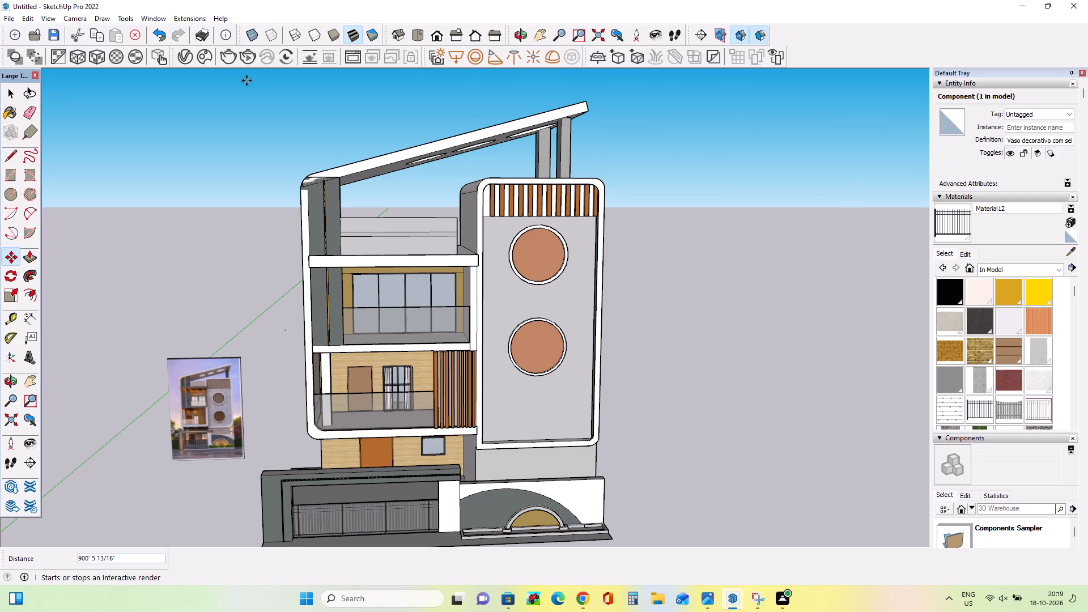
# Enable custom orientation for V-Ray's SunLight and set its vertical angle to about 34.5 and horizontal angle to about 235.3.
pyautogui.click(176, 53)
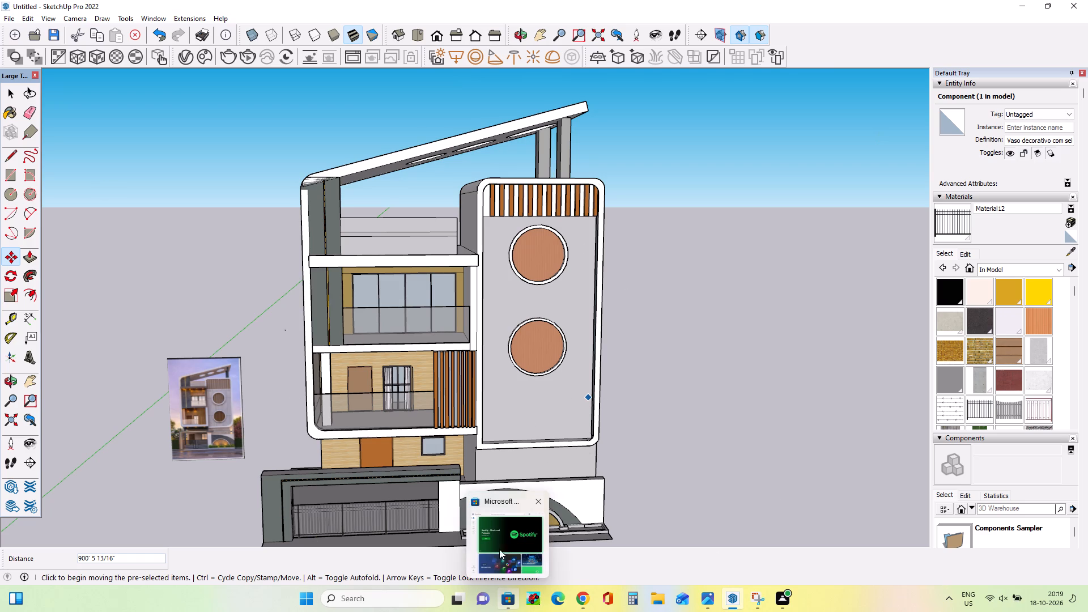
pyautogui.click(532, 503)
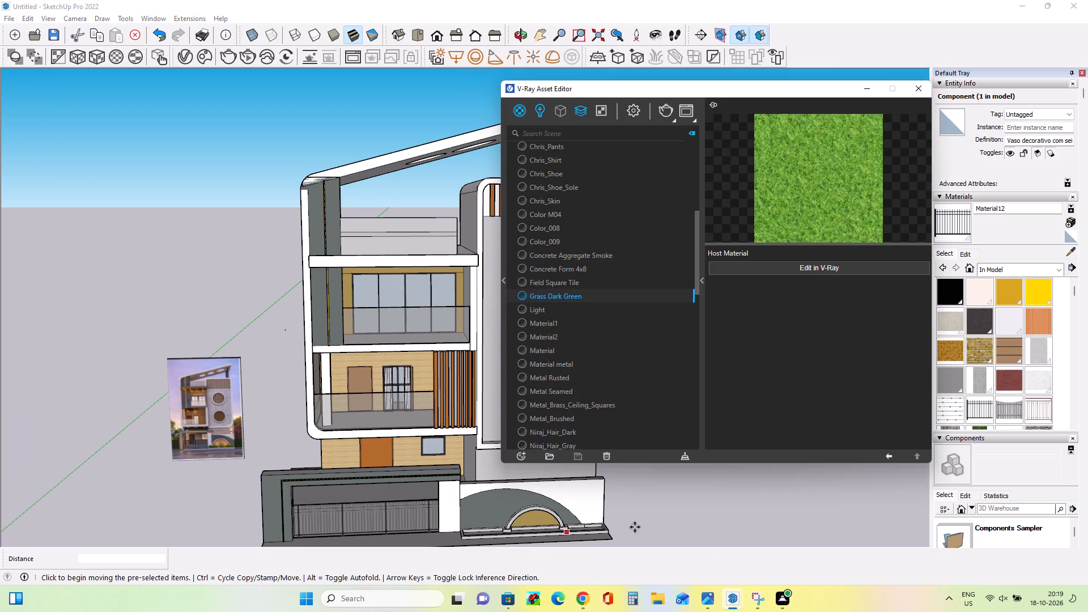
pyautogui.click(537, 112)
pyautogui.click(539, 109)
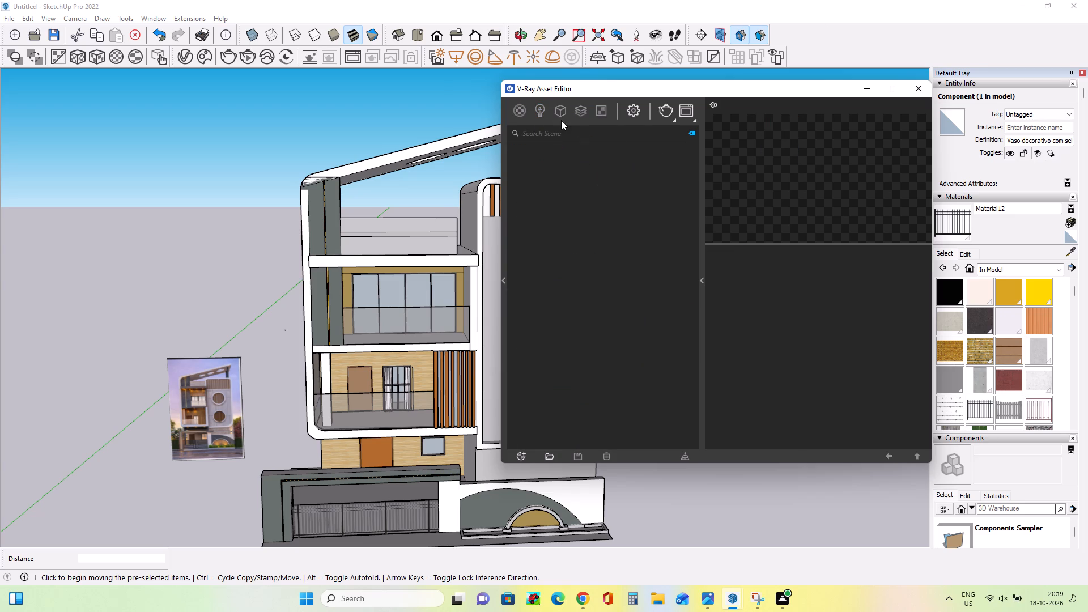
pyautogui.click(539, 112)
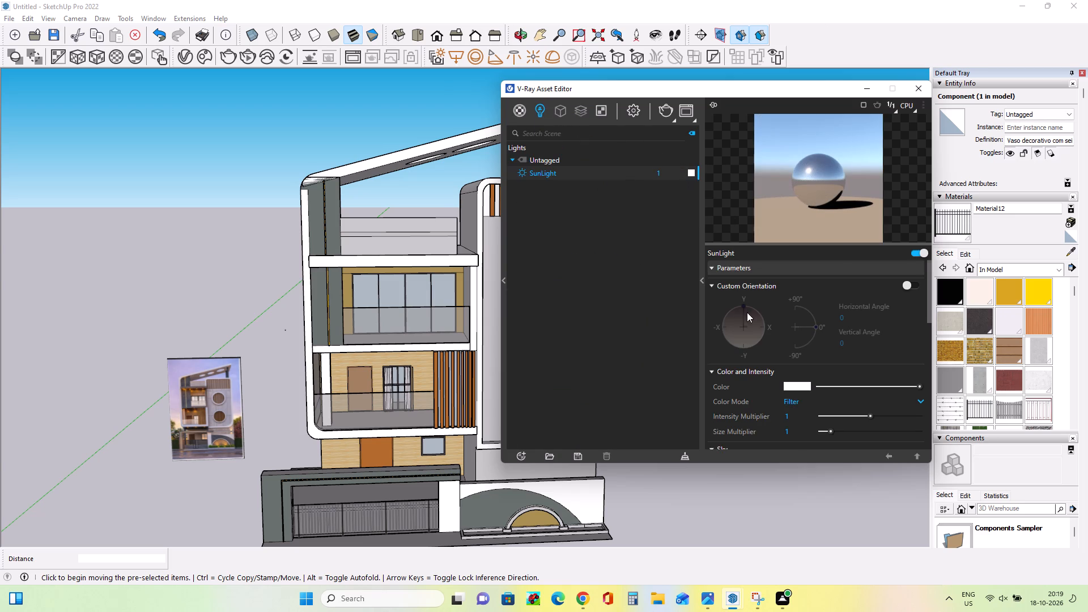
pyautogui.click(915, 285)
pyautogui.moveTo(817, 322); pyautogui.dragTo(810, 314)
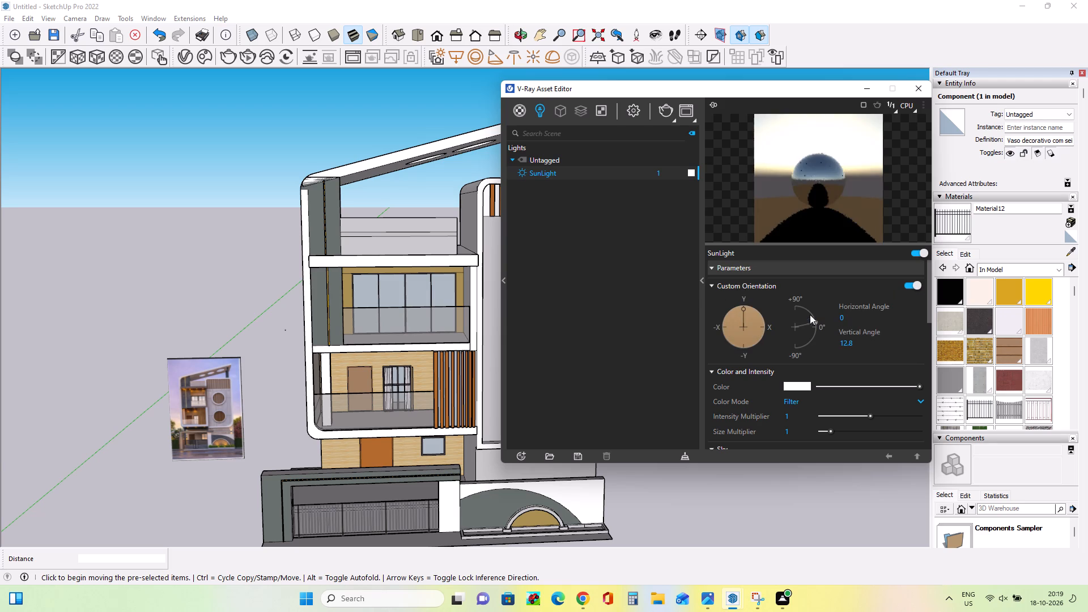
pyautogui.moveTo(810, 314); pyautogui.dragTo(813, 314)
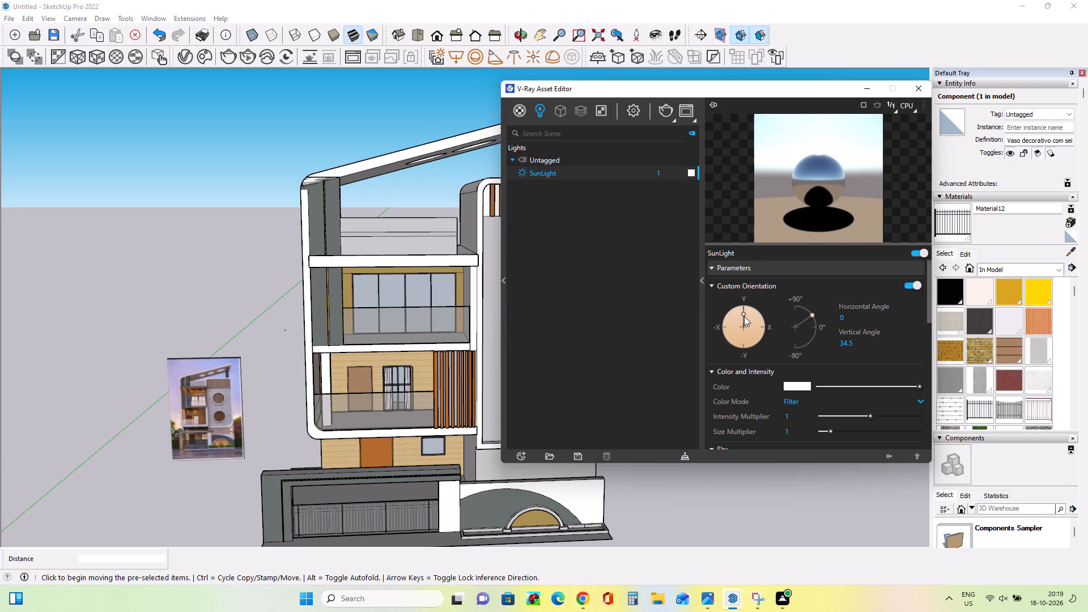
pyautogui.moveTo(744, 313); pyautogui.dragTo(724, 338)
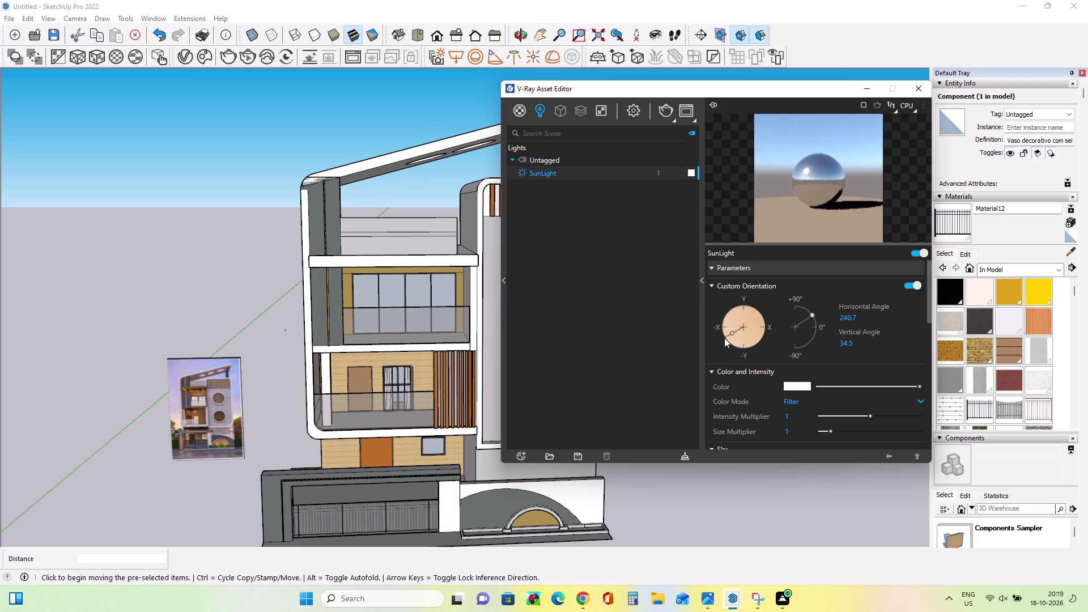
pyautogui.moveTo(724, 338); pyautogui.dragTo(727, 338)
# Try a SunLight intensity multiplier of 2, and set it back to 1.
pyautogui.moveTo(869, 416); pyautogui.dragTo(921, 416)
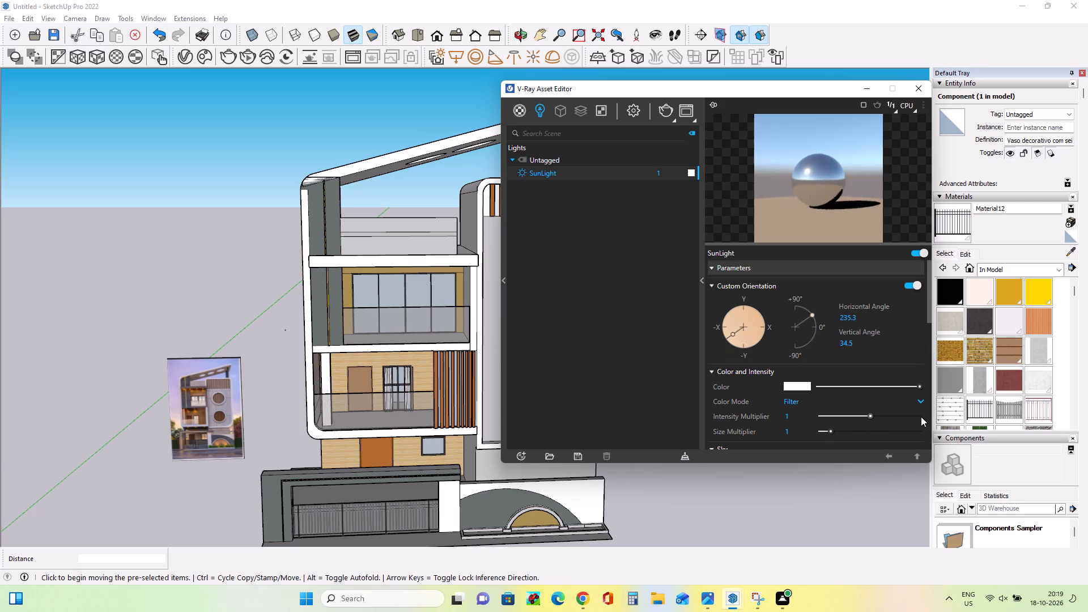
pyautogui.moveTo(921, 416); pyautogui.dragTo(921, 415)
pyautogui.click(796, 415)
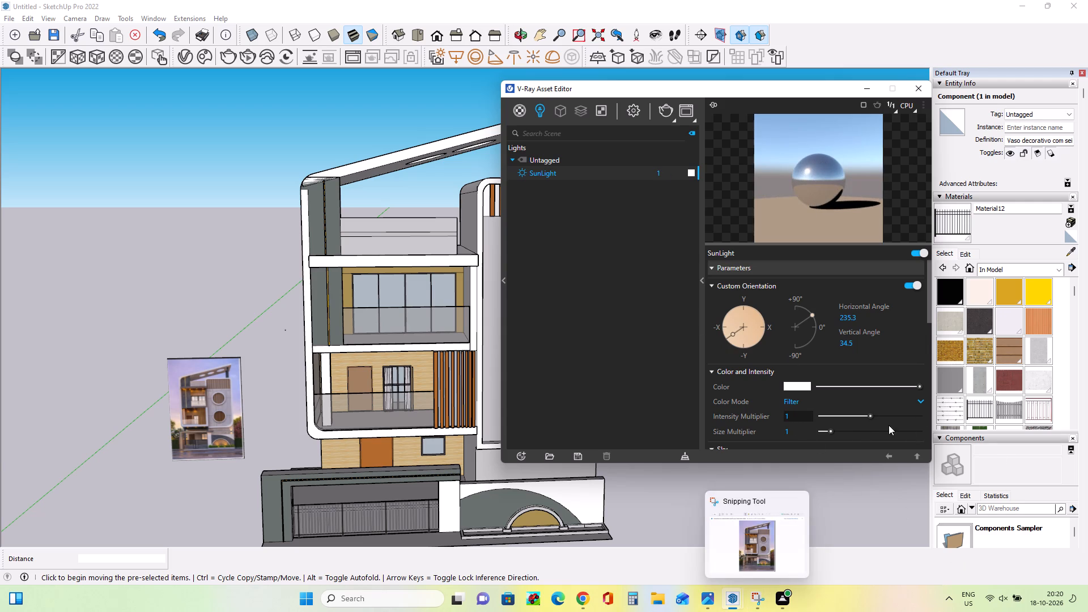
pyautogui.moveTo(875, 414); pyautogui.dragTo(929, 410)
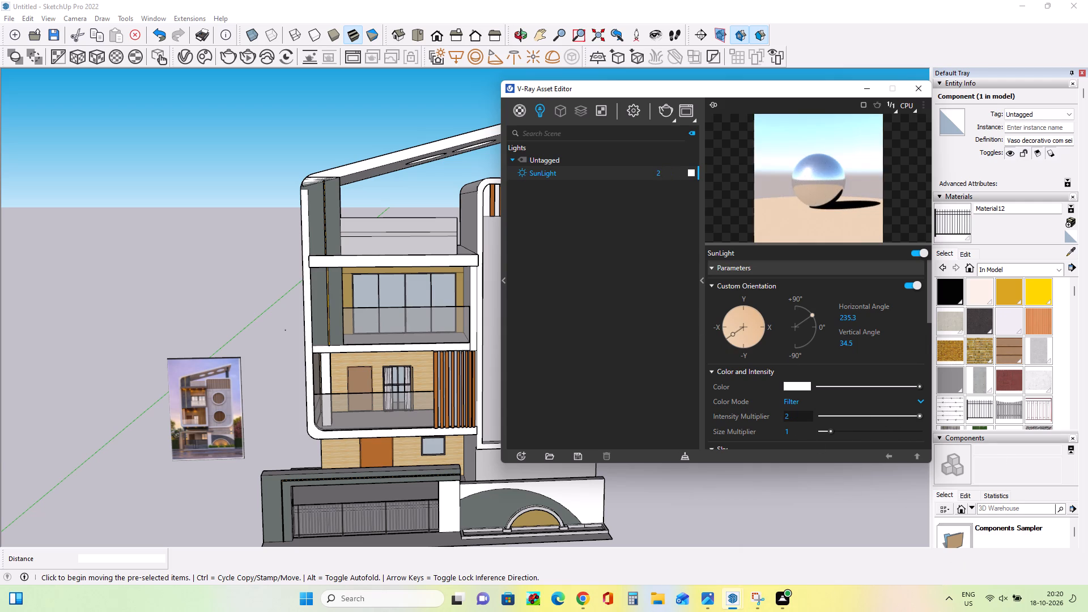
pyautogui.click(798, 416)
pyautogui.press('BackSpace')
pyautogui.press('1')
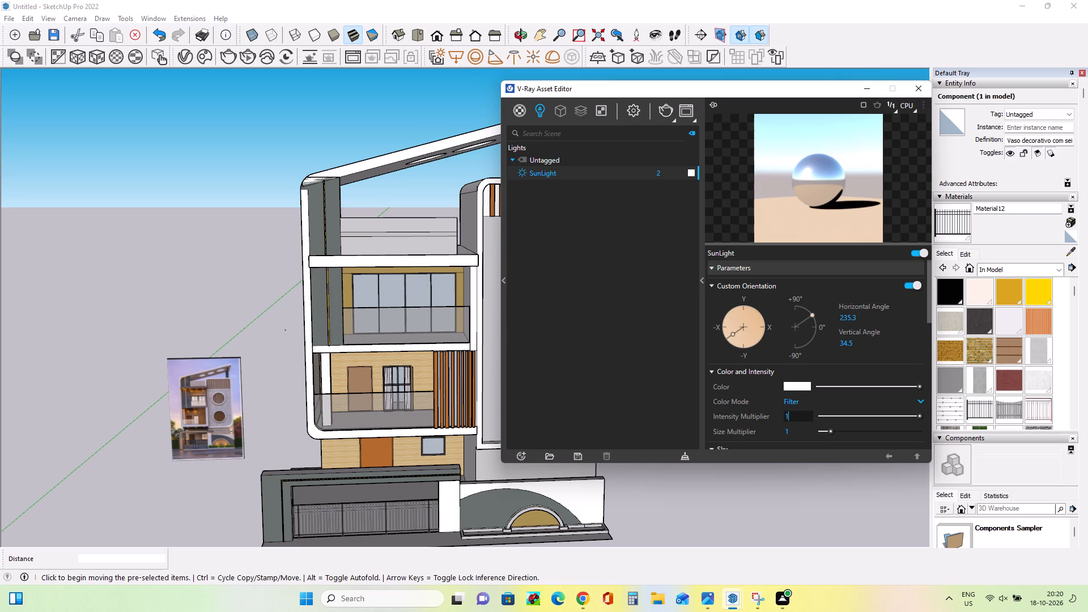
# Set the SunLight size multiplier to 5.
pyautogui.click(802, 426)
pyautogui.press('BackSpace')
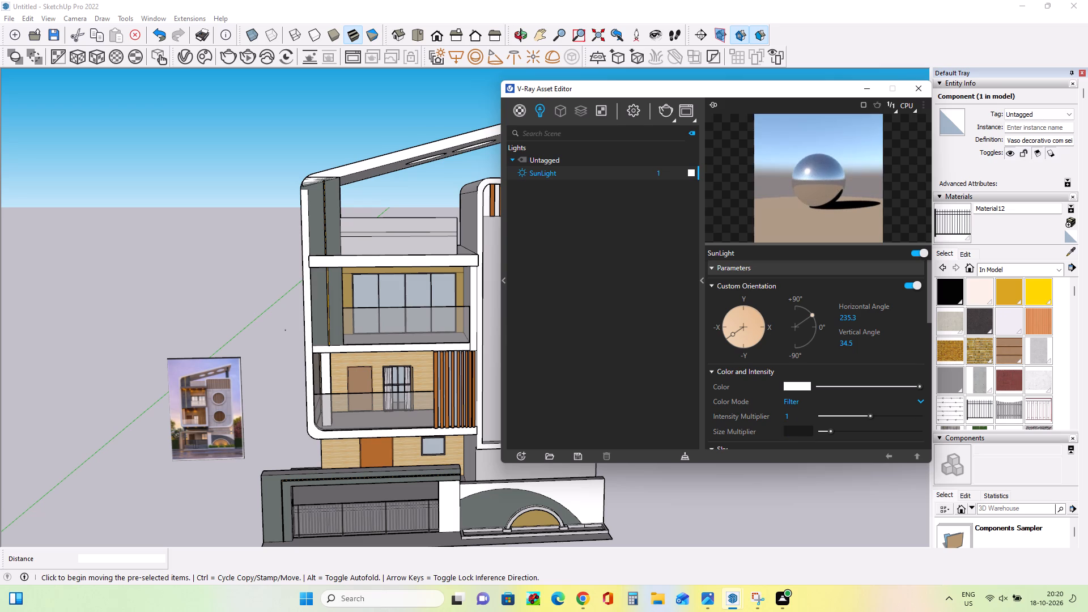
pyautogui.press('5')
pyautogui.click(566, 335)
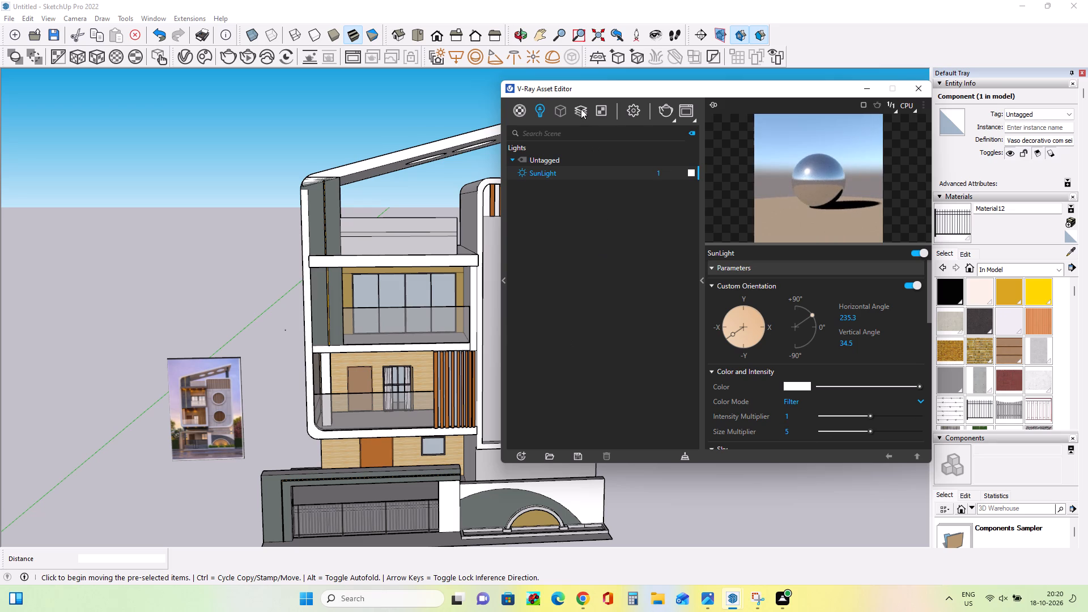
# Include the render elements in the asset list and set Light Mix to group by Group Instances.
pyautogui.click(581, 109)
pyautogui.click(597, 288)
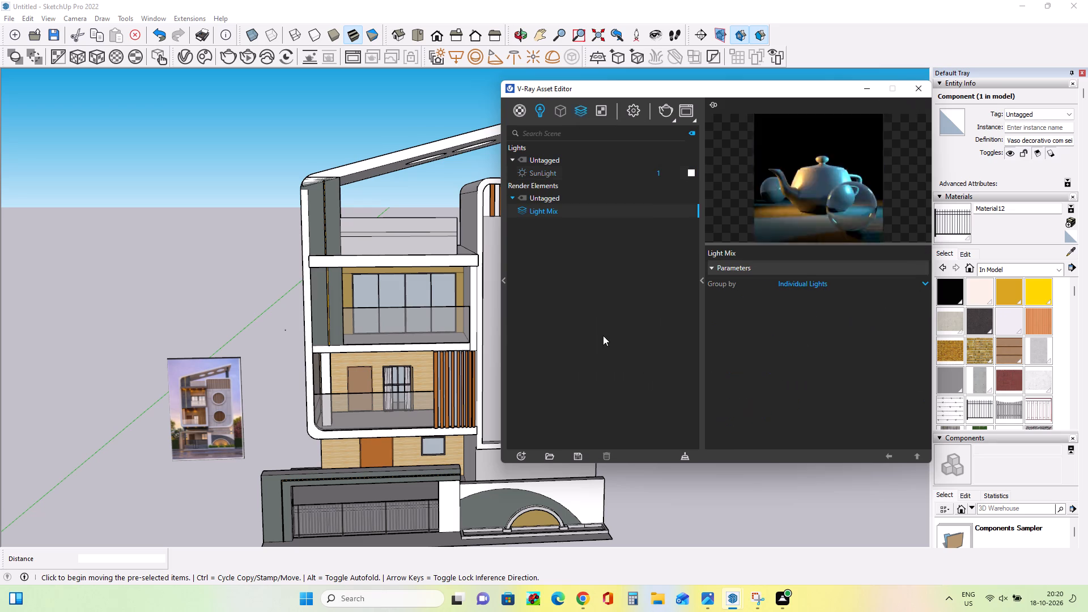
pyautogui.click(836, 285)
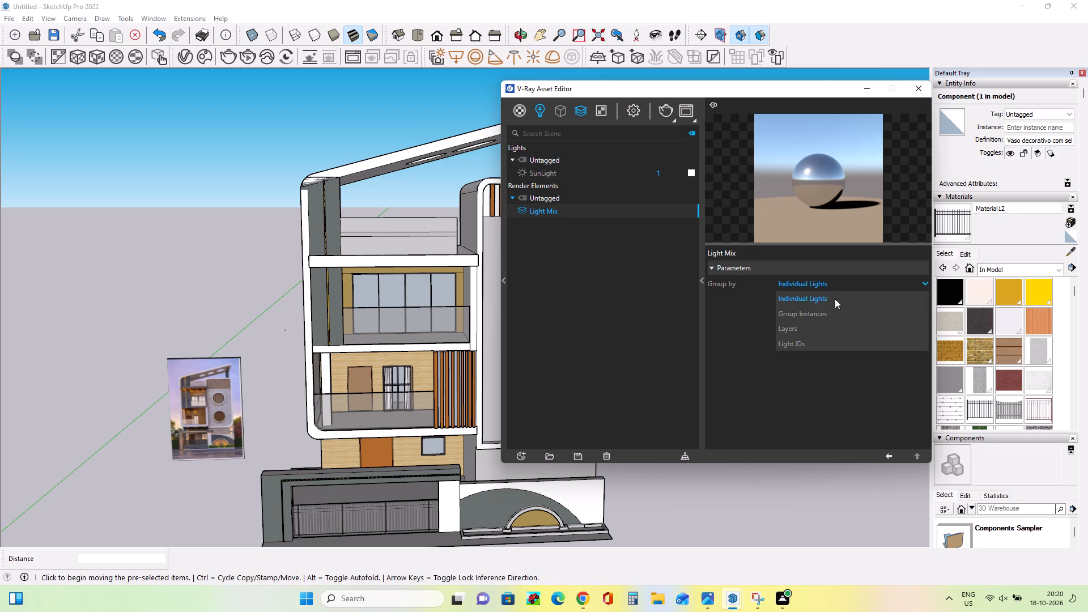
pyautogui.click(832, 316)
# Render the building's front view in V-Ray and compare the render with the reference image.
pyautogui.click(665, 116)
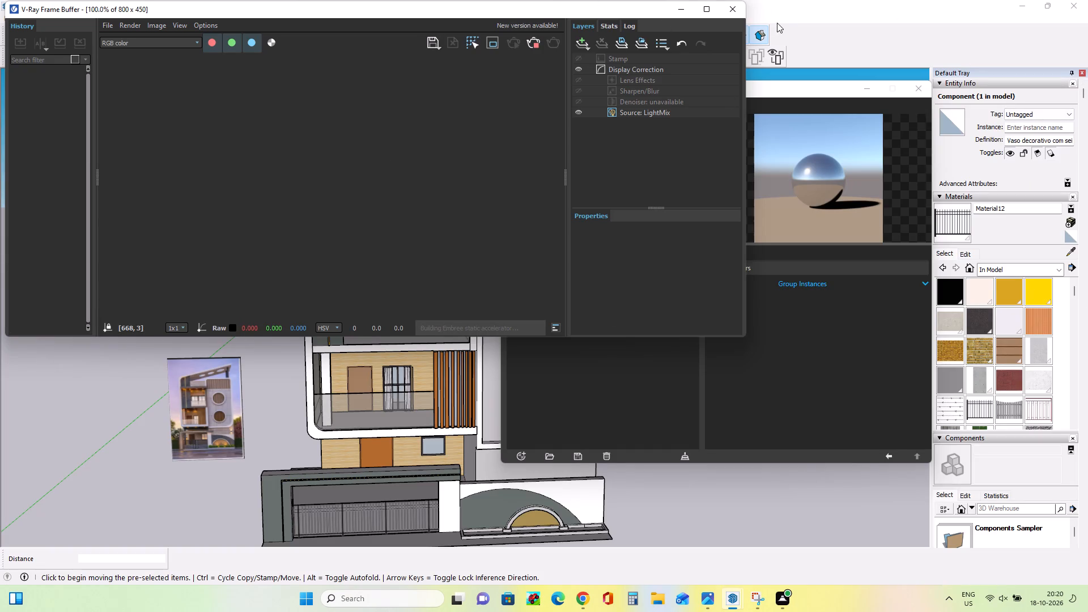
pyautogui.click(704, 10)
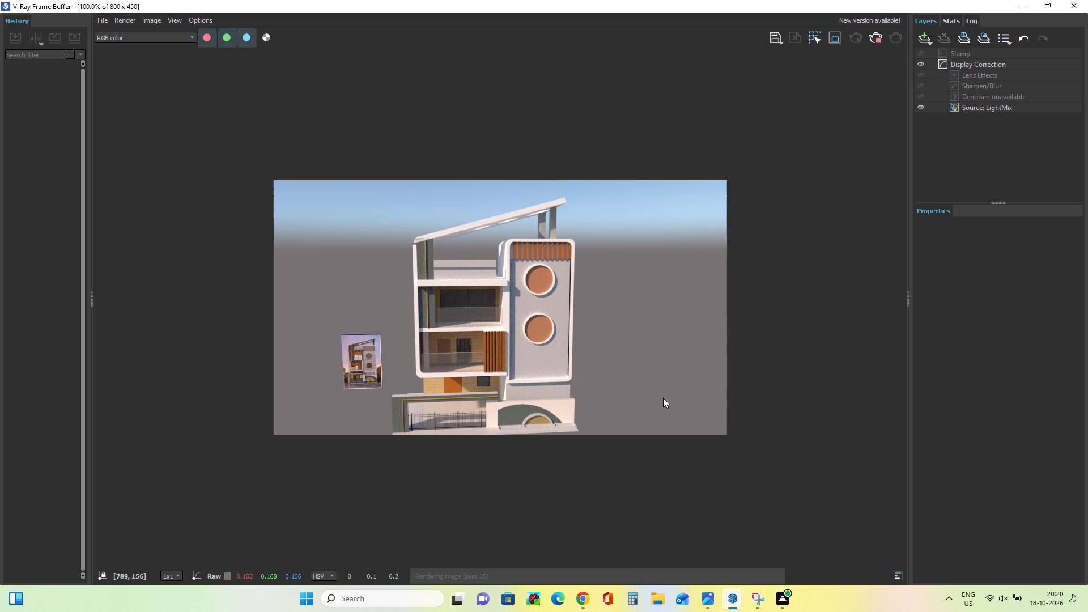
pyautogui.scroll(1, 503, 318)
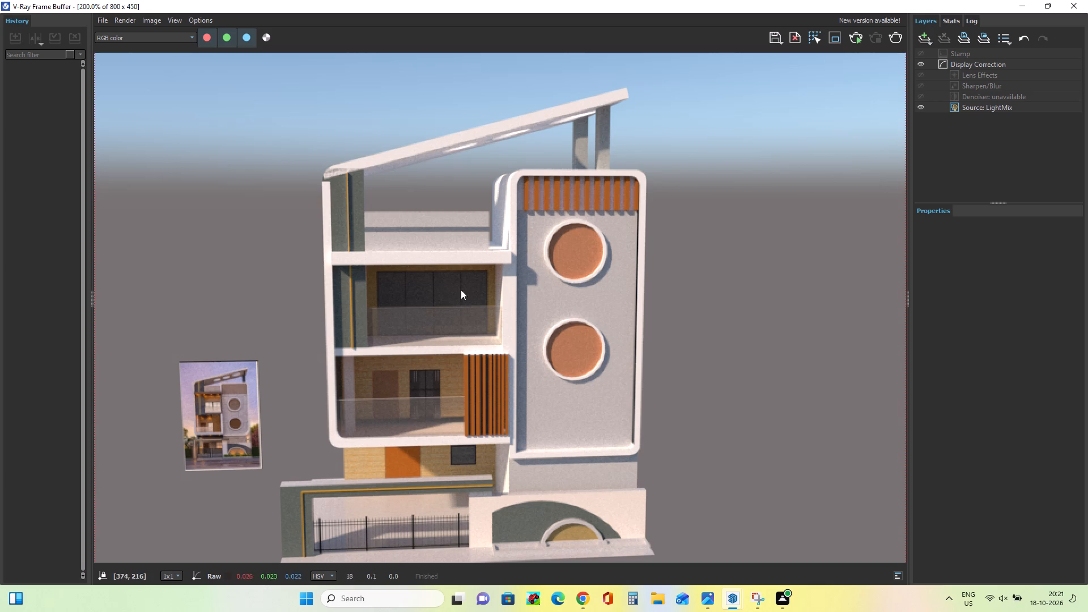
pyautogui.click(759, 602)
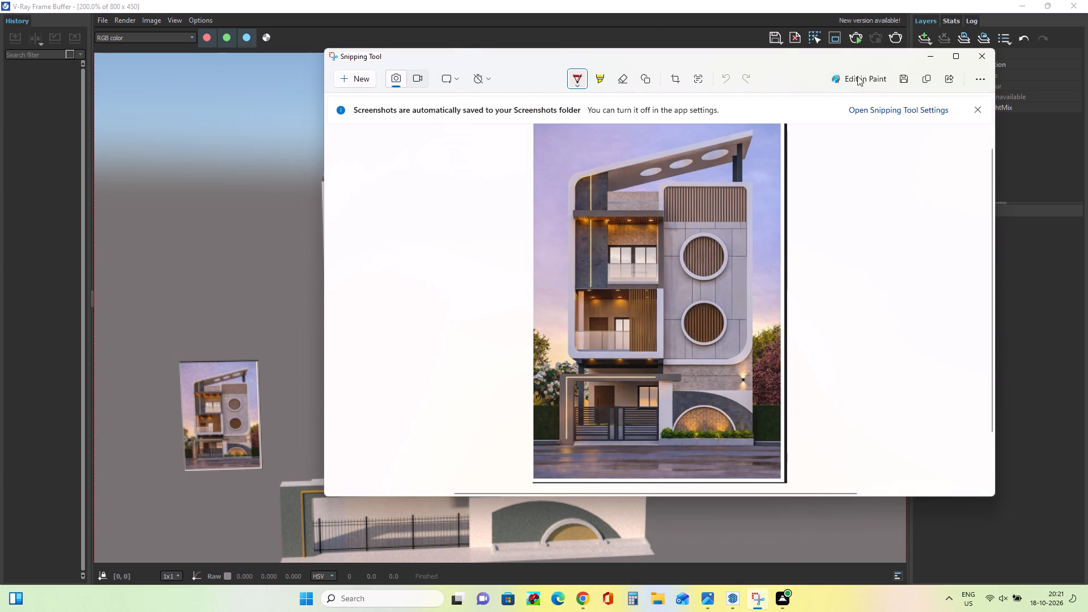
pyautogui.click(937, 57)
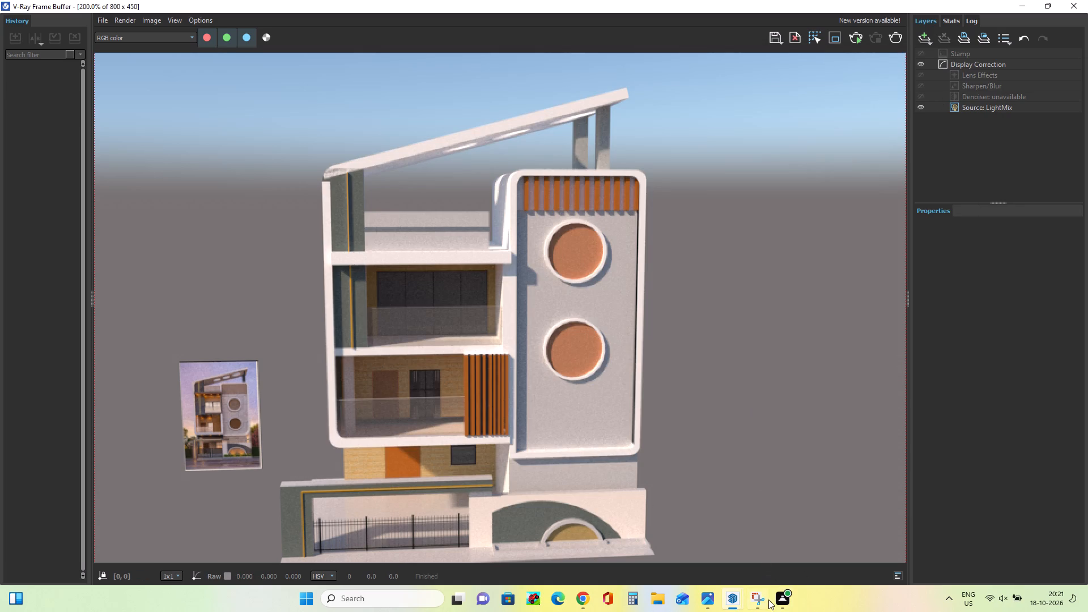
pyautogui.click(762, 605)
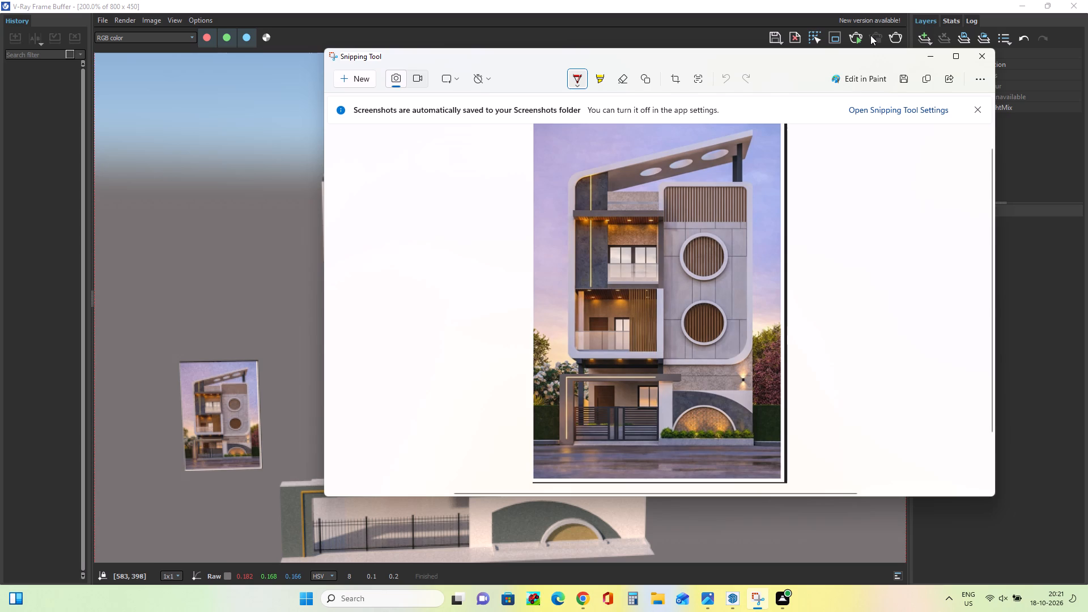
pyautogui.click(925, 58)
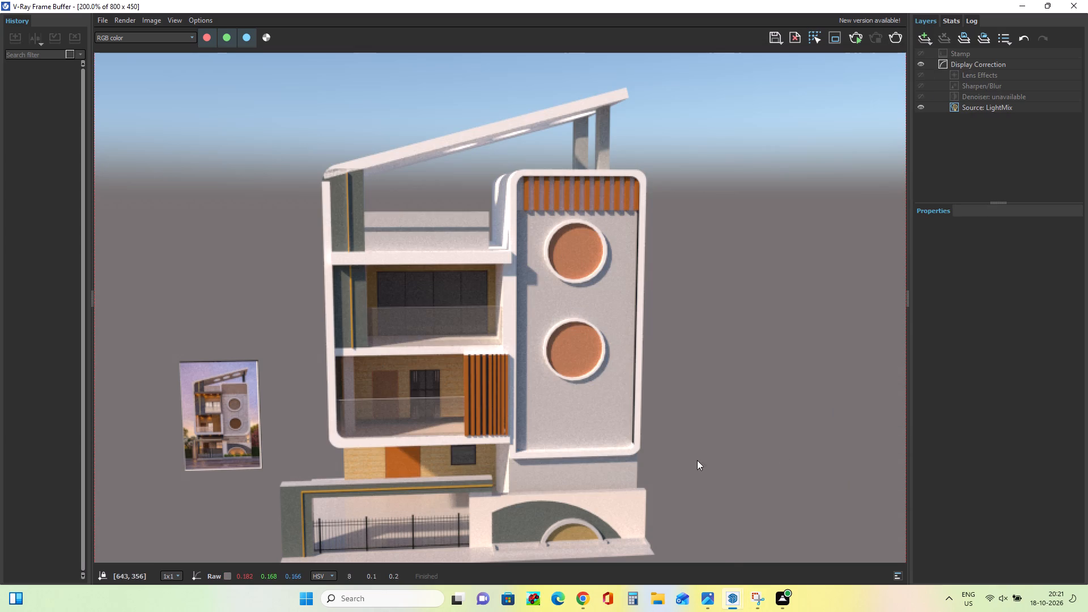
pyautogui.click(1022, 0)
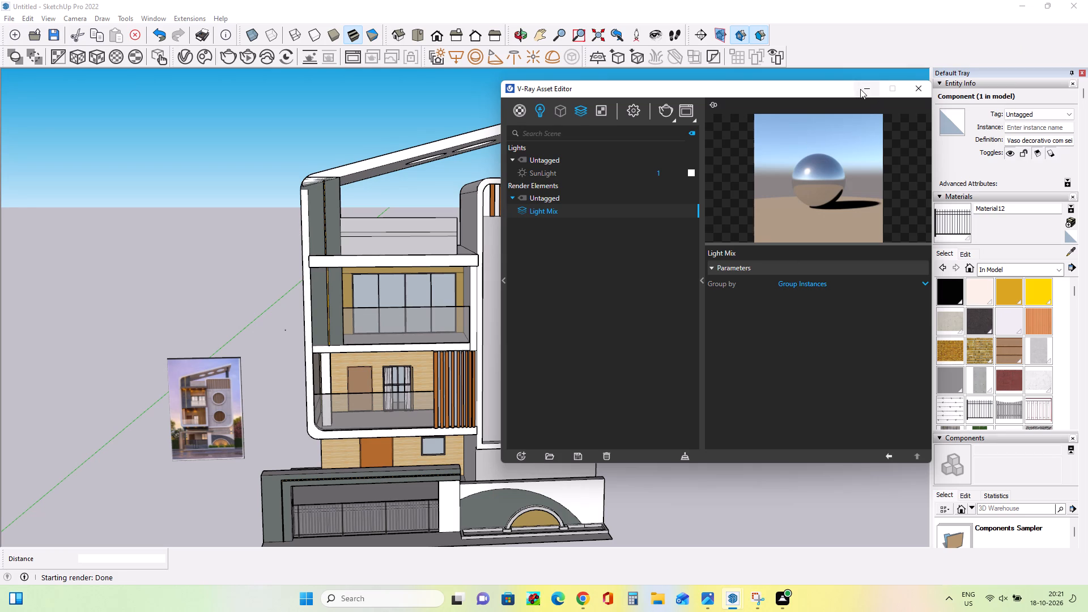
pyautogui.click(862, 89)
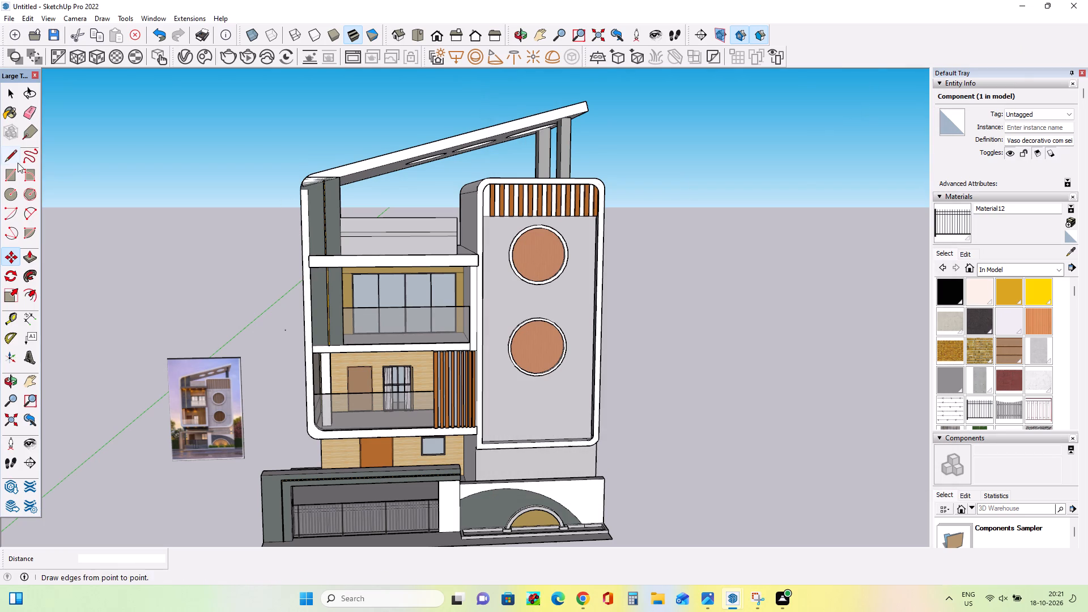
# Following the reference image, draw a thin horizontal rectangle about 11' by 1356' across the tower's grey panel, just below the wooden slats.
pyautogui.click(10, 173)
pyautogui.scroll(4, 202, 397)
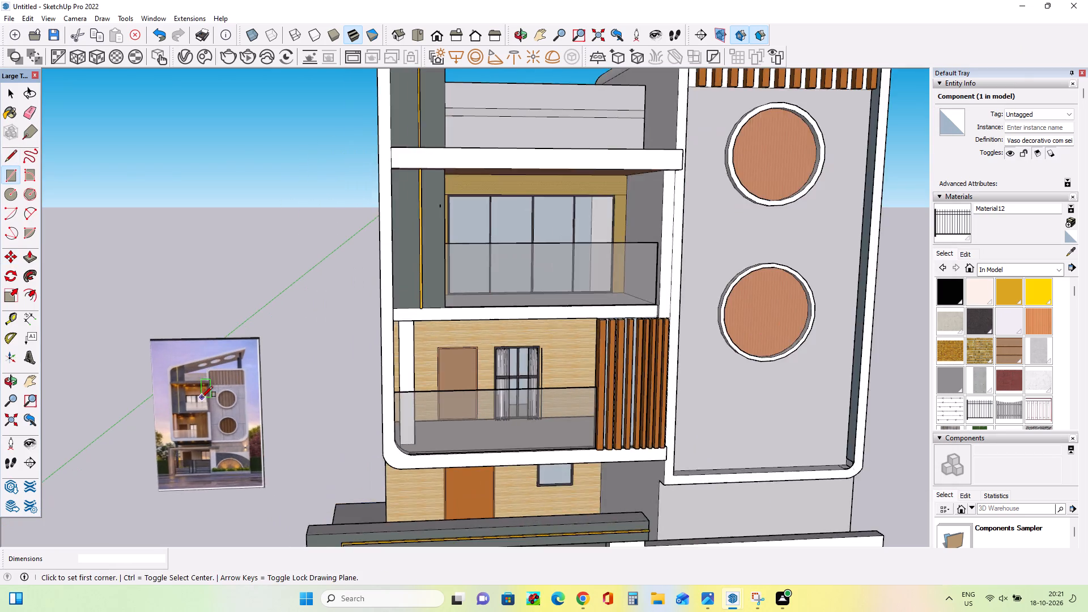
pyautogui.scroll(11, 202, 397)
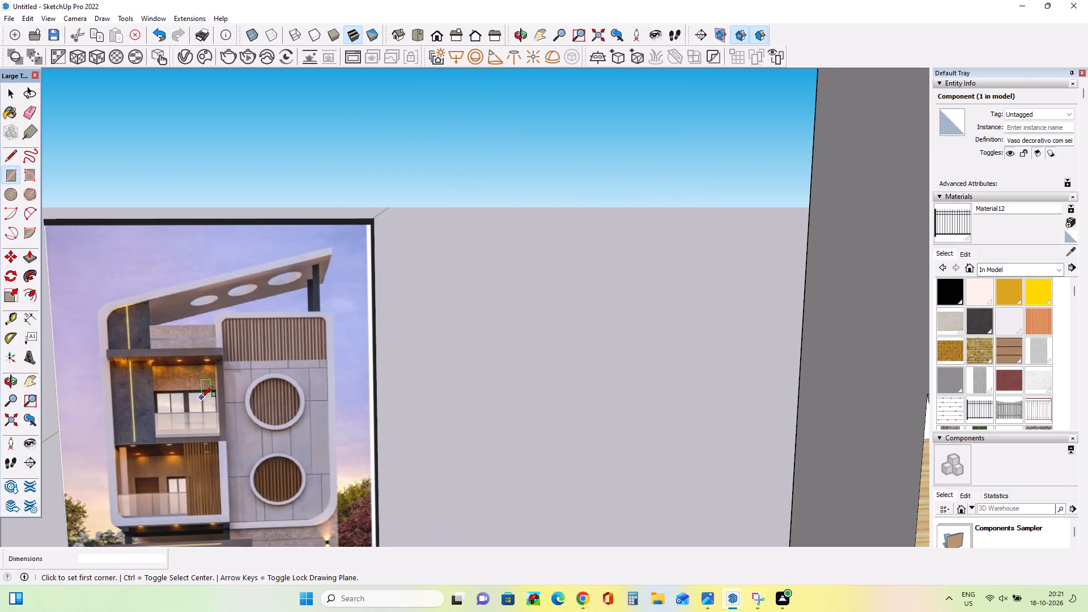
pyautogui.scroll(-13, 202, 397)
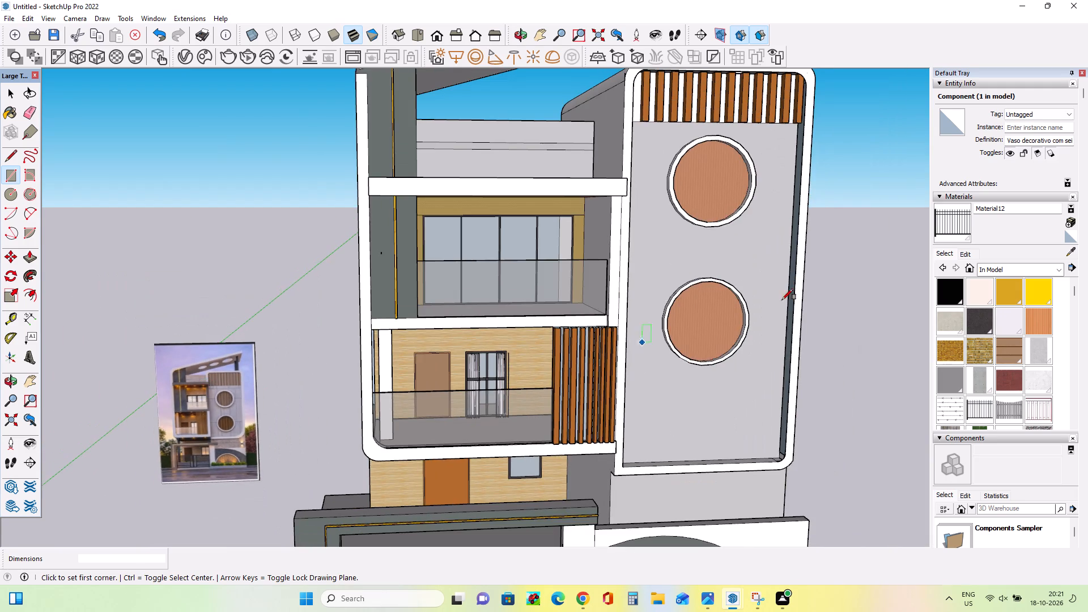
pyautogui.moveTo(788, 280); pyautogui.dragTo(649, 304, button='middle')
pyautogui.scroll(5, 625, 133)
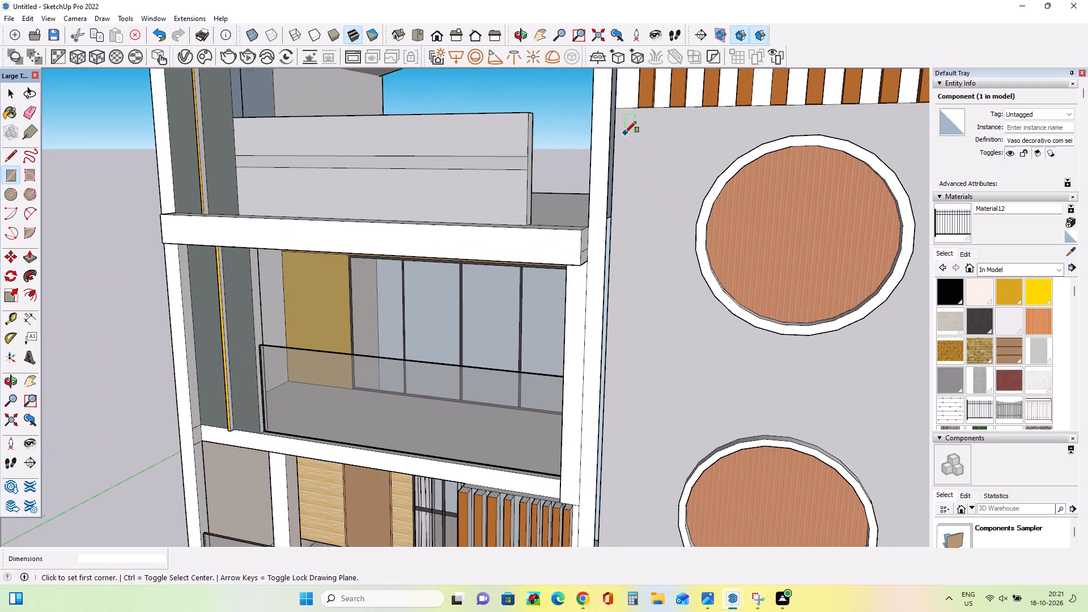
pyautogui.scroll(1, 625, 133)
pyautogui.click(618, 127)
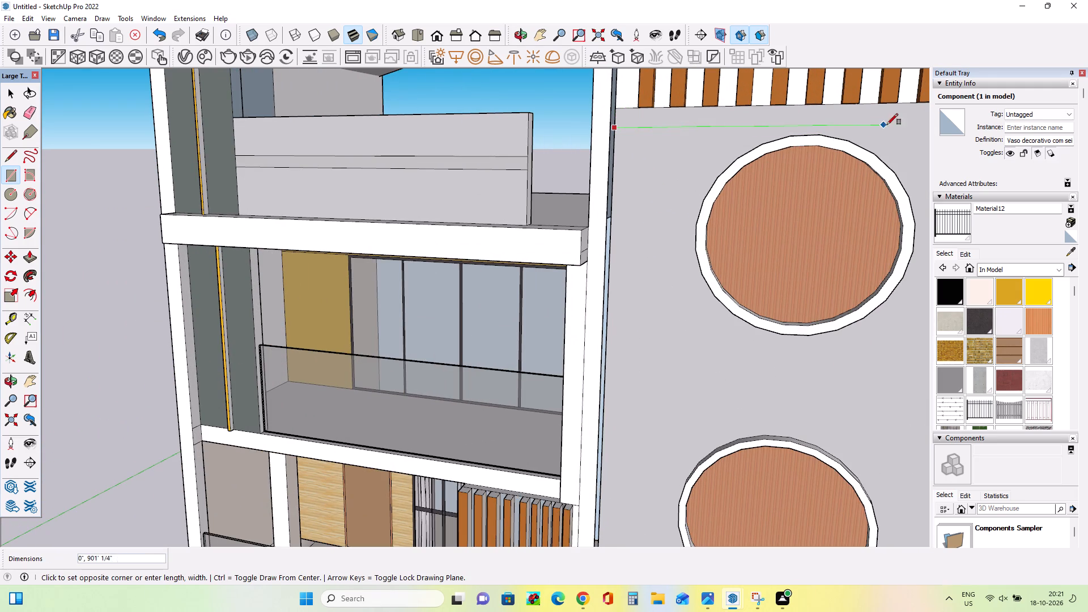
pyautogui.scroll(-17, 897, 126)
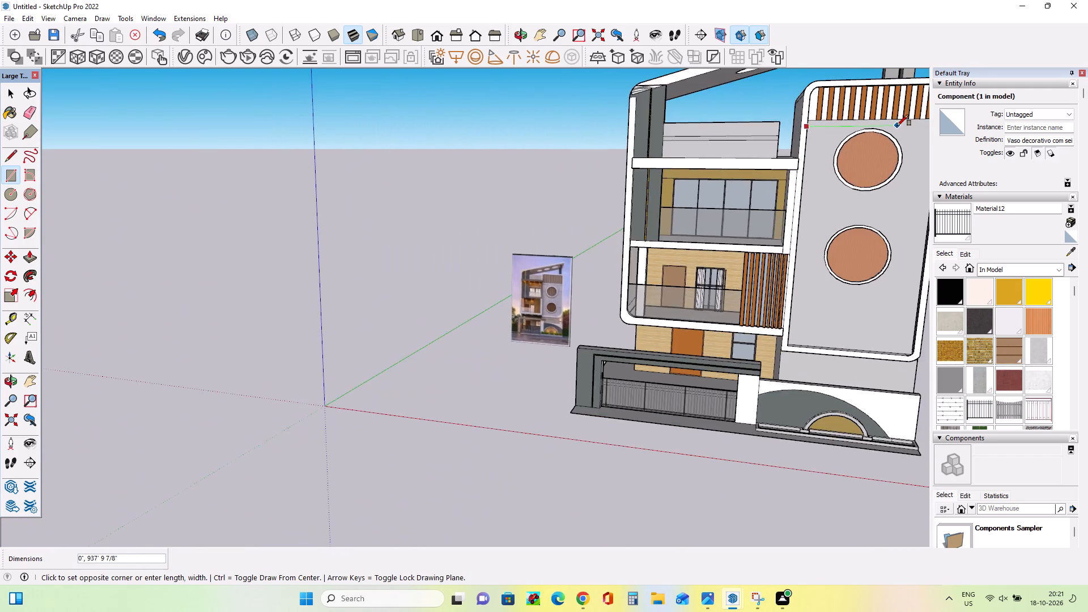
pyautogui.scroll(-2, 897, 126)
pyautogui.scroll(3, 919, 129)
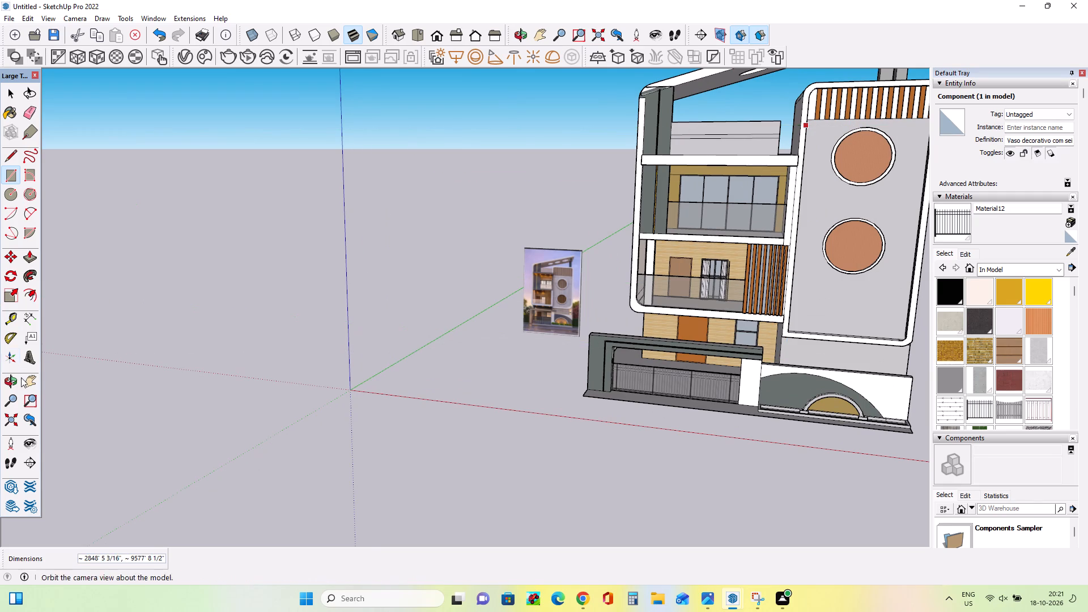
pyautogui.click(25, 381)
pyautogui.moveTo(252, 217); pyautogui.dragTo(0, 334)
pyautogui.scroll(3, 622, 279)
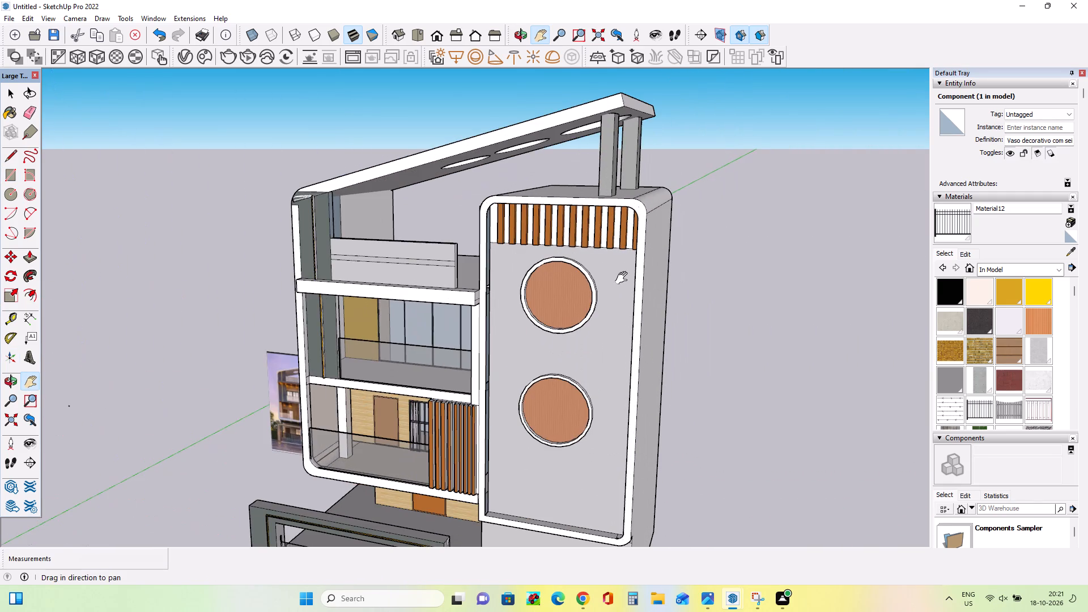
pyautogui.moveTo(618, 283); pyautogui.dragTo(650, 272, button='middle')
pyautogui.click(11, 169)
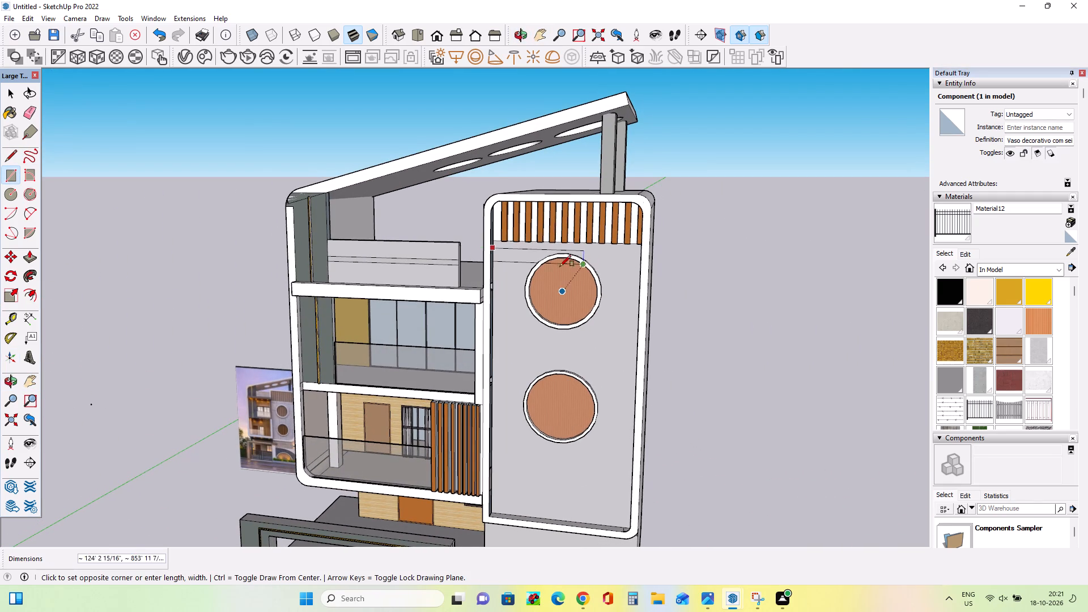
pyautogui.scroll(8, 627, 254)
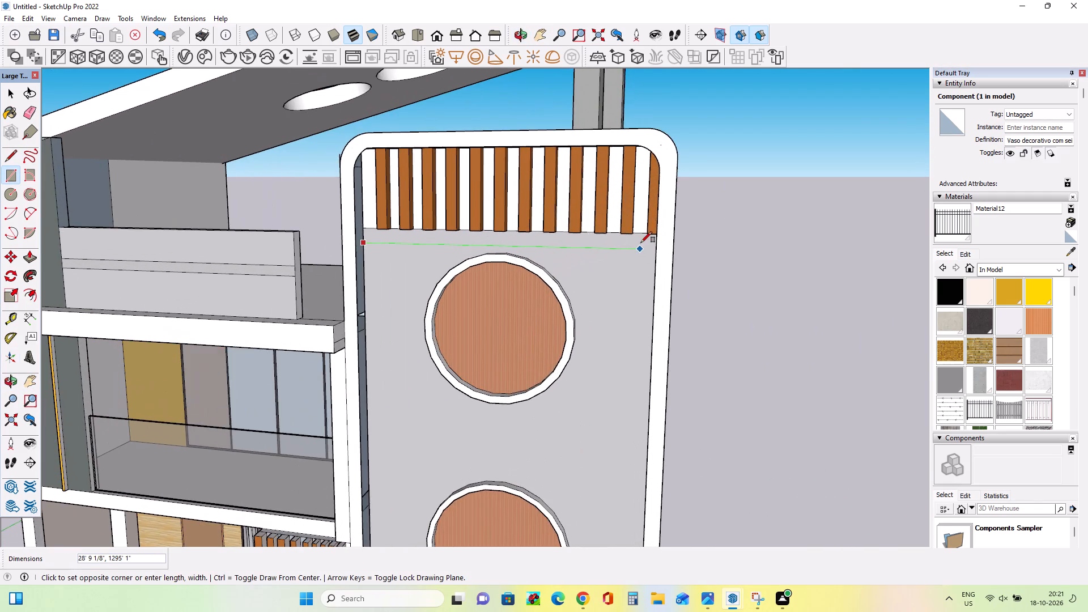
pyautogui.moveTo(641, 243); pyautogui.dragTo(698, 235, button='middle')
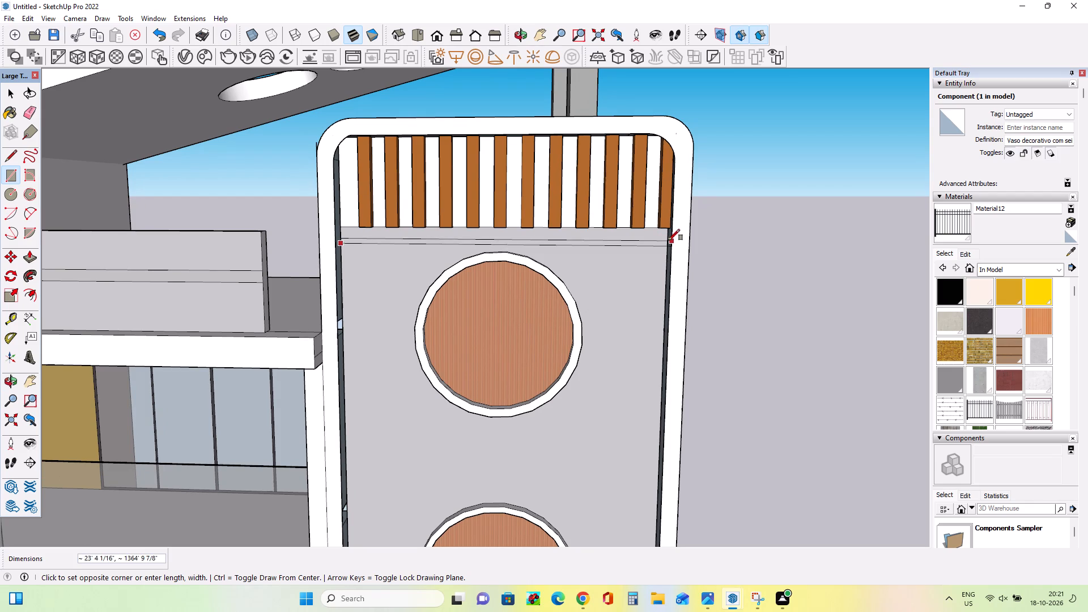
pyautogui.scroll(5, 663, 258)
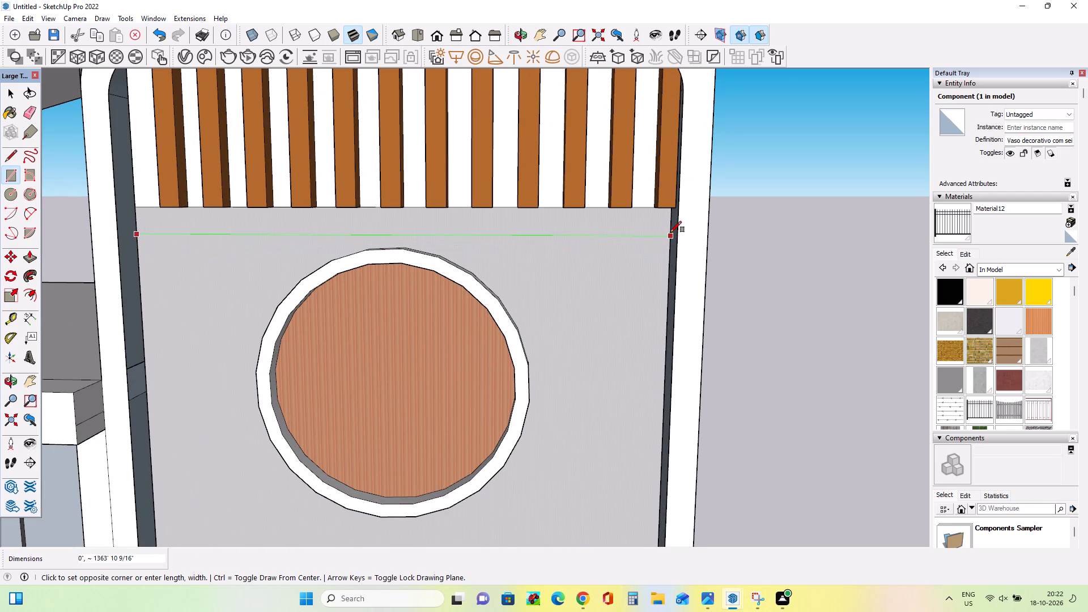
pyautogui.scroll(5, 660, 246)
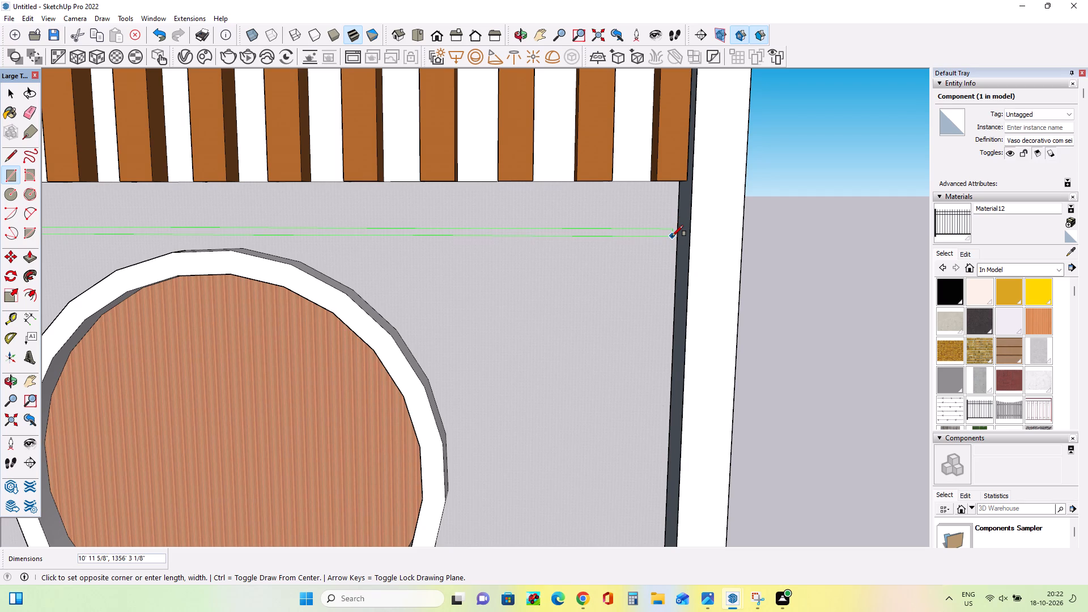
pyautogui.click(672, 236)
# Draw a narrow vertical rectangle about 11' 9" by 280' down from the horizontal strip, to the right of the upper round window.
pyautogui.scroll(-5, 741, 245)
pyautogui.scroll(3, 708, 248)
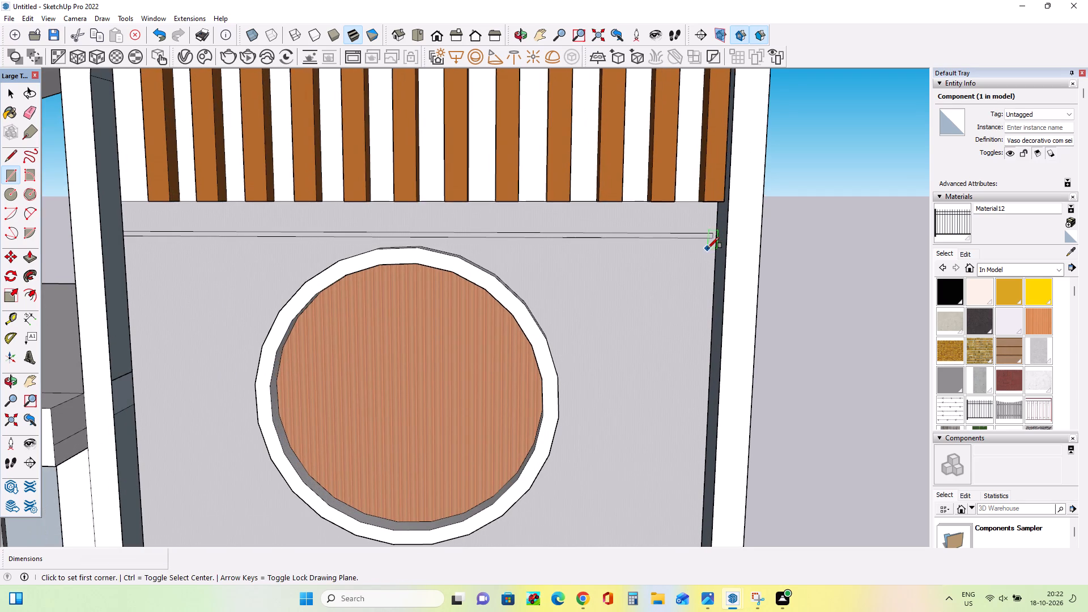
pyautogui.click(649, 235)
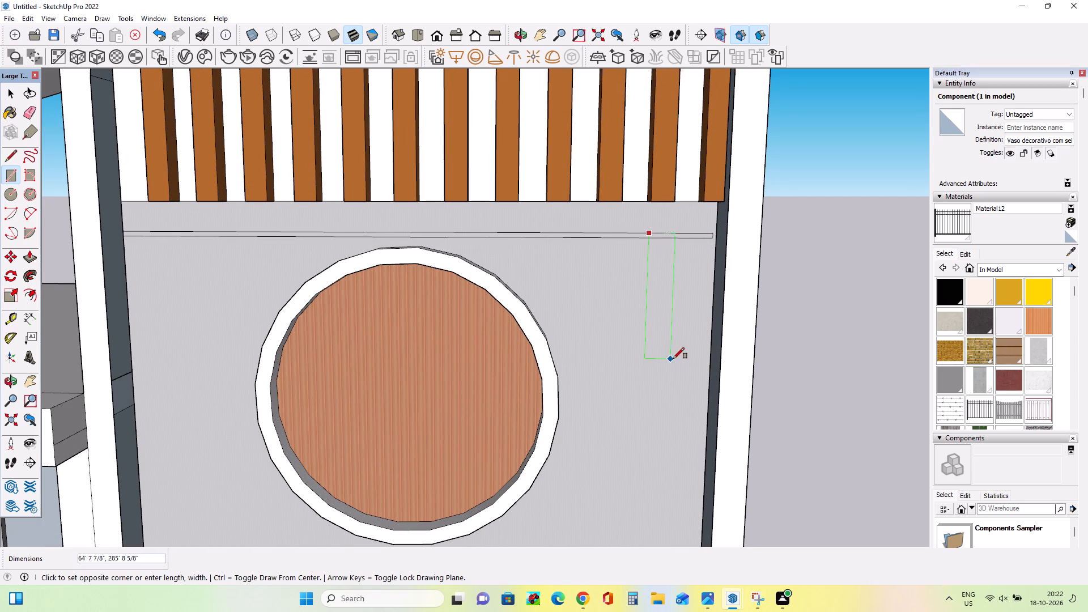
pyautogui.scroll(4, 660, 359)
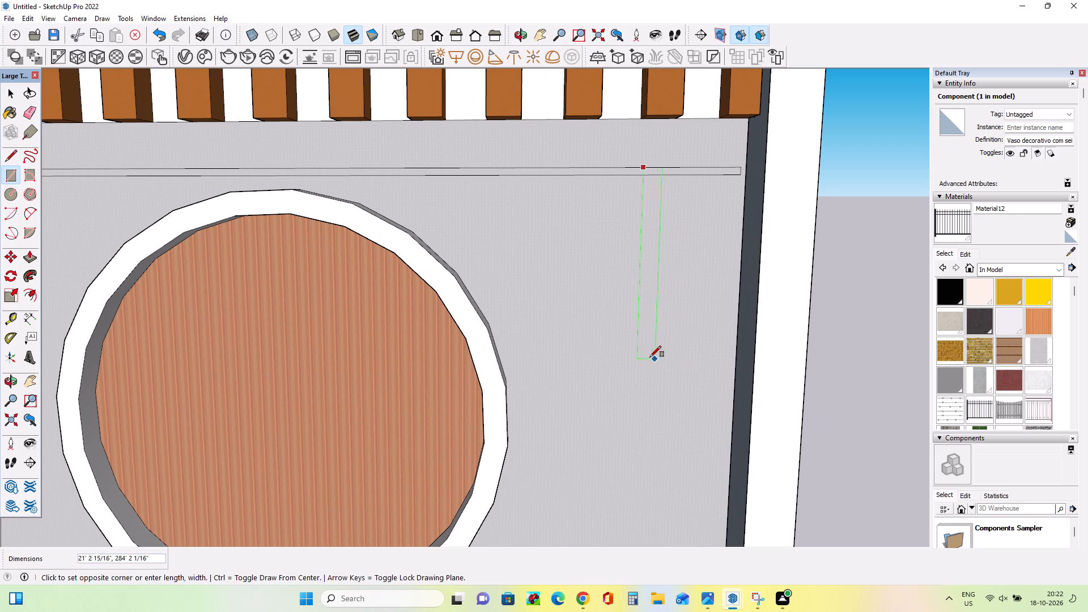
pyautogui.click(645, 354)
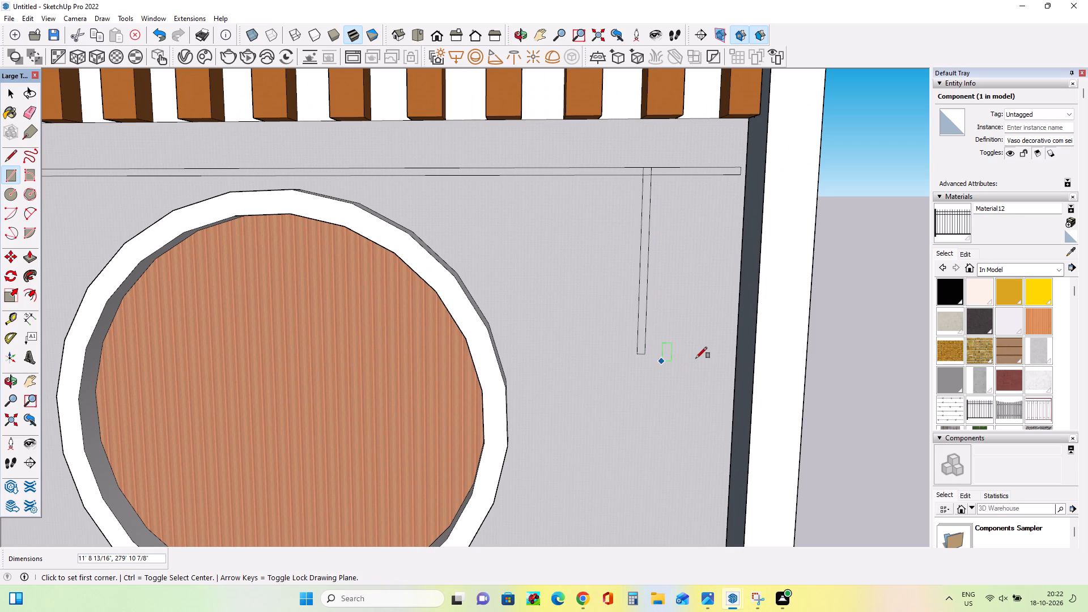
# Draw a thin horizontal rectangle about 322' by 8' from the upper round window's left side to the panel's left edge.
pyautogui.scroll(-15, 698, 353)
pyautogui.scroll(1, 471, 394)
pyautogui.moveTo(476, 396); pyautogui.dragTo(517, 416, button='middle')
pyautogui.scroll(6, 532, 386)
pyautogui.click(547, 358)
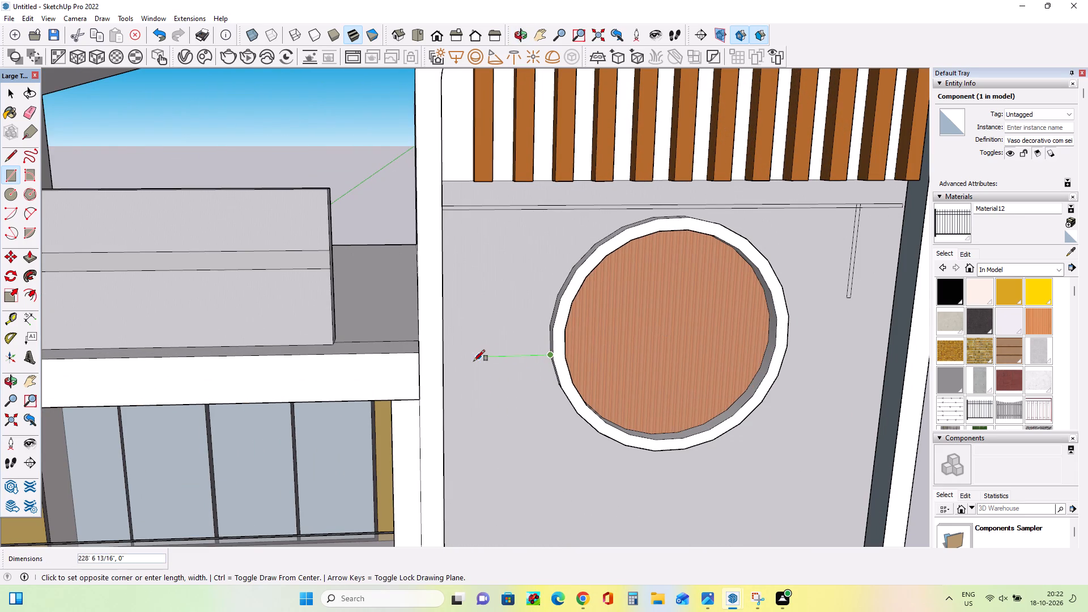
pyautogui.moveTo(453, 361); pyautogui.dragTo(330, 375, button='middle')
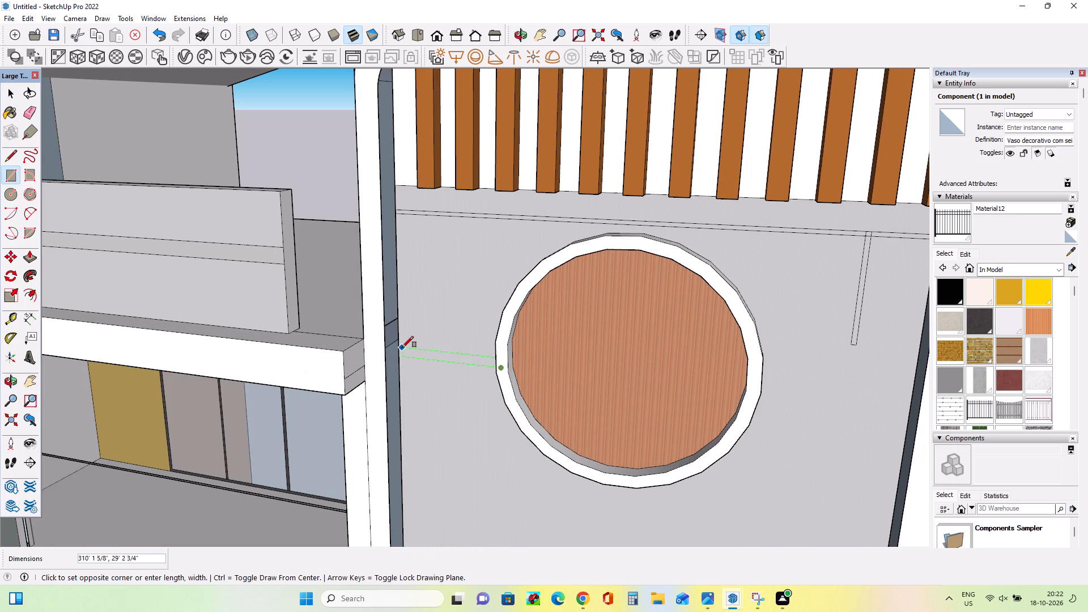
pyautogui.scroll(7, 401, 356)
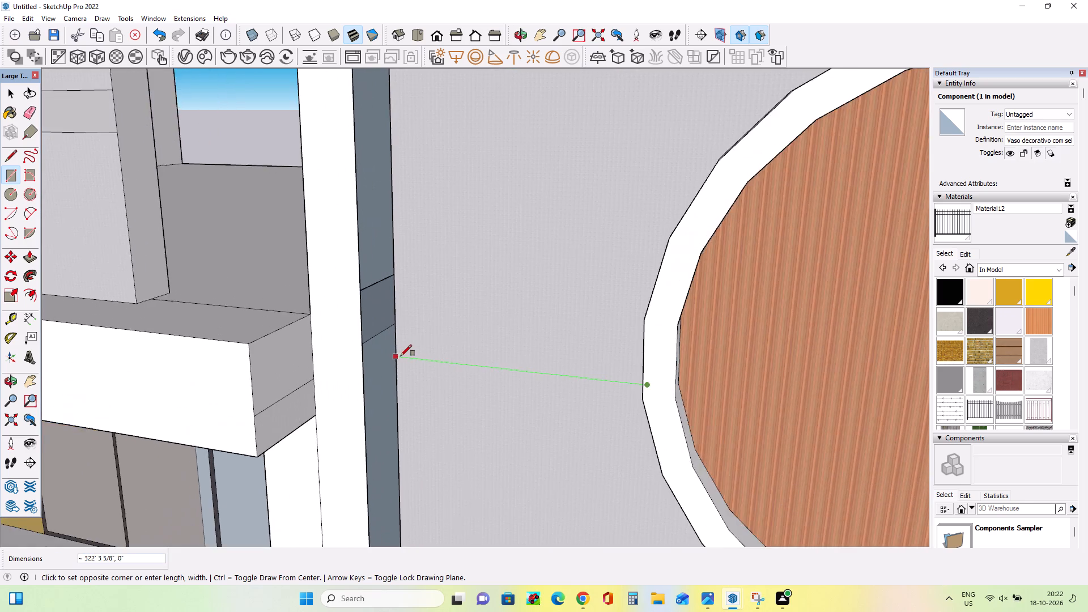
pyautogui.scroll(5, 401, 356)
pyautogui.moveTo(405, 340); pyautogui.dragTo(439, 352, button='middle')
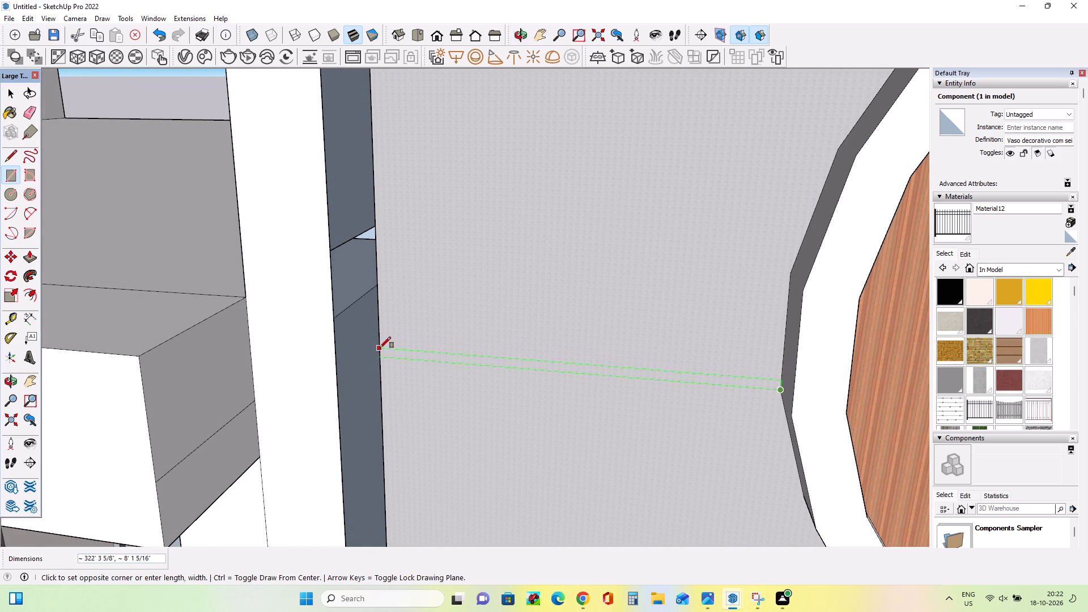
pyautogui.click(380, 348)
# Draw a narrow vertical rectangle about 6' 7" by 423' joining the left short strip to the long horizontal strip beneath the slats.
pyautogui.scroll(-14, 418, 378)
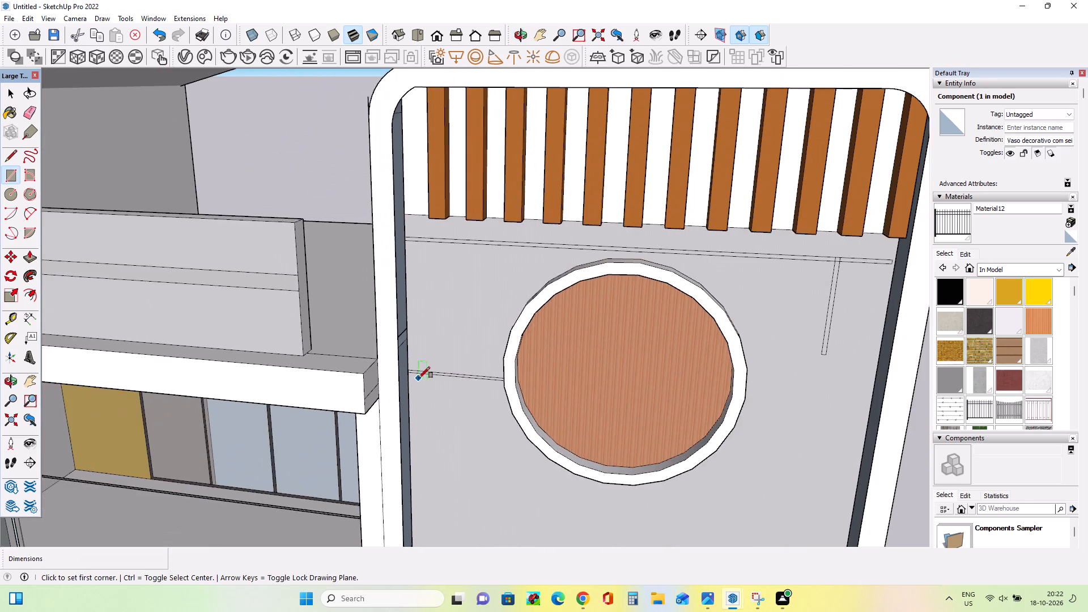
pyautogui.moveTo(420, 377); pyautogui.dragTo(505, 368, button='middle')
pyautogui.click(488, 371)
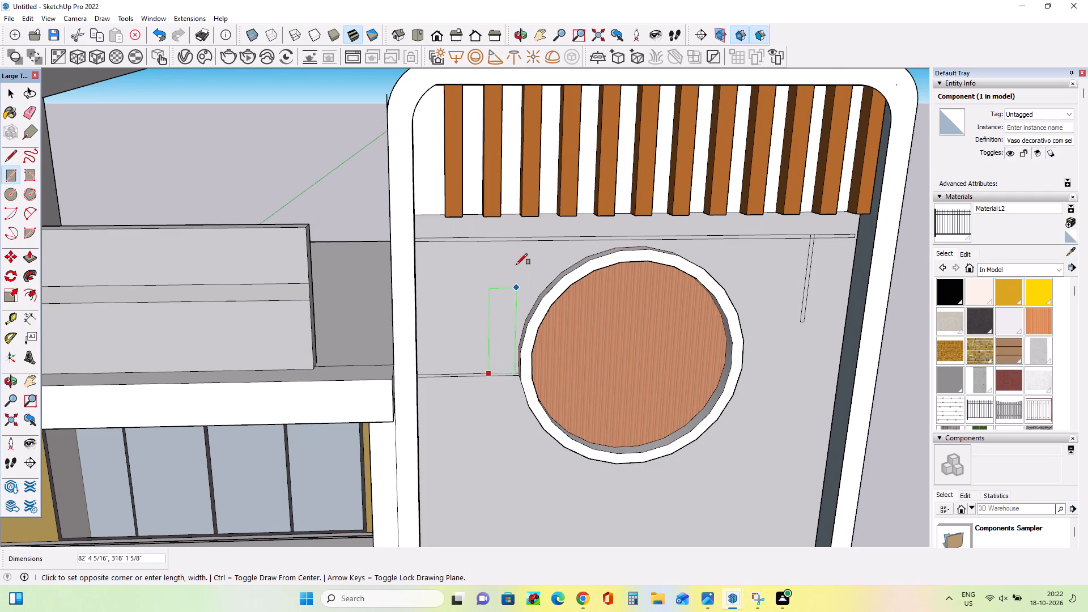
pyautogui.scroll(9, 505, 241)
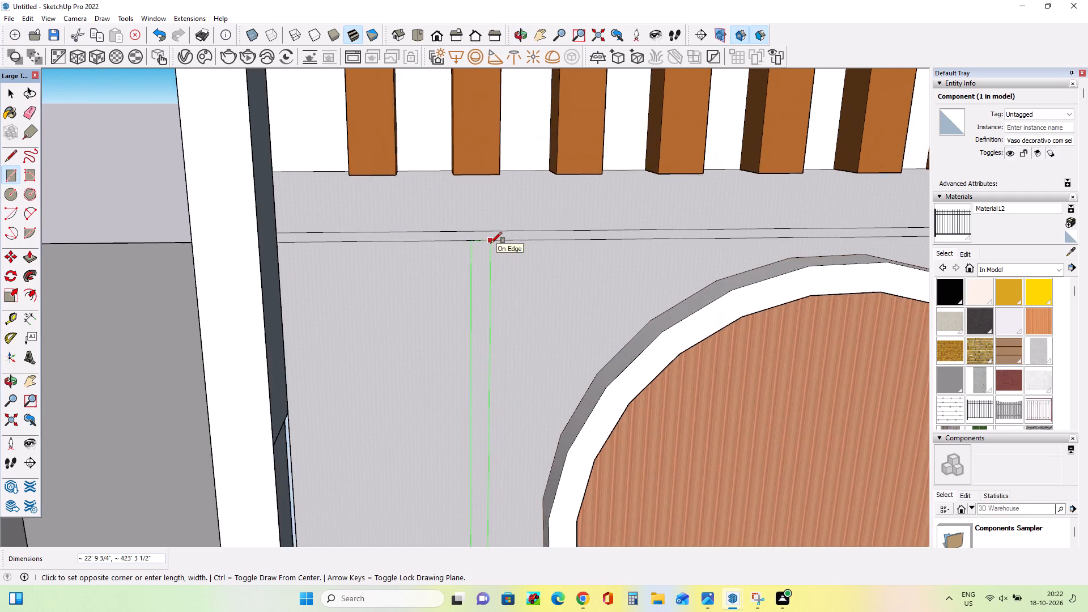
pyautogui.scroll(3, 491, 243)
pyautogui.click(472, 240)
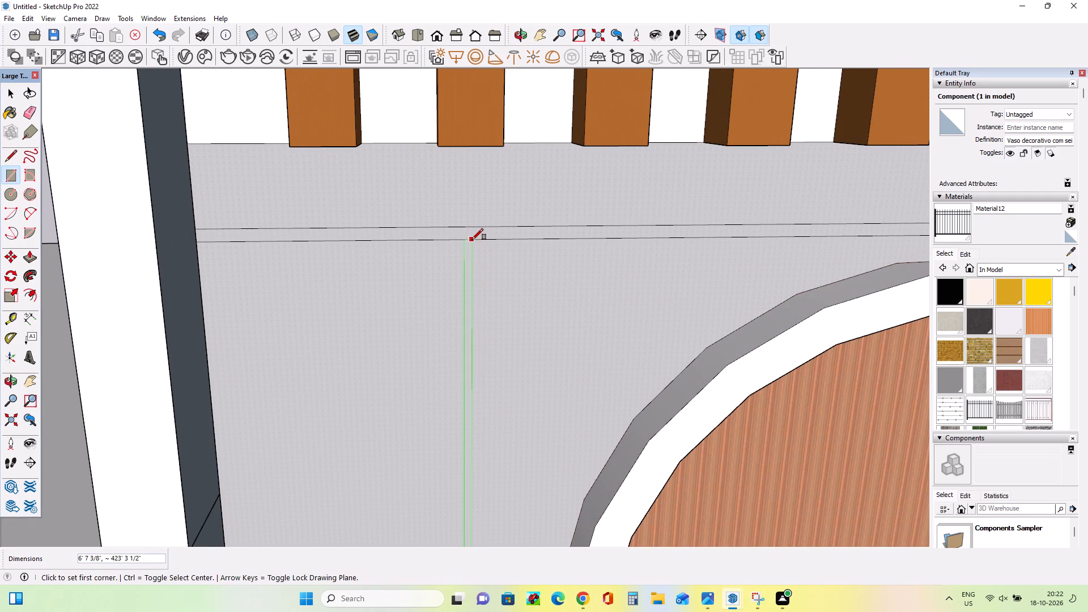
# Draw a thin horizontal rectangle about 407' by 8' from the upper round window's lower right rim to the panel's right edge.
pyautogui.scroll(-16, 440, 286)
pyautogui.moveTo(690, 436); pyautogui.dragTo(610, 399, button='middle')
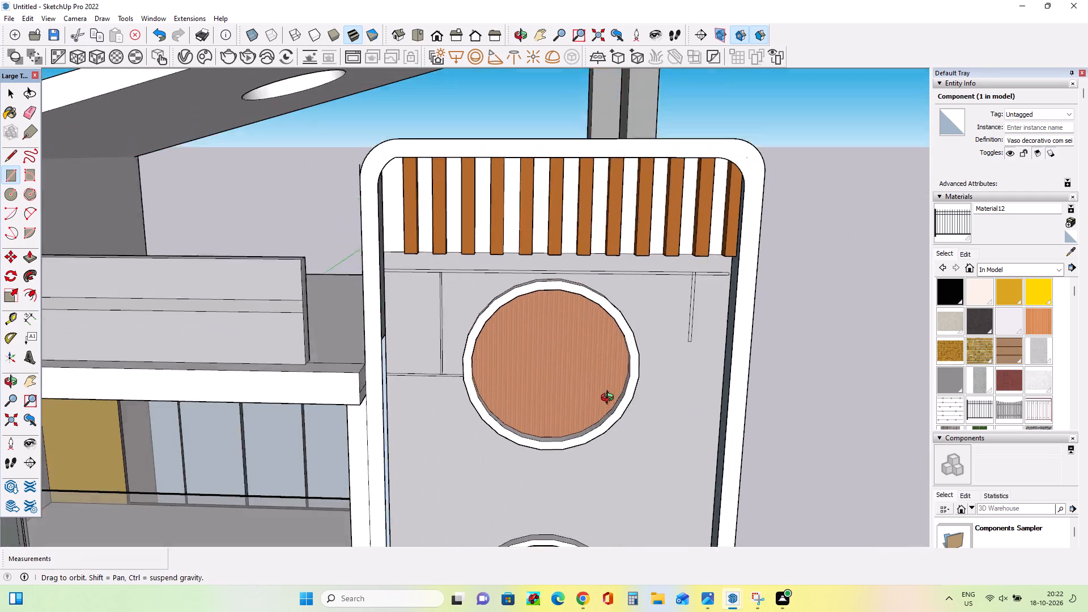
pyautogui.moveTo(610, 399); pyautogui.dragTo(576, 387, button='middle')
pyautogui.scroll(4, 615, 426)
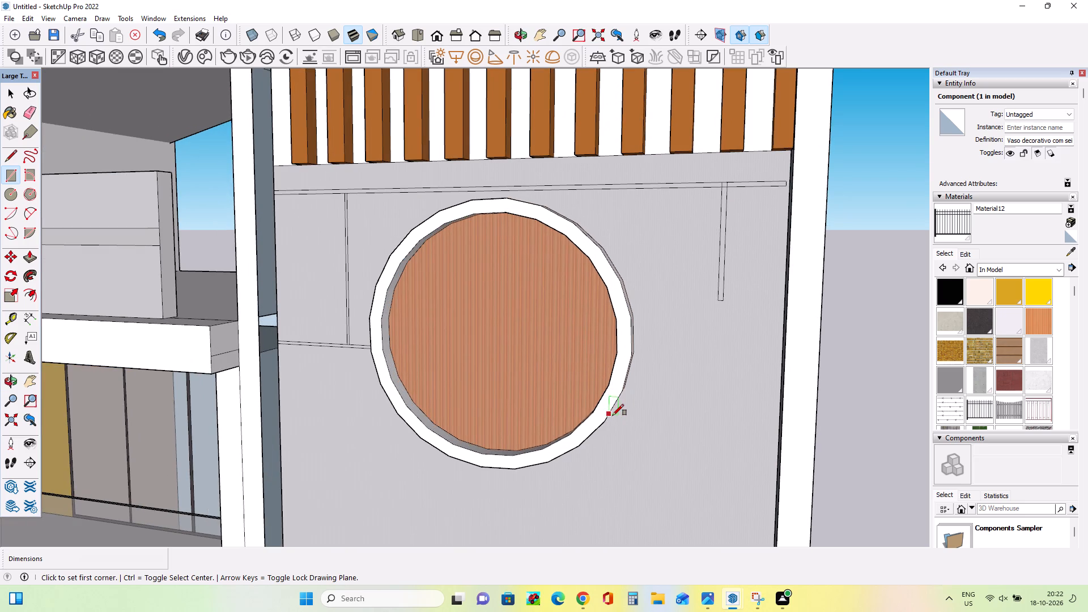
pyautogui.scroll(2, 613, 414)
pyautogui.moveTo(662, 415); pyautogui.dragTo(567, 413, button='middle')
pyautogui.click(585, 423)
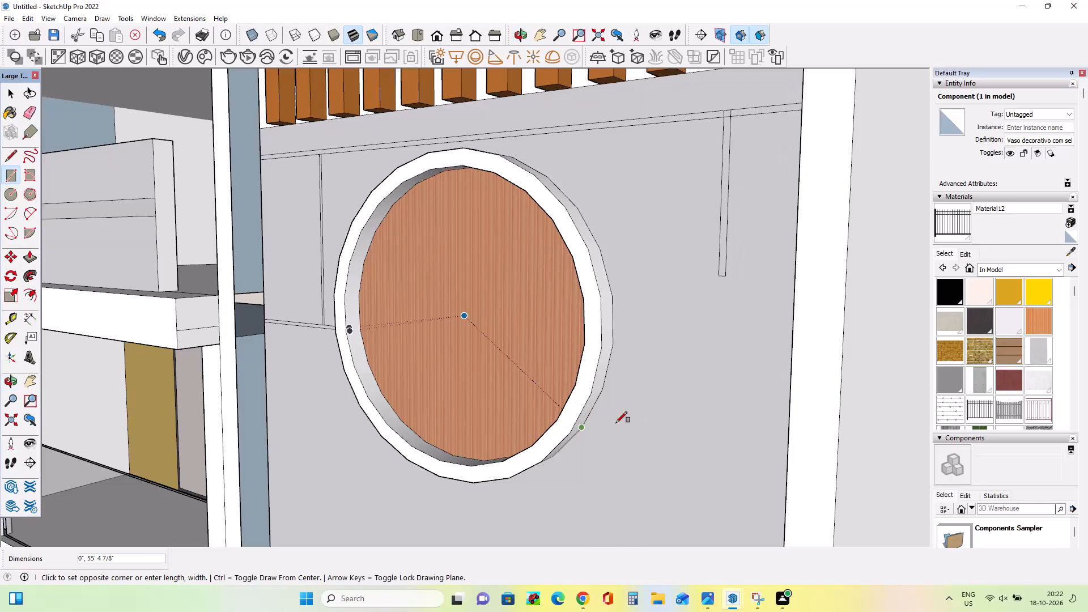
pyautogui.moveTo(712, 421); pyautogui.dragTo(828, 422, button='middle')
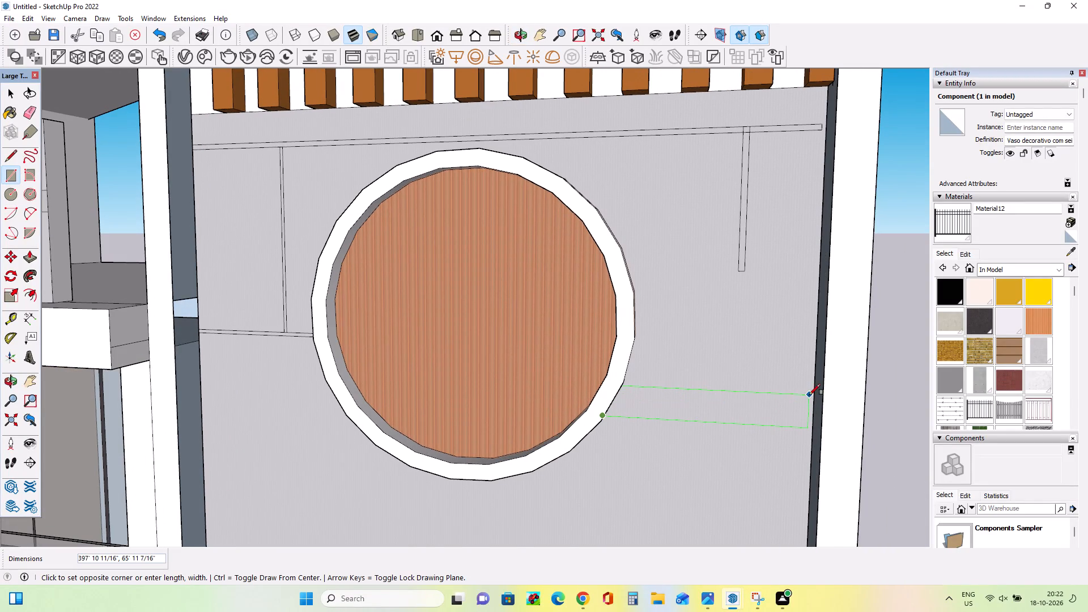
pyautogui.scroll(7, 804, 422)
pyautogui.moveTo(806, 421); pyautogui.dragTo(851, 379, button='middle')
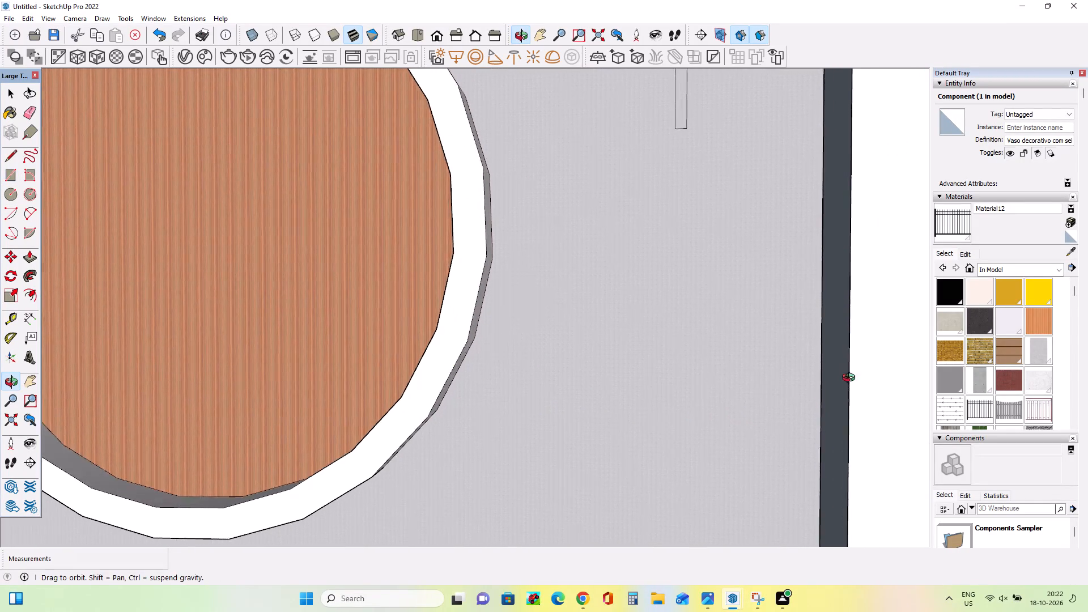
pyautogui.moveTo(851, 379); pyautogui.dragTo(875, 362, button='middle')
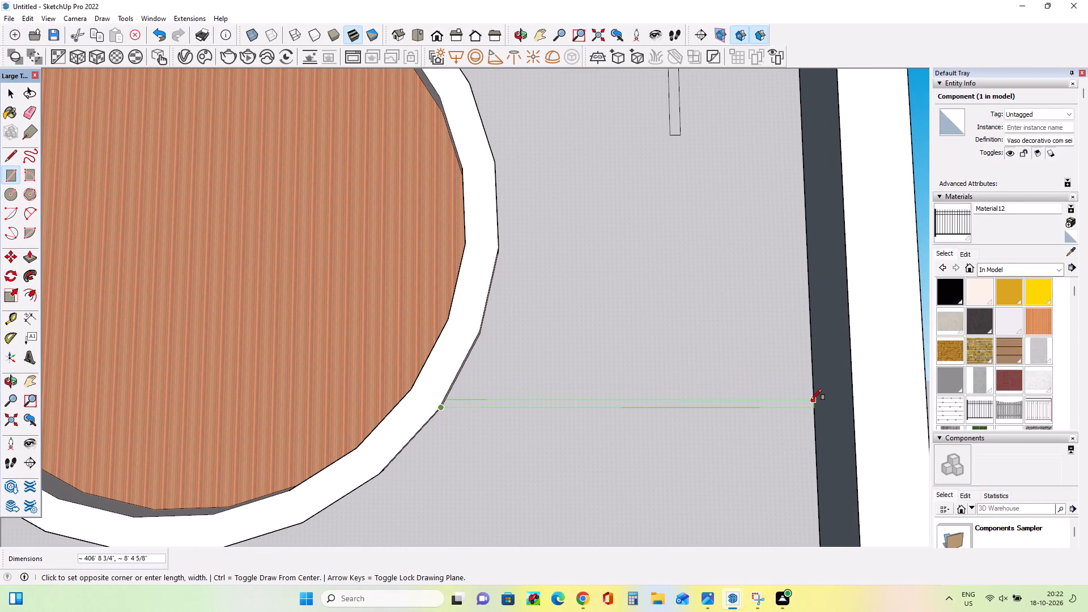
pyautogui.click(811, 400)
# Draw a thin horizontal rectangle about 347' by 5' 4" from the upper round window's right rim to the panel's right edge.
pyautogui.moveTo(734, 440); pyautogui.dragTo(674, 479, button='middle')
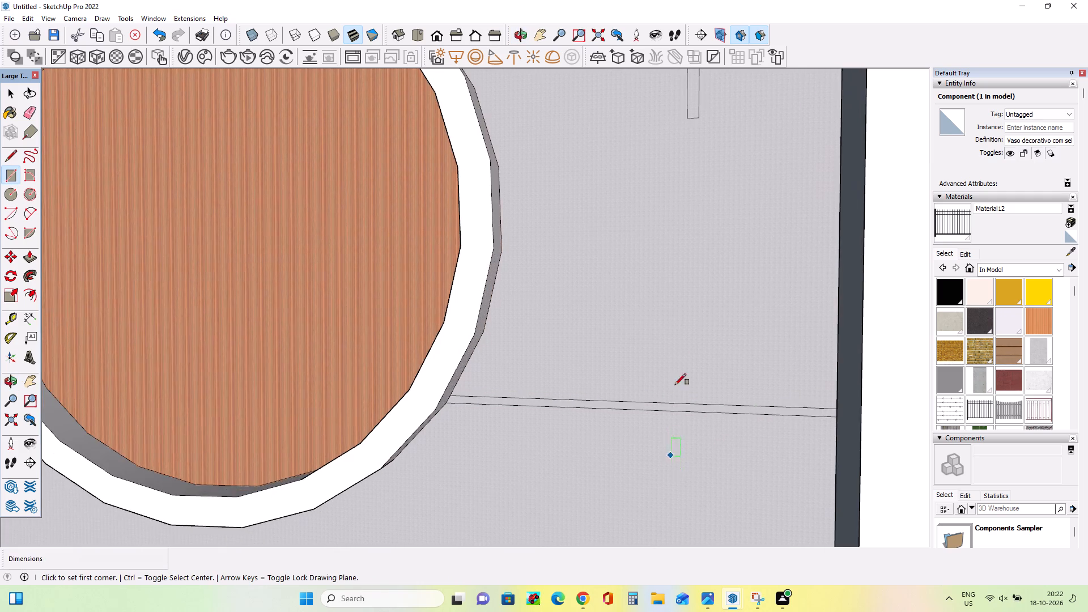
pyautogui.scroll(-9, 676, 328)
pyautogui.moveTo(685, 403); pyautogui.dragTo(669, 439, button='middle')
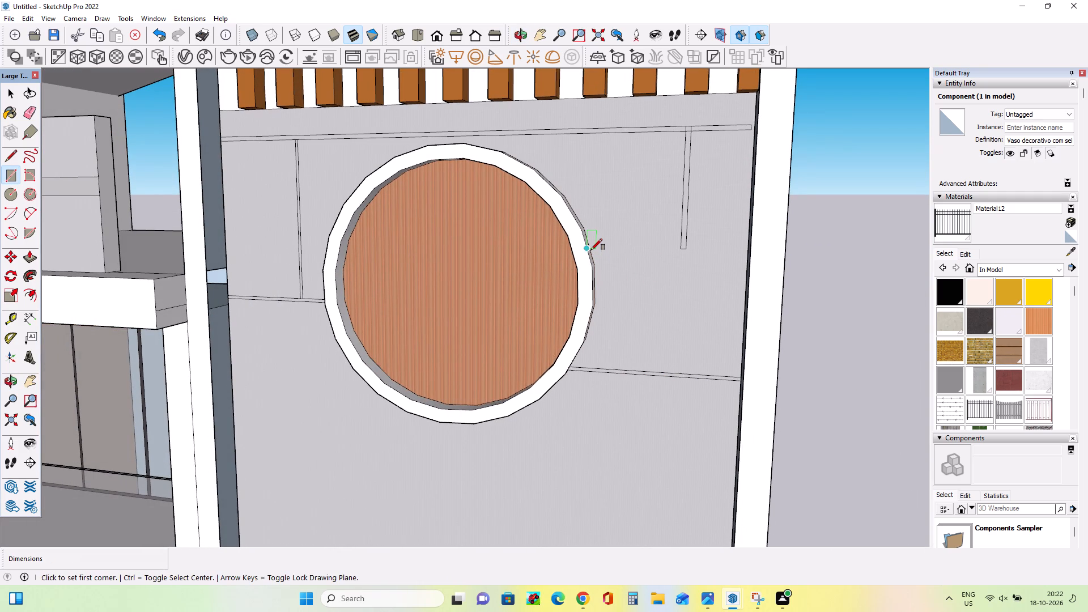
pyautogui.moveTo(626, 237); pyautogui.dragTo(498, 277, button='middle')
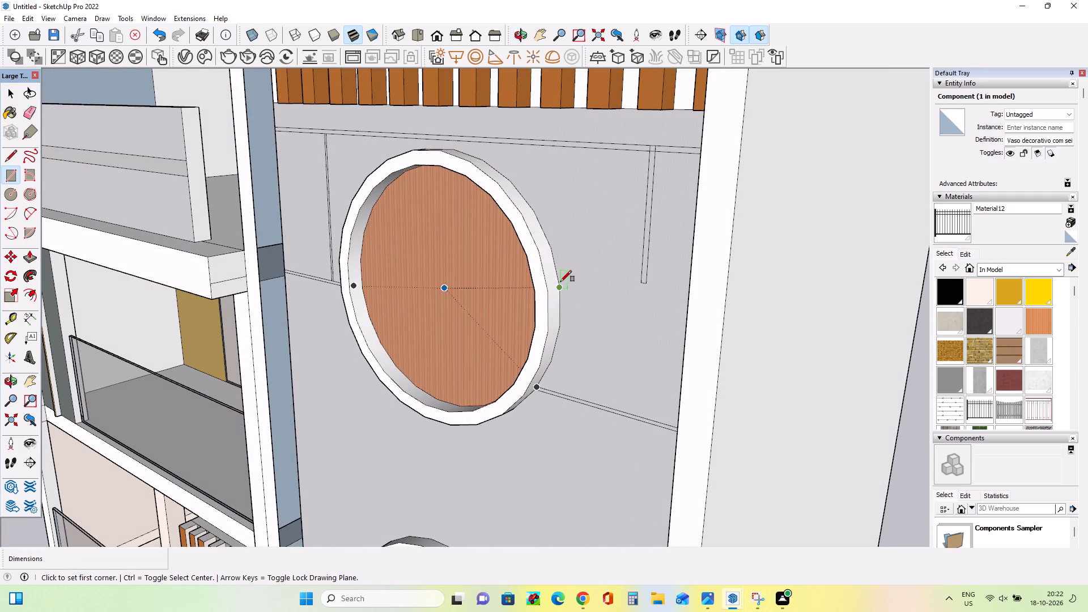
pyautogui.click(560, 282)
pyautogui.moveTo(671, 299); pyautogui.dragTo(802, 266, button='middle')
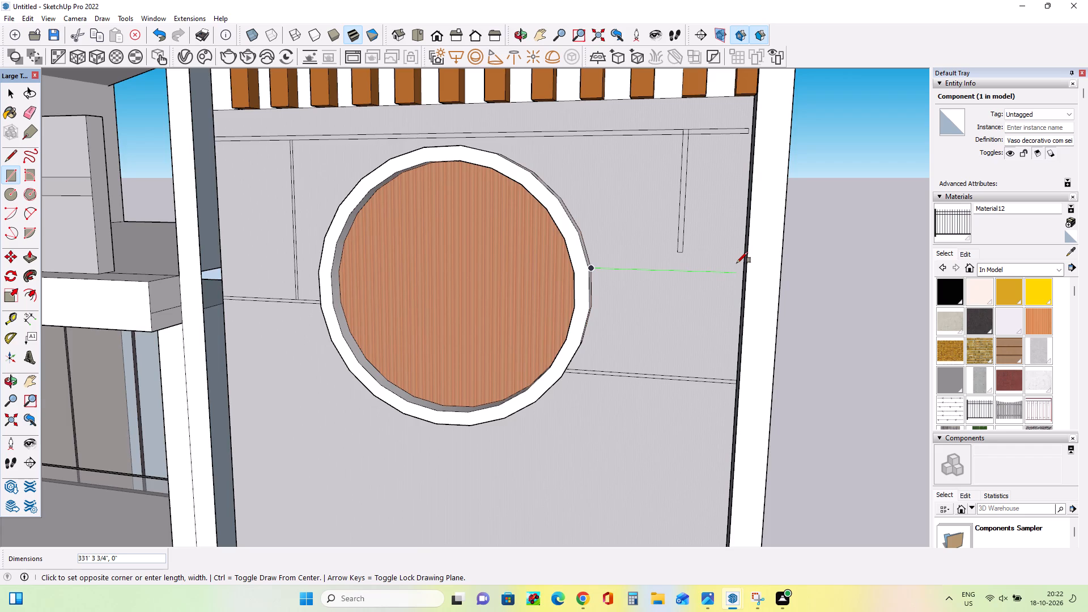
pyautogui.scroll(10, 735, 267)
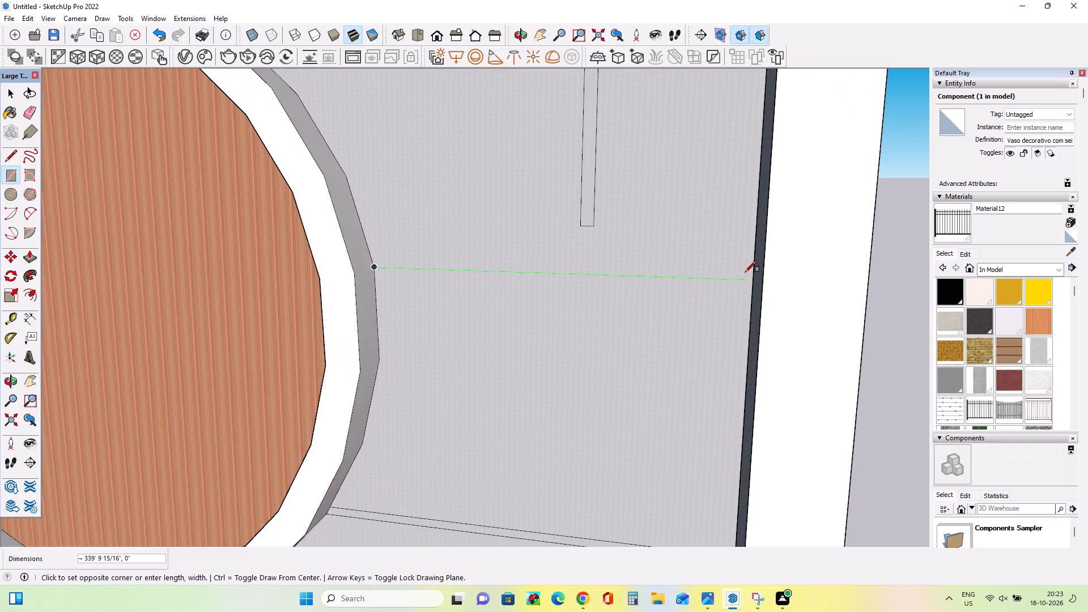
pyautogui.scroll(3, 745, 272)
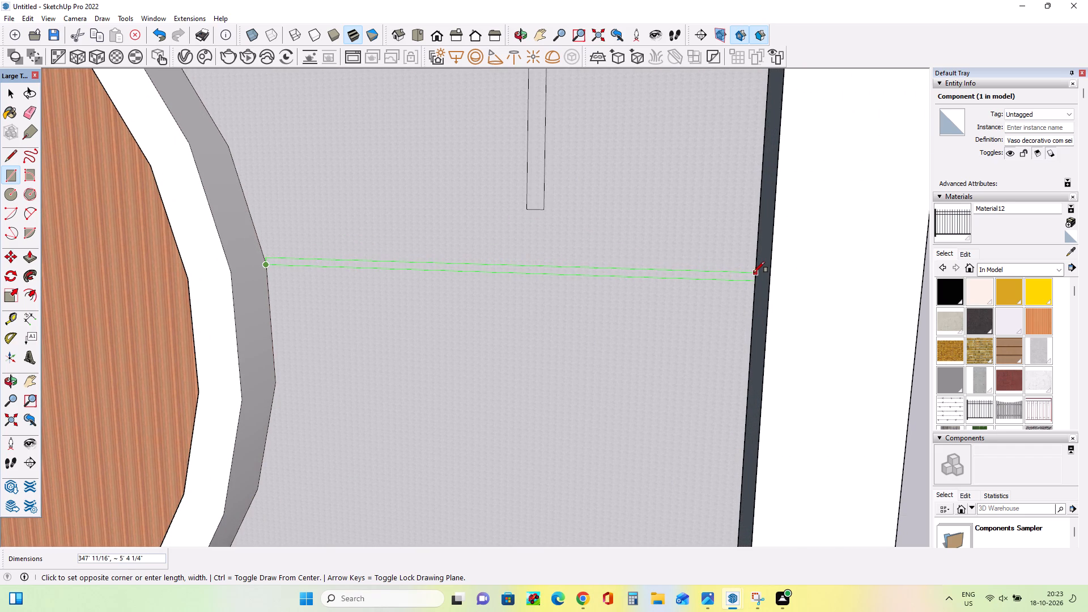
pyautogui.click(754, 273)
# Extend the right vertical strip down to the horizontal strip below with a rectangle about 38' by 11' 9", and erase the line dividing them.
pyautogui.click(545, 207)
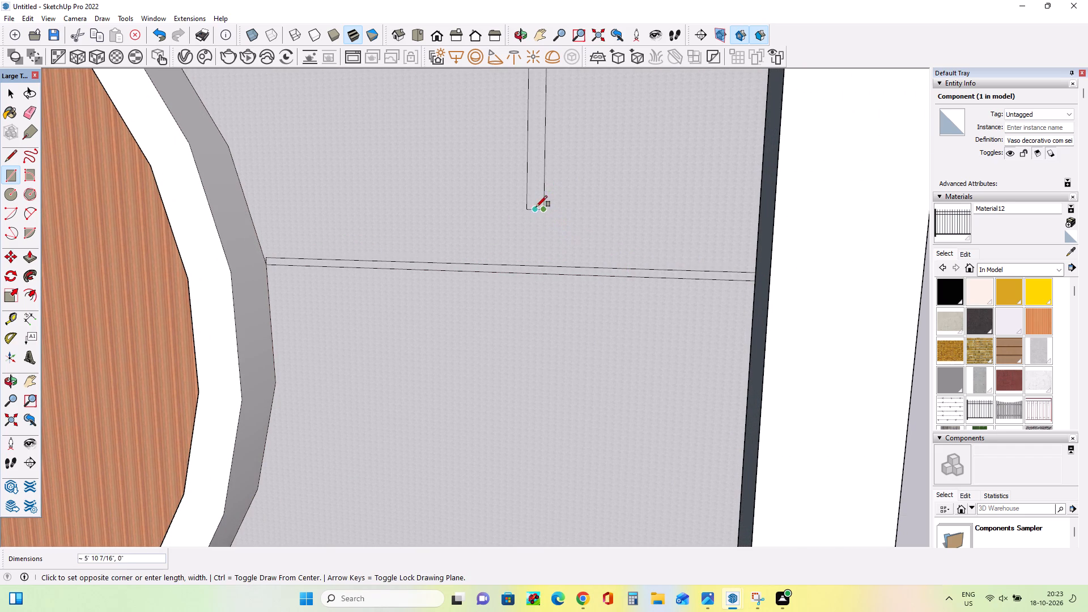
pyautogui.click(529, 209)
pyautogui.click(529, 269)
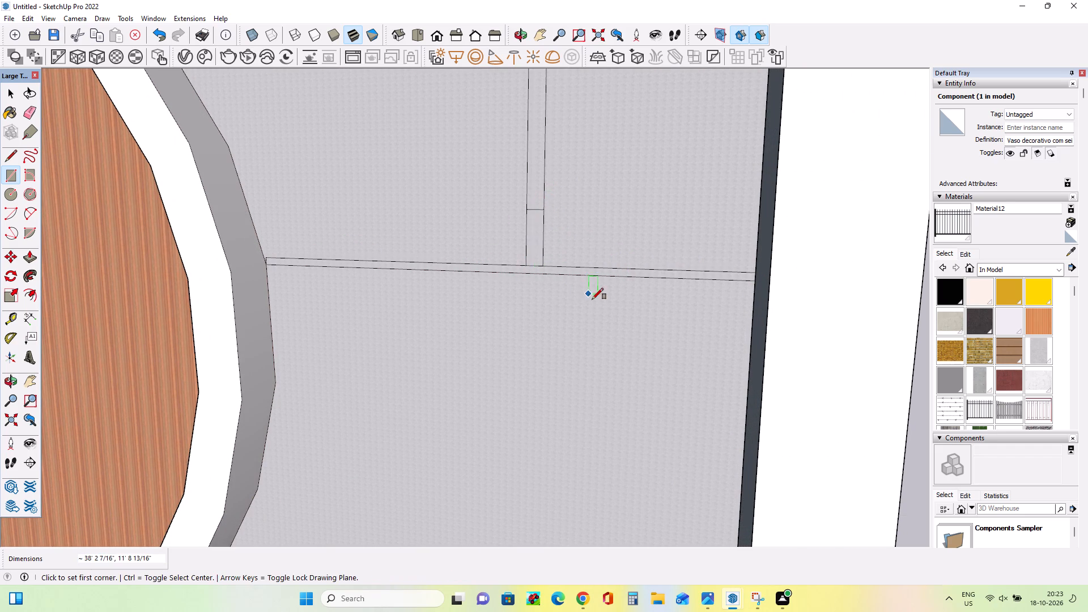
pyautogui.scroll(-3, 591, 298)
pyautogui.click(25, 114)
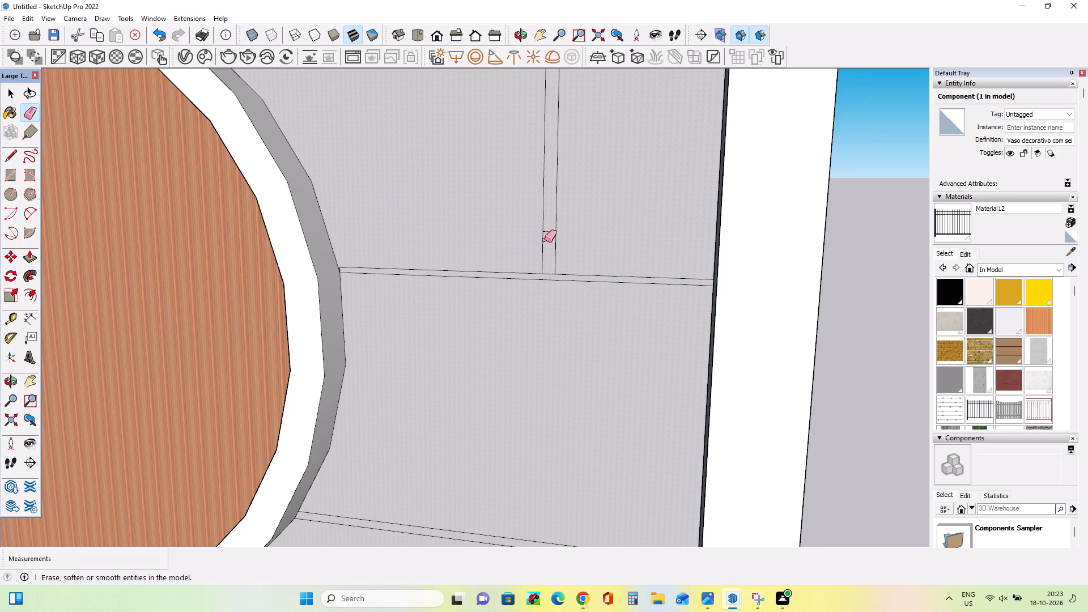
pyautogui.click(549, 230)
pyautogui.click(550, 231)
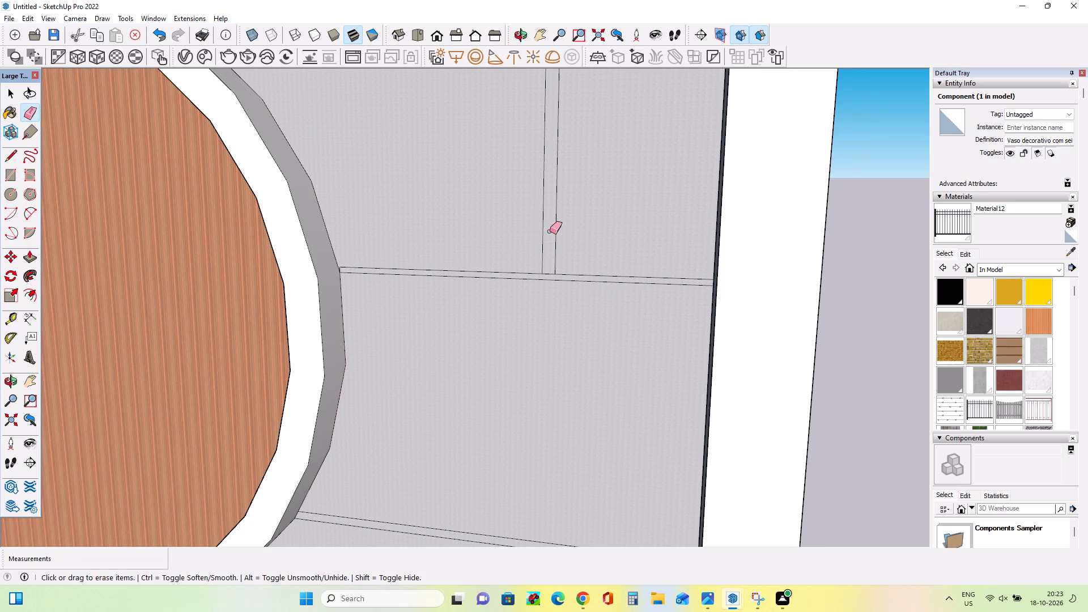
# Draw a thin horizontal rectangle about 19' 5" by 1364' across the full panel width between the two round windows.
pyautogui.scroll(-6, 592, 270)
pyautogui.scroll(1, 601, 276)
pyautogui.scroll(-13, 601, 276)
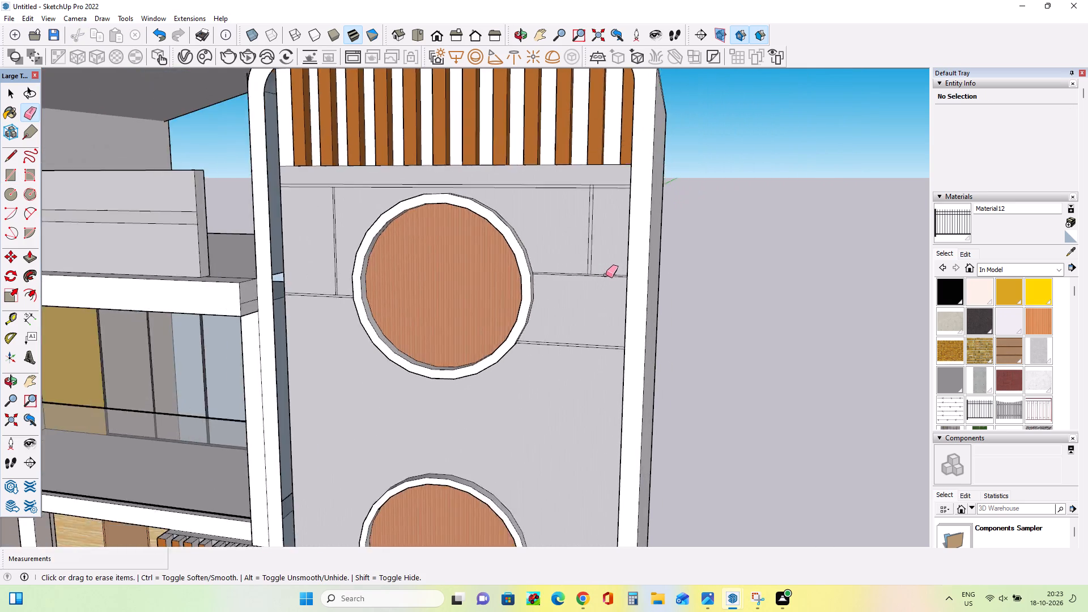
pyautogui.scroll(-2, 606, 275)
pyautogui.moveTo(611, 327); pyautogui.dragTo(660, 271, button='middle')
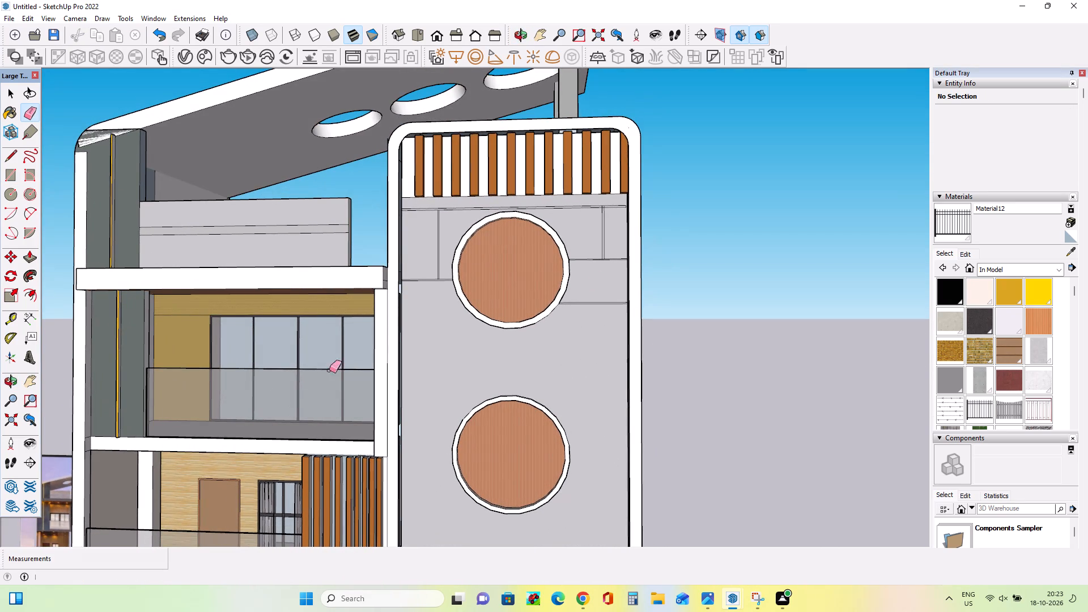
pyautogui.click(9, 171)
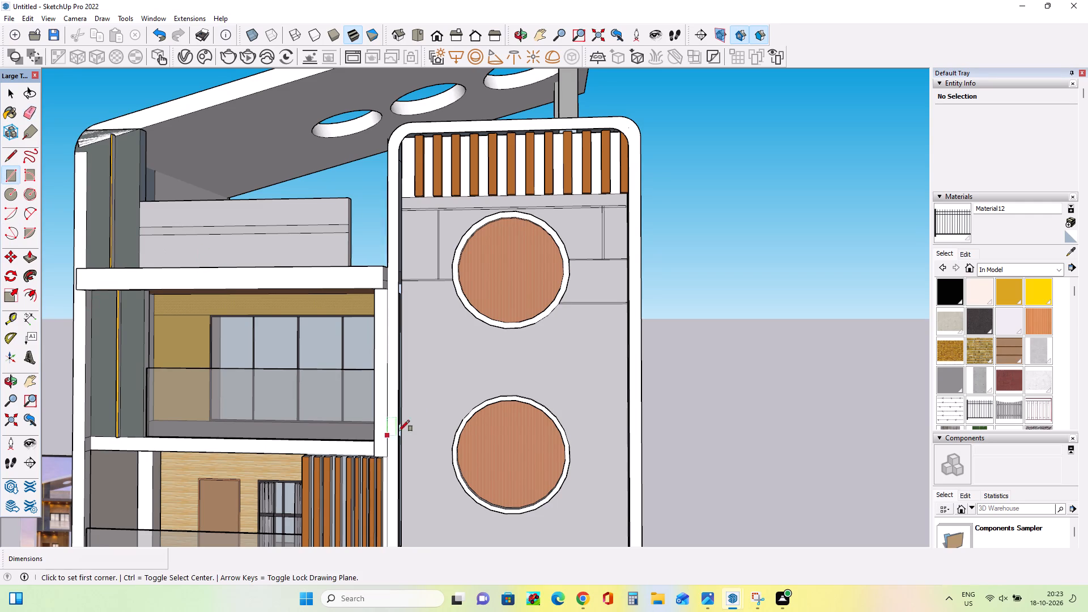
pyautogui.click(405, 381)
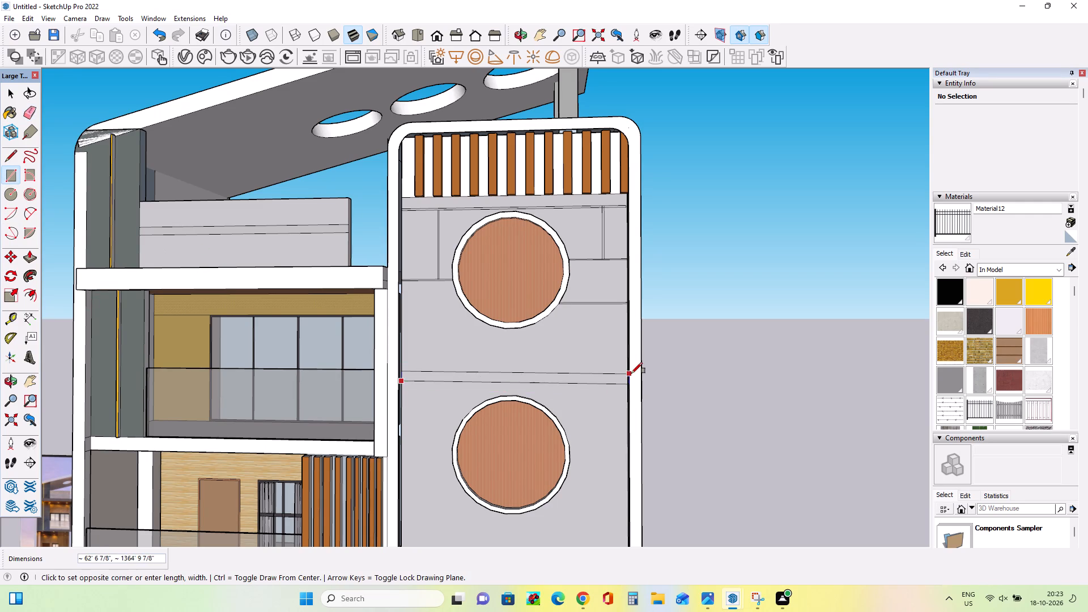
pyautogui.scroll(3, 629, 374)
pyautogui.moveTo(615, 393); pyautogui.dragTo(676, 361, button='middle')
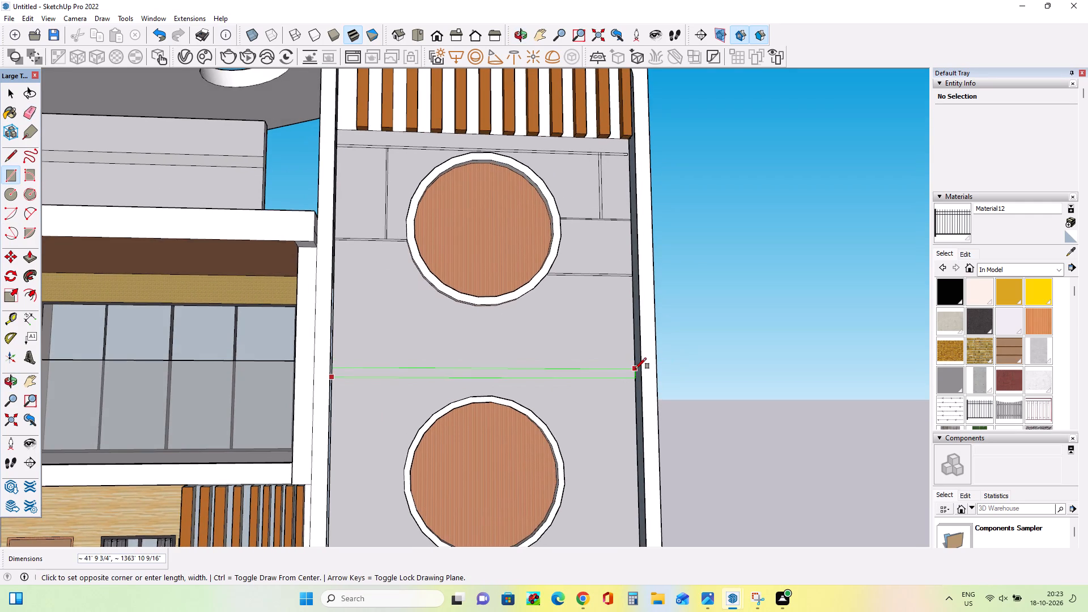
pyautogui.scroll(6, 635, 372)
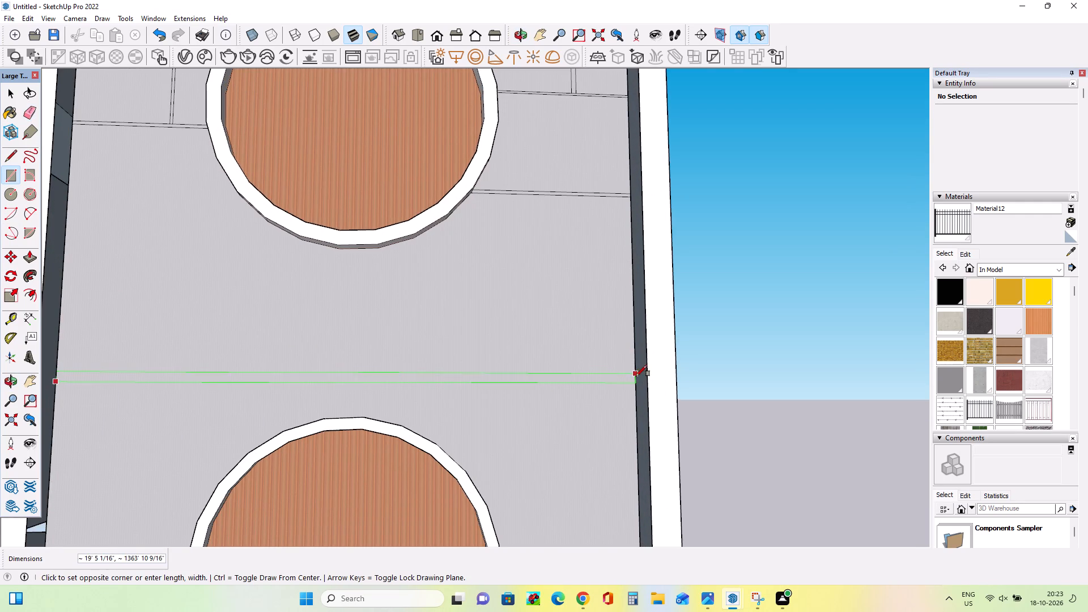
pyautogui.scroll(5, 634, 373)
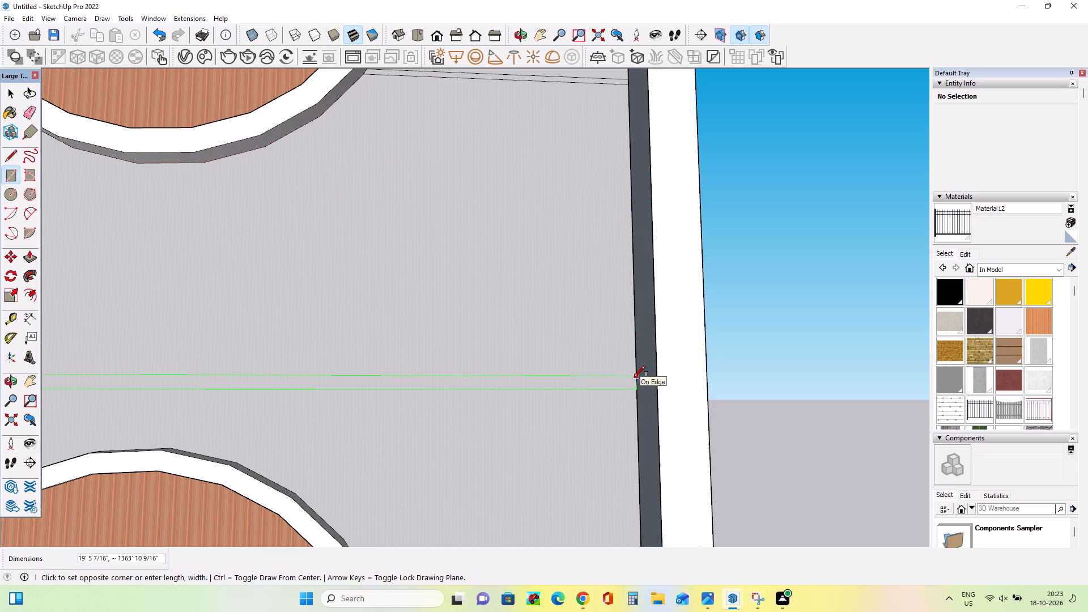
pyautogui.click(634, 379)
# Draw a narrow vertical rectangle about 11' 5" by 314' from the full-width strip up to the lower rim of the upper round window.
pyautogui.scroll(-12, 652, 394)
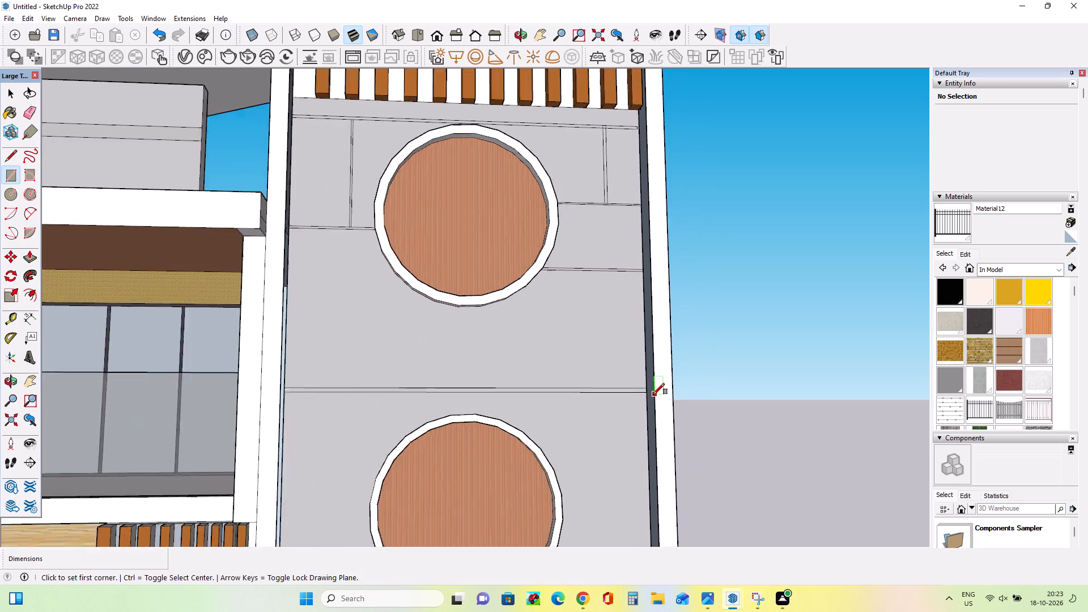
pyautogui.scroll(-2, 653, 394)
pyautogui.moveTo(653, 397); pyautogui.dragTo(611, 466, button='middle')
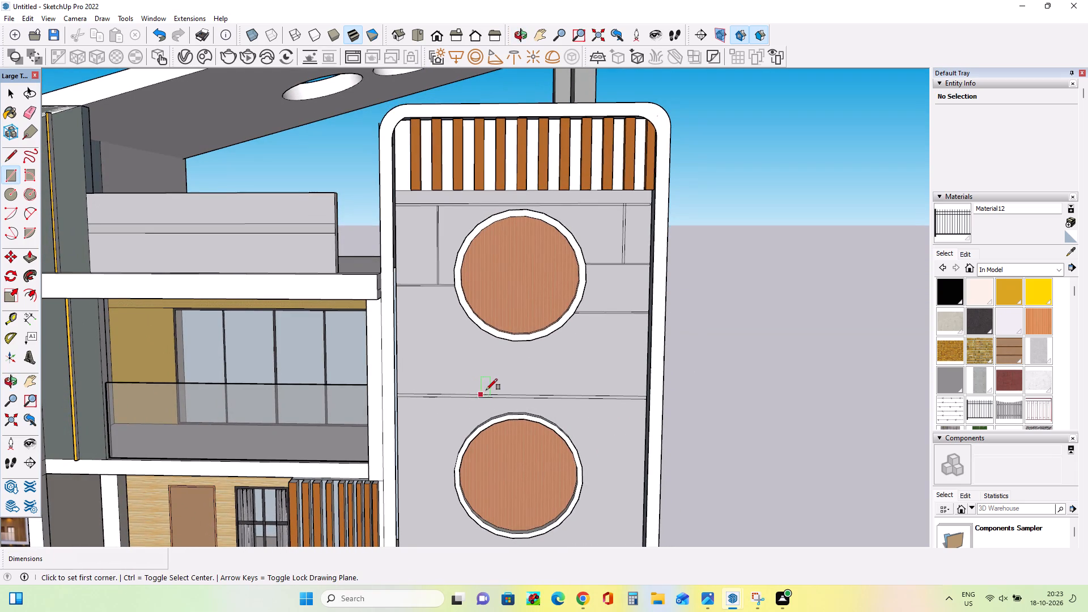
pyautogui.moveTo(515, 387); pyautogui.dragTo(490, 383, button='middle')
pyautogui.scroll(3, 490, 383)
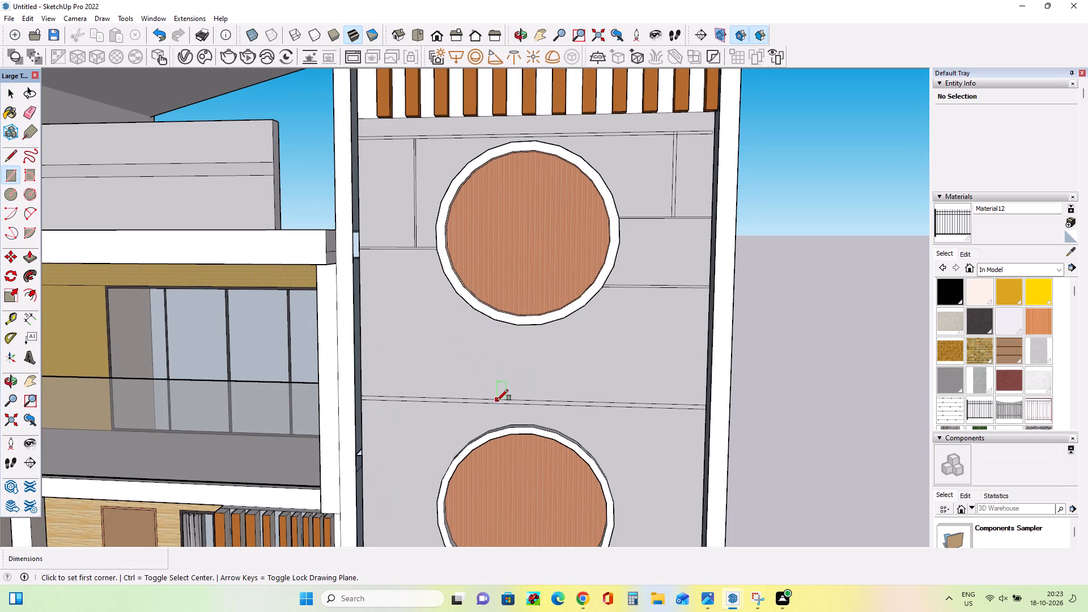
pyautogui.click(497, 401)
pyautogui.moveTo(512, 343); pyautogui.dragTo(537, 286, button='middle')
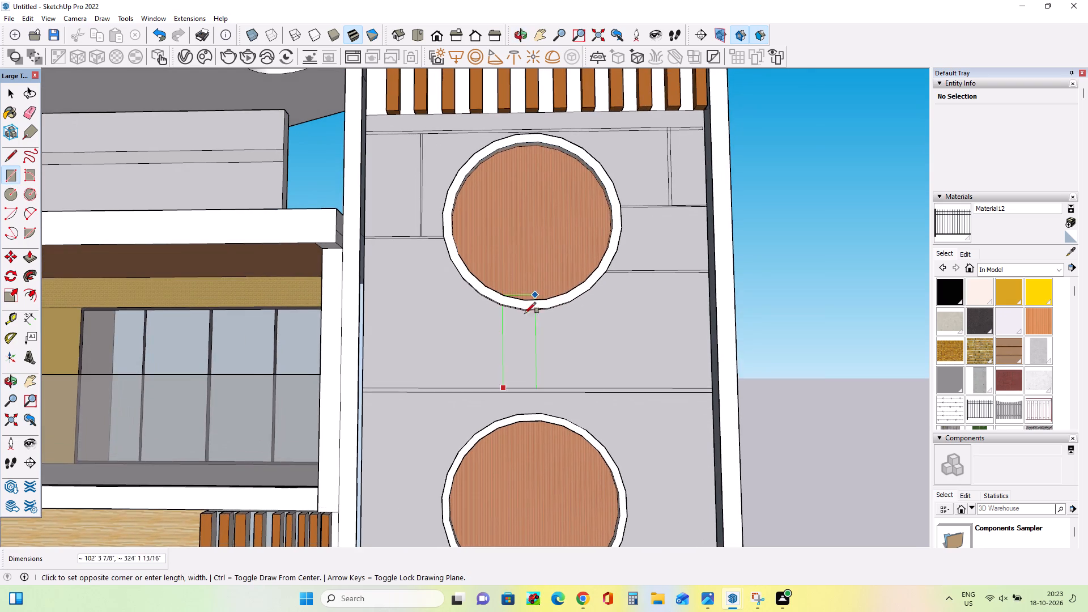
pyautogui.scroll(9, 518, 325)
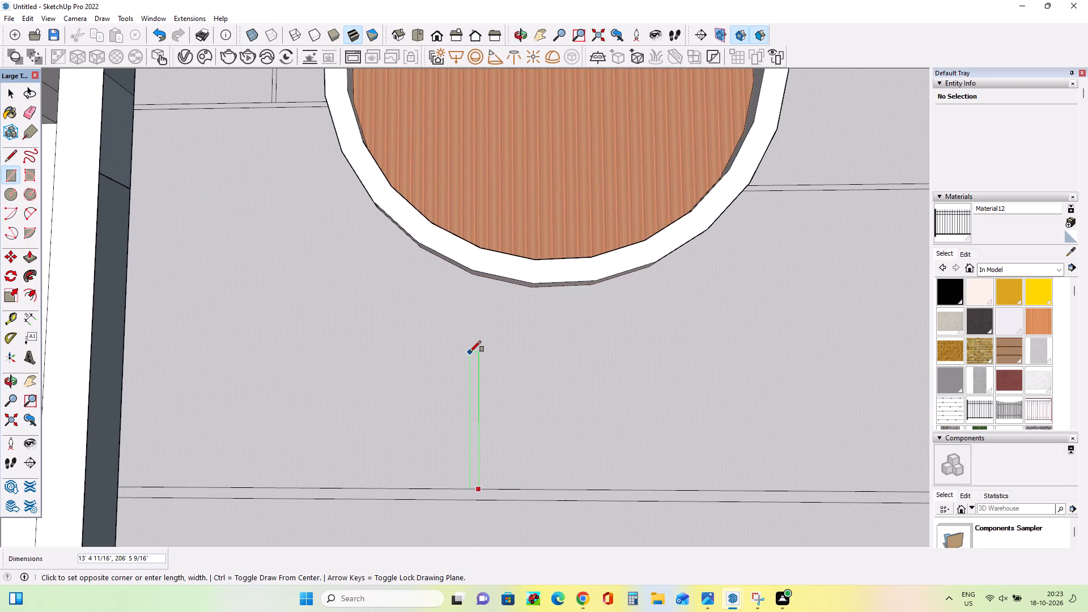
pyautogui.moveTo(512, 341); pyautogui.dragTo(453, 346, button='middle')
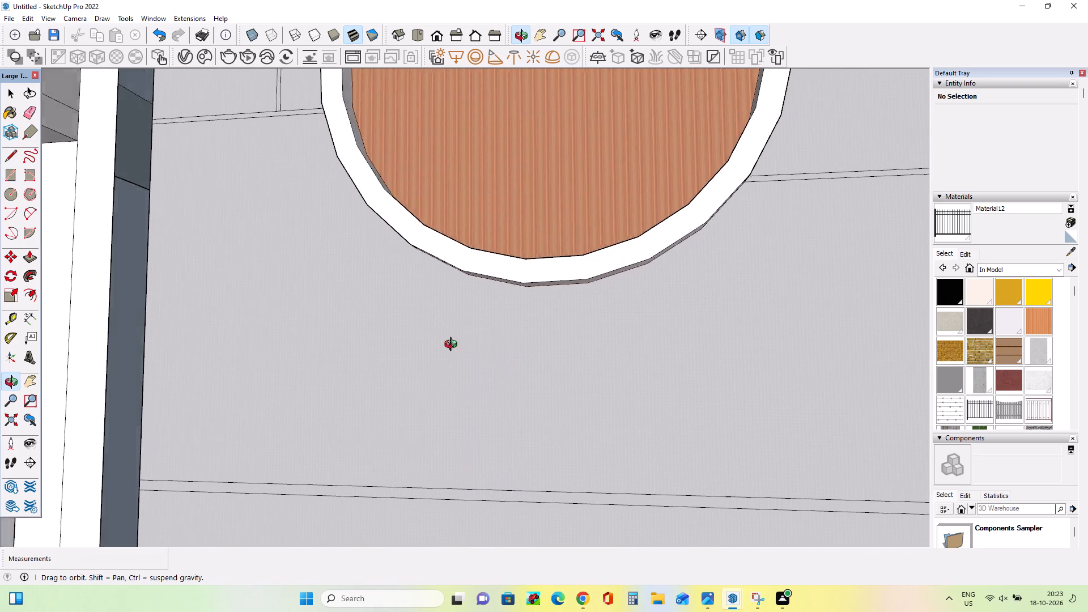
pyautogui.moveTo(453, 346); pyautogui.dragTo(461, 342, button='middle')
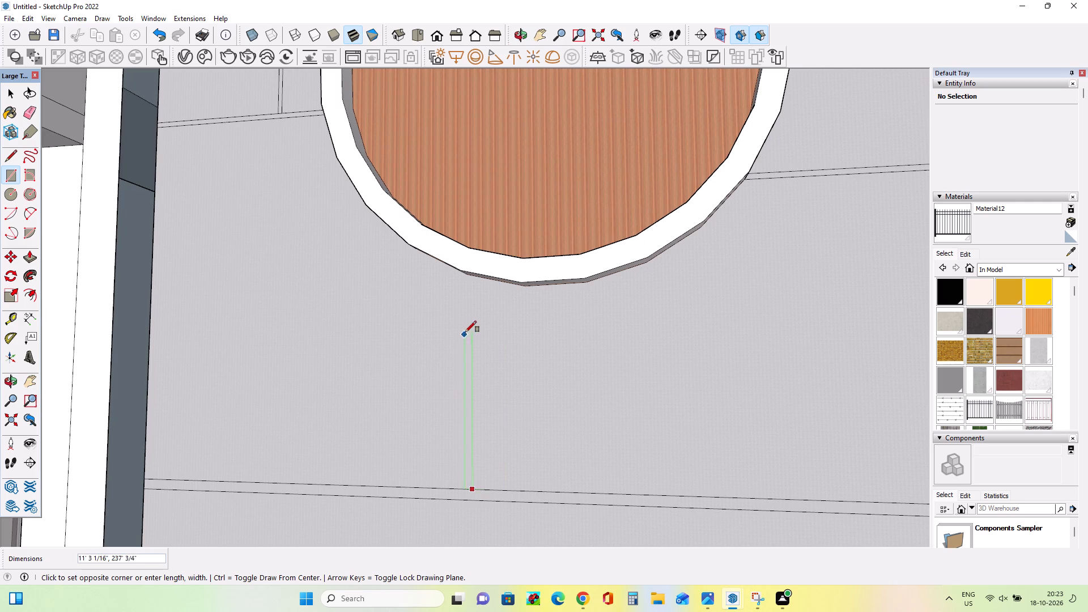
pyautogui.moveTo(494, 308); pyautogui.dragTo(547, 275, button='middle')
pyautogui.scroll(1, 516, 275)
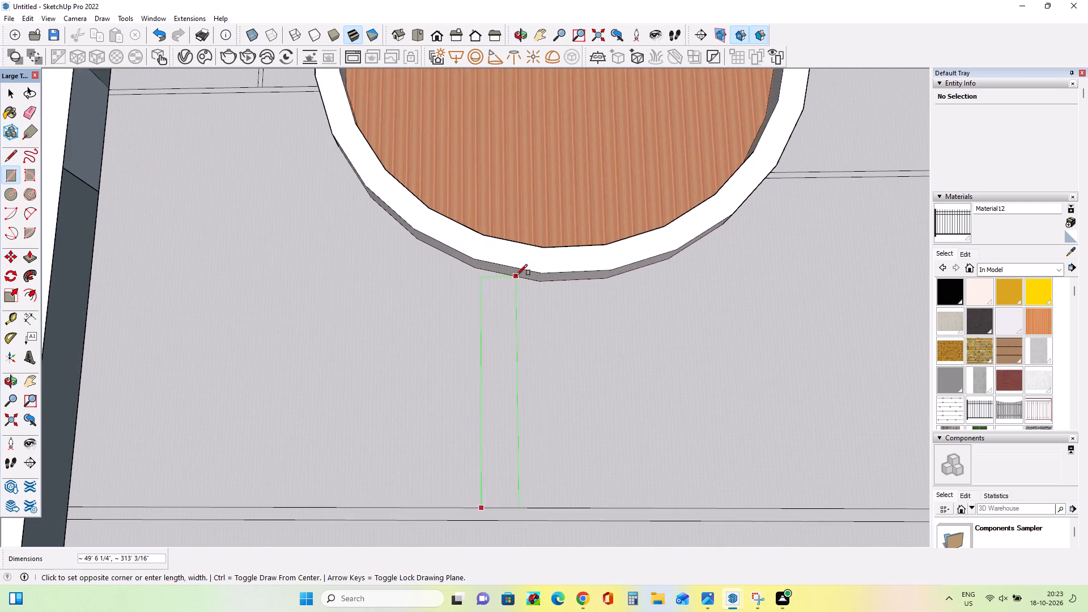
pyautogui.scroll(4, 516, 275)
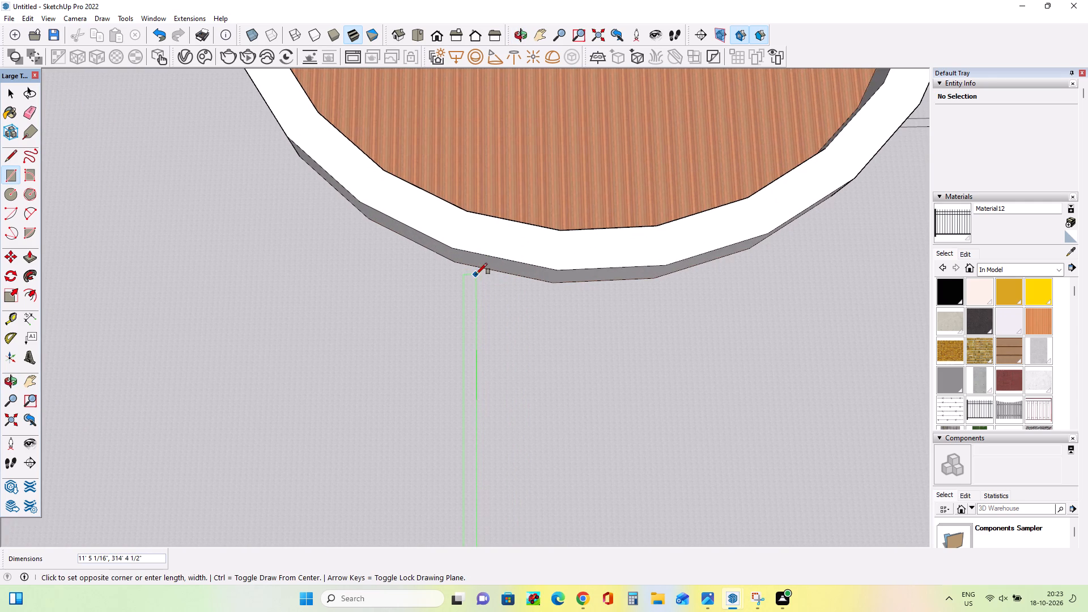
pyautogui.click(475, 274)
# Draw a narrow vertical rectangle about 14' by 398' down from the strip at the upper round window's lower right, towards the full-width strip.
pyautogui.scroll(-2, 508, 299)
pyautogui.scroll(1, 509, 304)
pyautogui.scroll(-3, 511, 306)
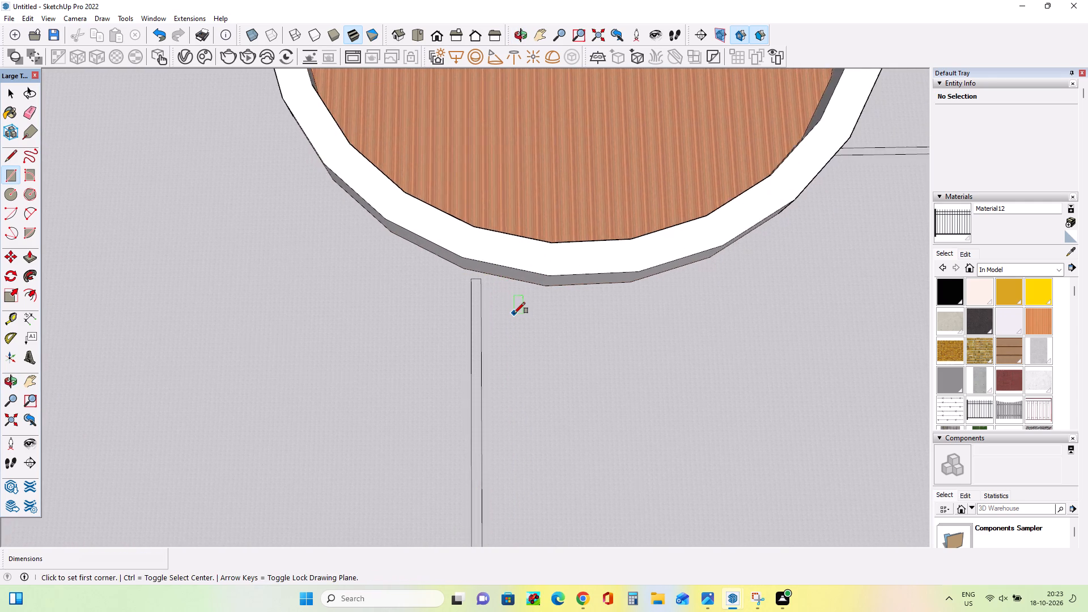
pyautogui.scroll(-14, 514, 313)
pyautogui.moveTo(600, 354); pyautogui.dragTo(565, 403, button='middle')
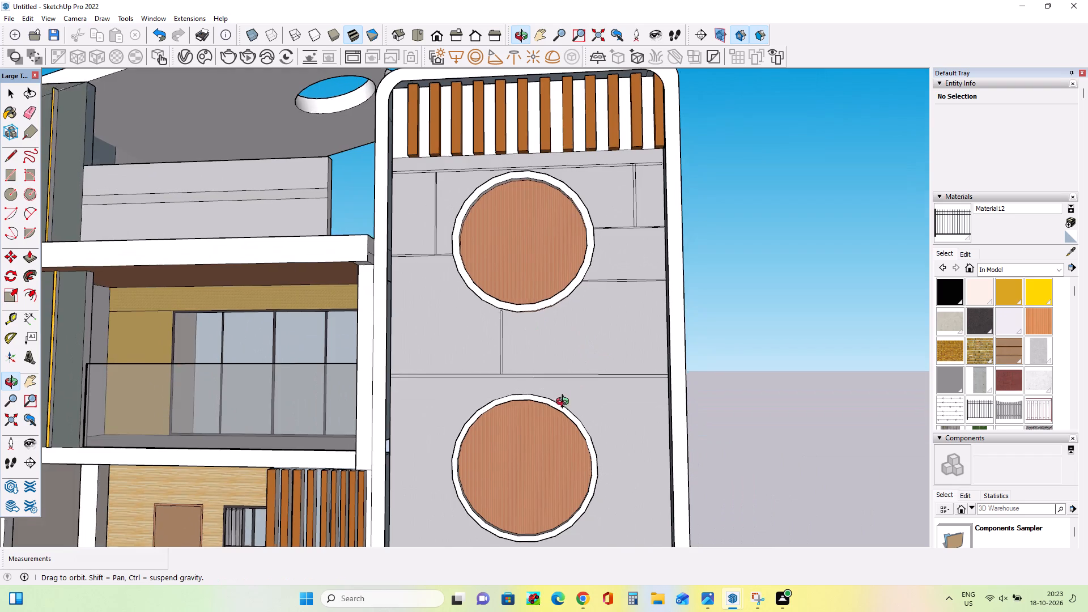
pyautogui.moveTo(565, 403); pyautogui.dragTo(539, 437, button='middle')
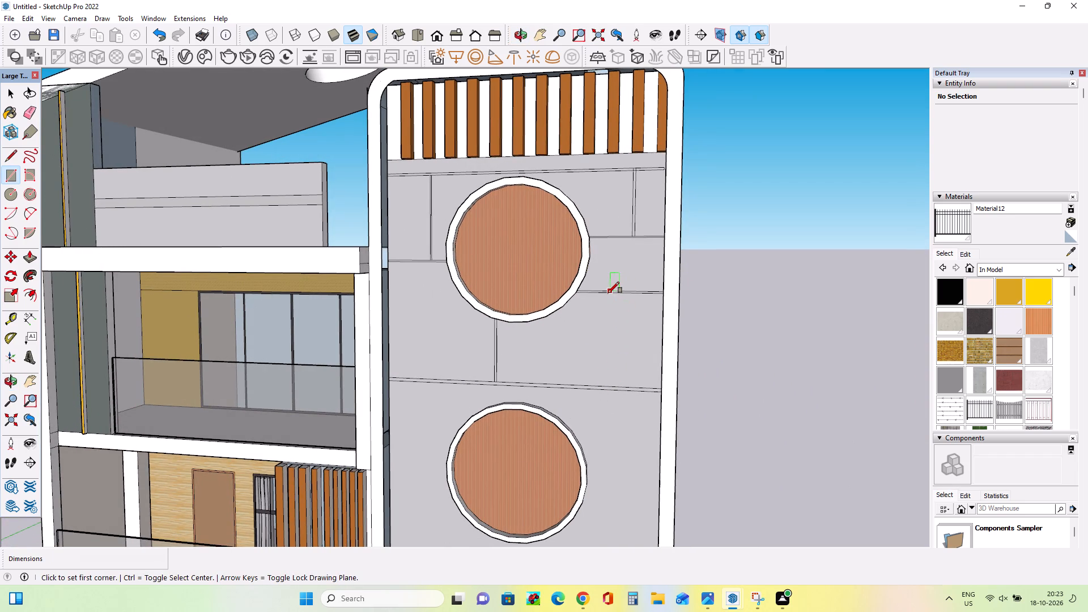
pyautogui.click(608, 293)
pyautogui.scroll(6, 612, 365)
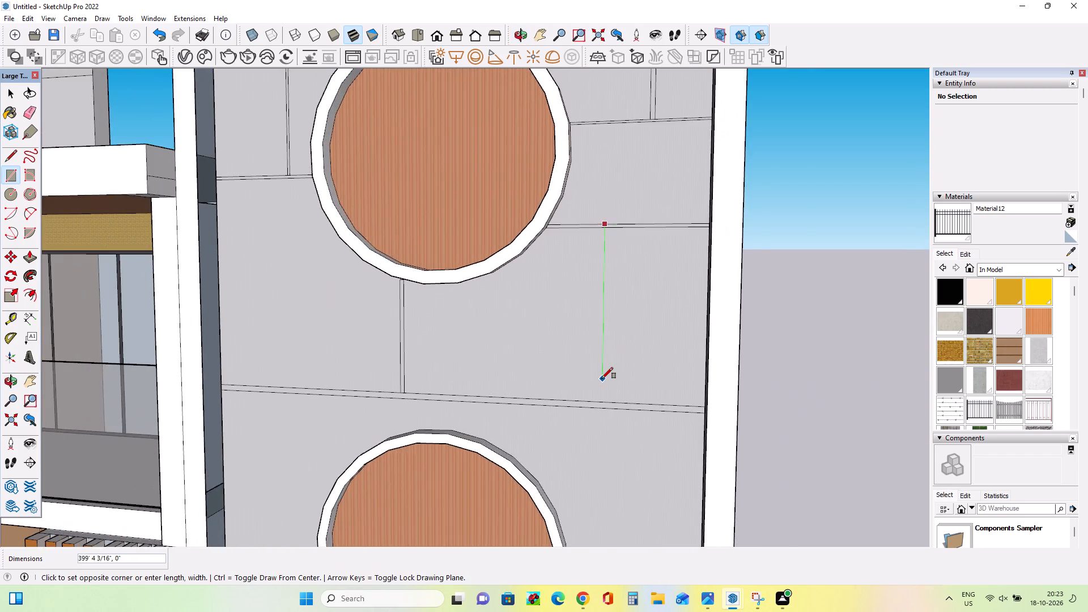
pyautogui.scroll(3, 602, 379)
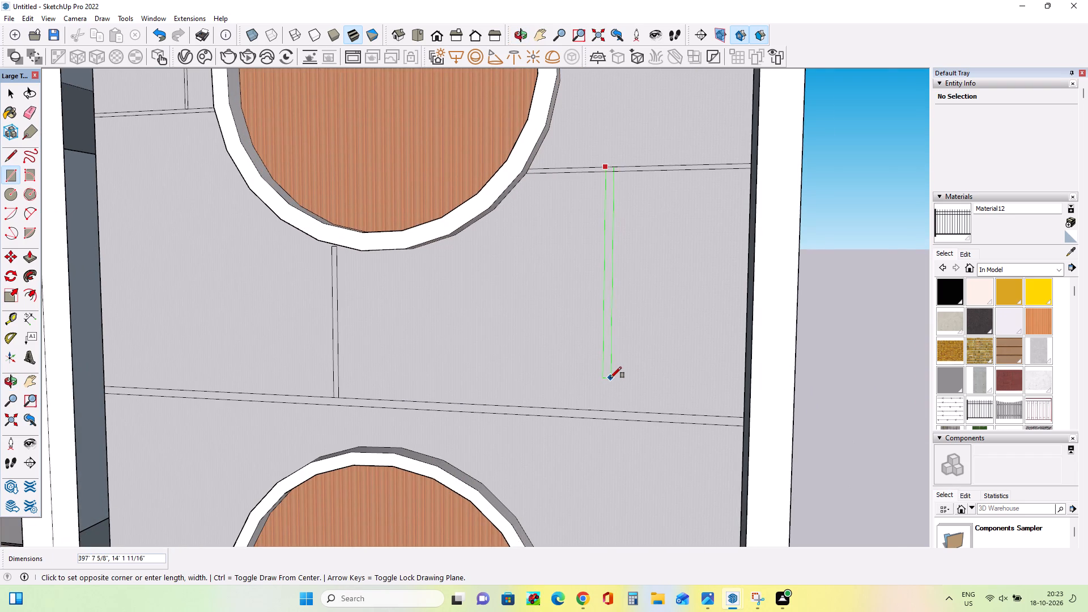
pyautogui.scroll(4, 610, 378)
pyautogui.click(609, 376)
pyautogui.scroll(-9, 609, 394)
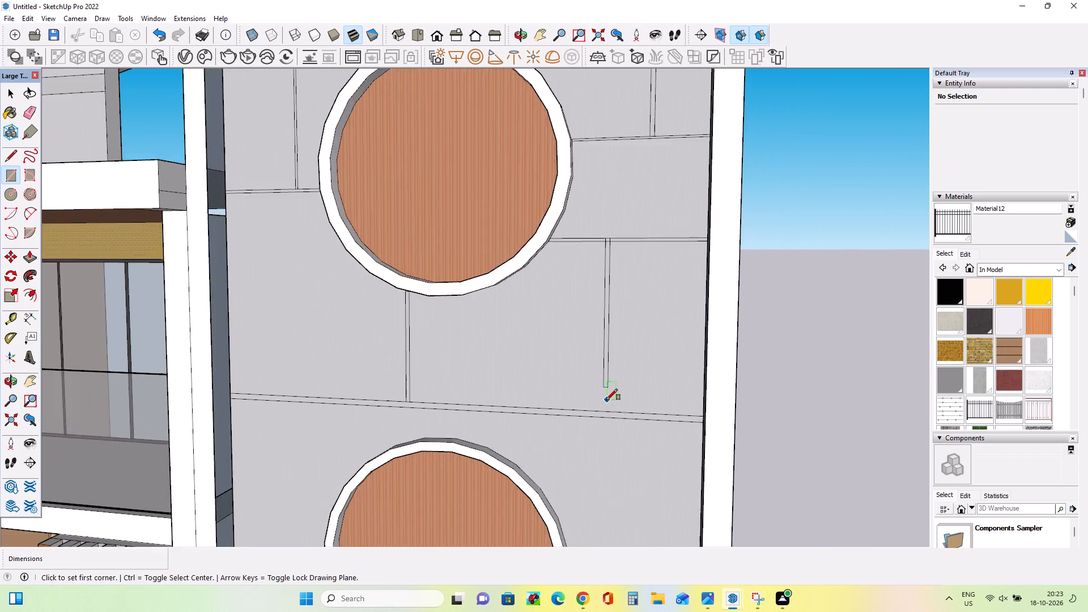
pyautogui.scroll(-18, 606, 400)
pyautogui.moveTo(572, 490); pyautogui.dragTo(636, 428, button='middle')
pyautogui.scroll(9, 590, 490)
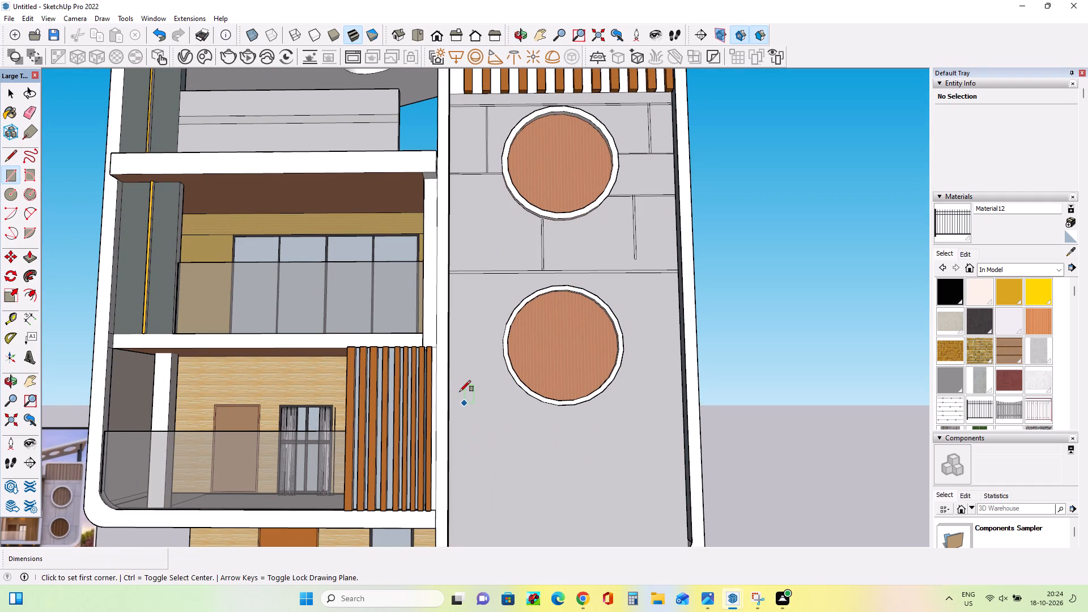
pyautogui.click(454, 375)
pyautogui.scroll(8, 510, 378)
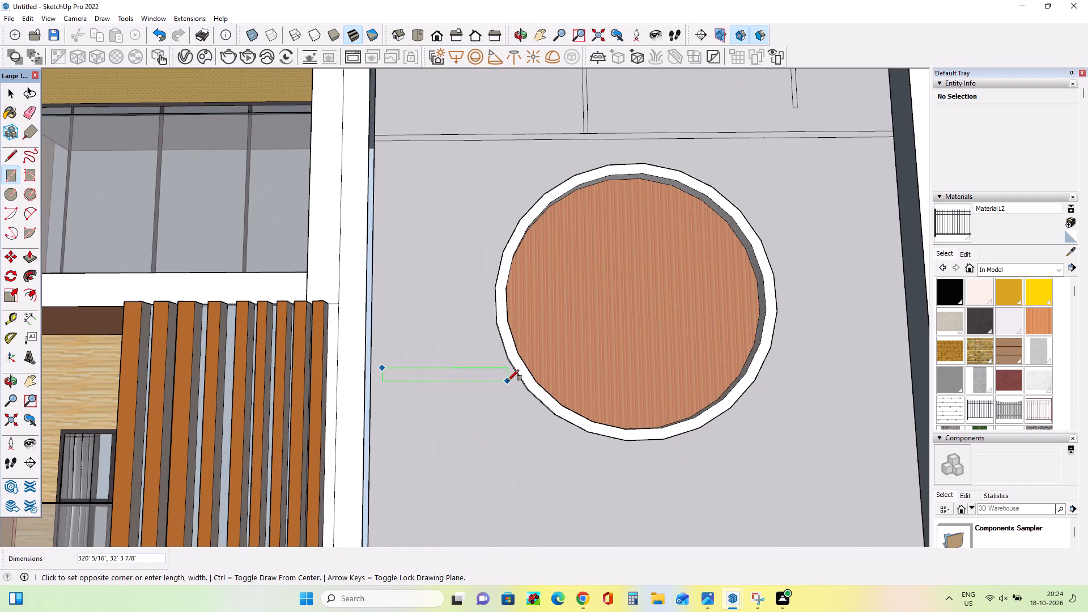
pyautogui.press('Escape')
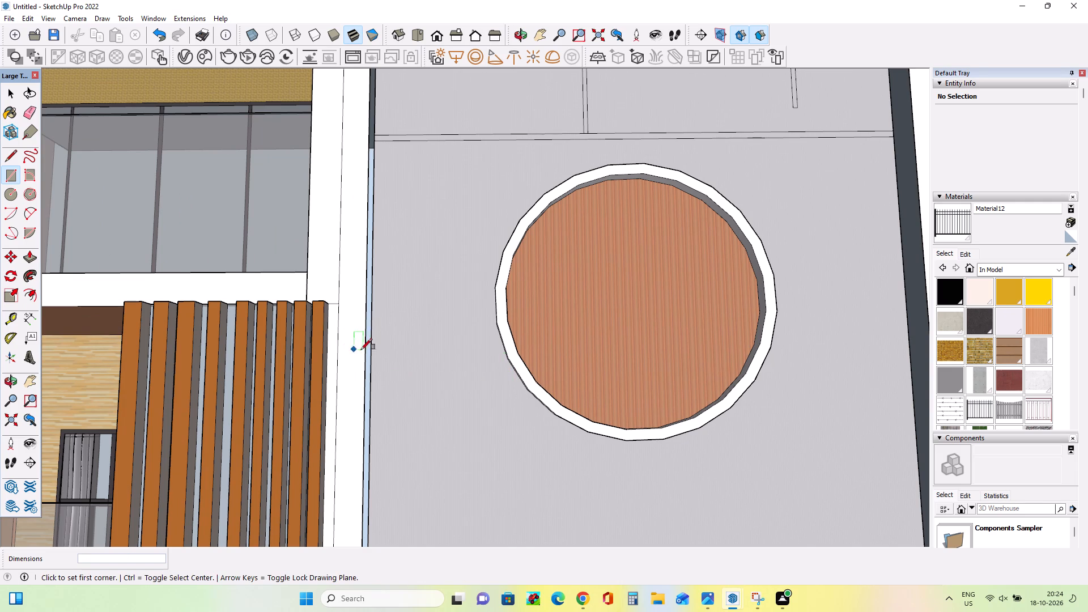
# Draw a thin horizontal rectangle from the panel's left edge to the lower-left rim of the lower round window.
pyautogui.click(373, 352)
pyautogui.moveTo(472, 372); pyautogui.dragTo(551, 330, button='middle')
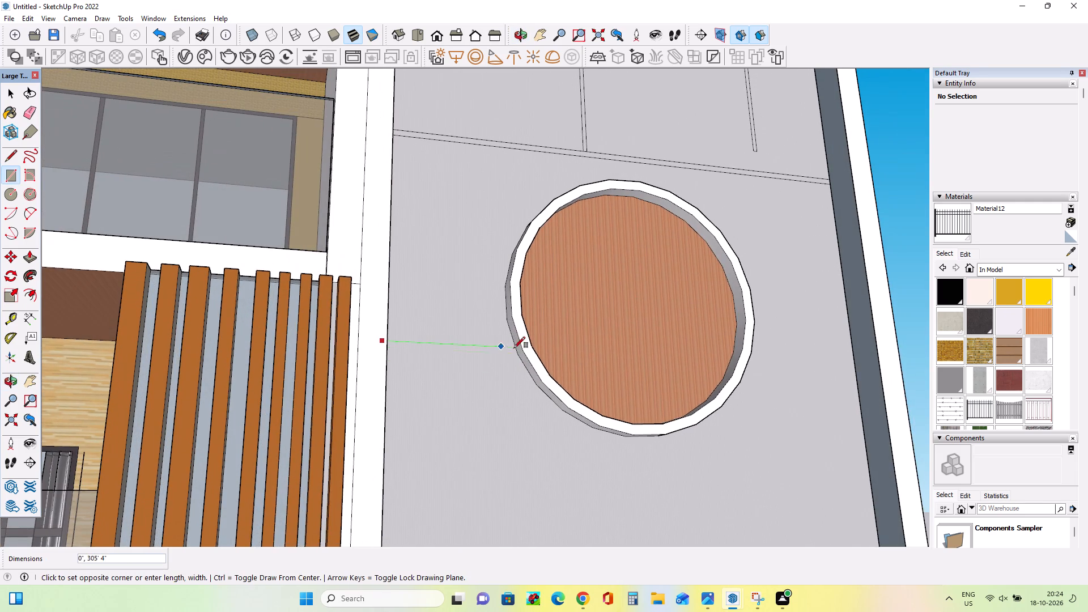
pyautogui.scroll(2, 518, 348)
pyautogui.click(516, 355)
pyautogui.scroll(-5, 442, 411)
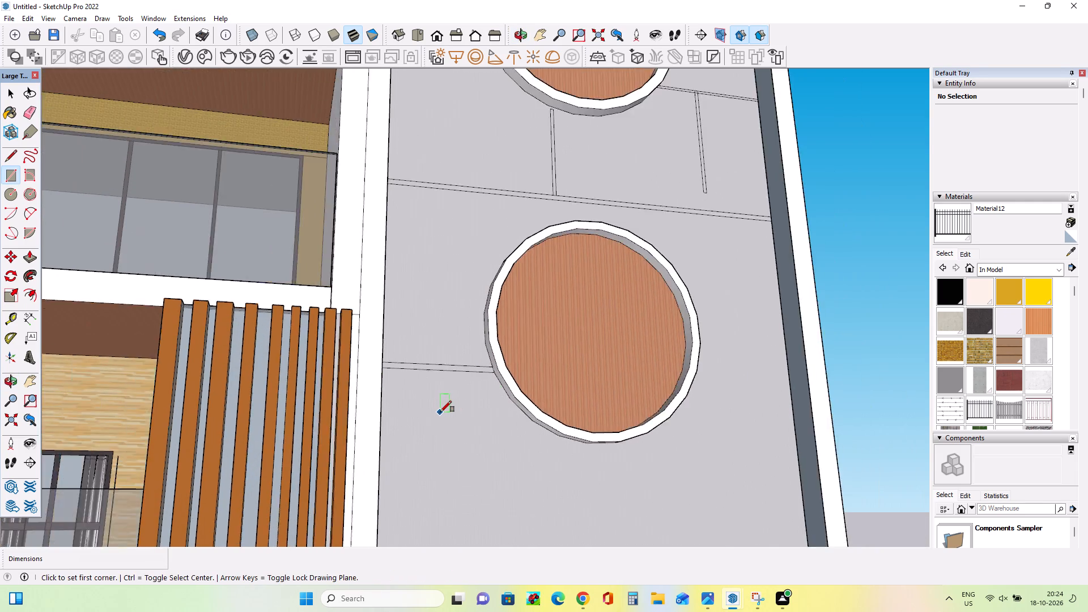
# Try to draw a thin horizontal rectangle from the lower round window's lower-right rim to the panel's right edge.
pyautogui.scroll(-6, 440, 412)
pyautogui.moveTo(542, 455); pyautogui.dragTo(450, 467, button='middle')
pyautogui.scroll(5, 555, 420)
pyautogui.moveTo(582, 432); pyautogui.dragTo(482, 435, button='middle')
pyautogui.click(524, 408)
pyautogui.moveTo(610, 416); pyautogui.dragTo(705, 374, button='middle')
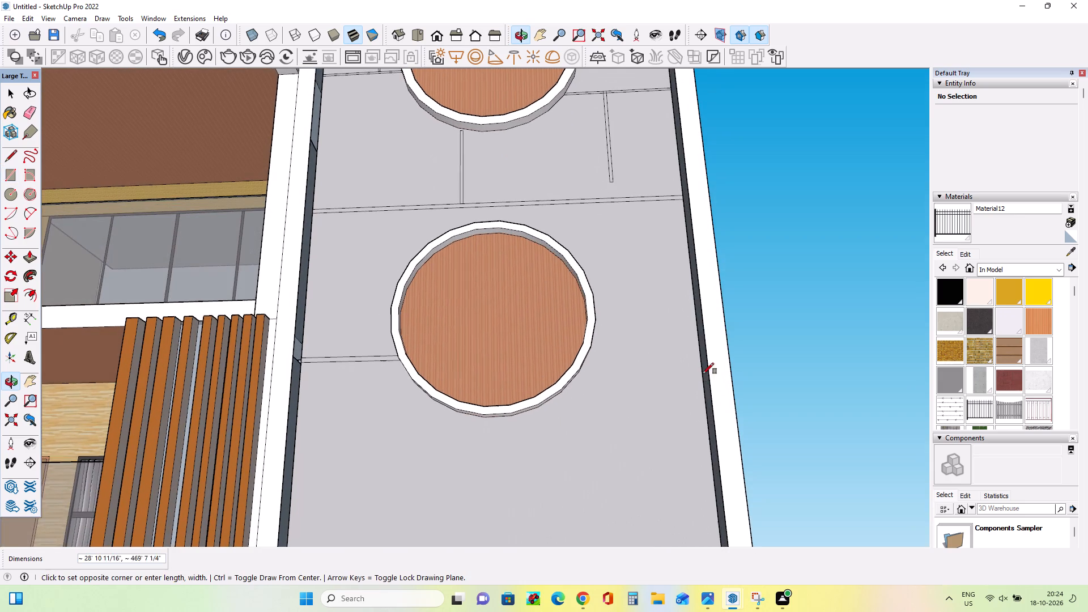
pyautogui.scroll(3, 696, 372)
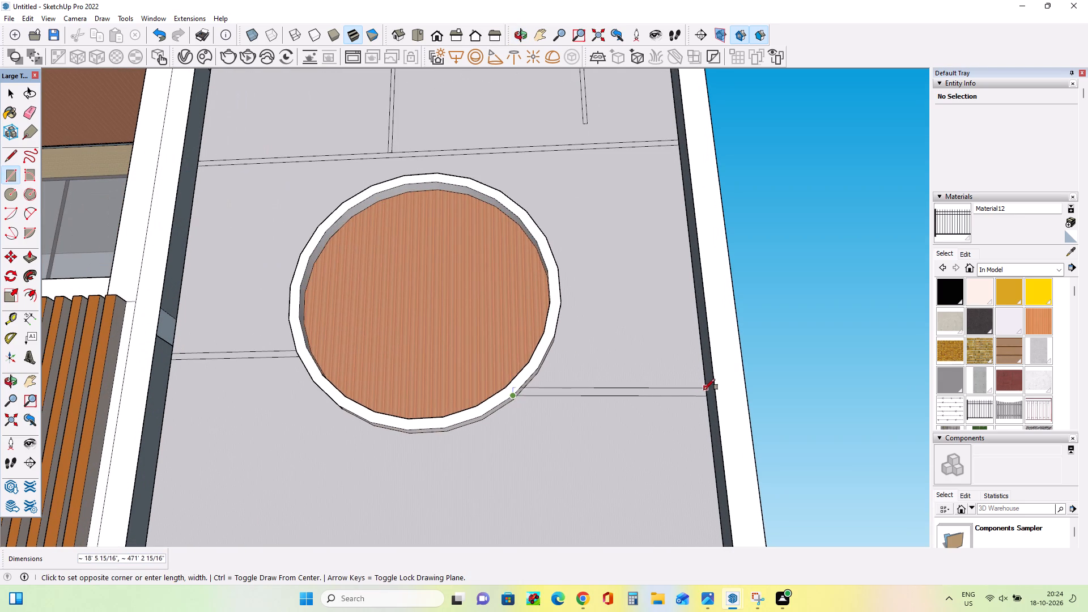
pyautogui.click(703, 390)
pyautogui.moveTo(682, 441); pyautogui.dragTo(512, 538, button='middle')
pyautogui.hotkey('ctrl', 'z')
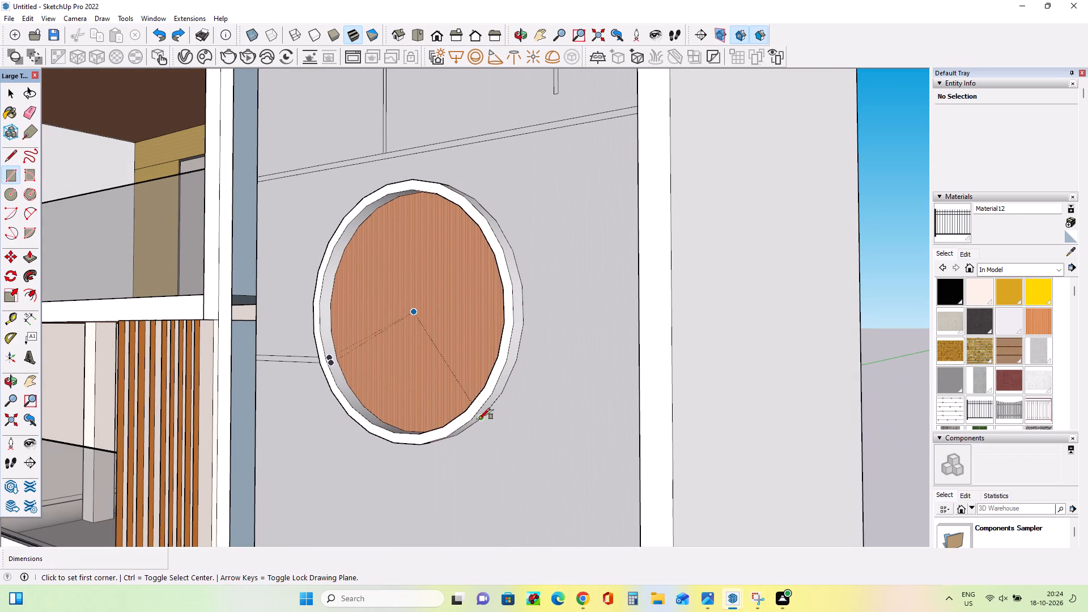
# Draw a thin horizontal rectangle about 469' long from the lower round window's lower-right rim to the panel's right edge.
pyautogui.click(479, 419)
pyautogui.moveTo(568, 441); pyautogui.dragTo(699, 419, button='middle')
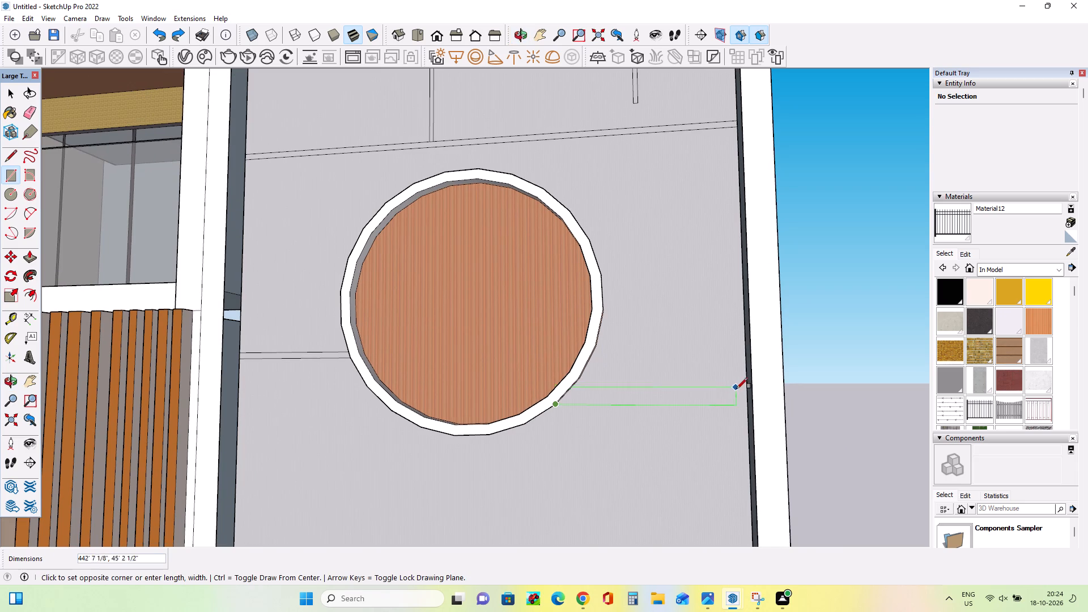
pyautogui.scroll(6, 742, 396)
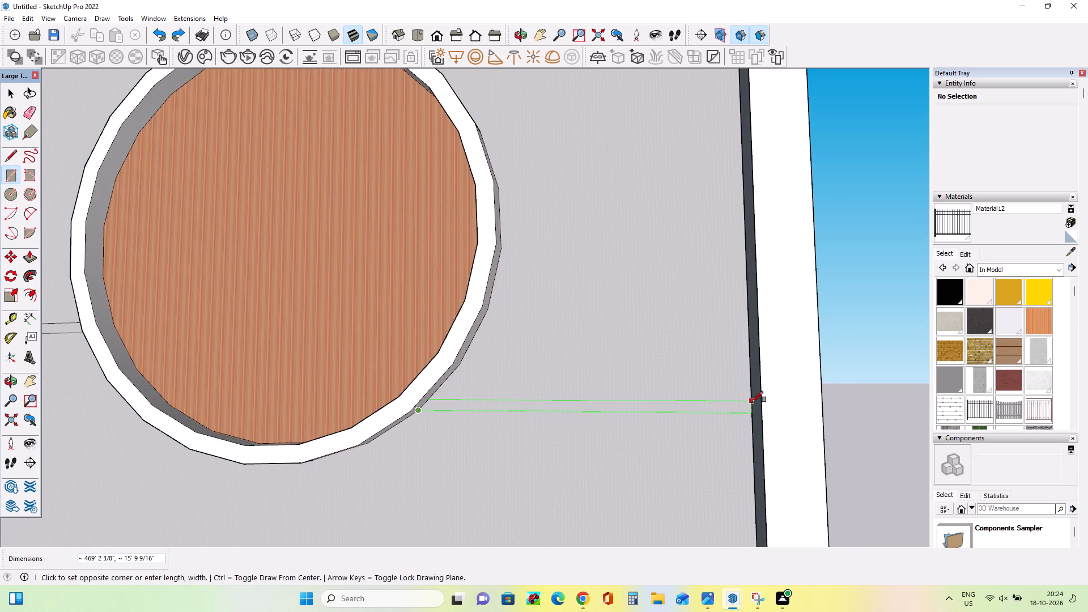
pyautogui.click(752, 406)
# Draw a narrow vertical rectangle about 693' tall from the full-width strip down to the horizontal strip at the lower round window's right.
pyautogui.scroll(-9, 705, 423)
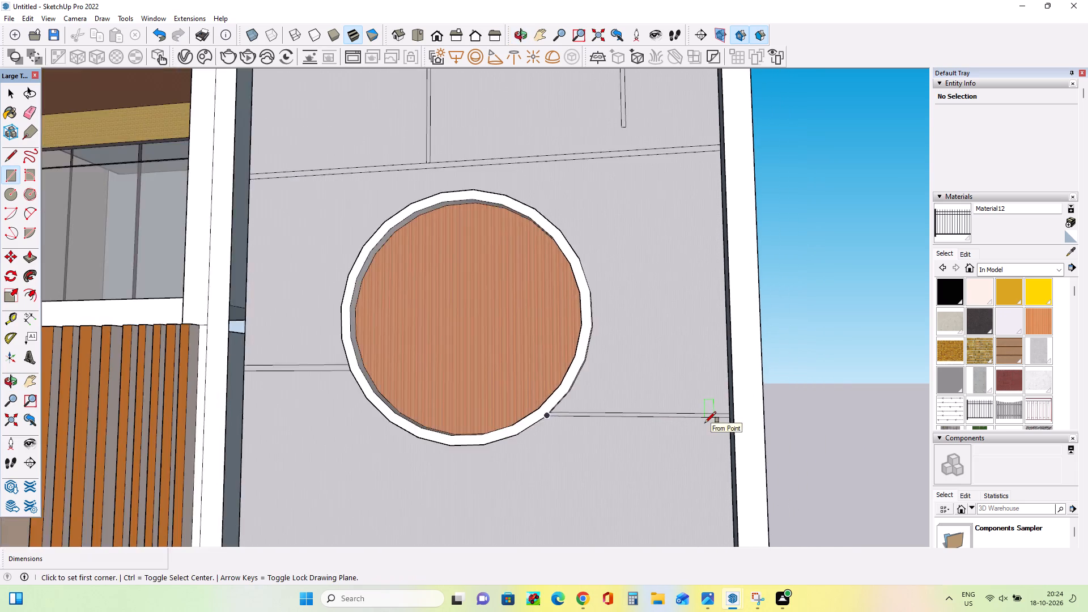
pyautogui.scroll(-3, 705, 423)
pyautogui.moveTo(709, 429); pyautogui.dragTo(749, 419, button='middle')
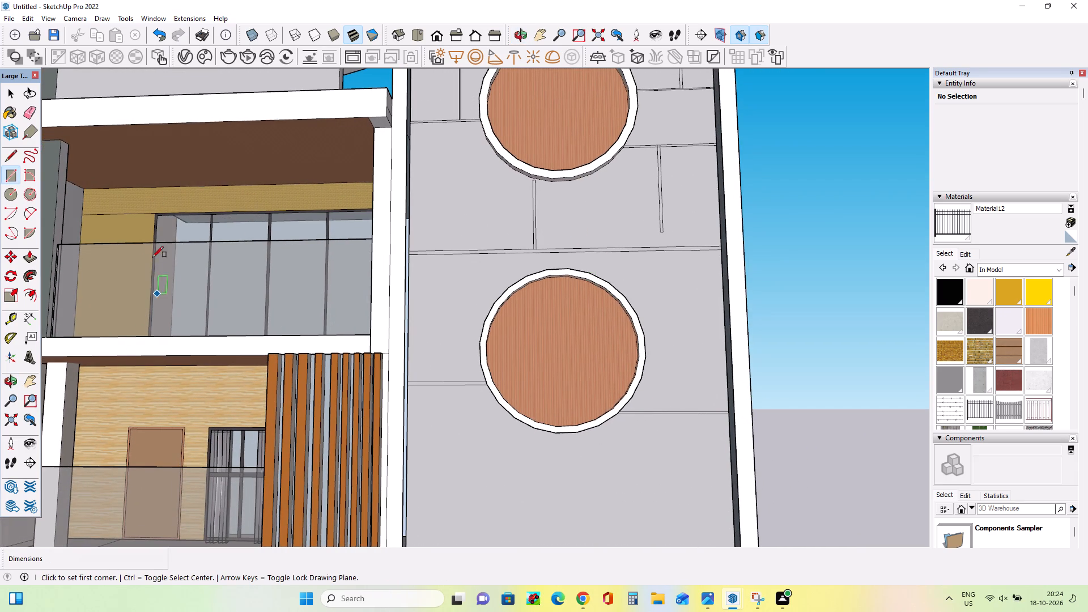
pyautogui.click(5, 169)
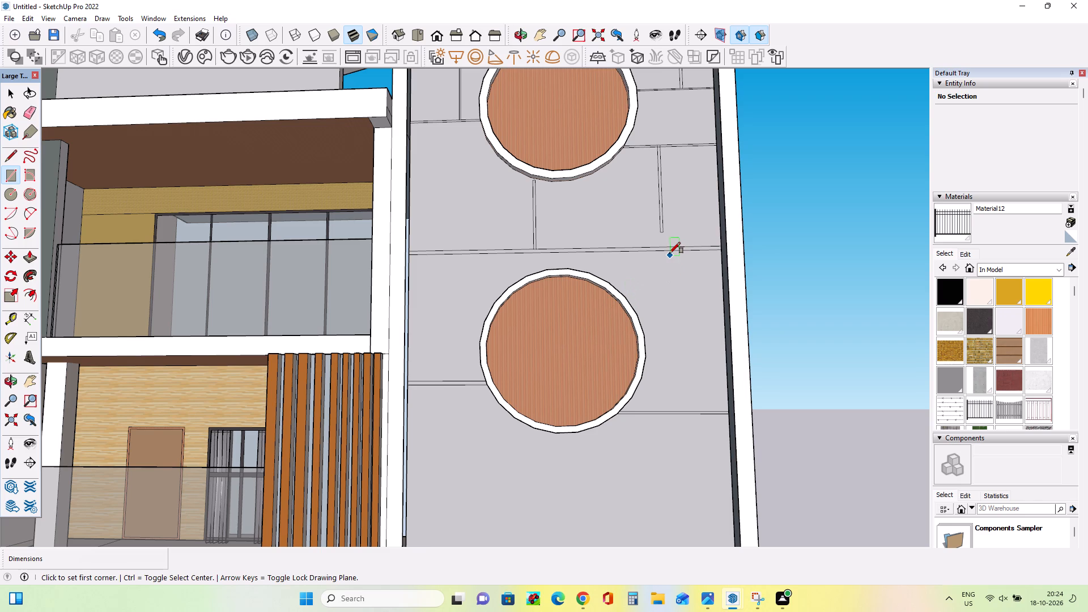
pyautogui.click(669, 253)
pyautogui.scroll(6, 694, 411)
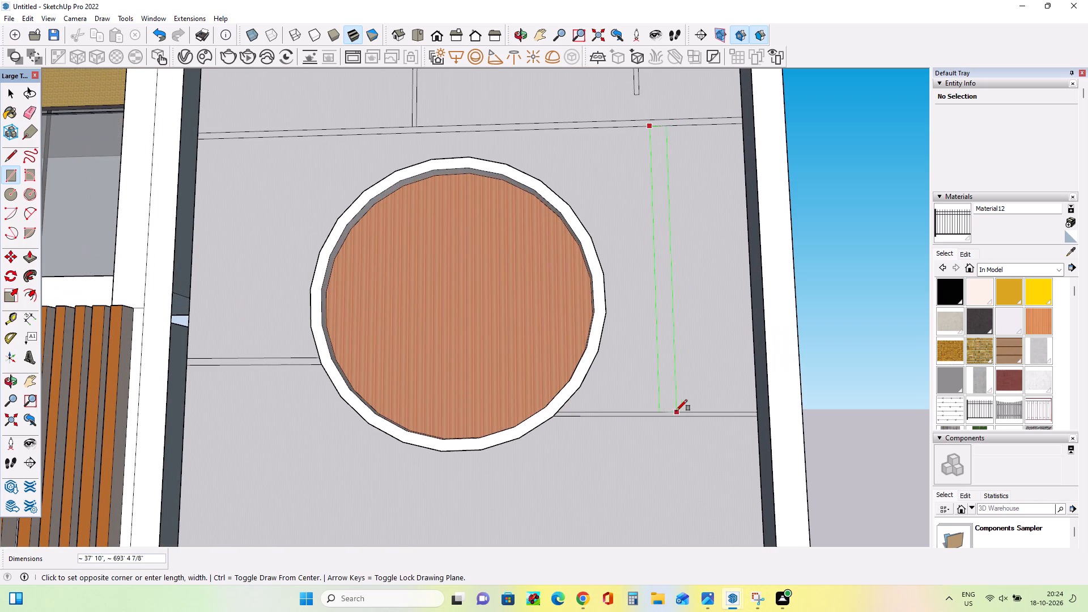
pyautogui.click(668, 410)
# Draw a narrow vertical rectangle about 579' tall from the short strip left of the lower round window up to the full-width strip.
pyautogui.scroll(-3, 650, 439)
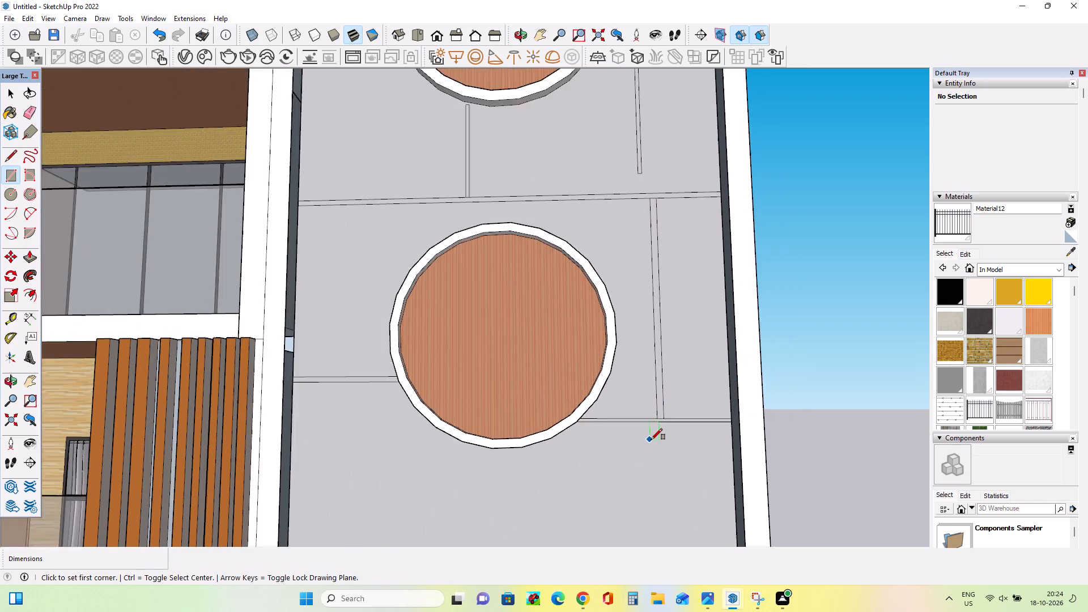
pyautogui.scroll(-2, 651, 440)
pyautogui.scroll(1, 651, 440)
pyautogui.scroll(-13, 651, 440)
pyautogui.moveTo(662, 454); pyautogui.dragTo(676, 530, button='middle')
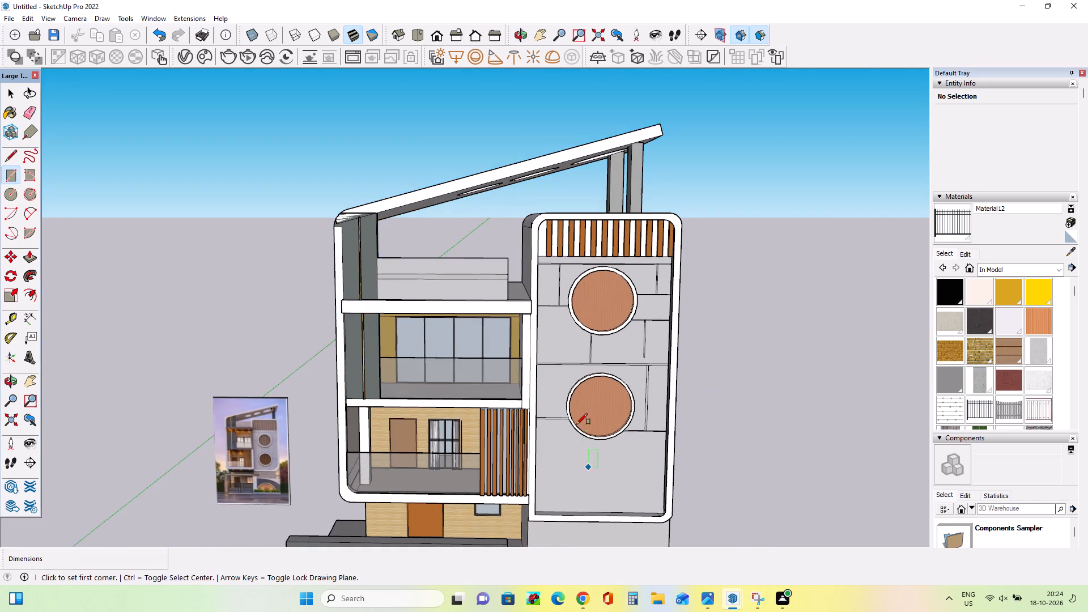
pyautogui.scroll(10, 574, 411)
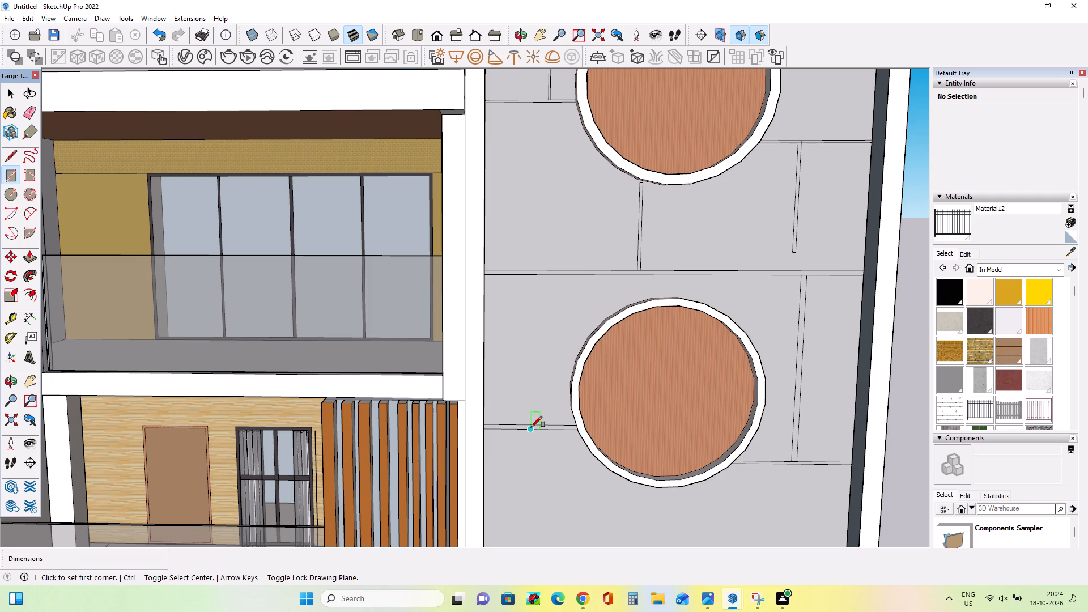
pyautogui.click(531, 424)
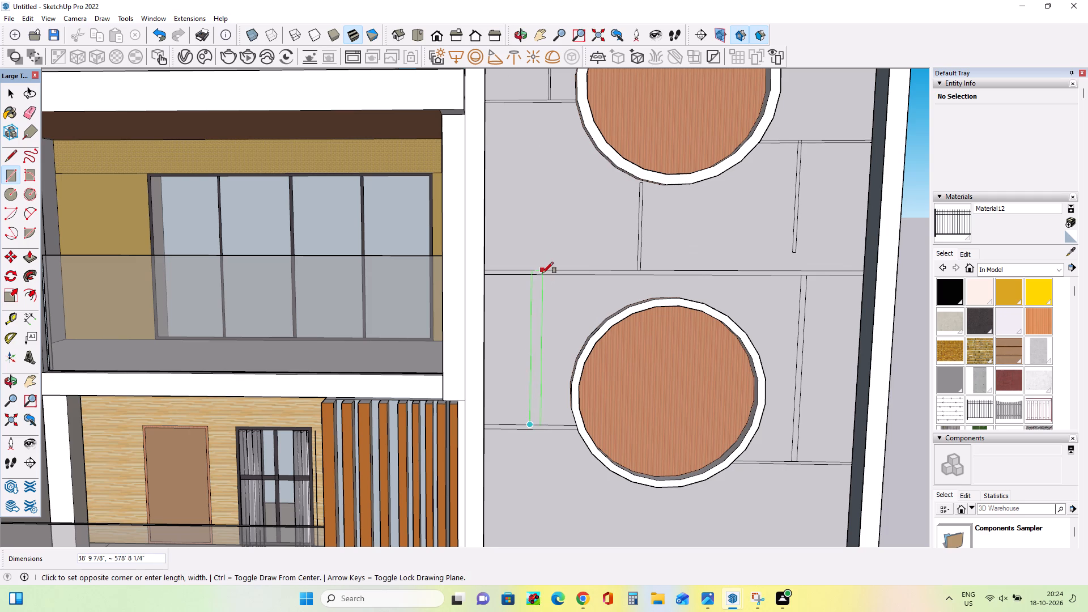
pyautogui.scroll(4, 542, 273)
pyautogui.click(534, 274)
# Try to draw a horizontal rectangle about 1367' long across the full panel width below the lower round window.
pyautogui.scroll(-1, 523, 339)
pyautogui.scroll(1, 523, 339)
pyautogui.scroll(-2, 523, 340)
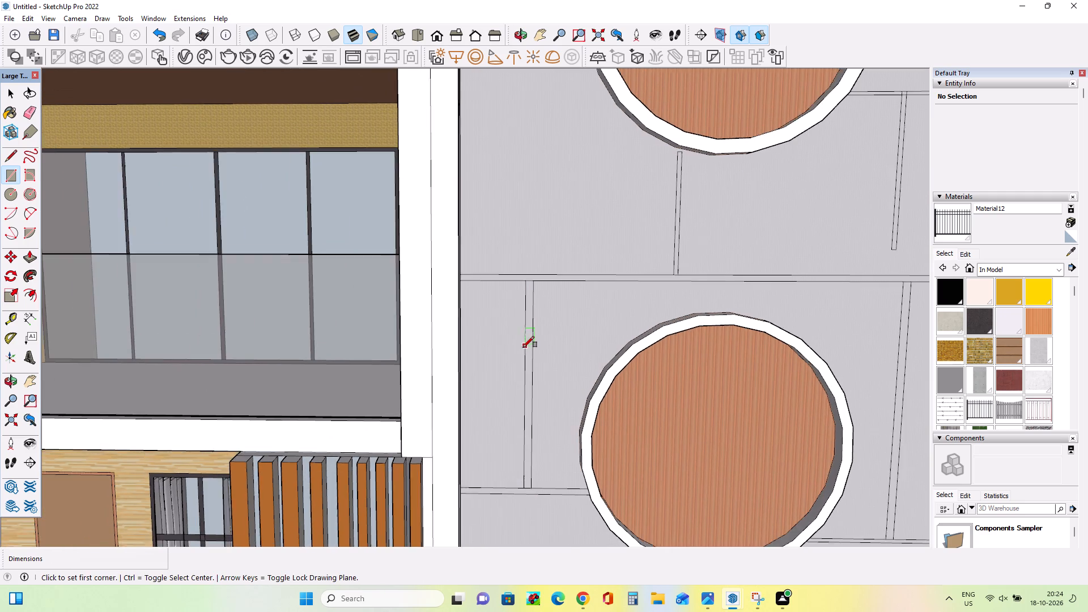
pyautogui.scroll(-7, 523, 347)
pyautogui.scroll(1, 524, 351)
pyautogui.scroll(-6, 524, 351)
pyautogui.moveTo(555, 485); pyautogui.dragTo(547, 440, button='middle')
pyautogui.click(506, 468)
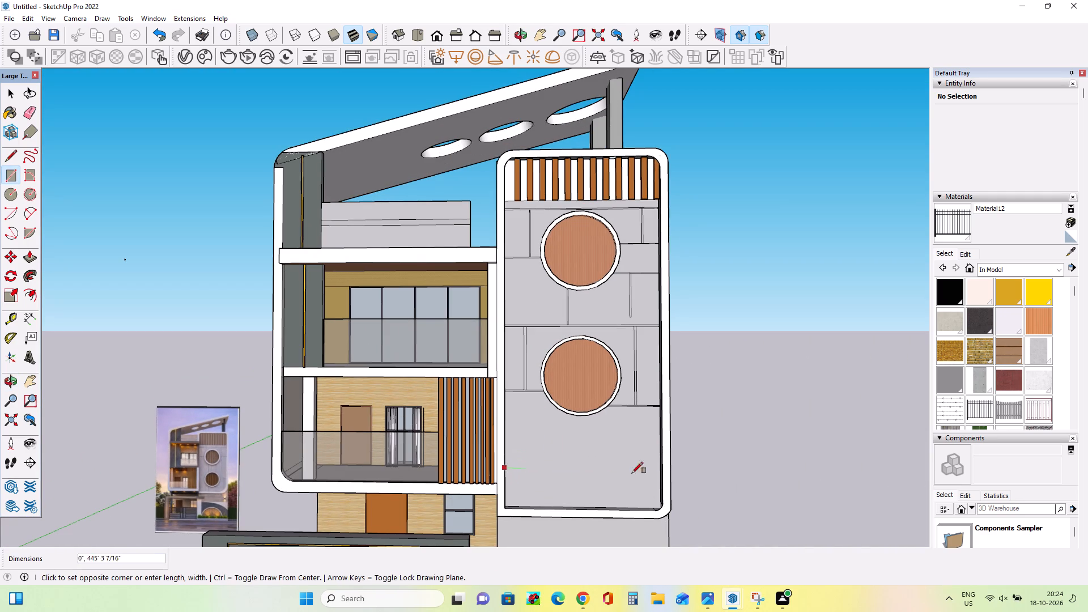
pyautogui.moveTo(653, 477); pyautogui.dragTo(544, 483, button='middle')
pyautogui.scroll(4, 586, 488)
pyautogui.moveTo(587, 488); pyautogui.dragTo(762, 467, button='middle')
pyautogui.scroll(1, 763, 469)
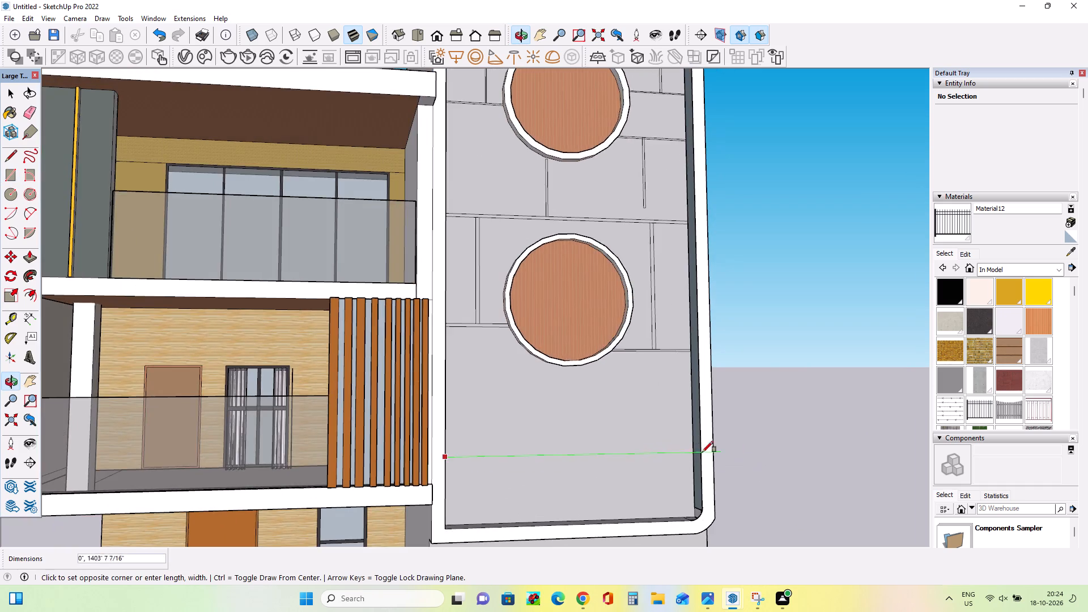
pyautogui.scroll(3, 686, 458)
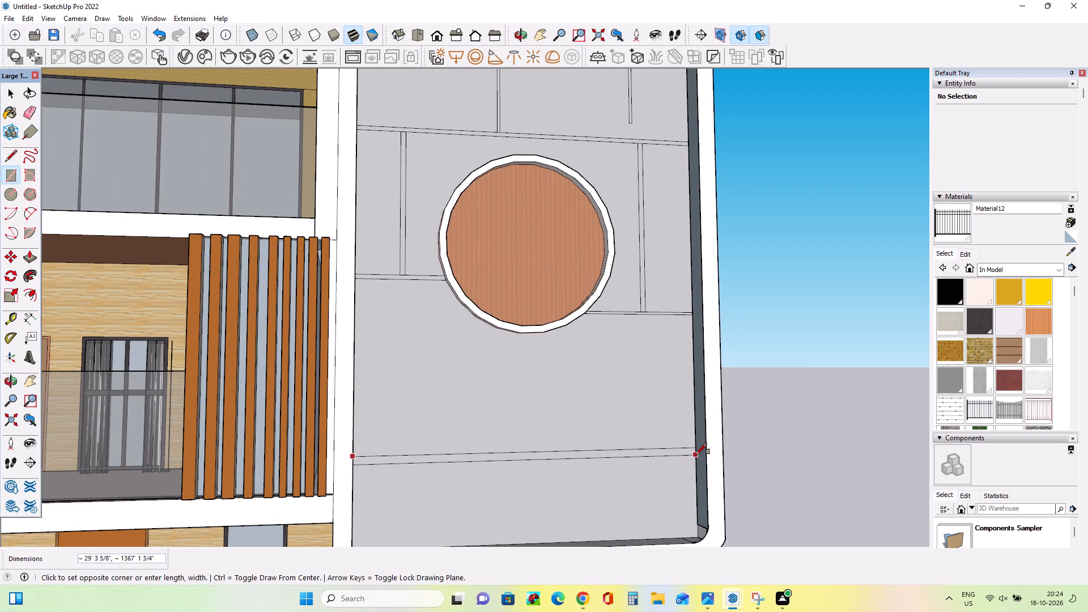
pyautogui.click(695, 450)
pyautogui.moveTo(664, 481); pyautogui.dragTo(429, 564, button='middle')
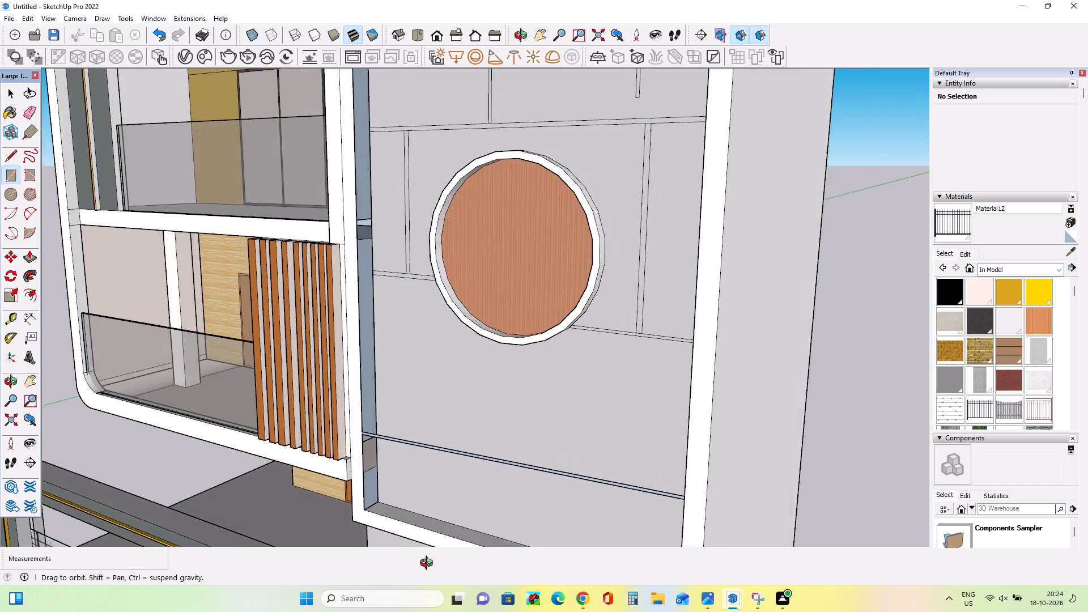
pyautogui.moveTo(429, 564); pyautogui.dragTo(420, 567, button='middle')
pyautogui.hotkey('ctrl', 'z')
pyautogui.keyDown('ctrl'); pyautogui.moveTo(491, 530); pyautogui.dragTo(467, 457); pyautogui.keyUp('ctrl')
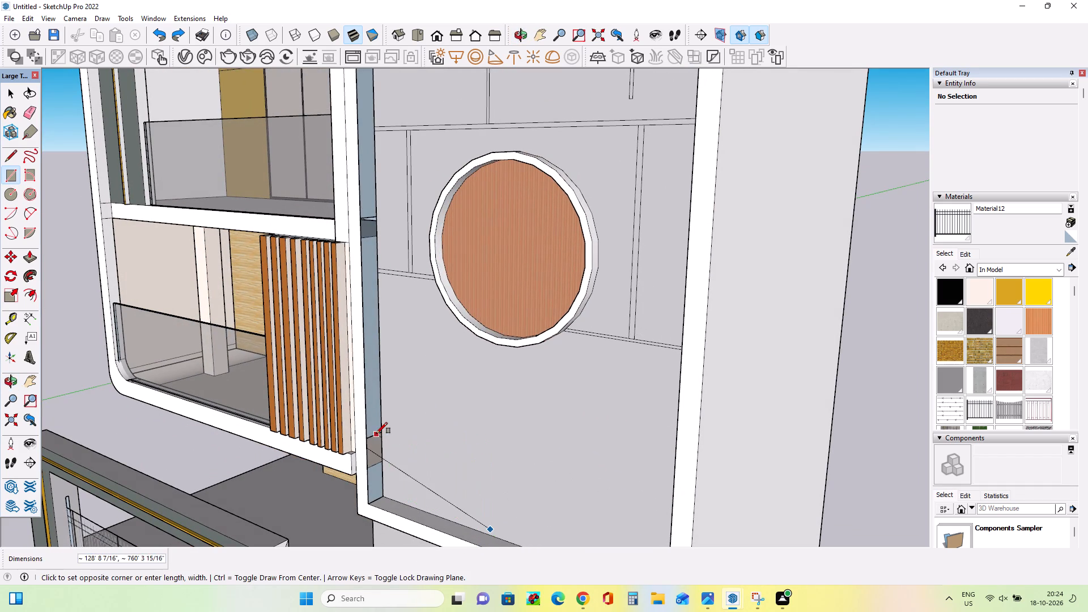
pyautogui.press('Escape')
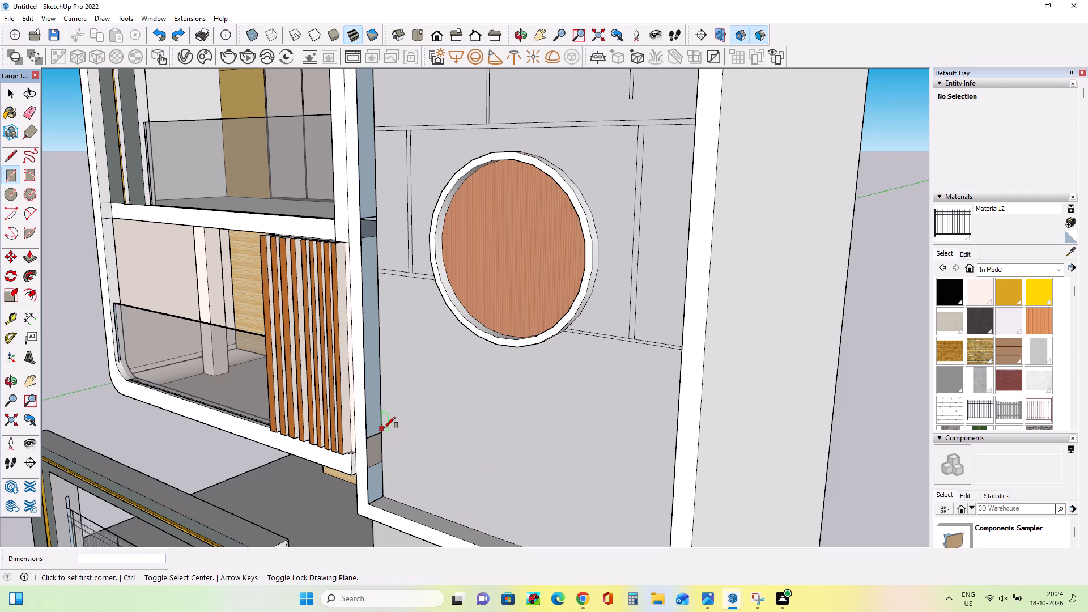
# Draw a thin horizontal rectangle about 18' 11" by 1364' across the full panel width below the lower round window.
pyautogui.click(384, 428)
pyautogui.moveTo(505, 473); pyautogui.dragTo(768, 449, button='middle')
pyautogui.scroll(2, 785, 407)
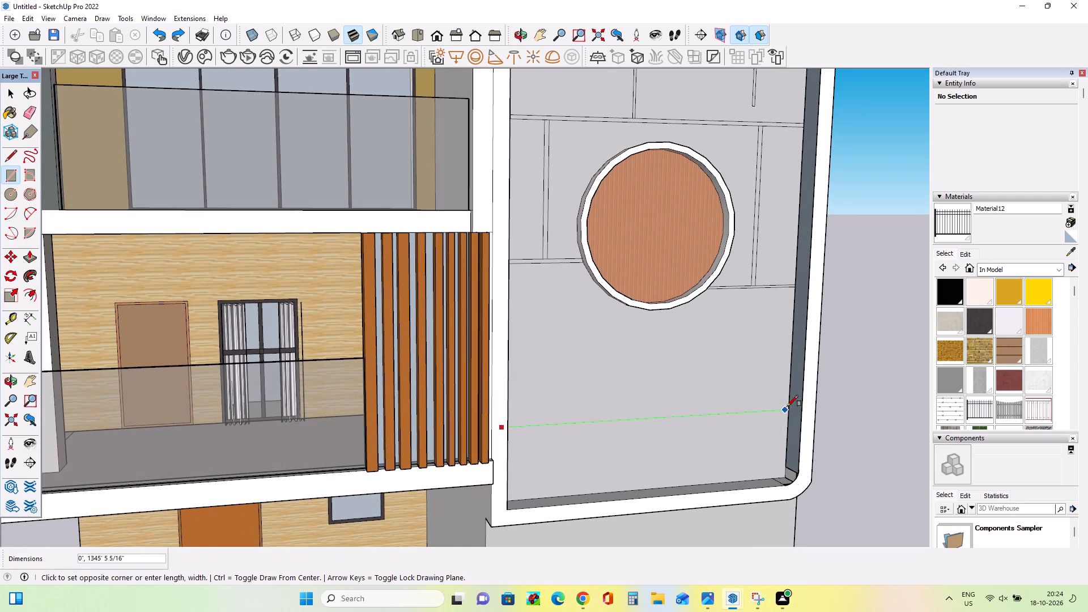
pyautogui.scroll(6, 787, 406)
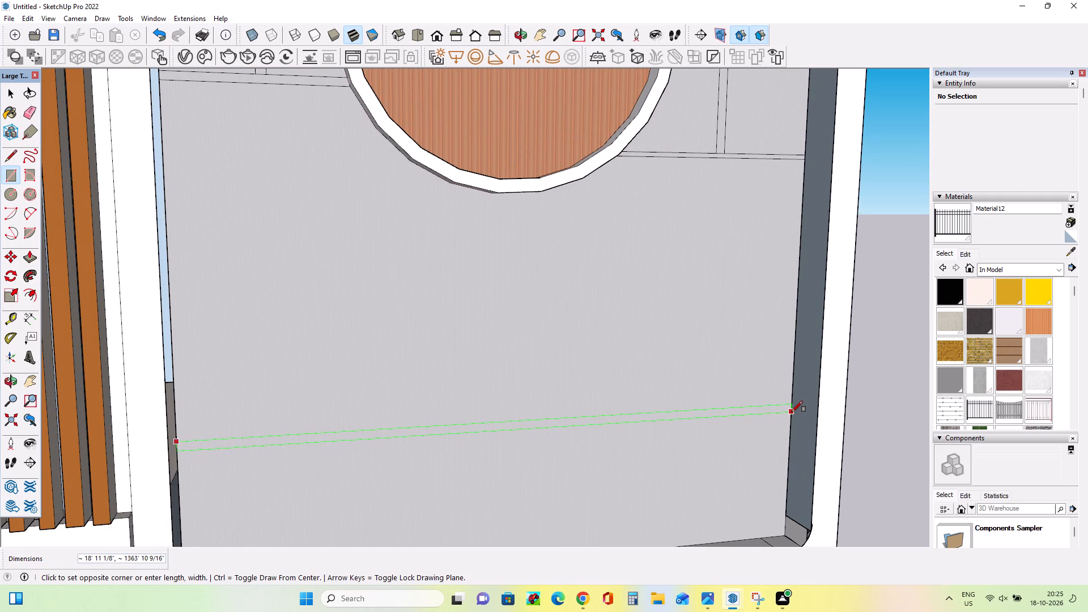
pyautogui.click(792, 411)
# Draw a narrow vertical rectangle about 18' 10" by 486' from the lower round window's bottom rim down to the lowest full-width strip.
pyautogui.scroll(-3, 717, 470)
pyautogui.scroll(-5, 661, 481)
pyautogui.scroll(1, 661, 481)
pyautogui.moveTo(656, 482); pyautogui.dragTo(544, 484, button='middle')
pyautogui.moveTo(593, 359); pyautogui.dragTo(643, 291, button='middle')
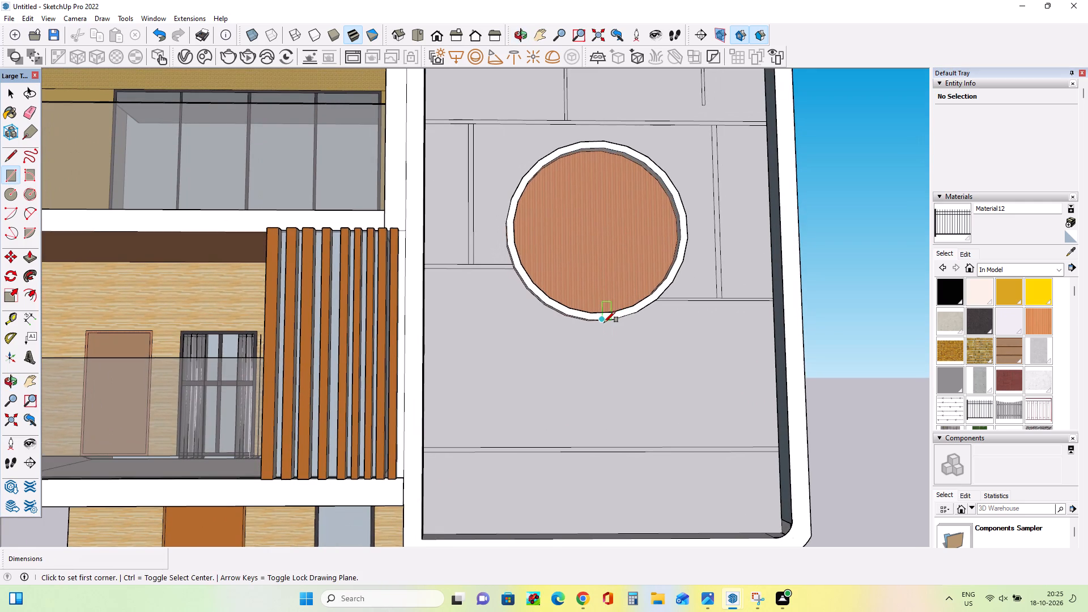
pyautogui.scroll(4, 602, 338)
pyautogui.moveTo(603, 328); pyautogui.dragTo(618, 275, button='middle')
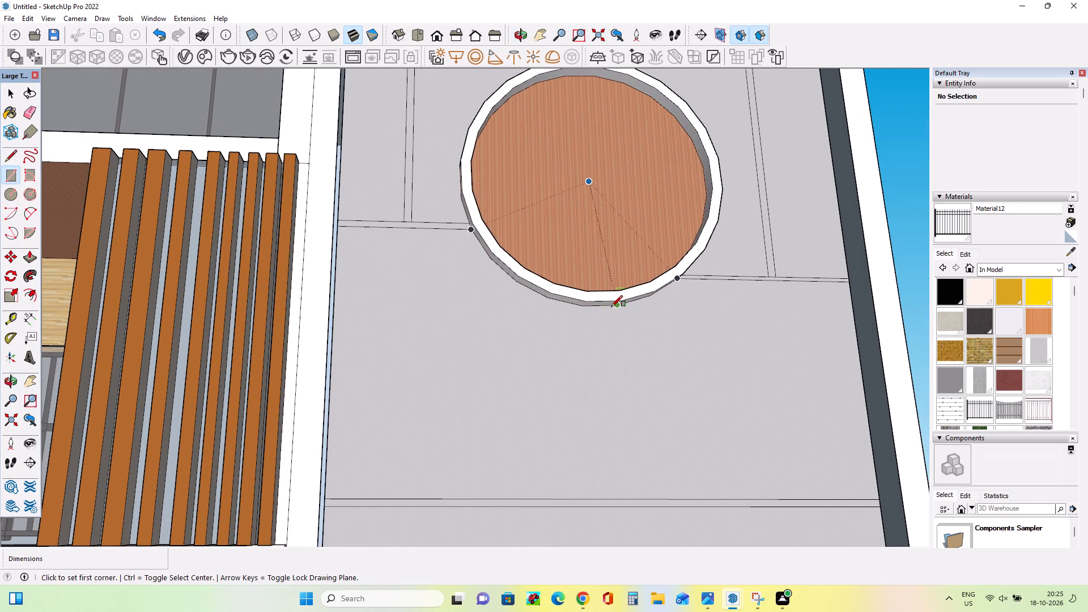
pyautogui.click(606, 308)
pyautogui.moveTo(603, 482); pyautogui.dragTo(564, 542, button='middle')
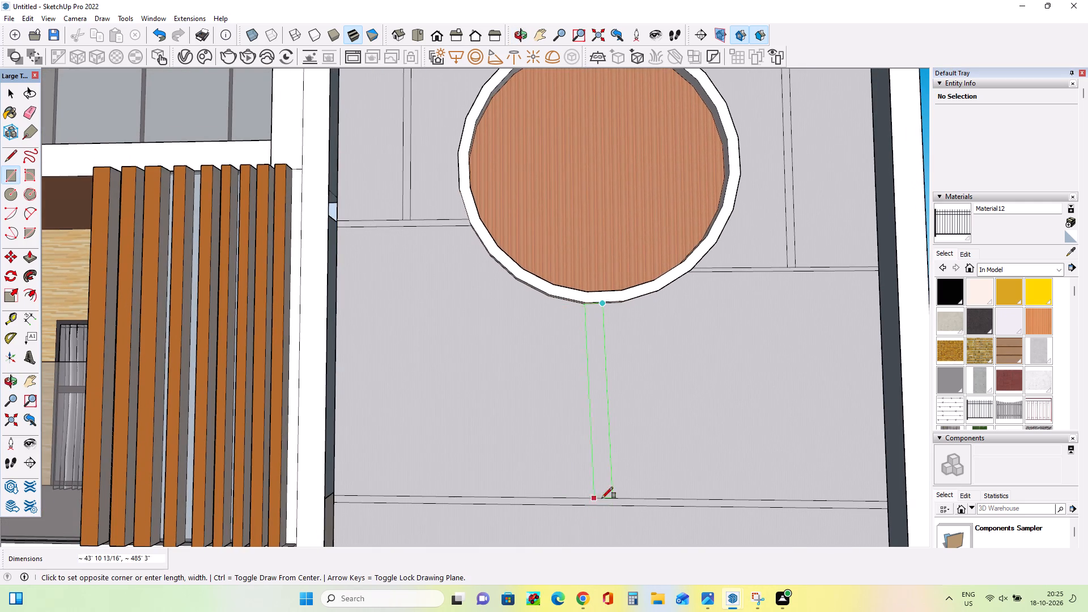
pyautogui.scroll(3, 611, 495)
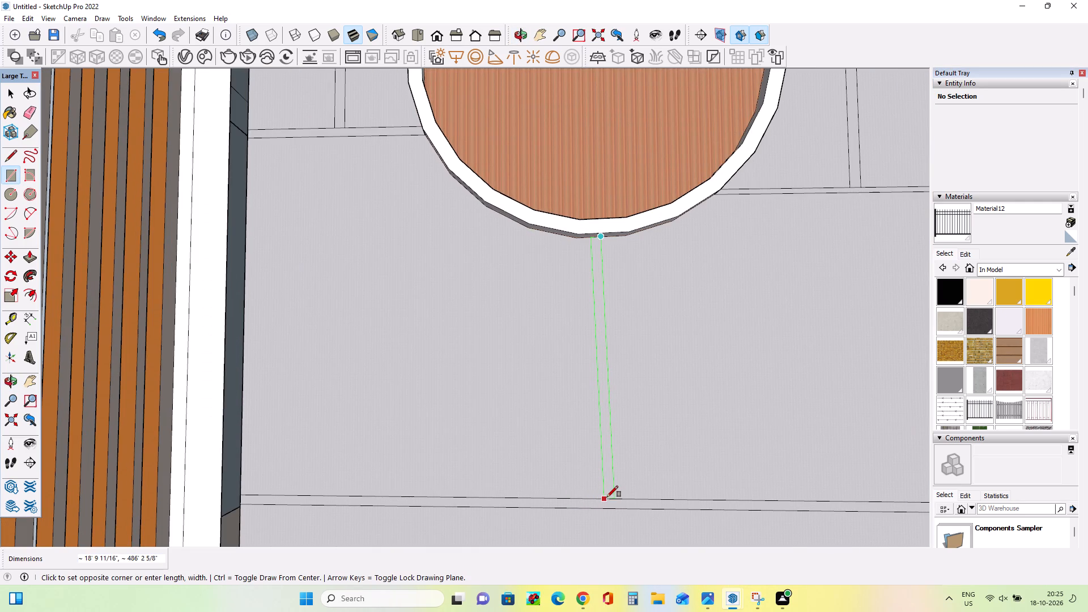
pyautogui.click(607, 497)
# Draw a narrow vertical rectangle about 18' 6" by 288' from just below the lowest full-width strip to the panel's bottom edge.
pyautogui.moveTo(648, 505); pyautogui.dragTo(545, 519, button='middle')
pyautogui.scroll(-3, 545, 519)
pyautogui.moveTo(574, 517); pyautogui.dragTo(516, 481, button='middle')
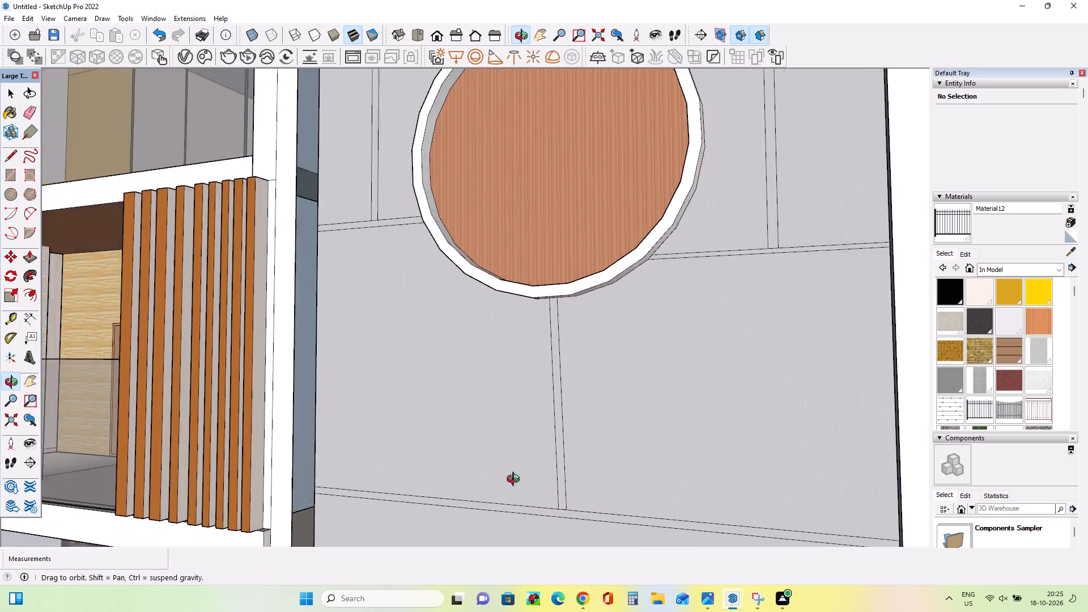
pyautogui.moveTo(516, 481); pyautogui.dragTo(617, 491, button='middle')
pyautogui.scroll(-4, 617, 491)
pyautogui.scroll(-3, 668, 502)
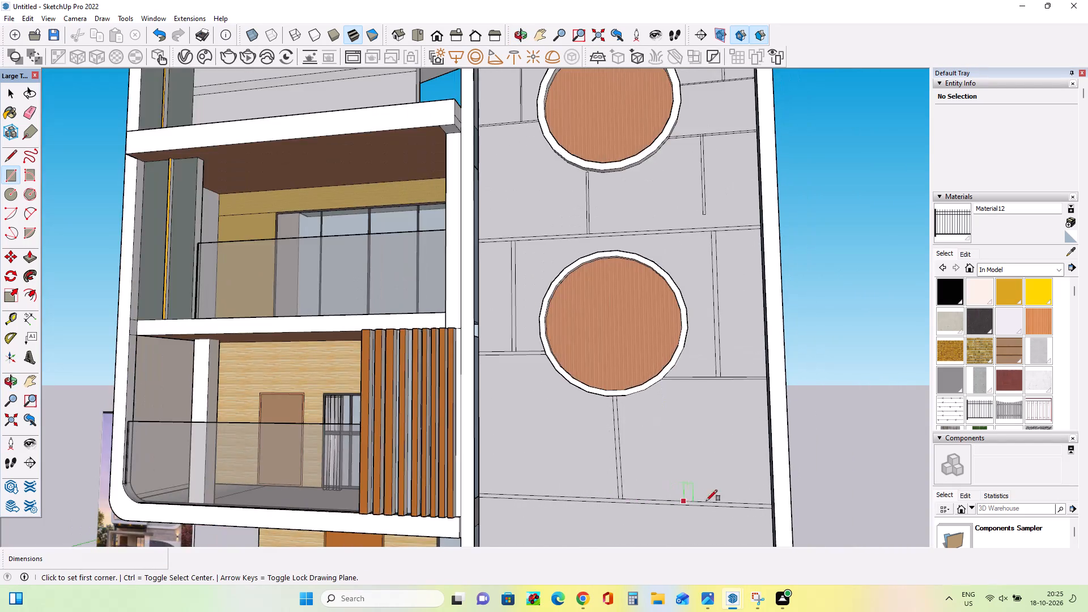
pyautogui.scroll(-3, 706, 501)
pyautogui.moveTo(782, 517); pyautogui.dragTo(849, 513, button='middle')
pyautogui.scroll(-8, 582, 499)
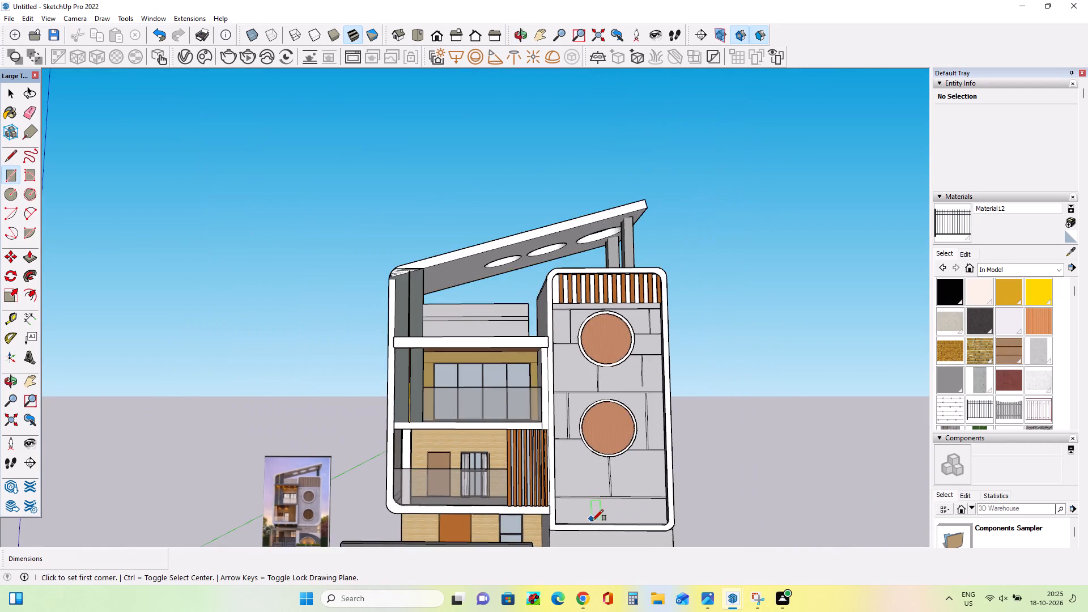
pyautogui.scroll(9, 592, 521)
pyautogui.click(581, 469)
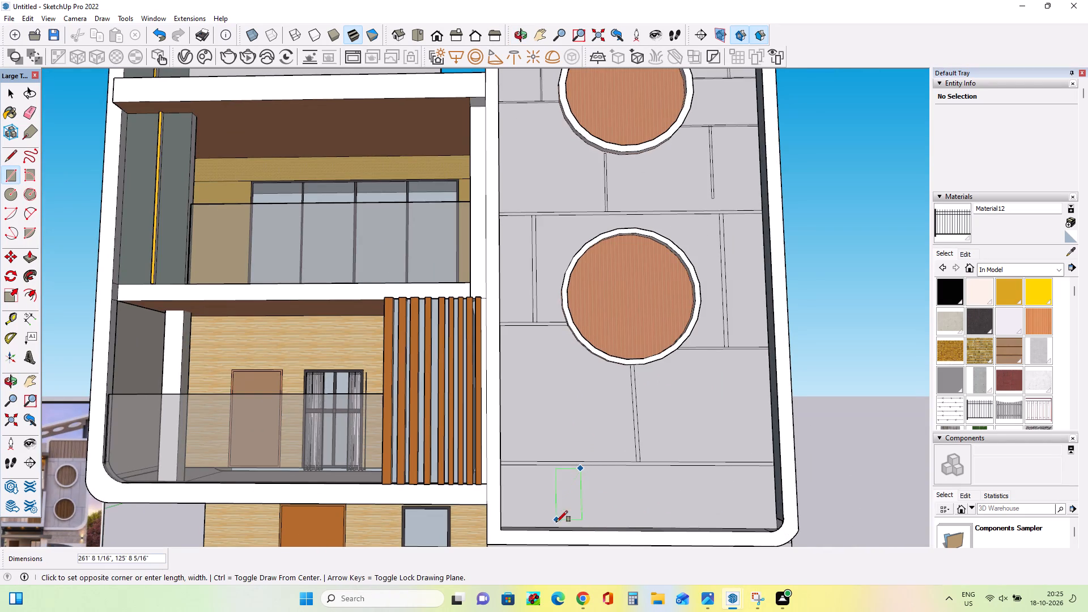
pyautogui.scroll(1, 556, 522)
pyautogui.moveTo(558, 526); pyautogui.dragTo(534, 598, button='middle')
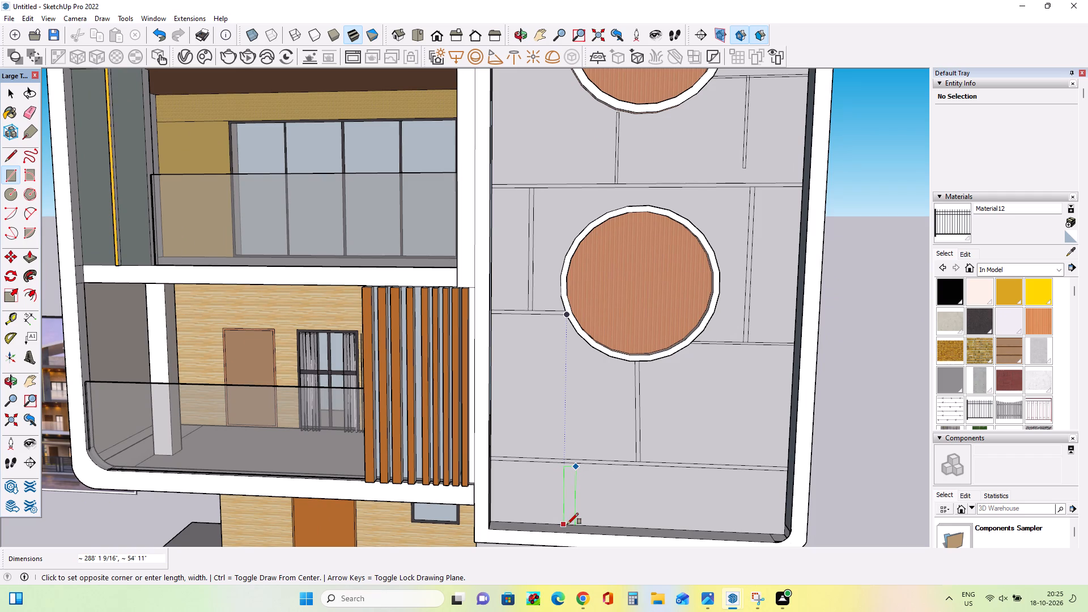
pyautogui.scroll(9, 568, 524)
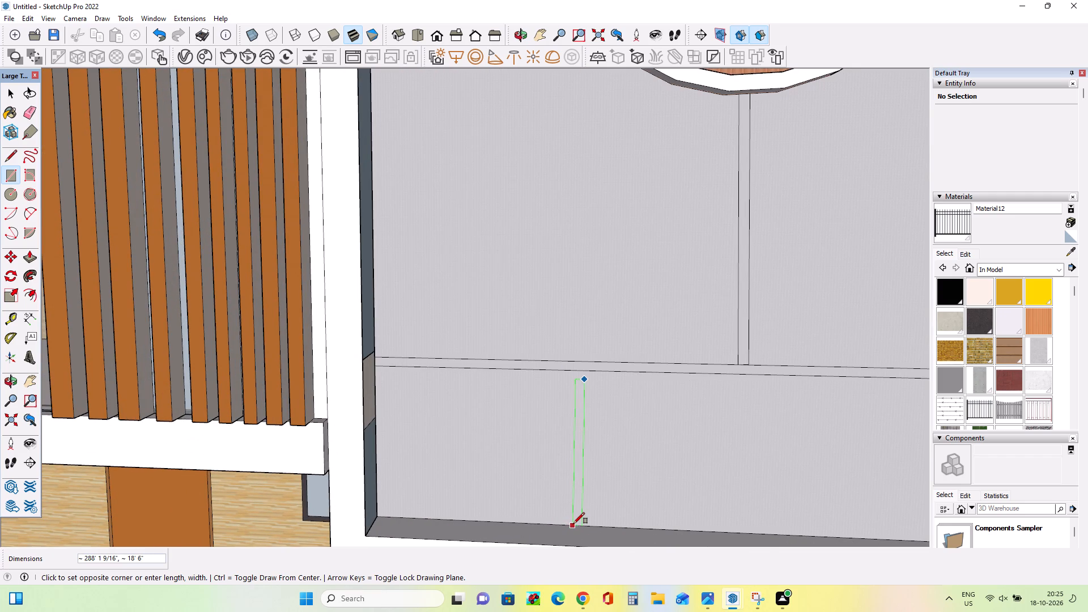
pyautogui.click(575, 523)
pyautogui.scroll(-3, 543, 523)
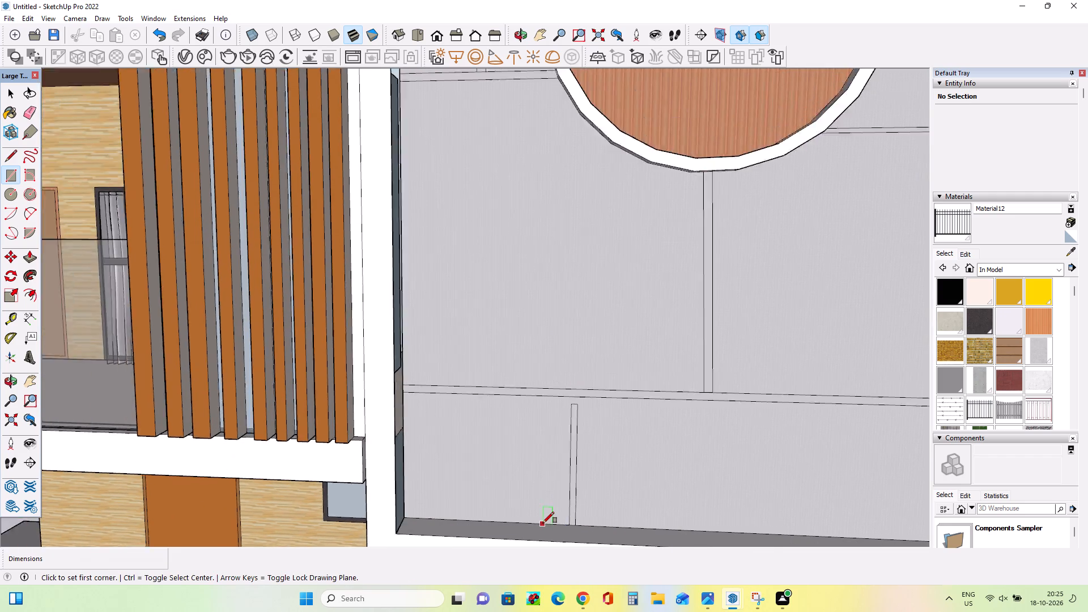
# Draw a second narrow vertical rectangle, about 15' 8" by 303', from the lowest full-width strip down towards the panel's bottom edge.
pyautogui.scroll(-13, 542, 521)
pyautogui.moveTo(633, 535); pyautogui.dragTo(662, 500, button='middle')
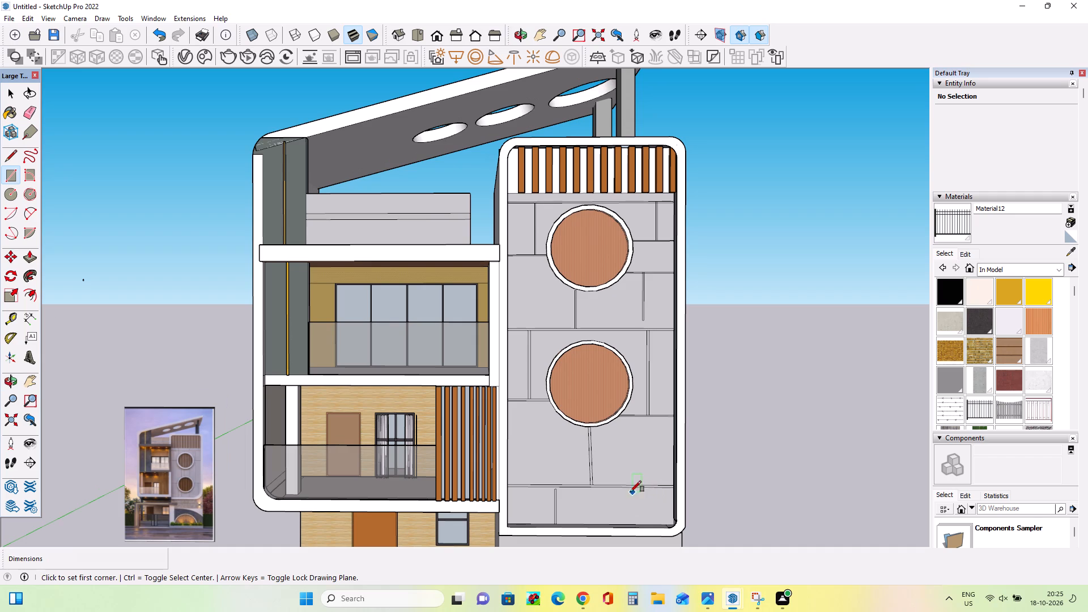
pyautogui.click(622, 488)
pyautogui.scroll(5, 624, 516)
pyautogui.moveTo(626, 523); pyautogui.dragTo(622, 581, button='middle')
pyautogui.scroll(3, 613, 519)
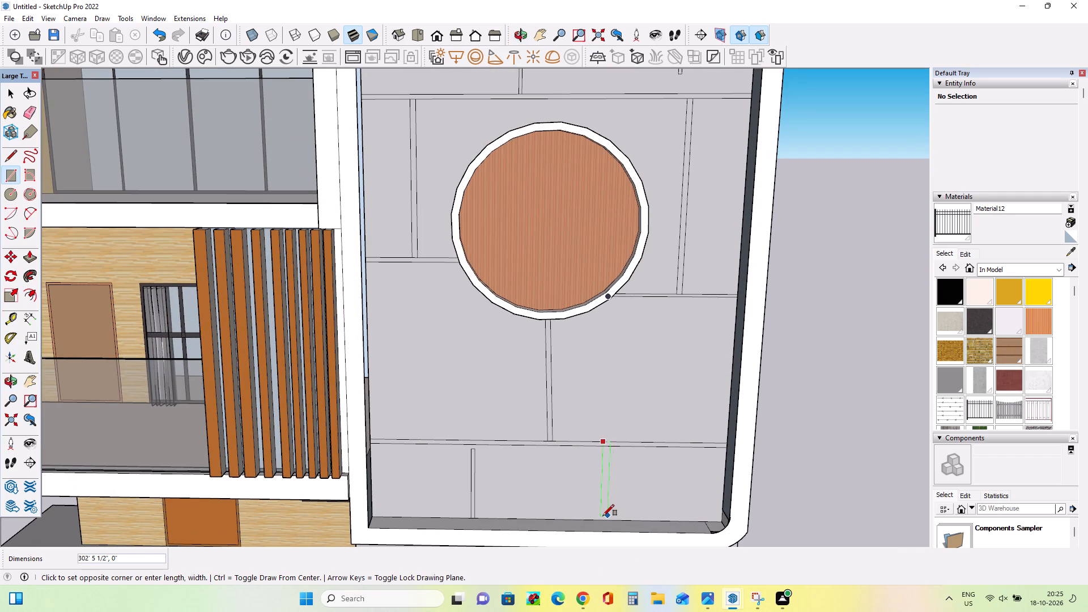
pyautogui.scroll(4, 603, 516)
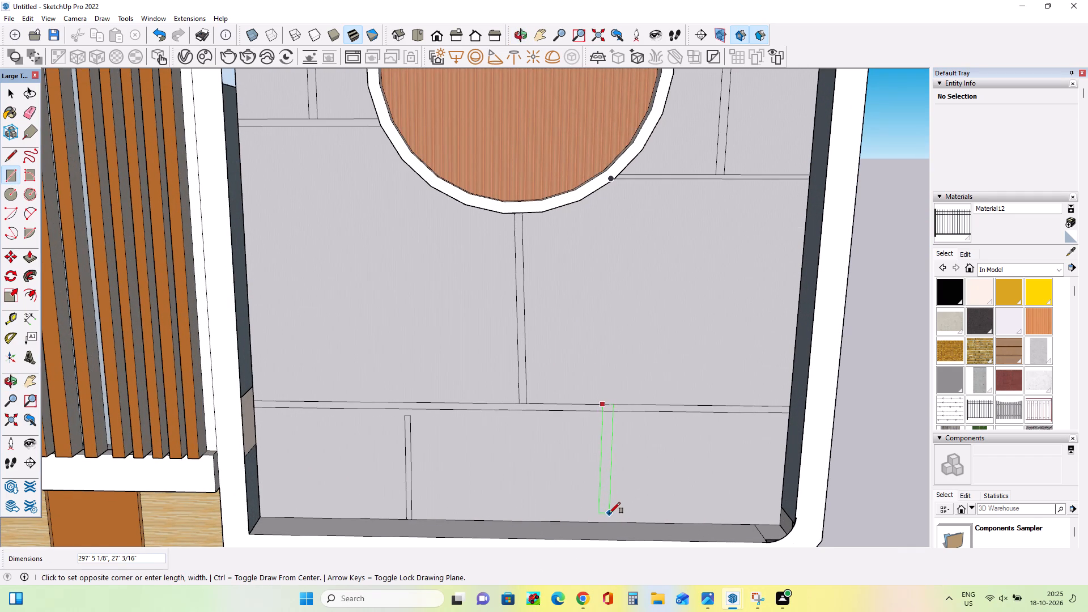
pyautogui.scroll(6, 607, 515)
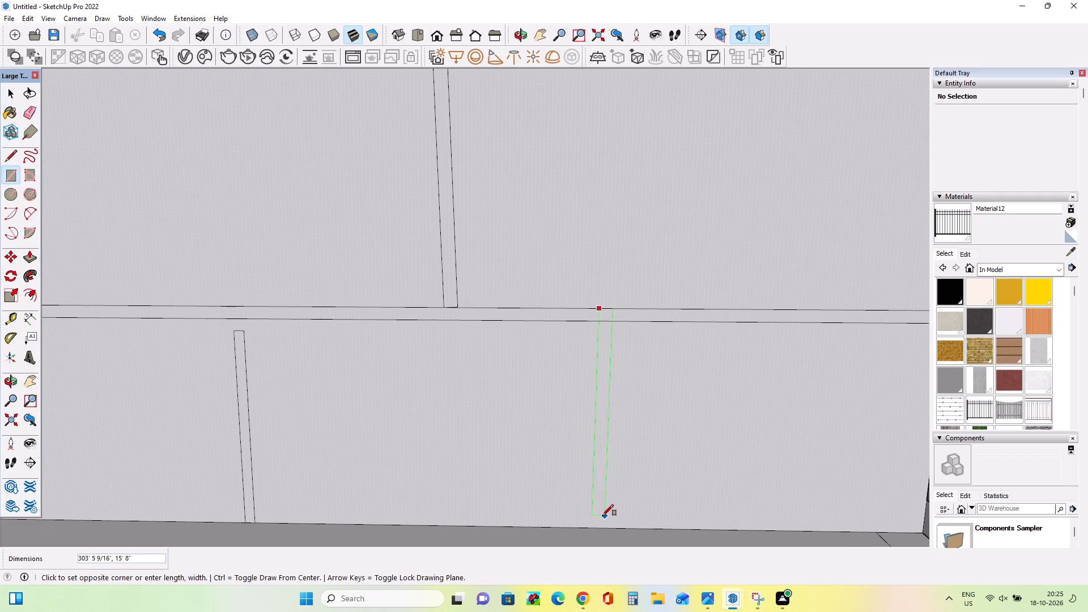
pyautogui.click(602, 516)
# Paint the top full-width groove and the vertical and horizontal grooves left of the upper round window with Asphalt New.
pyautogui.scroll(-11, 615, 519)
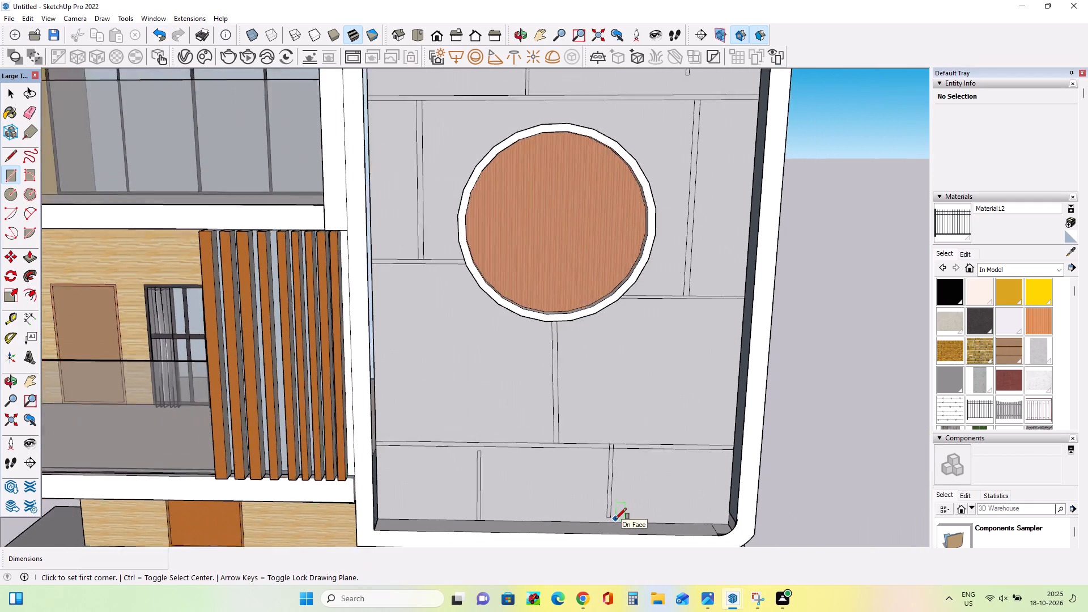
pyautogui.scroll(-7, 615, 519)
pyautogui.moveTo(627, 507); pyautogui.dragTo(659, 525, button='middle')
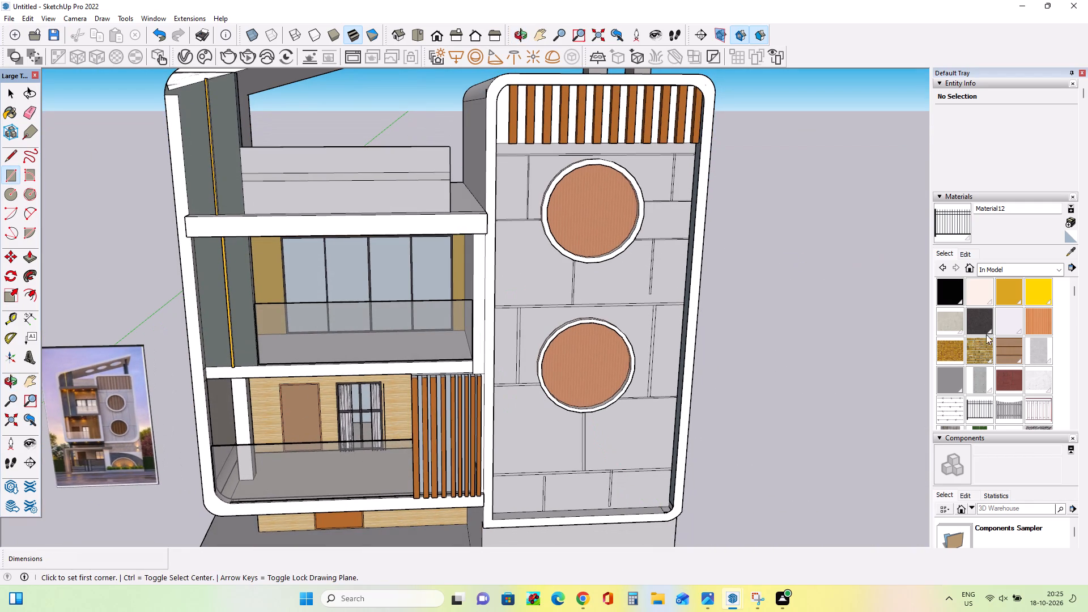
pyautogui.click(985, 321)
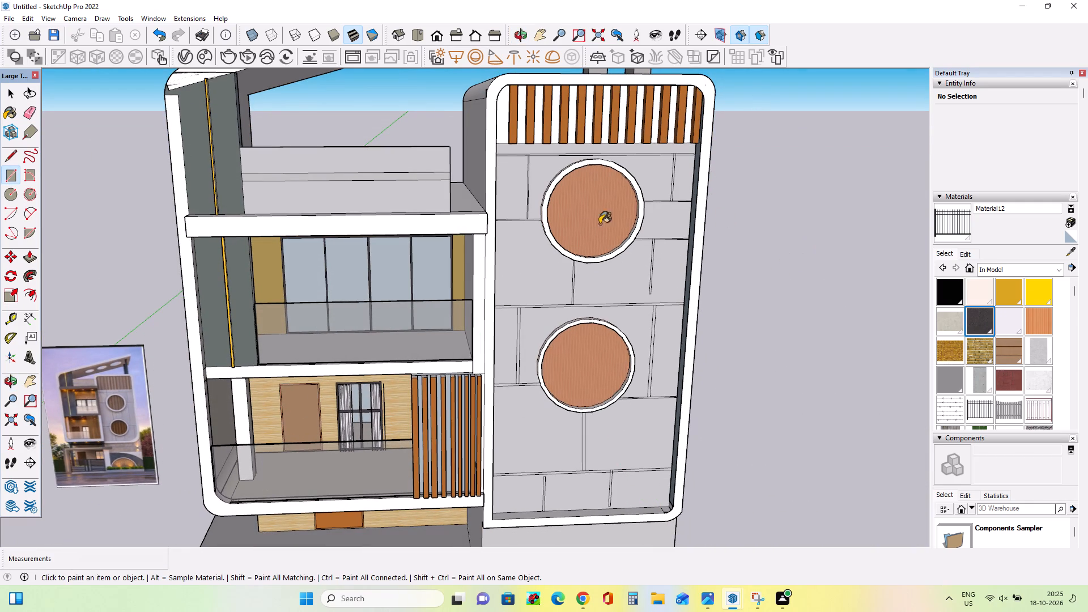
pyautogui.scroll(10, 620, 165)
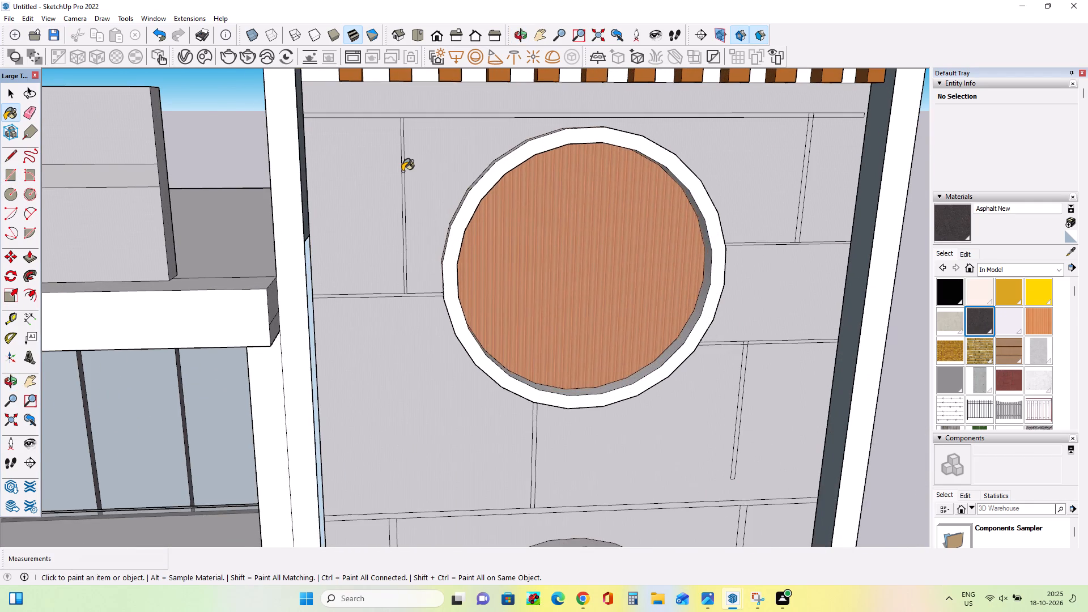
pyautogui.scroll(4, 402, 171)
pyautogui.click(402, 169)
pyautogui.click(414, 91)
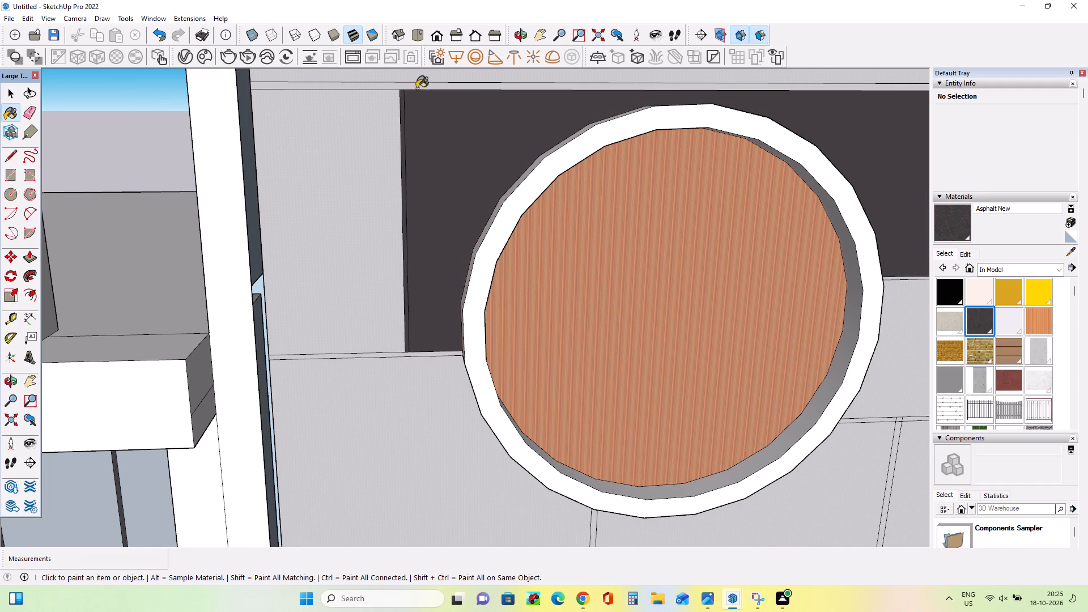
pyautogui.hotkey('ctrl', 'z')
pyautogui.keyDown('ctrl'); pyautogui.moveTo(558, 150); pyautogui.dragTo(519, 122); pyautogui.keyUp('ctrl')
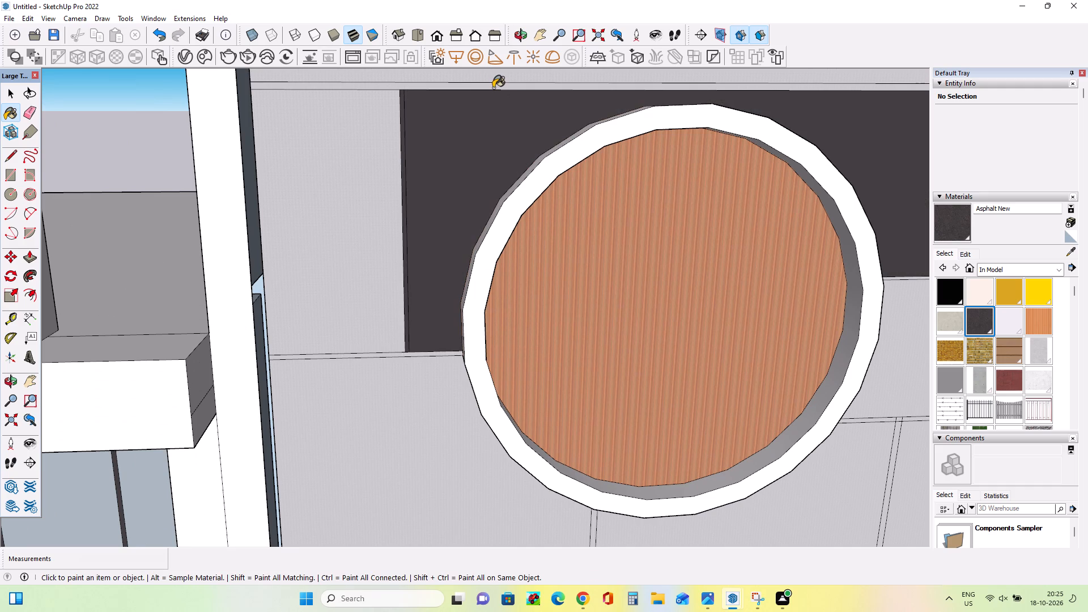
pyautogui.hotkey('ctrl', 'z')
pyautogui.click(492, 86)
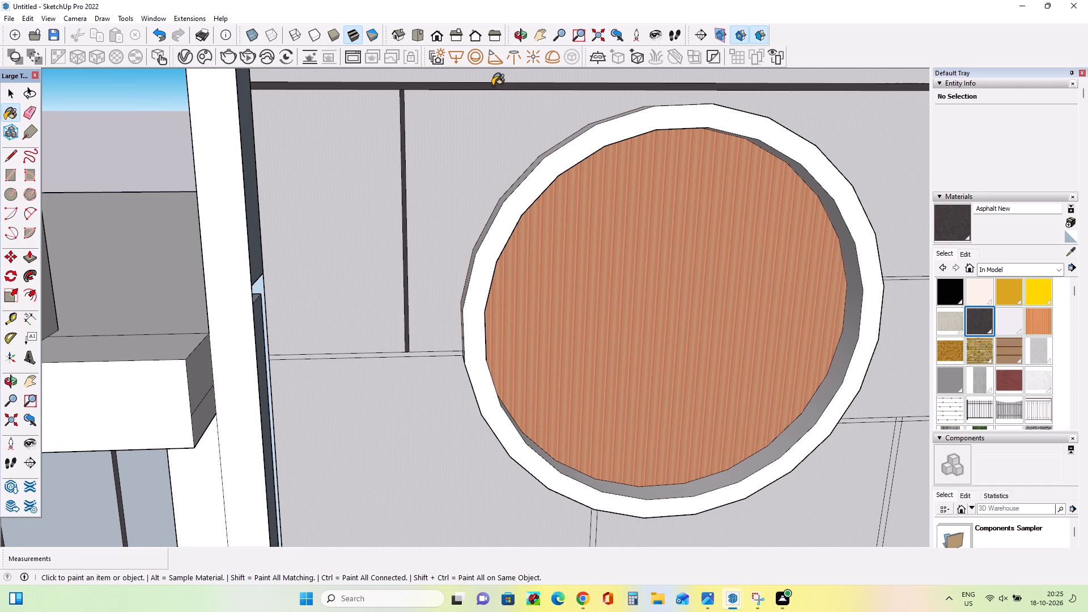
pyautogui.scroll(5, 402, 314)
pyautogui.click(406, 375)
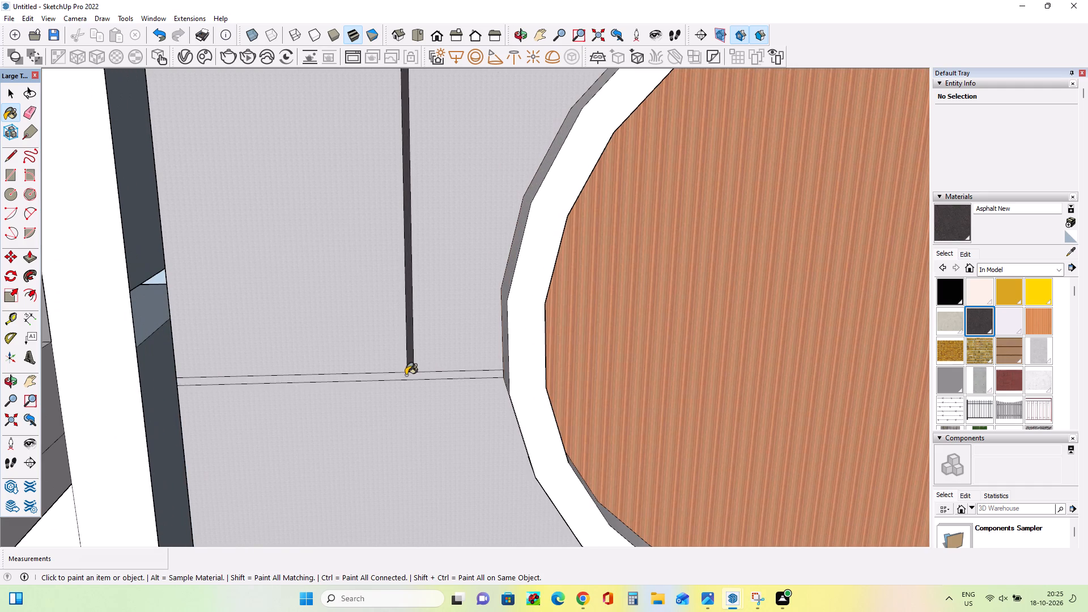
# Paint the vertical groove right of the upper round window, its top junction and the horizontal groove beneath it with Asphalt New.
pyautogui.scroll(-19, 445, 380)
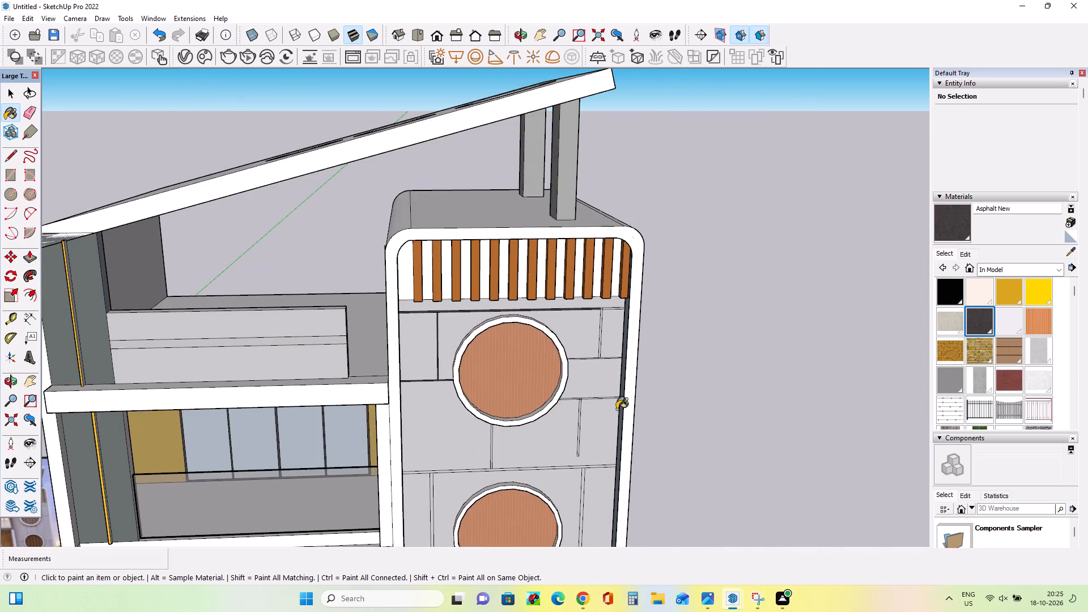
pyautogui.moveTo(651, 410); pyautogui.dragTo(520, 346, button='middle')
pyautogui.scroll(8, 577, 345)
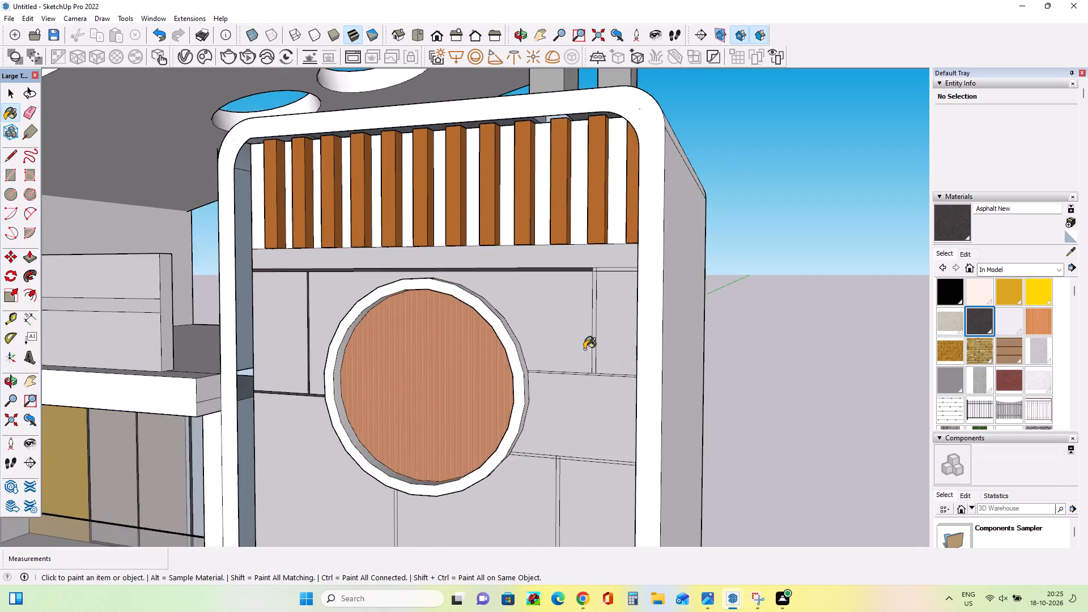
pyautogui.scroll(3, 584, 349)
pyautogui.click(624, 213)
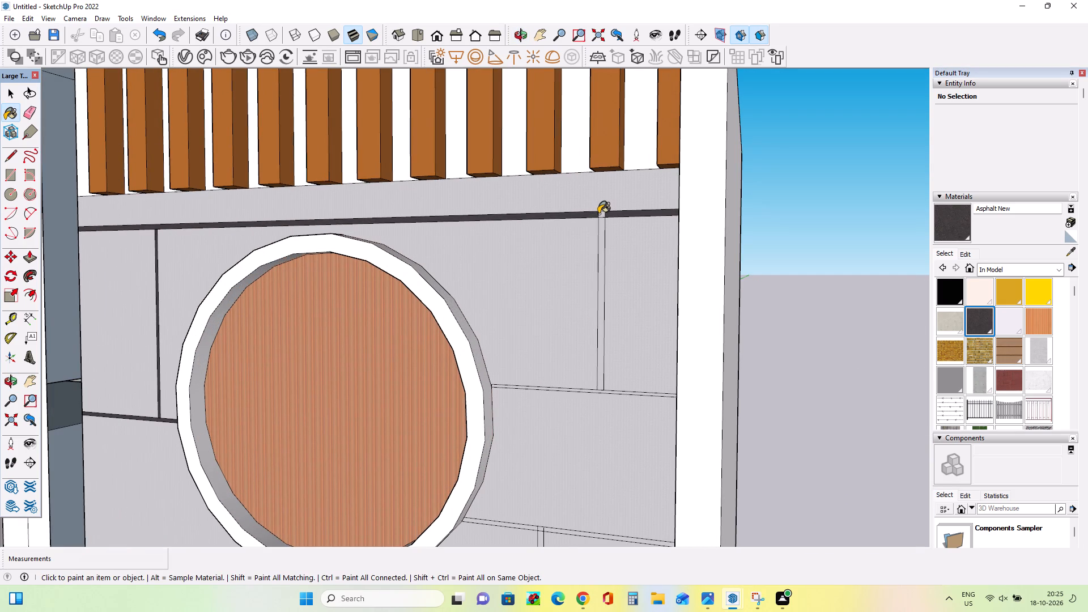
pyautogui.click(599, 214)
pyautogui.click(600, 215)
pyautogui.click(598, 251)
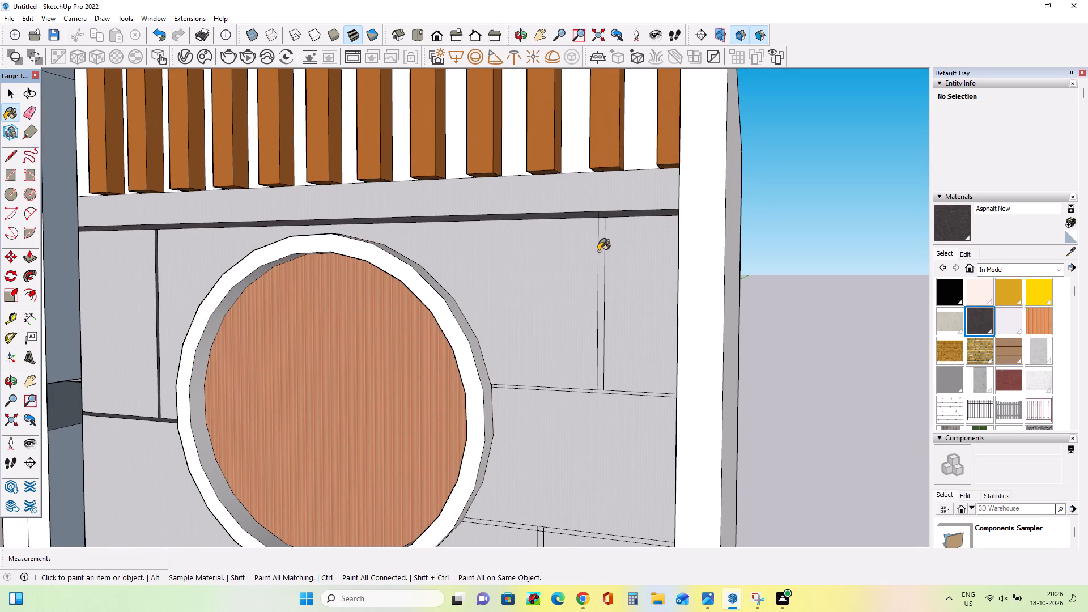
pyautogui.click(601, 253)
pyautogui.scroll(6, 601, 410)
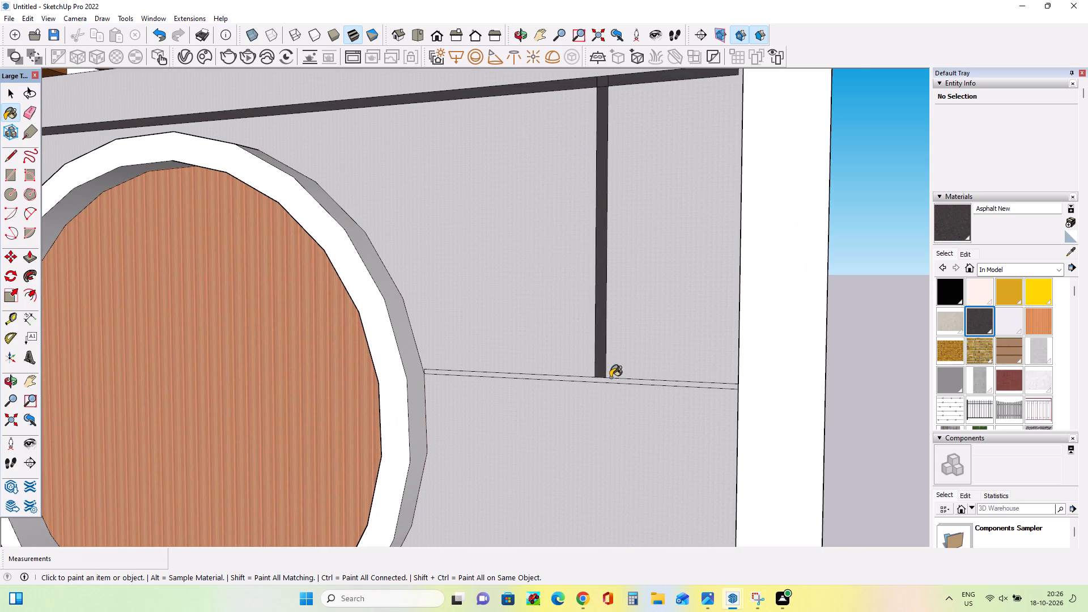
pyautogui.click(610, 377)
# Paint the horizontal groove at the upper round window's lower right and the vertical groove hanging from it with Asphalt New.
pyautogui.scroll(-14, 704, 375)
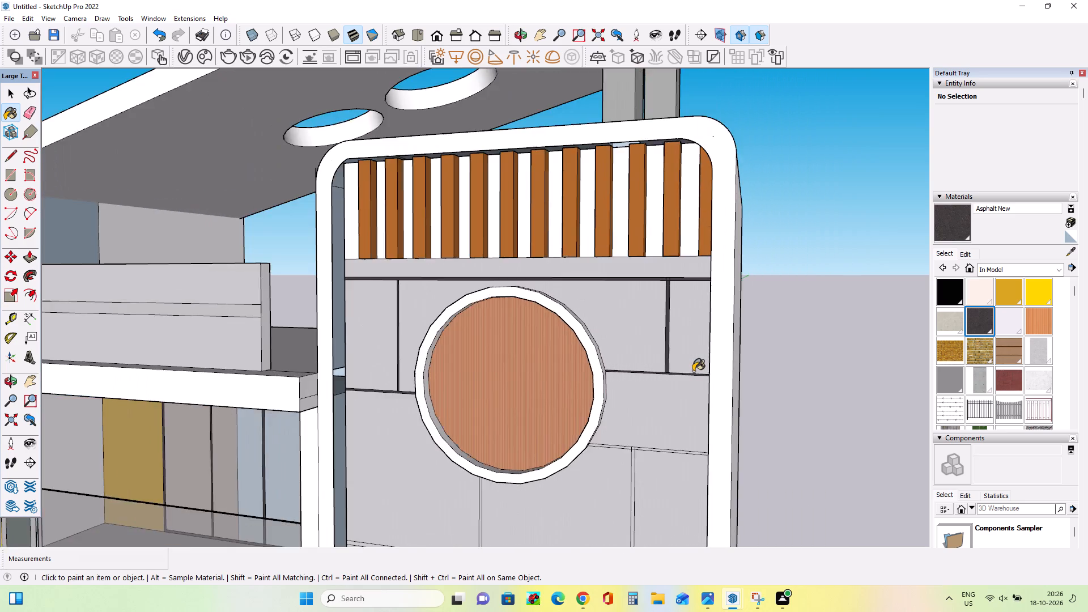
pyautogui.scroll(-12, 693, 371)
pyautogui.scroll(7, 670, 441)
pyautogui.scroll(-1, 670, 439)
pyautogui.scroll(4, 670, 439)
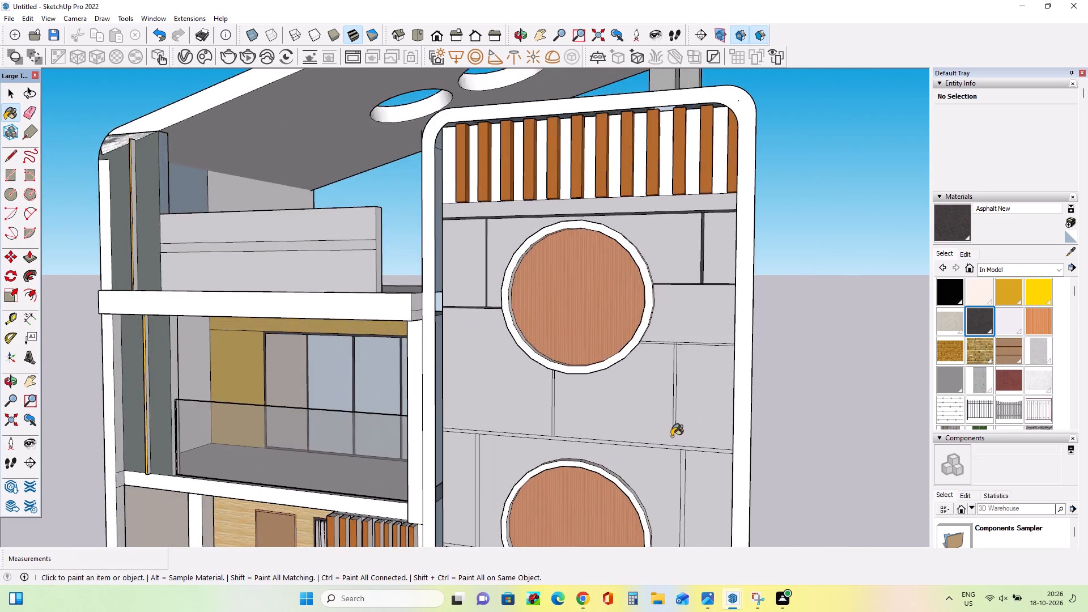
pyautogui.scroll(10, 671, 436)
pyautogui.click(696, 125)
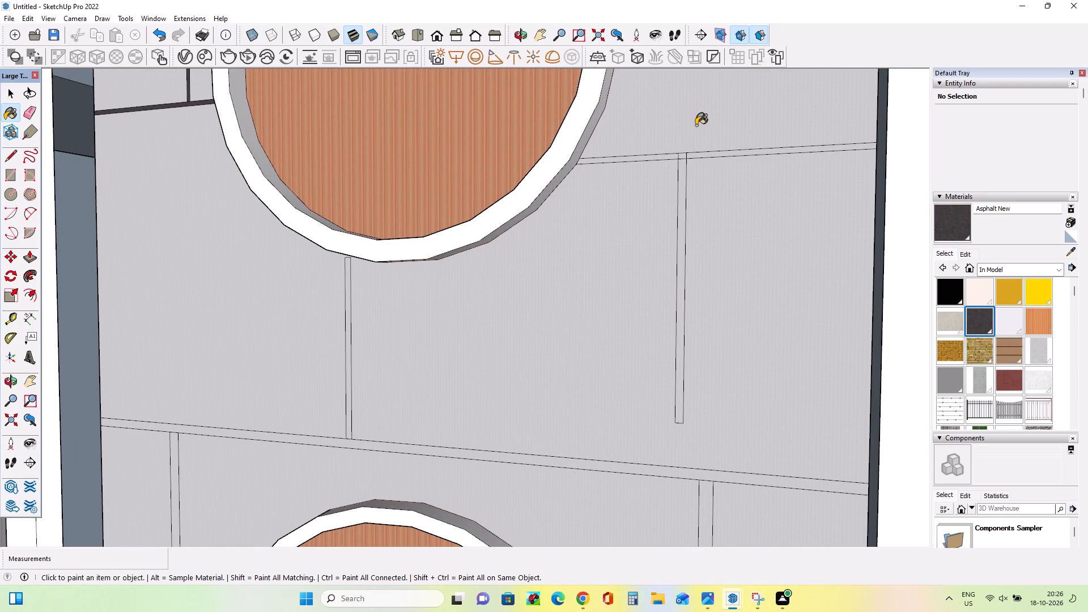
pyautogui.click(666, 127)
pyautogui.click(686, 129)
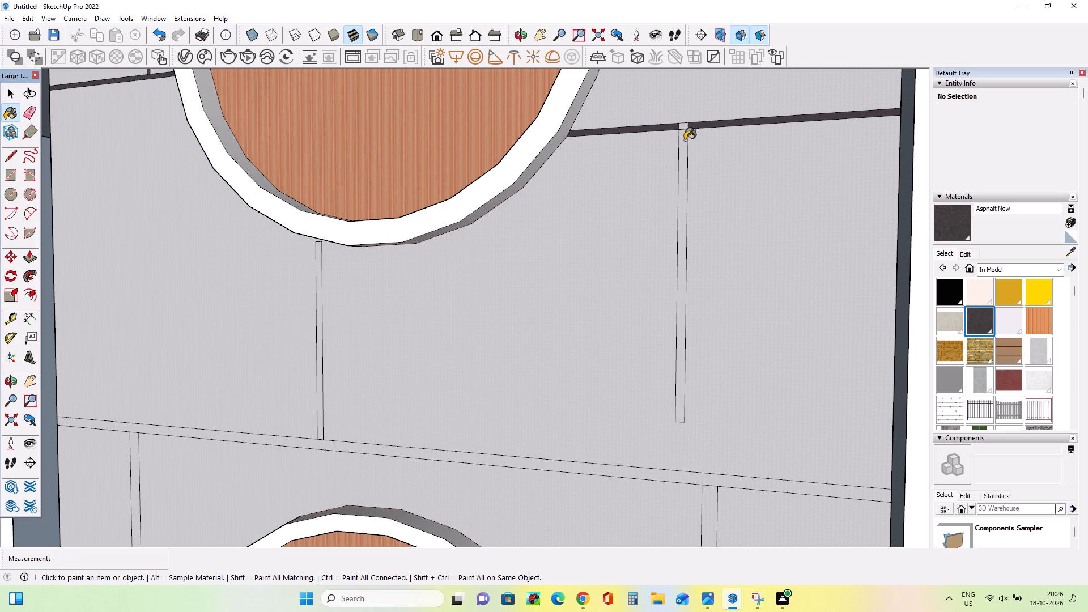
pyautogui.click(684, 128)
pyautogui.click(682, 143)
# Paint the full-width groove between the round windows, the vertical groove above it and the two flanking the lower window with Asphalt New.
pyautogui.scroll(-3, 703, 290)
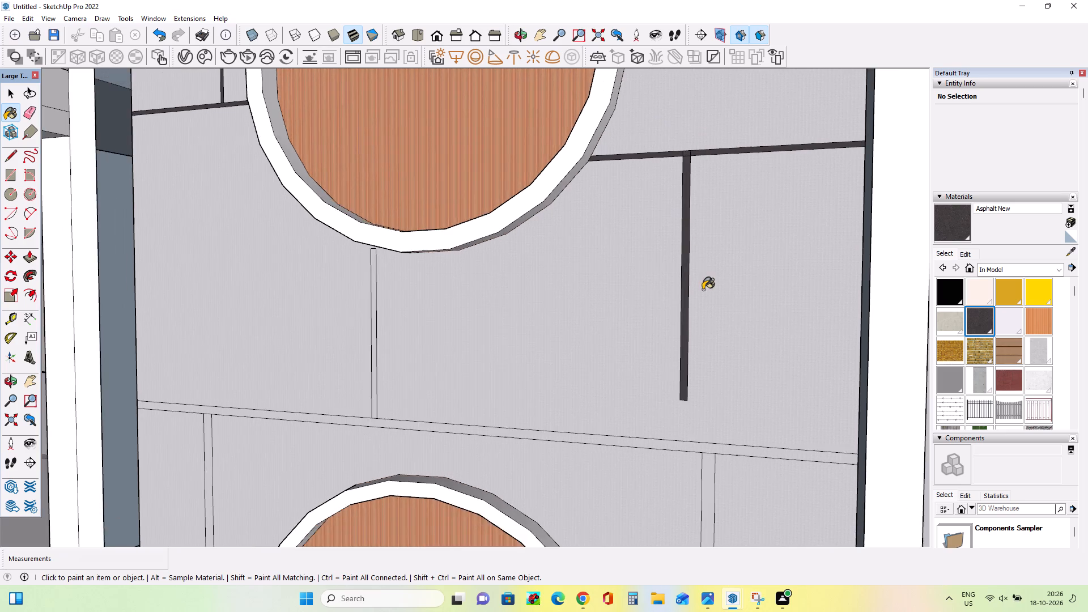
pyautogui.scroll(-3, 685, 281)
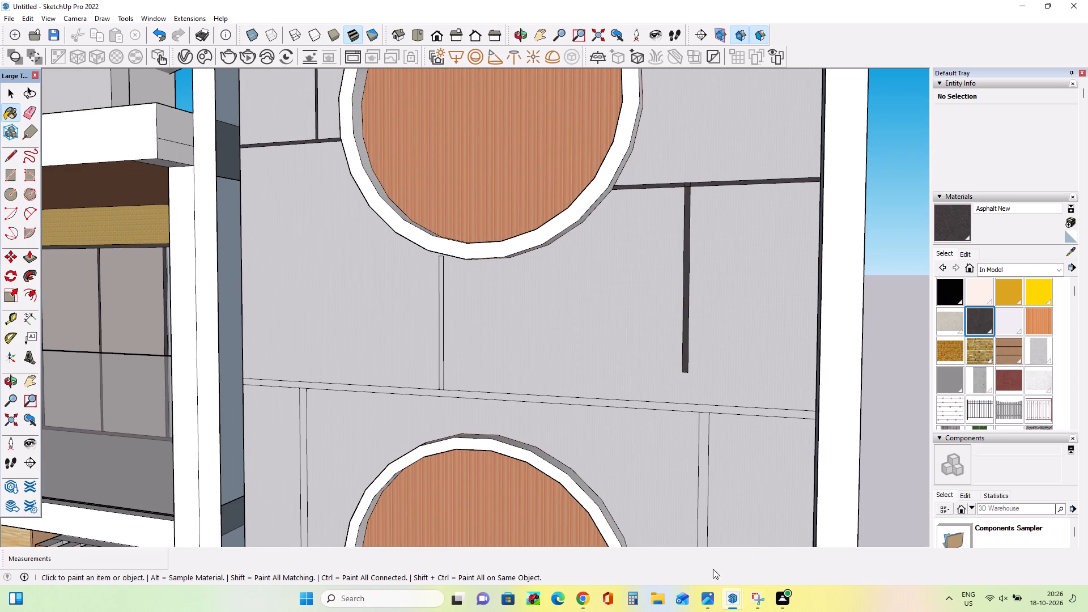
pyautogui.scroll(6, 753, 398)
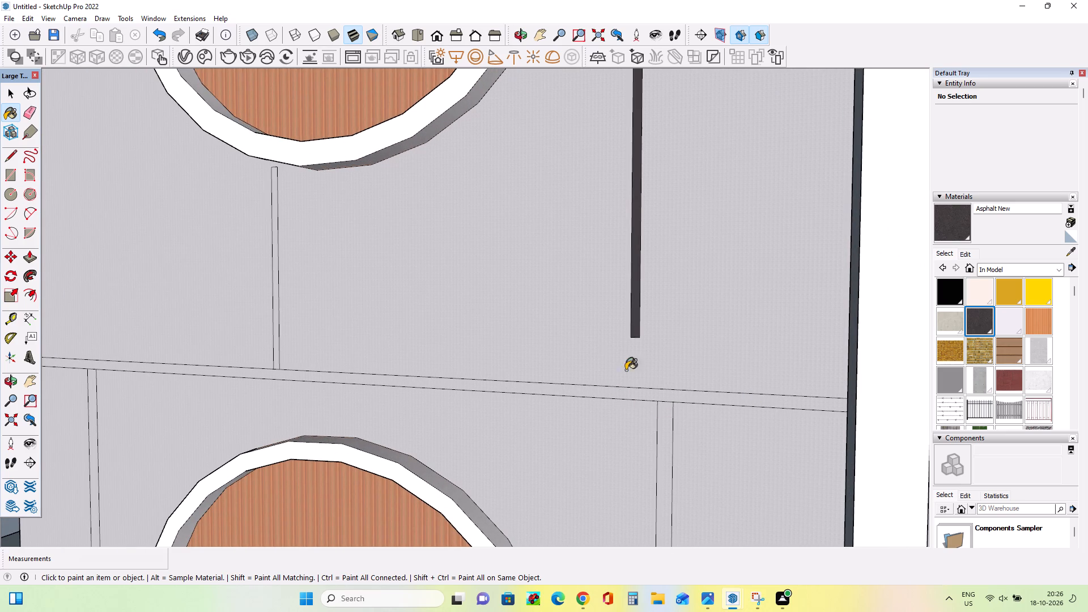
pyautogui.click(682, 395)
pyautogui.click(661, 422)
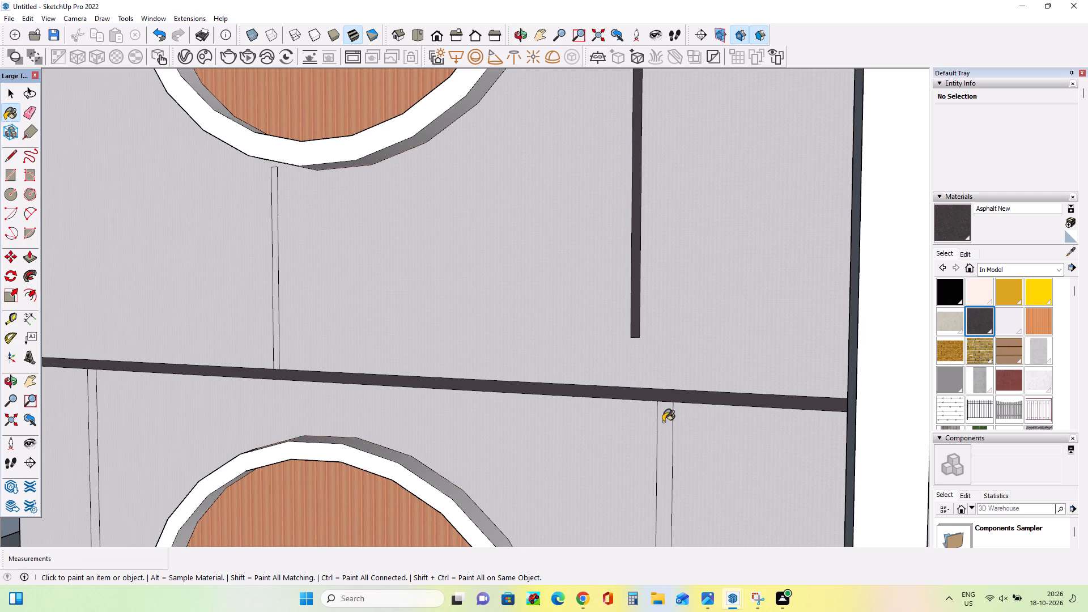
pyautogui.click(273, 308)
pyautogui.click(275, 308)
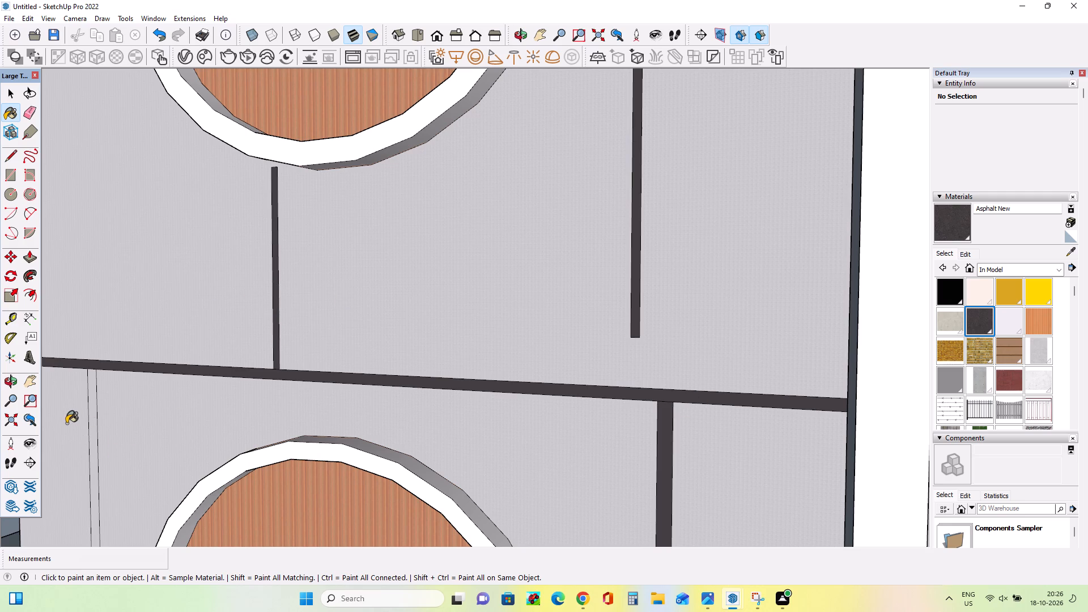
pyautogui.click(88, 396)
pyautogui.click(90, 397)
# Paint the horizontal grooves on both sides of the lower round window and the vertical groove beneath it with Asphalt New.
pyautogui.scroll(-2, 533, 402)
pyautogui.scroll(-16, 631, 407)
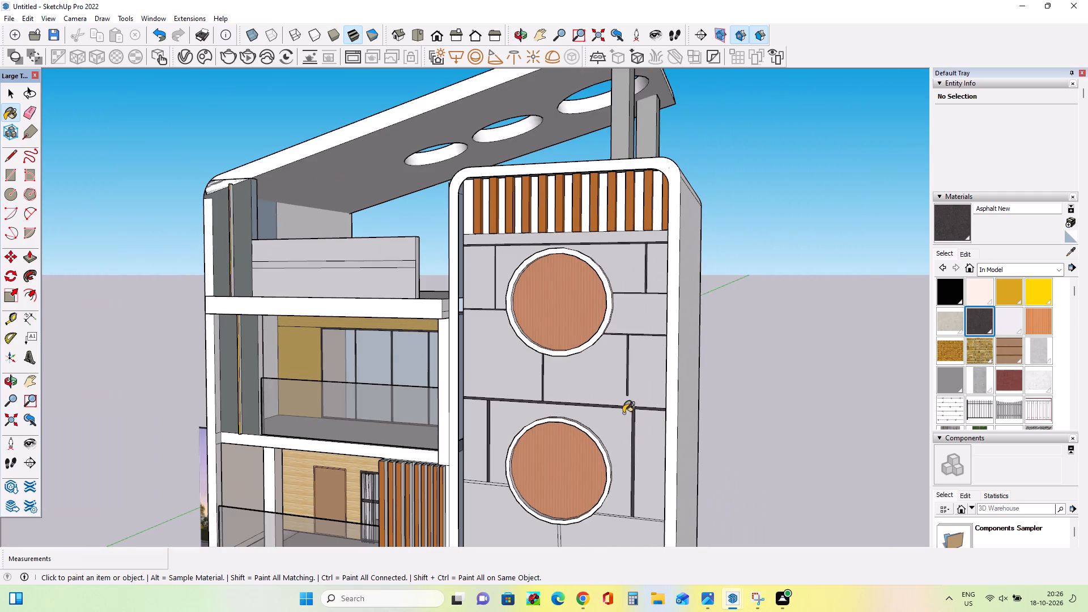
pyautogui.click(27, 381)
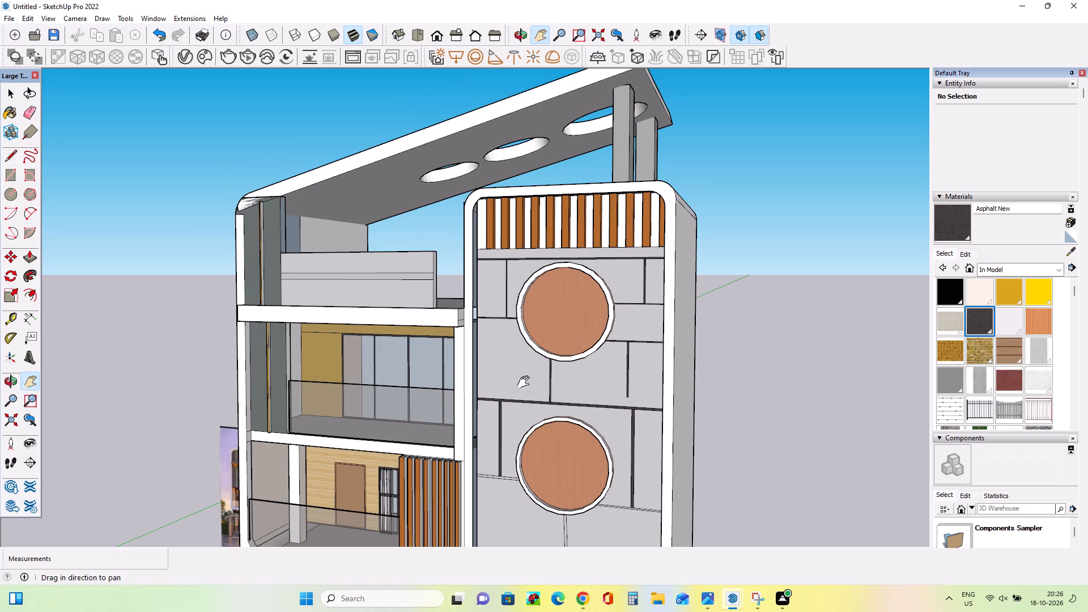
pyautogui.moveTo(535, 389); pyautogui.dragTo(563, 249)
pyautogui.scroll(10, 716, 315)
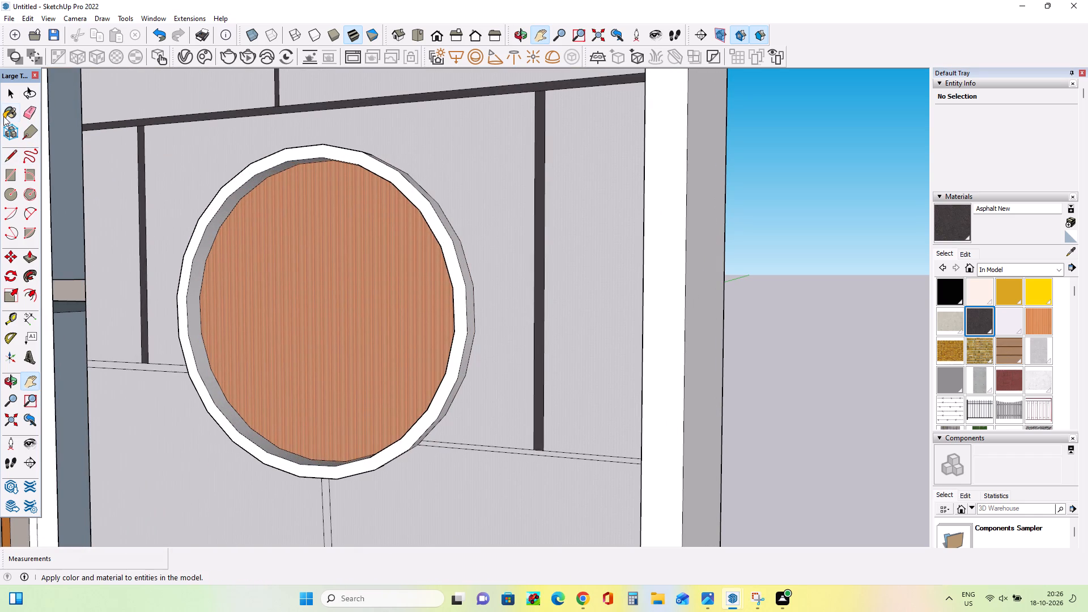
pyautogui.click(943, 225)
pyautogui.click(461, 445)
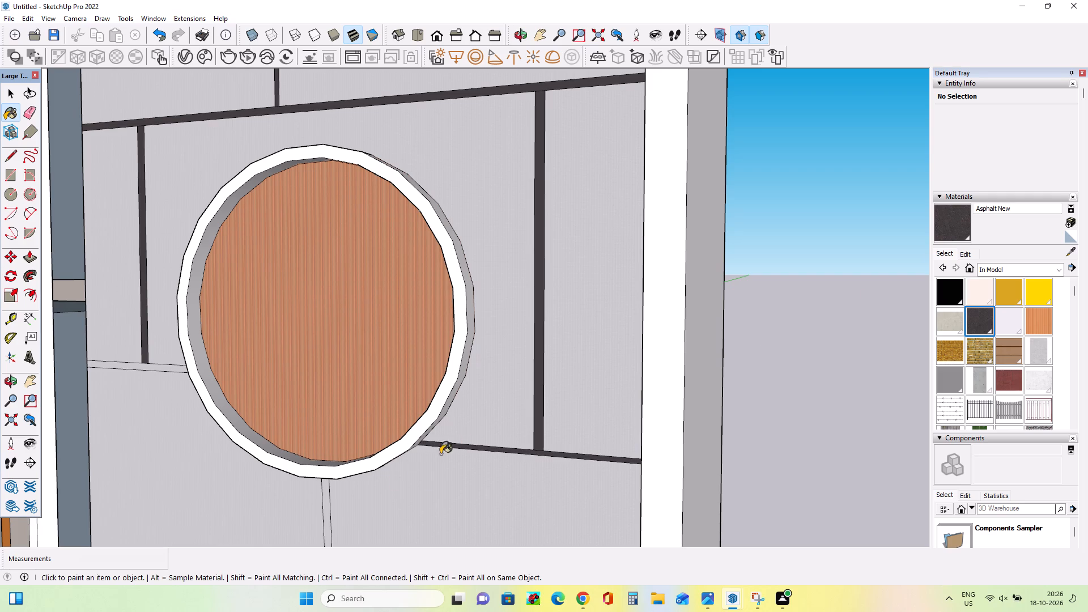
pyautogui.click(324, 505)
pyautogui.scroll(-4, 506, 424)
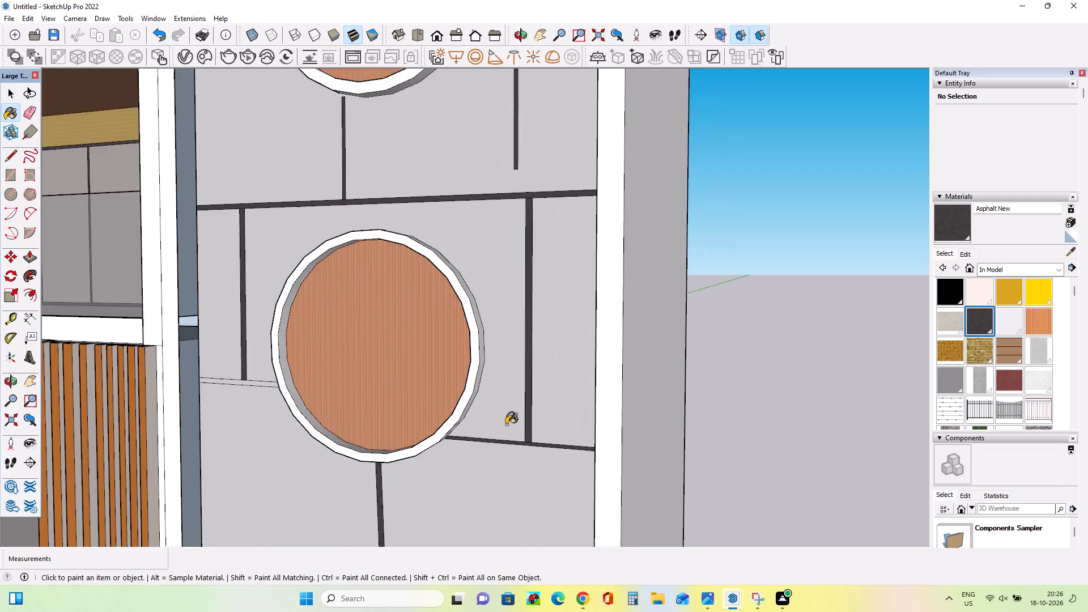
pyautogui.scroll(-4, 506, 424)
pyautogui.scroll(8, 283, 392)
pyautogui.click(315, 392)
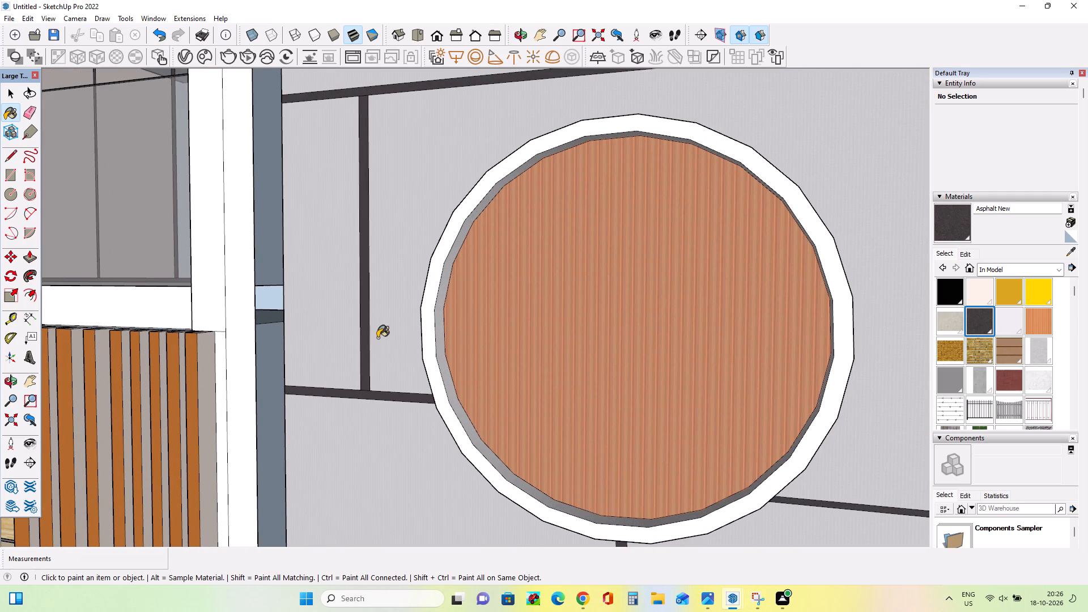
# Paint the lowest full-width groove of the tower panel and the two vertical grooves beneath it with Asphalt New.
pyautogui.click(29, 377)
pyautogui.moveTo(378, 410); pyautogui.dragTo(433, 197)
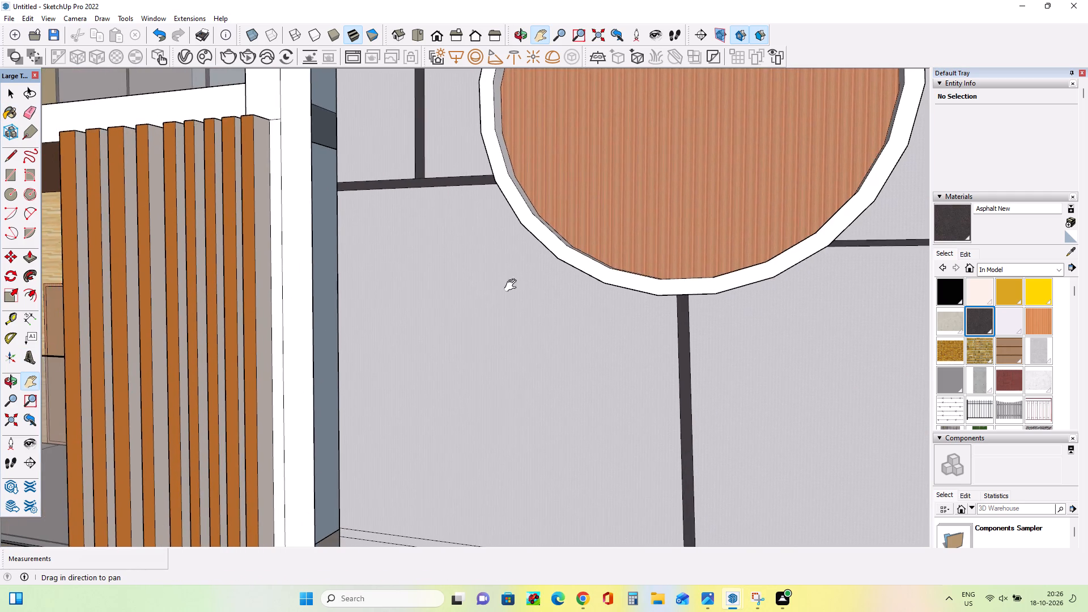
pyautogui.scroll(-9, 517, 302)
pyautogui.moveTo(542, 373); pyautogui.dragTo(532, 342, button='middle')
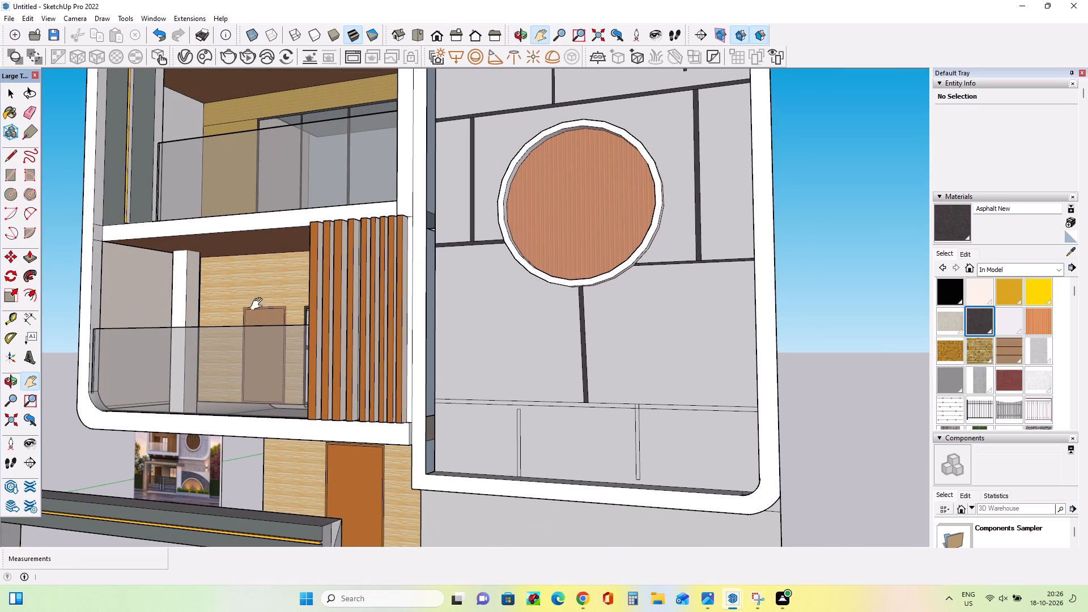
pyautogui.moveTo(607, 398); pyautogui.dragTo(601, 364)
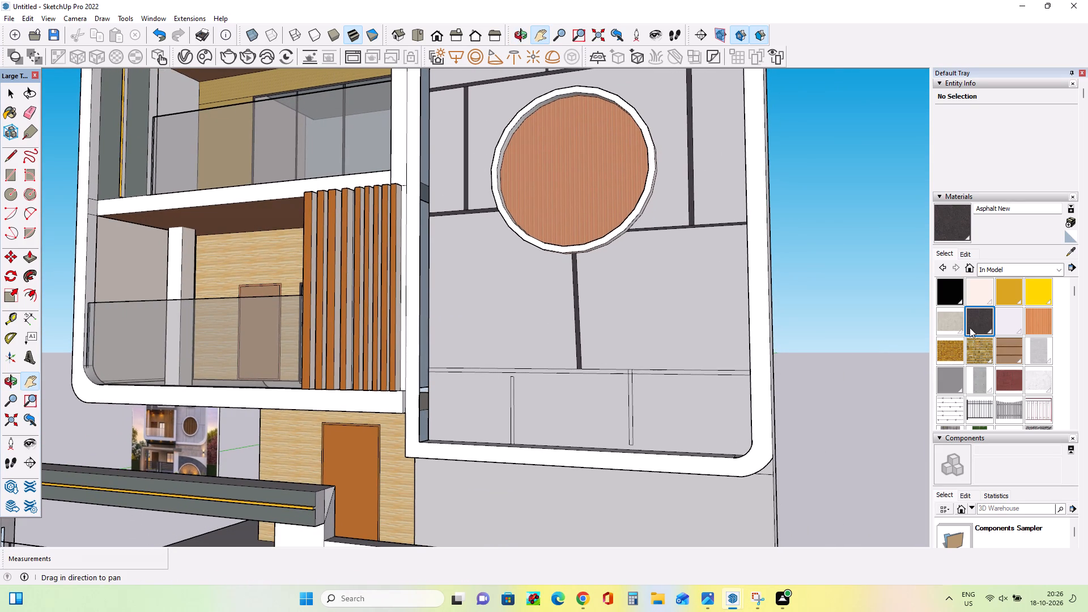
pyautogui.click(975, 318)
pyautogui.scroll(12, 621, 358)
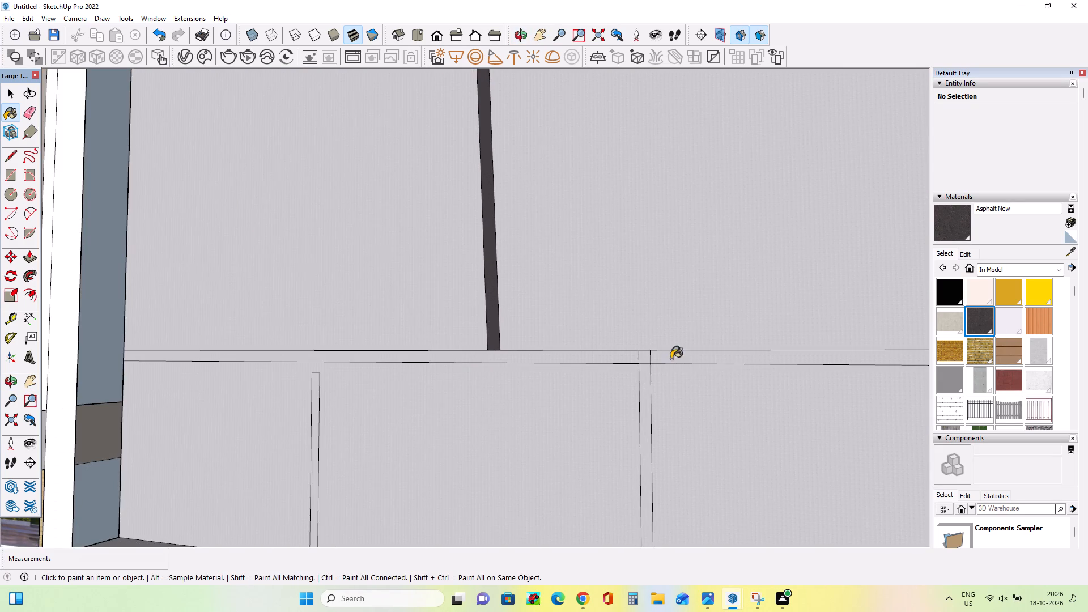
pyautogui.click(674, 356)
pyautogui.click(640, 357)
pyautogui.click(623, 352)
pyautogui.click(643, 352)
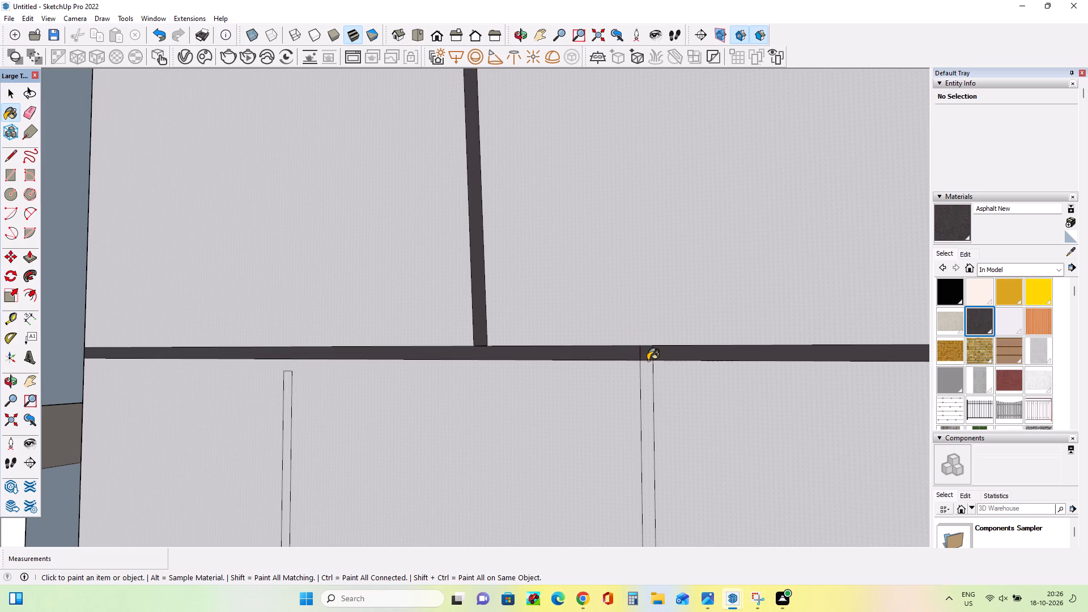
pyautogui.click(651, 377)
pyautogui.click(286, 392)
# Examine the building's whole front facade, including the tower panel's groove pattern, alongside the reference image.
pyautogui.scroll(-2, 533, 339)
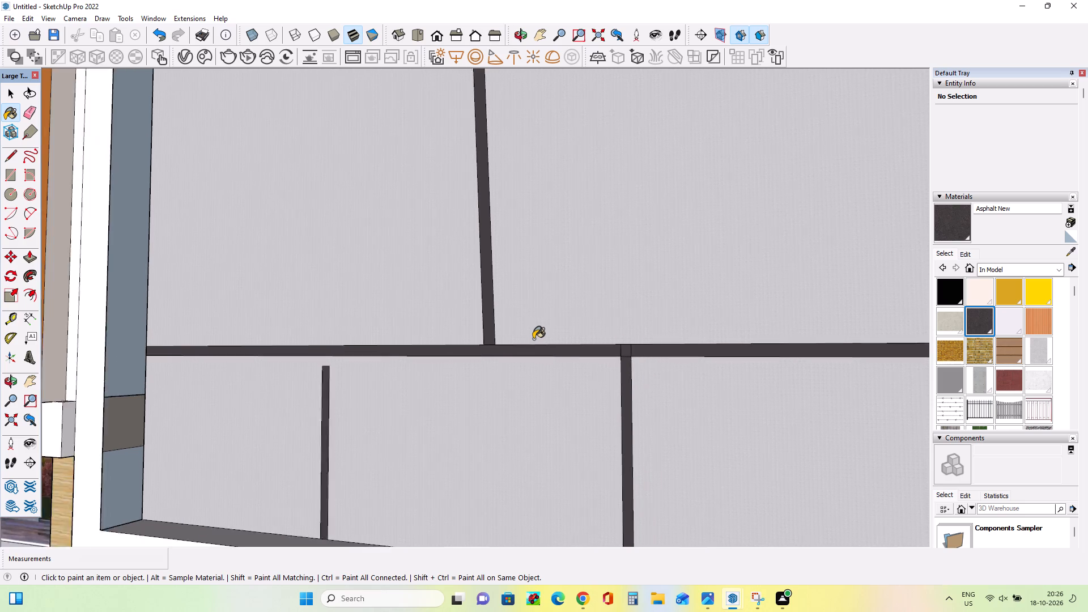
pyautogui.scroll(-10, 533, 339)
pyautogui.moveTo(610, 388); pyautogui.dragTo(696, 509, button='middle')
pyautogui.scroll(-12, 696, 502)
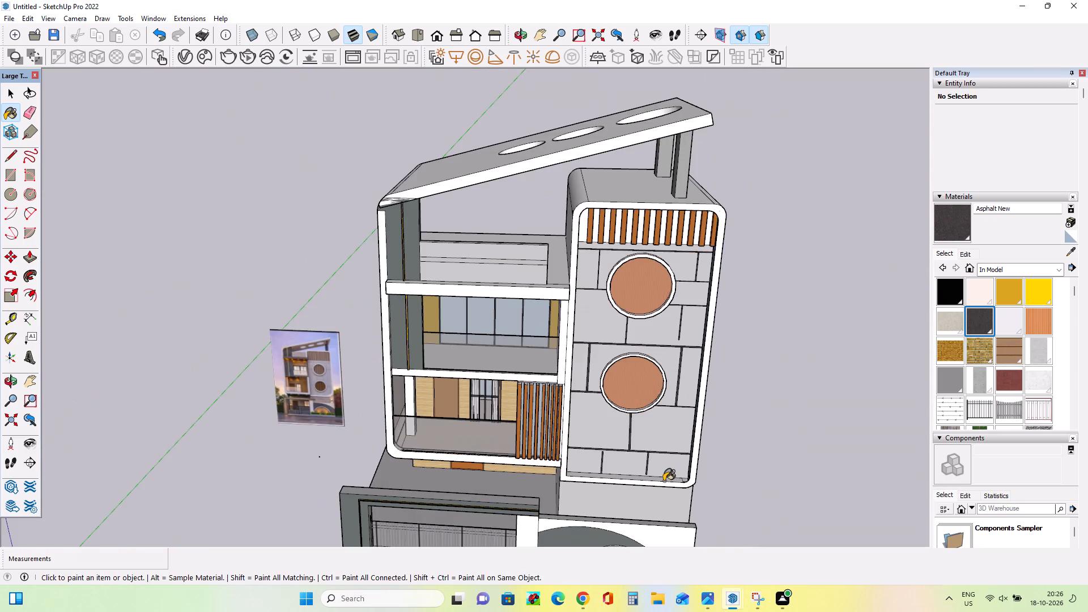
pyautogui.moveTo(661, 482); pyautogui.dragTo(629, 385, button='middle')
pyautogui.scroll(-4, 629, 385)
pyautogui.scroll(2, 647, 468)
pyautogui.moveTo(649, 468); pyautogui.dragTo(709, 437, button='middle')
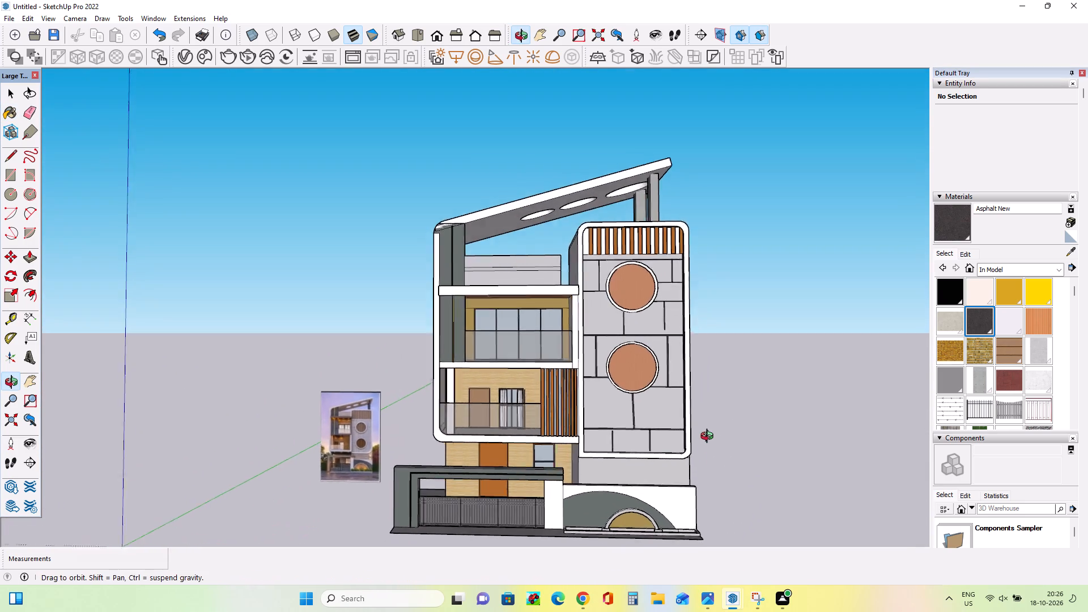
pyautogui.moveTo(709, 437); pyautogui.dragTo(719, 443, button='middle')
pyautogui.scroll(1, 658, 453)
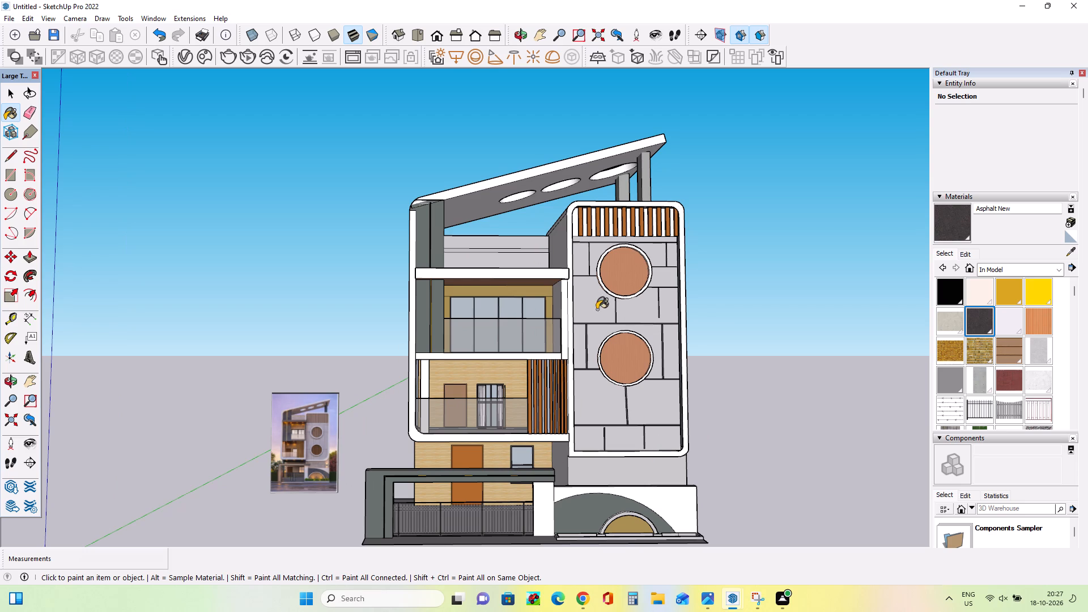
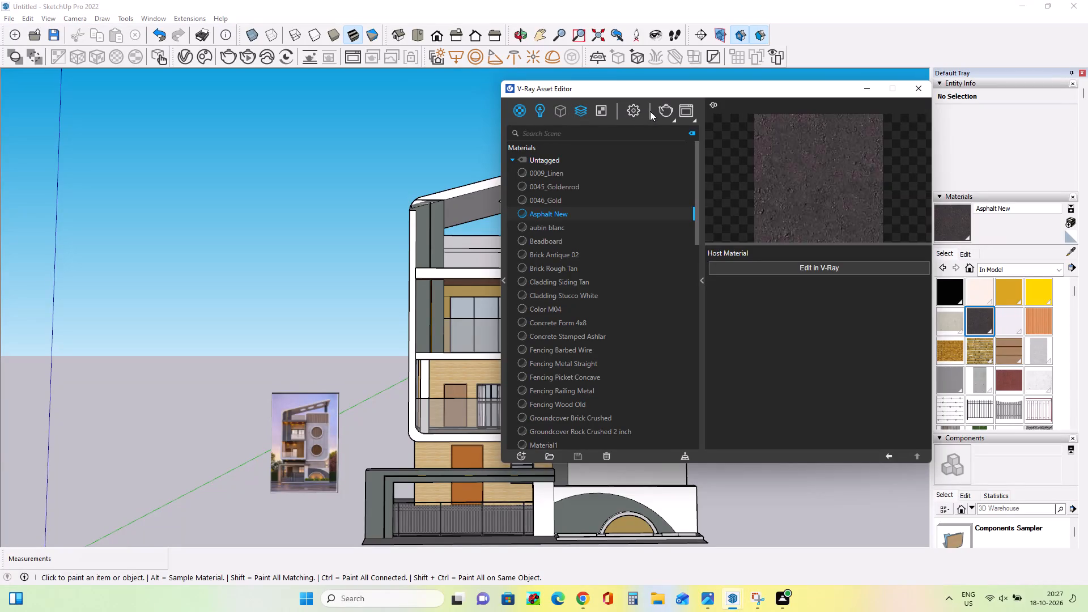
# Render the straight front view in V-Ray and inspect the facade and tower panel grooves up close in the enlarged result.
pyautogui.click(666, 110)
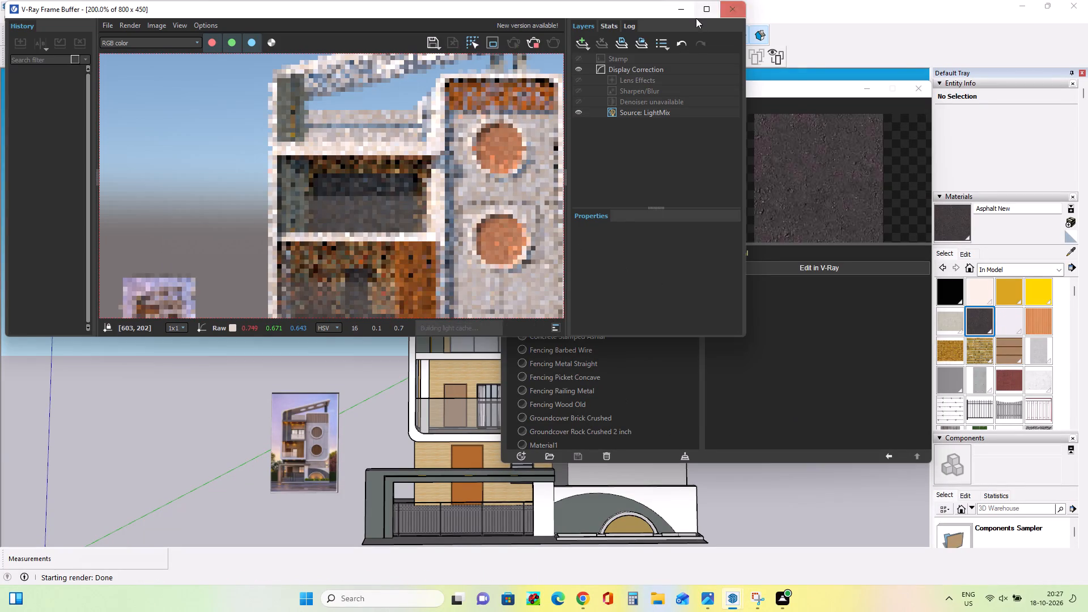
pyautogui.click(706, 7)
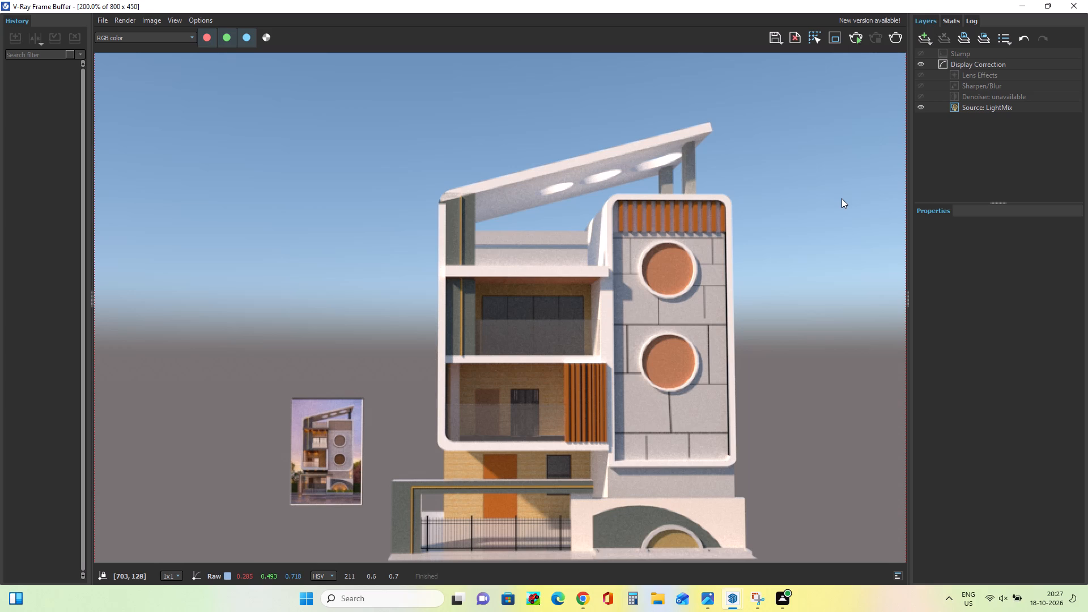
pyautogui.scroll(2, 641, 294)
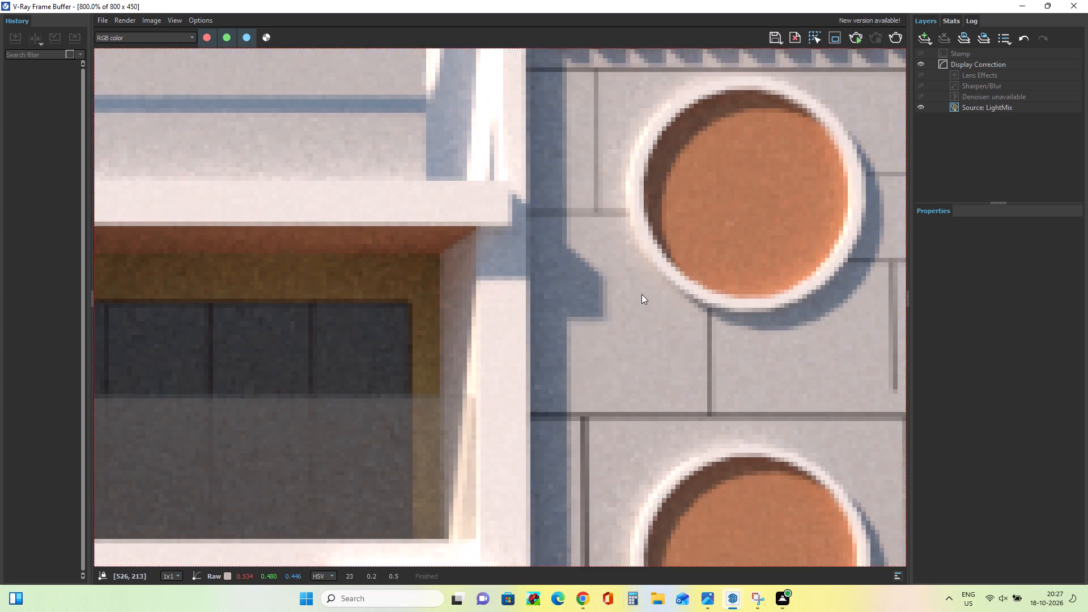
pyautogui.scroll(-3, 641, 294)
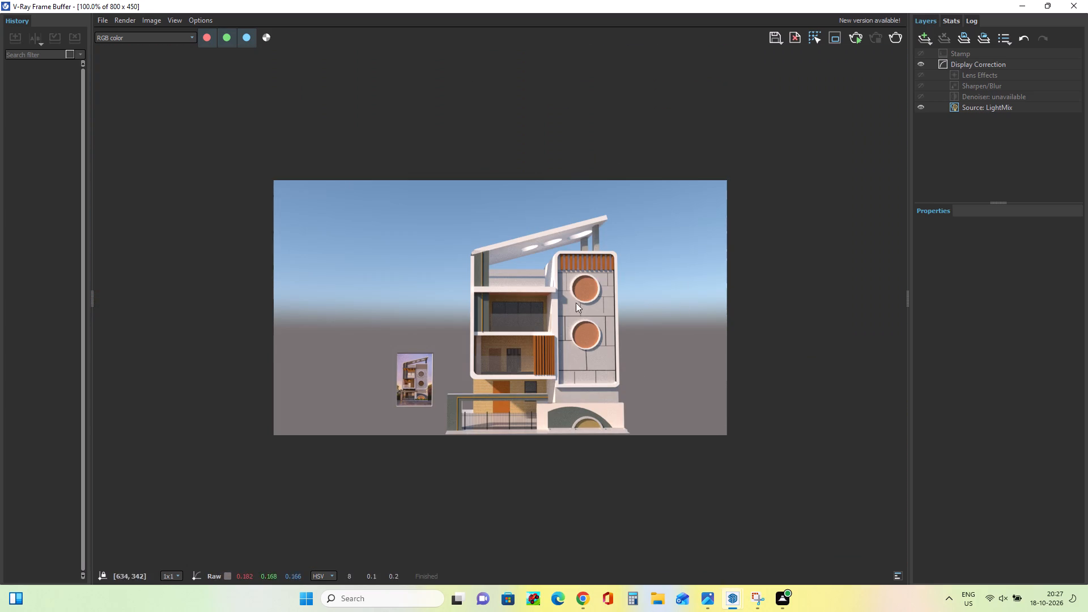
pyautogui.doubleClick(697, 279)
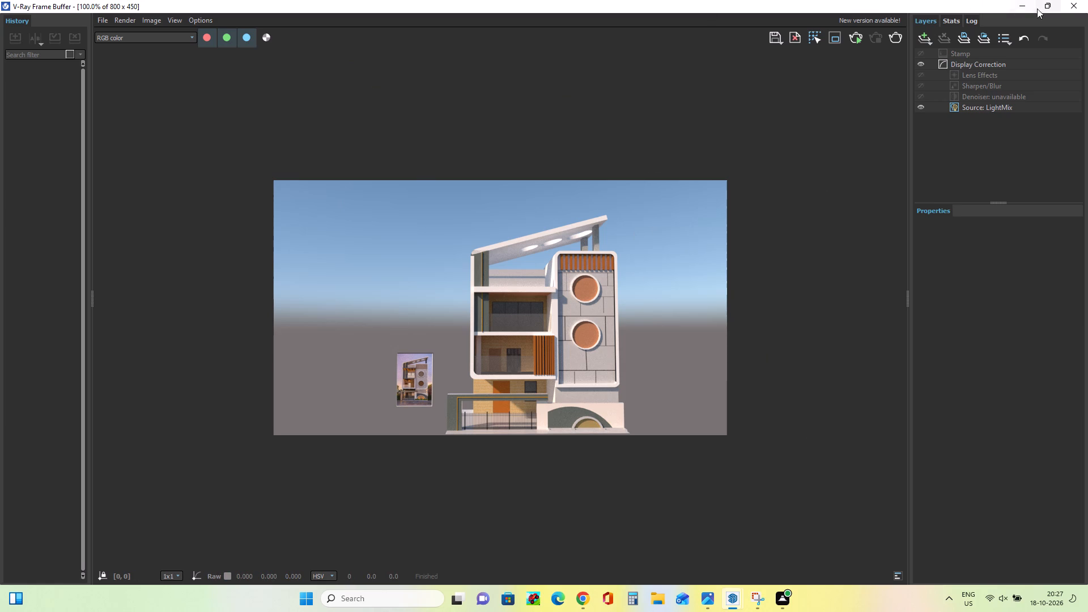
pyautogui.click(1013, 3)
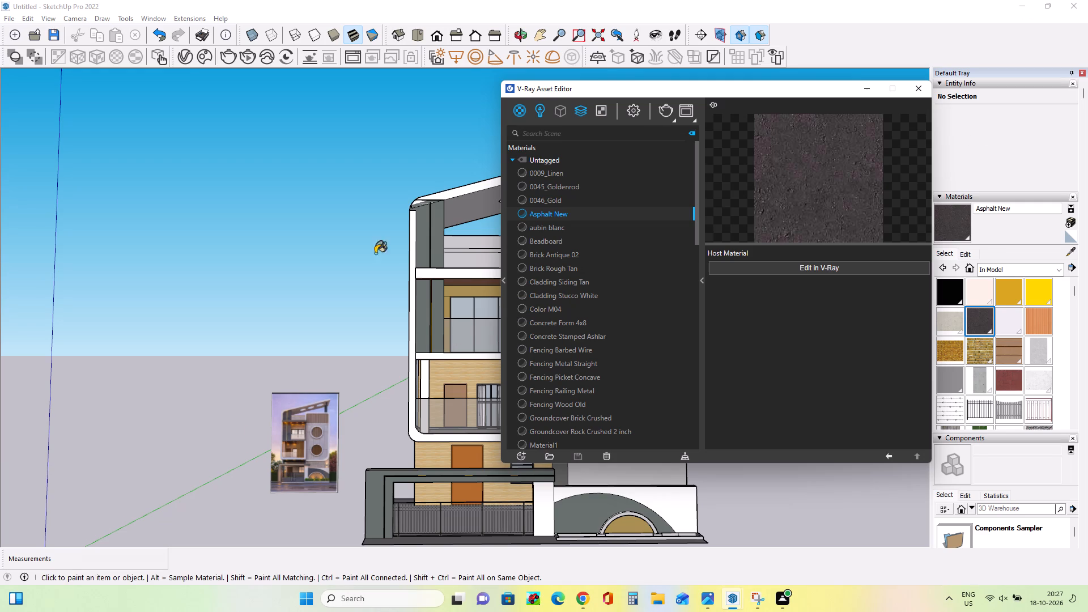
# Delete the reference image standing beside the building and put the V-Ray Asset Editor away.
pyautogui.click(309, 473)
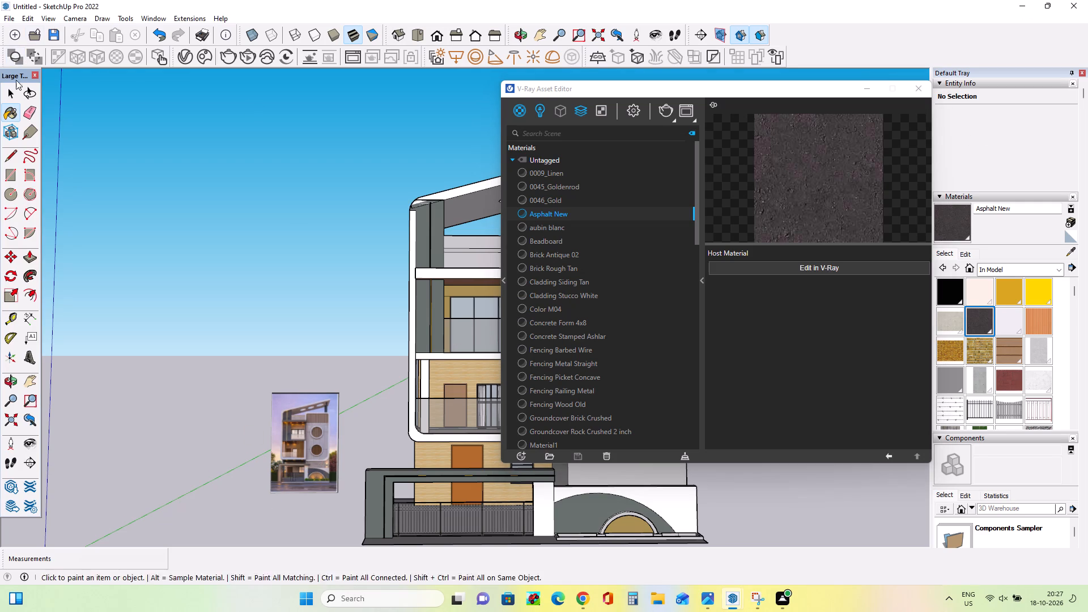
pyautogui.click(14, 93)
pyautogui.click(296, 441)
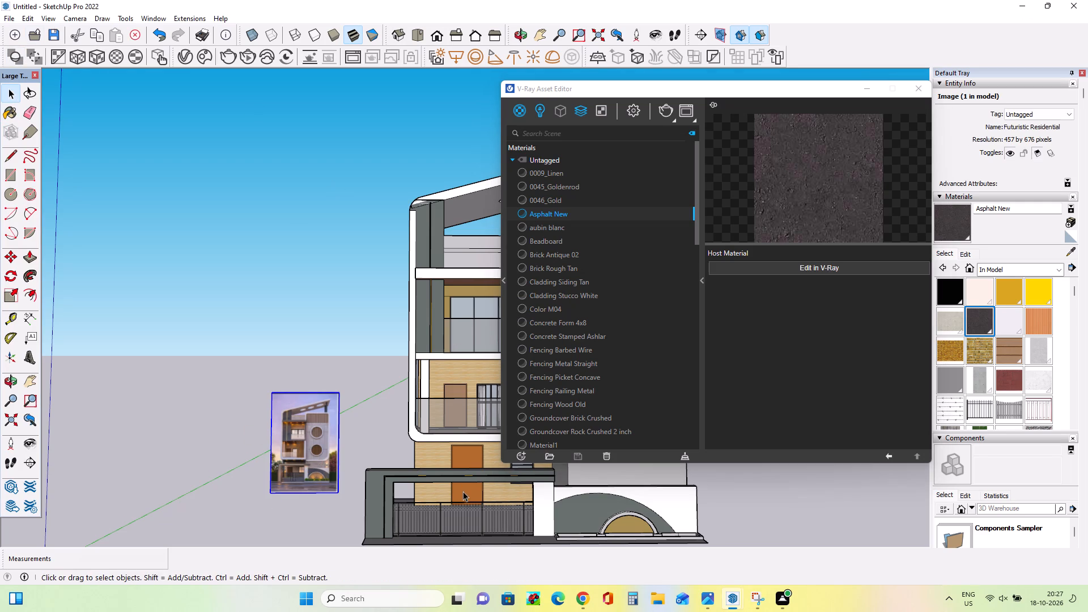
pyautogui.press('Delete')
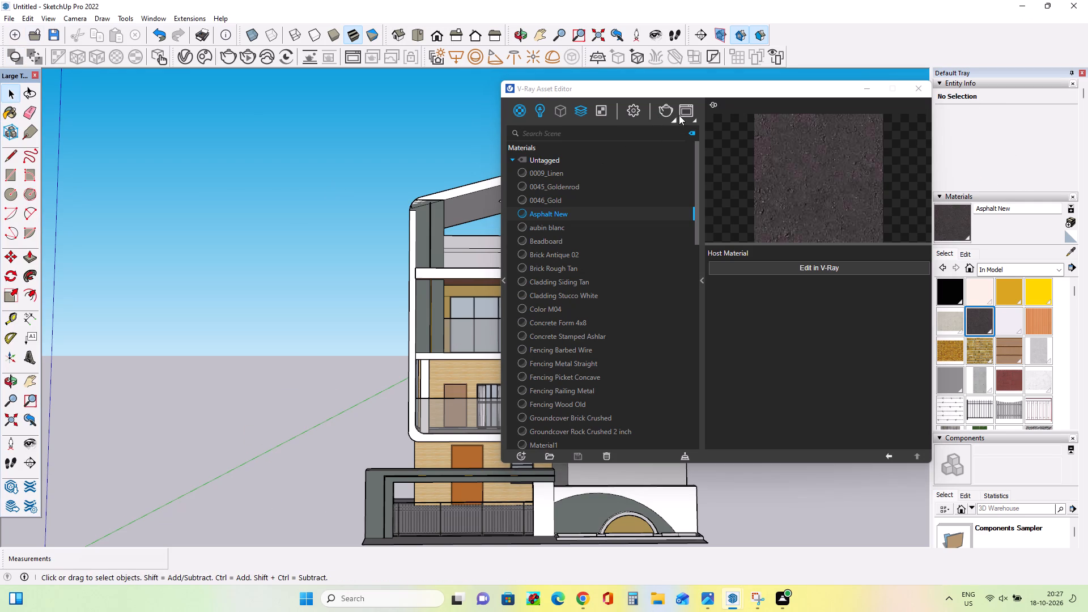
pyautogui.click(668, 113)
pyautogui.click(836, 495)
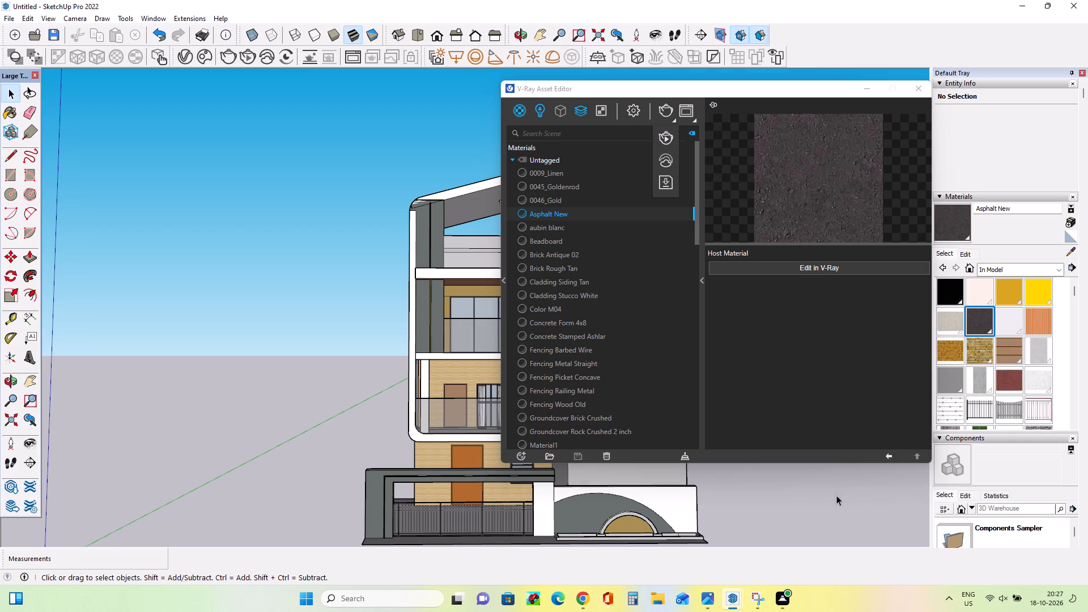
pyautogui.click(869, 93)
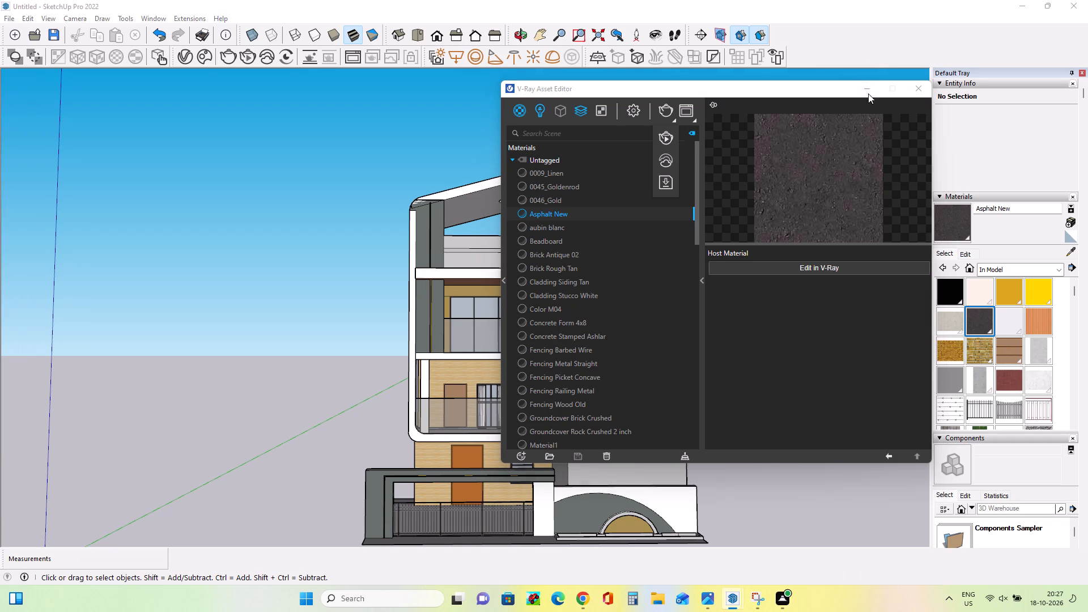
# Draw a large ground rectangle beneath the building, extending beyond its base on all sides.
pyautogui.scroll(1, 704, 224)
pyautogui.scroll(-7, 704, 224)
pyautogui.moveTo(744, 304); pyautogui.dragTo(768, 429, button='middle')
pyautogui.click(14, 173)
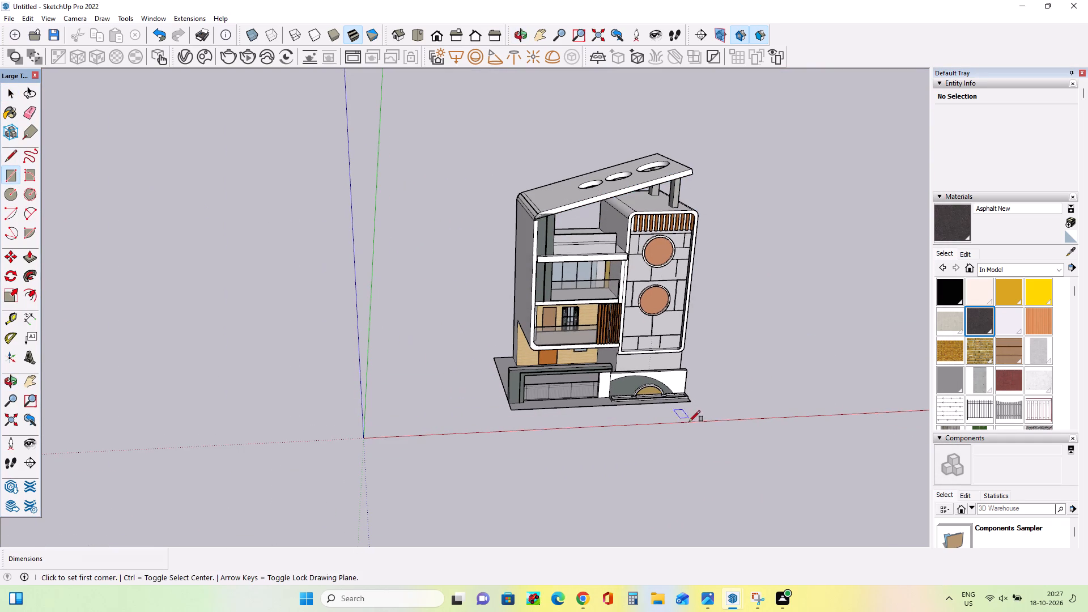
pyautogui.moveTo(688, 424); pyautogui.dragTo(646, 103, button='middle')
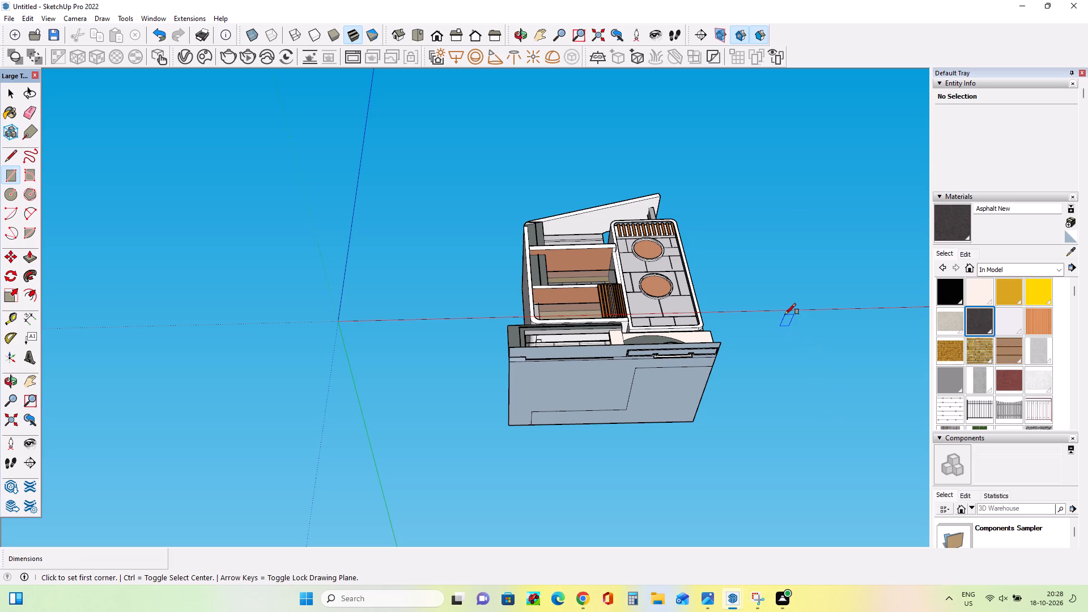
pyautogui.moveTo(786, 313); pyautogui.dragTo(450, 516)
# Paint the ground rectangle with Grass Dark Green from the Landscaping, Fencing and Vegetation materials.
pyautogui.moveTo(544, 390); pyautogui.dragTo(522, 611, button='middle')
pyautogui.moveTo(629, 287); pyautogui.dragTo(657, 486, button='middle')
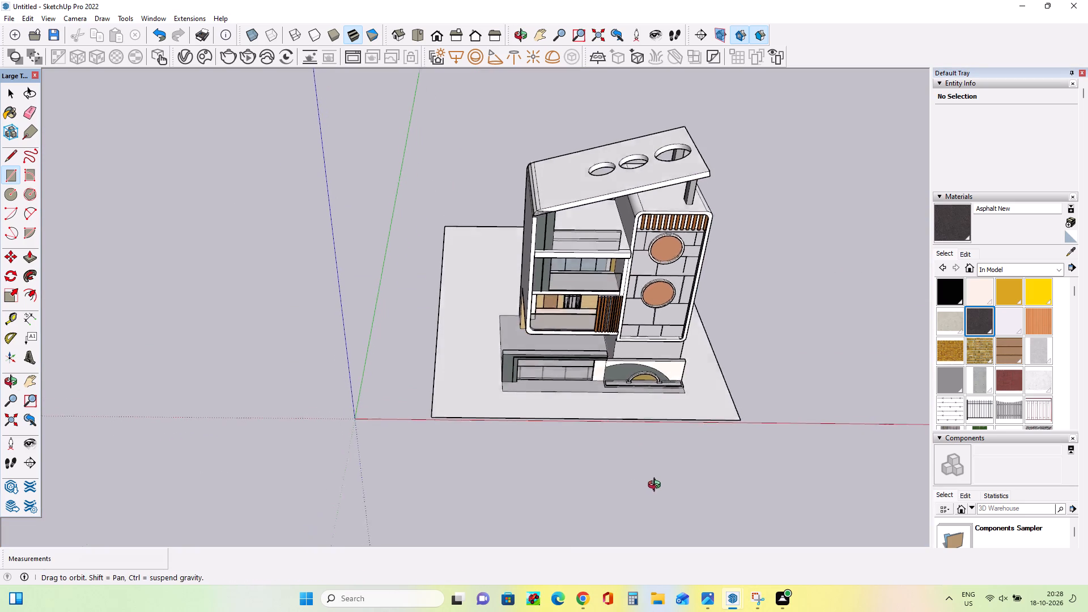
pyautogui.moveTo(657, 486); pyautogui.dragTo(656, 487, button='middle')
pyautogui.scroll(3, 686, 386)
pyautogui.moveTo(779, 363); pyautogui.dragTo(729, 268, button='middle')
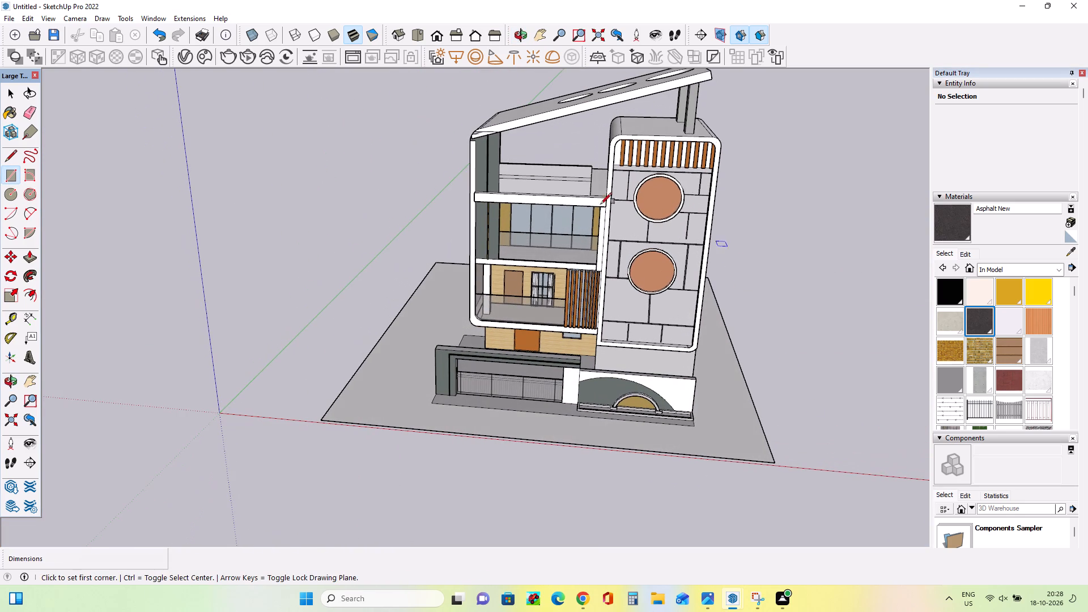
pyautogui.click(1043, 269)
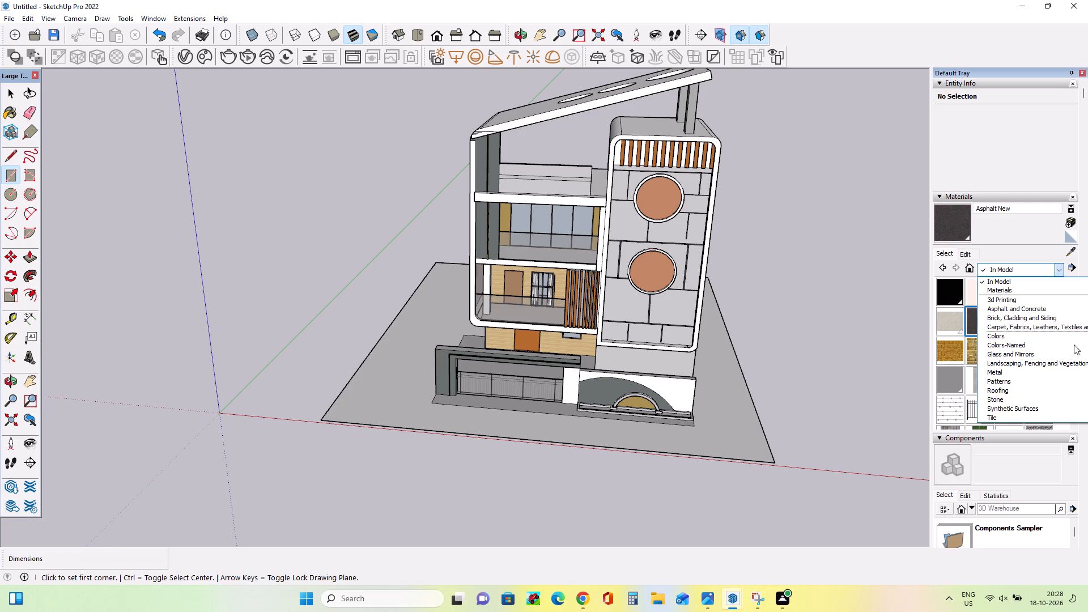
pyautogui.click(1070, 365)
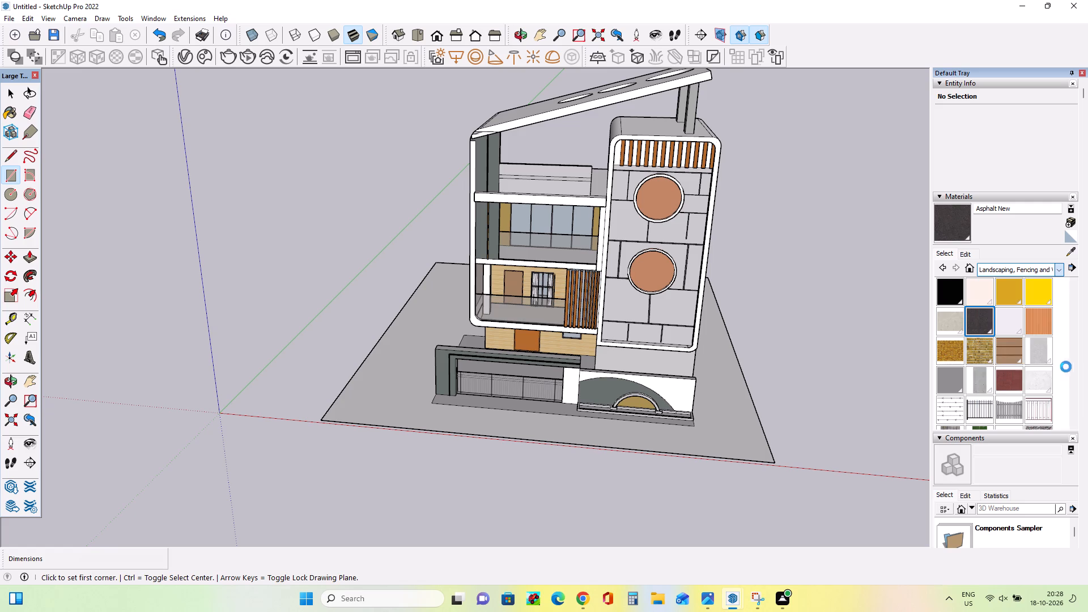
pyautogui.click(1036, 351)
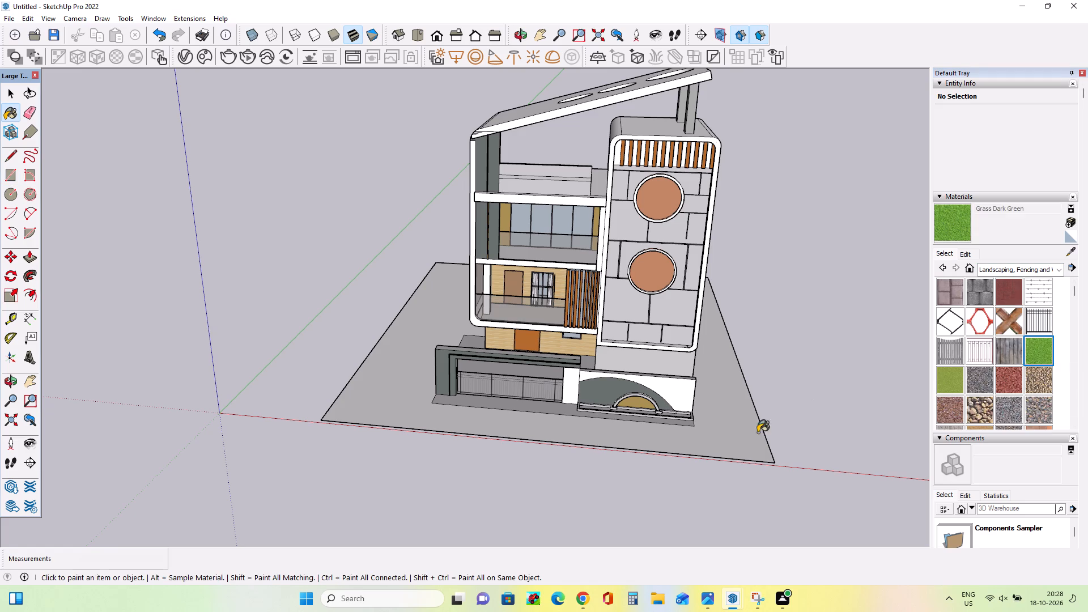
pyautogui.click(720, 451)
# Frame the whole building and lawn in a slightly elevated front view, render it in V-Ray and enlarge the result.
pyautogui.moveTo(768, 432); pyautogui.dragTo(841, 416, button='middle')
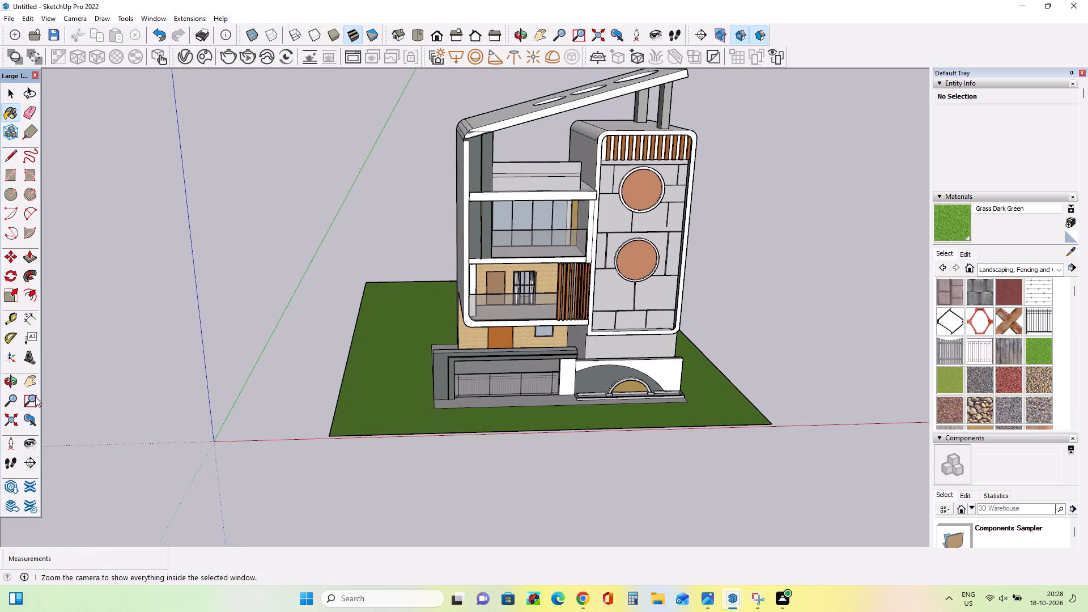
pyautogui.click(32, 384)
pyautogui.moveTo(347, 341); pyautogui.dragTo(324, 414)
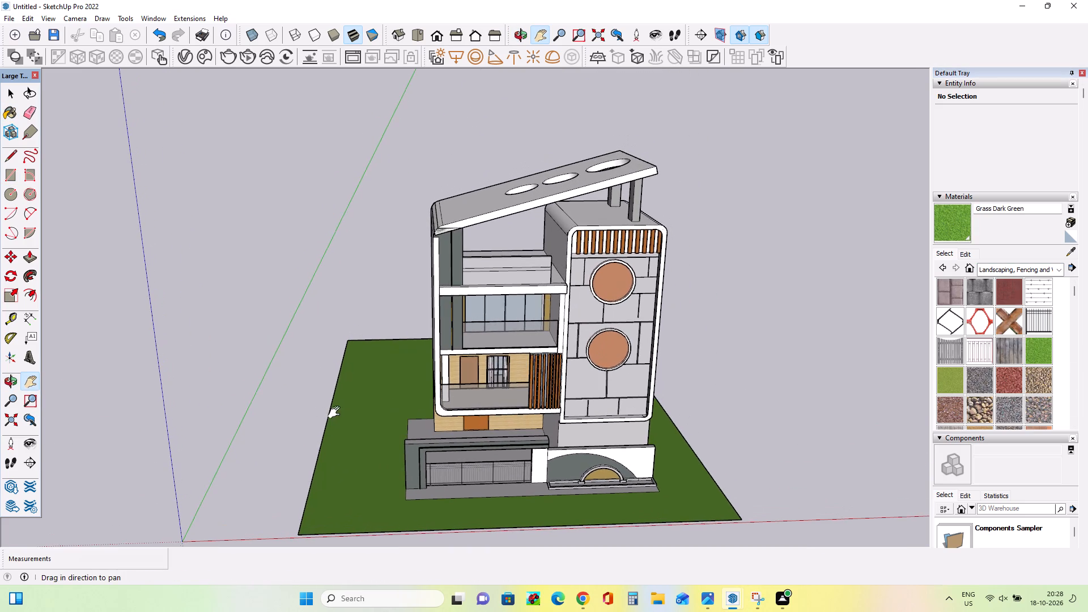
pyautogui.scroll(2, 463, 392)
pyautogui.moveTo(567, 399); pyautogui.dragTo(540, 390)
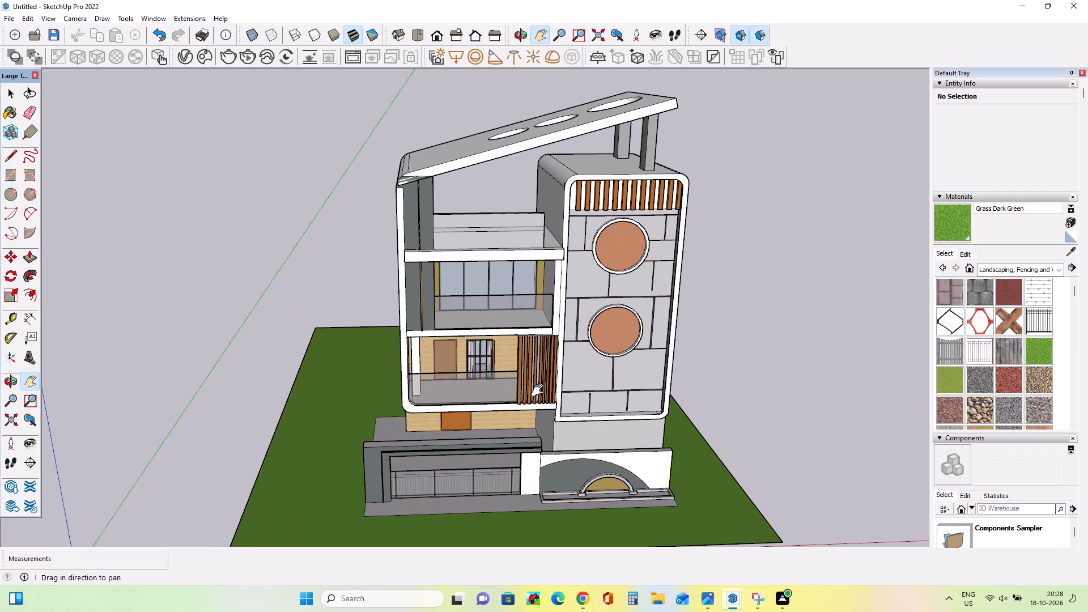
pyautogui.moveTo(540, 390); pyautogui.dragTo(533, 390)
pyautogui.moveTo(598, 406); pyautogui.dragTo(568, 397, button='middle')
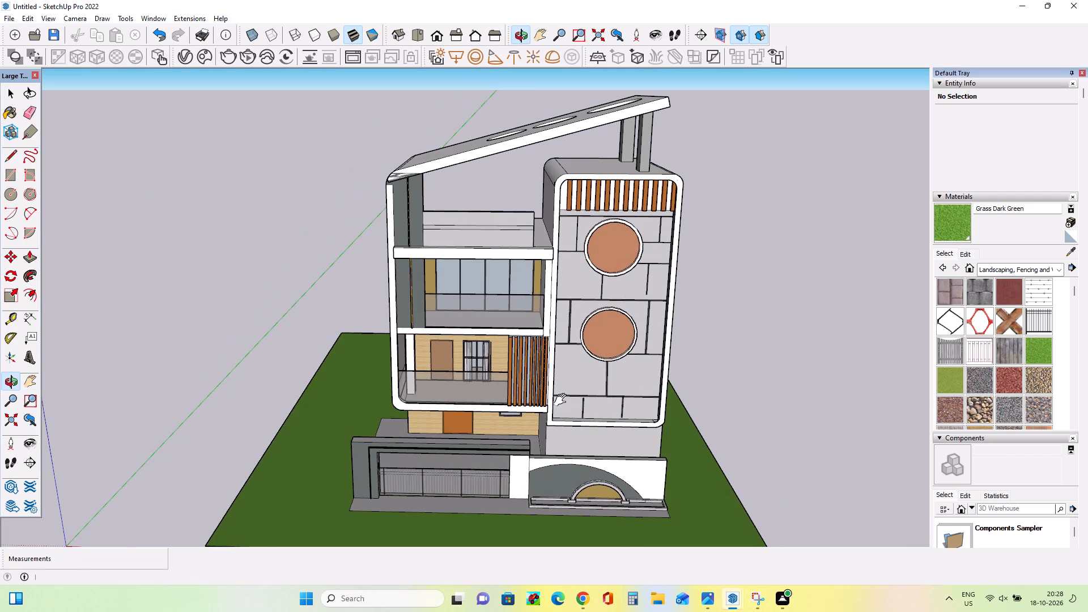
pyautogui.click(224, 58)
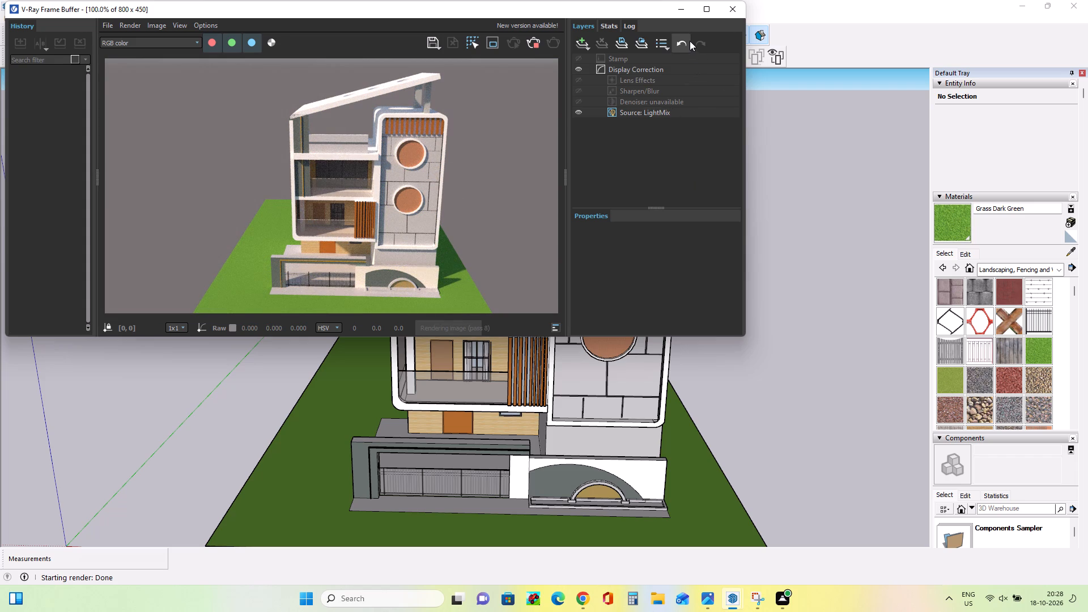
pyautogui.click(704, 6)
pyautogui.scroll(1, 654, 458)
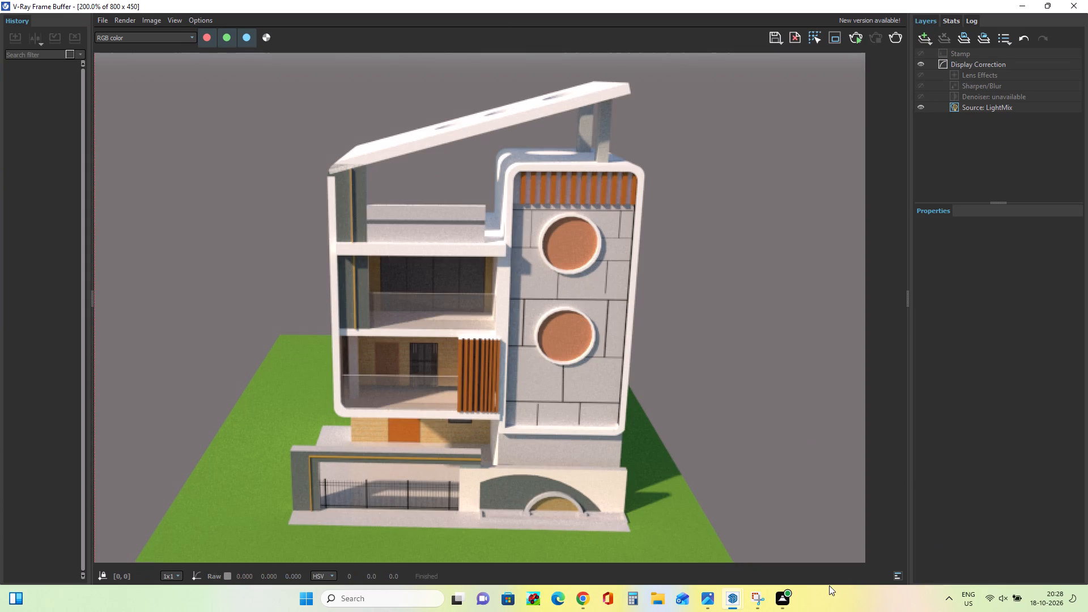
# Switch to Snipping Tool and capture a rectangular snip of the rendered building with the surrounding lawn.
pyautogui.click(766, 598)
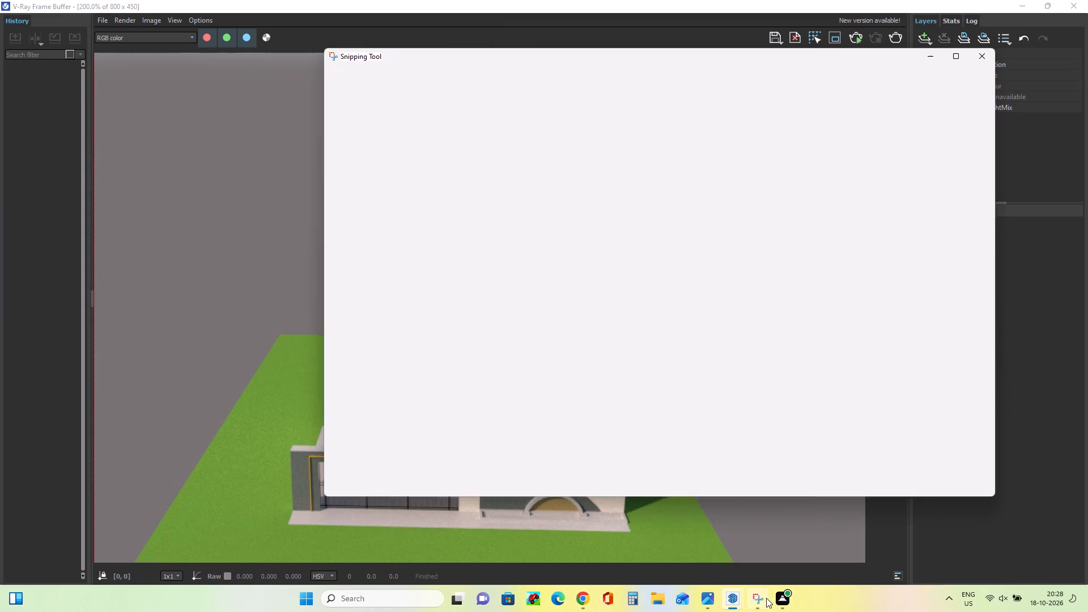
pyautogui.click(362, 79)
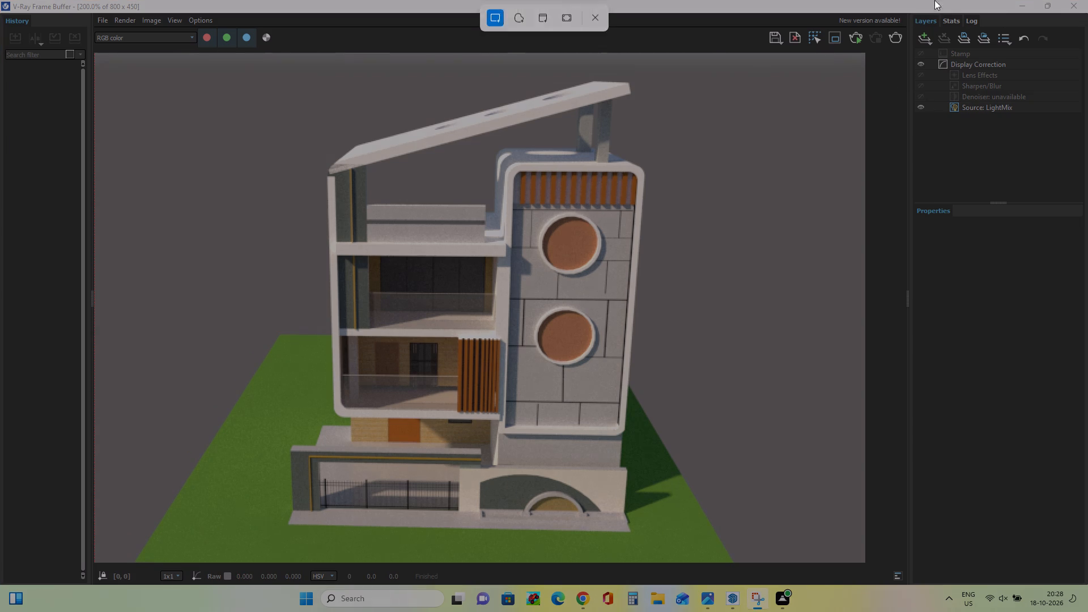
pyautogui.moveTo(664, 61); pyautogui.dragTo(607, 81)
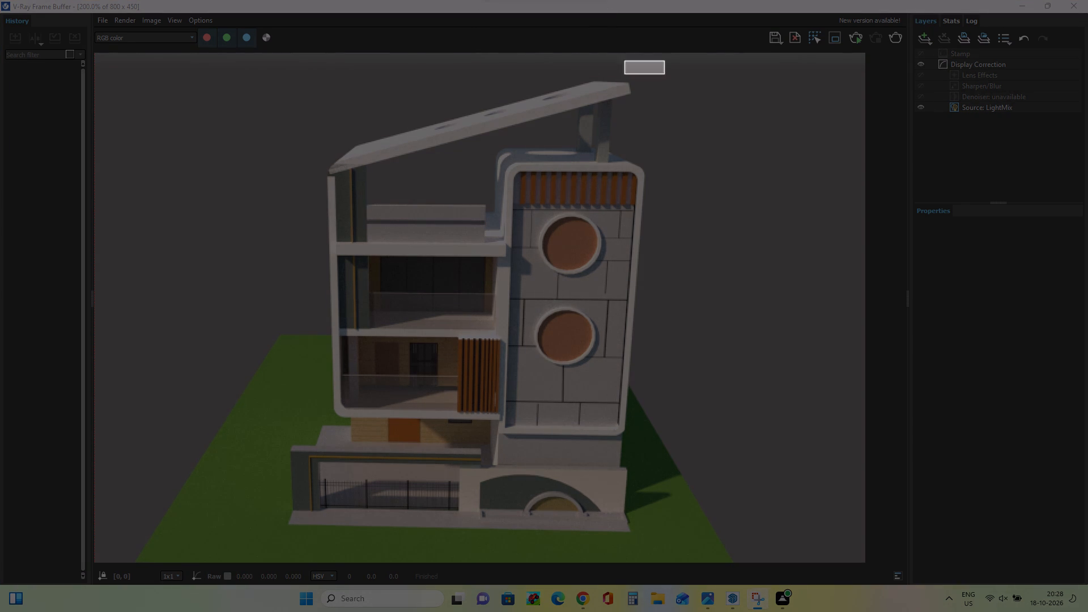
pyautogui.moveTo(607, 81); pyautogui.dragTo(244, 550)
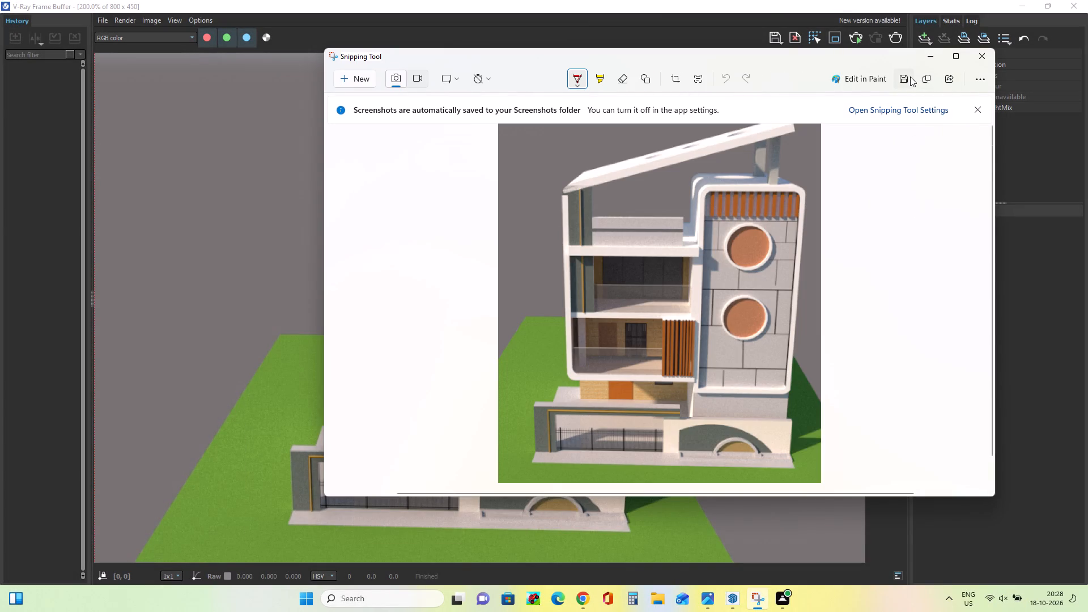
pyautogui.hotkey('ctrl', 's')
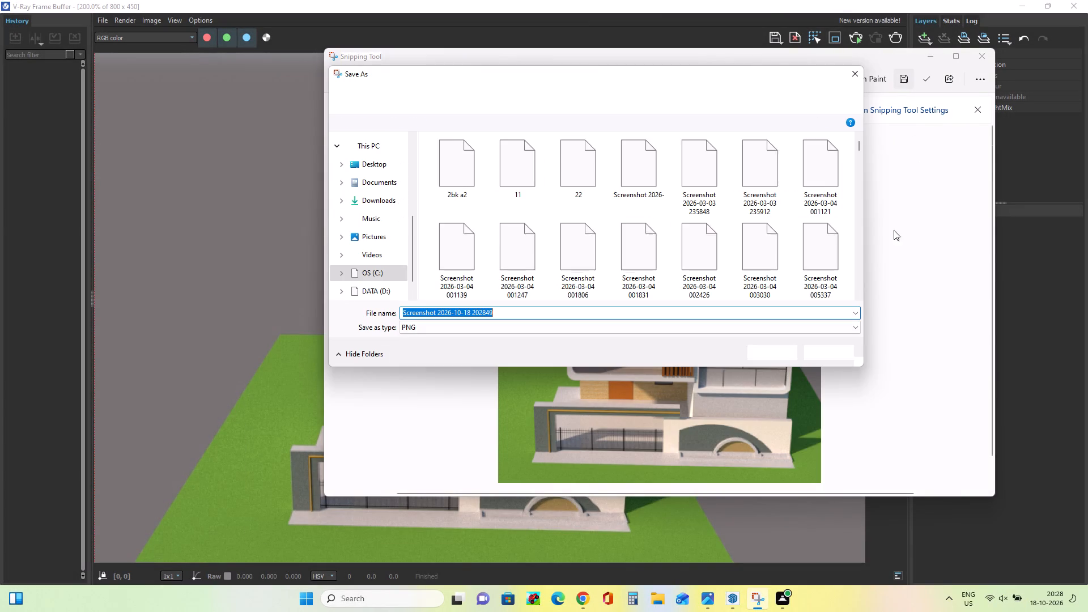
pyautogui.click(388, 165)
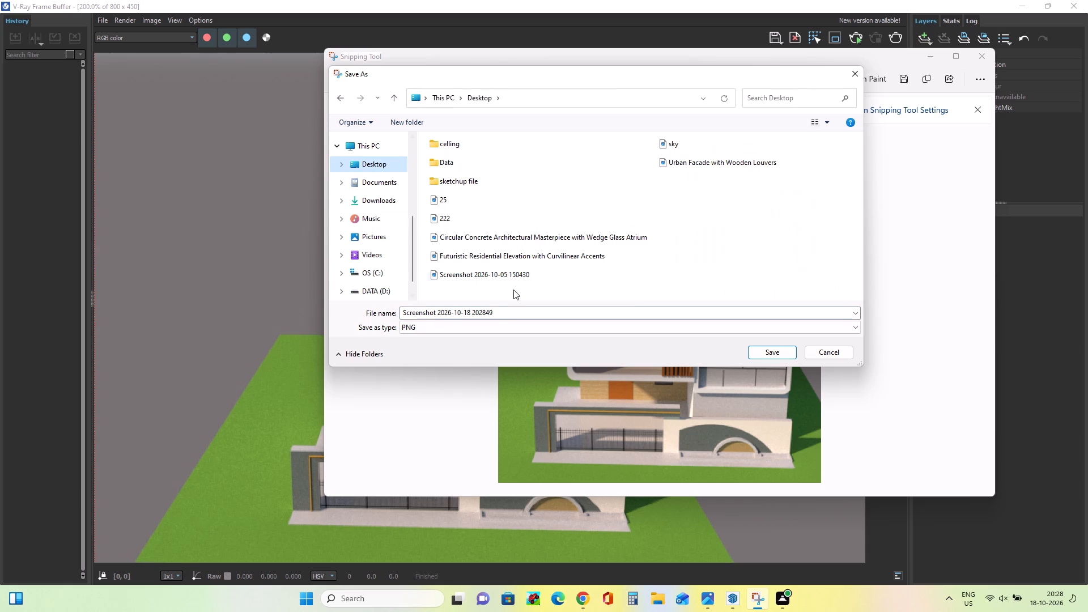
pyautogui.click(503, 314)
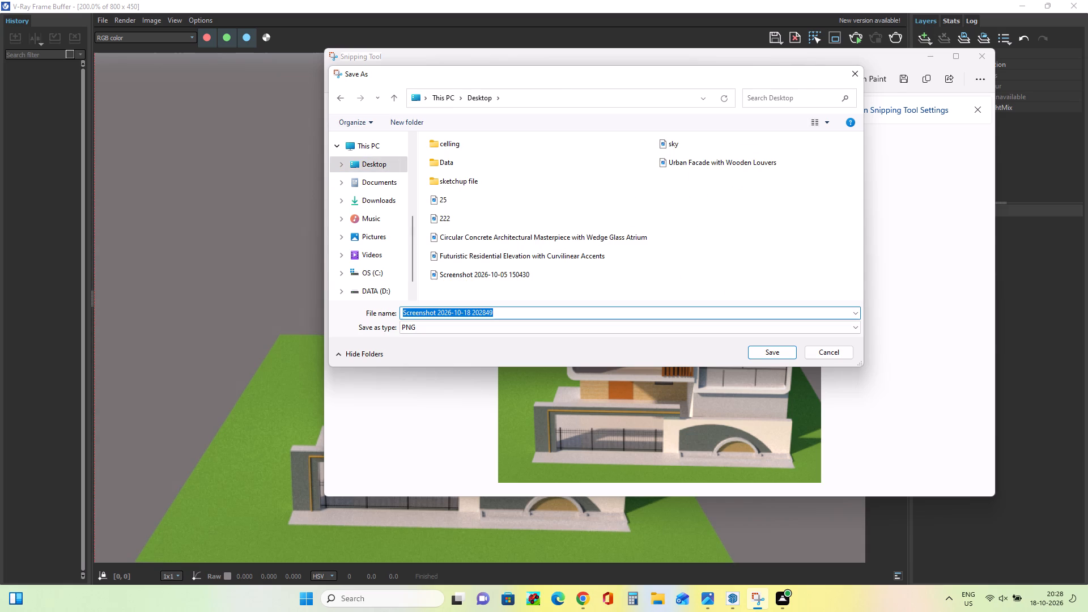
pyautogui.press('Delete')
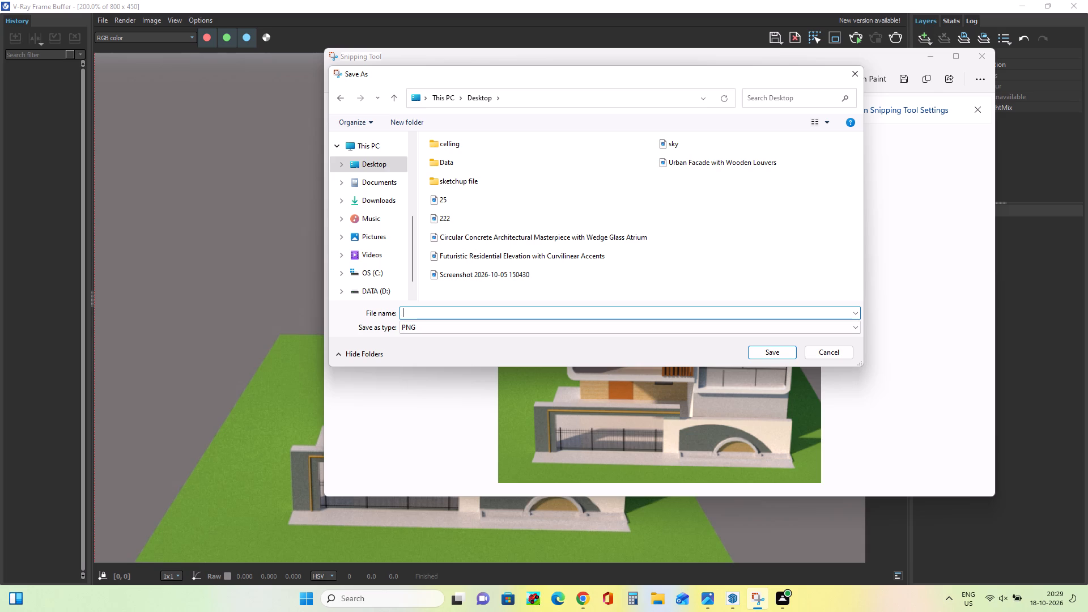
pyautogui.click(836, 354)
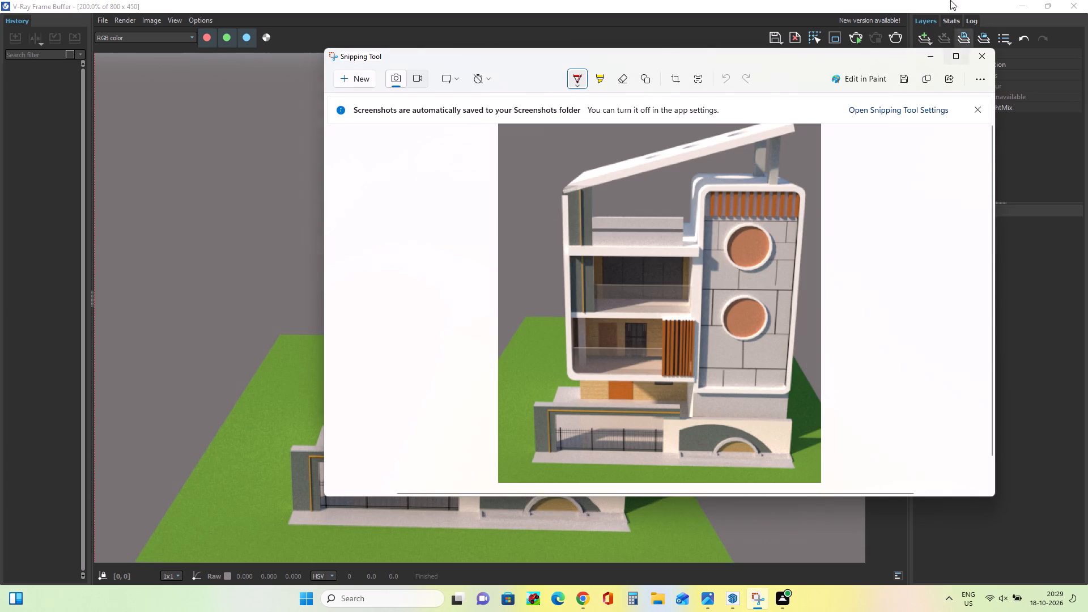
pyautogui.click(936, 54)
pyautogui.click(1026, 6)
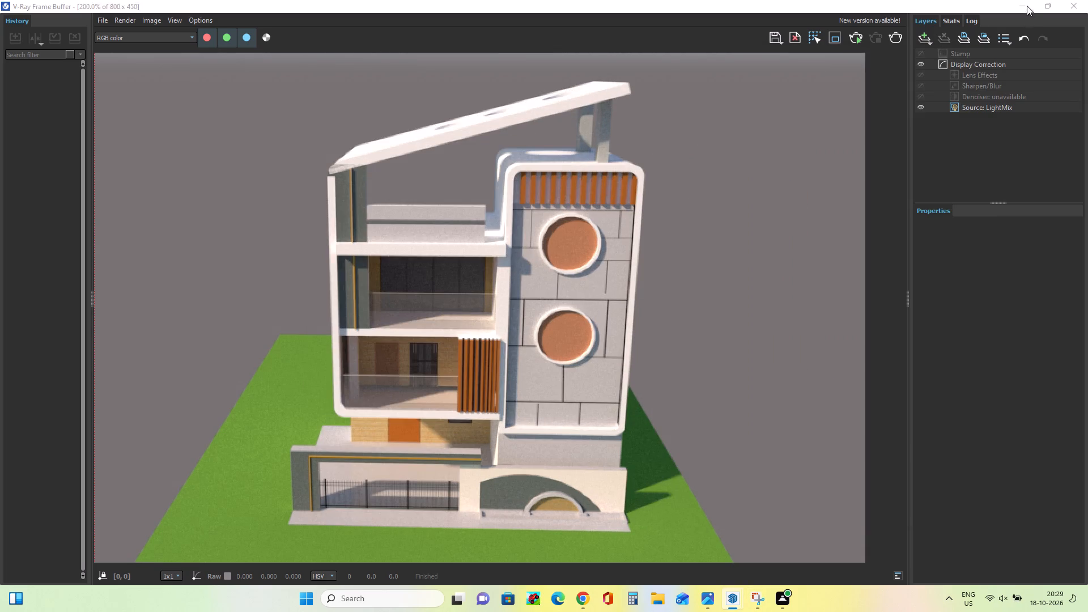
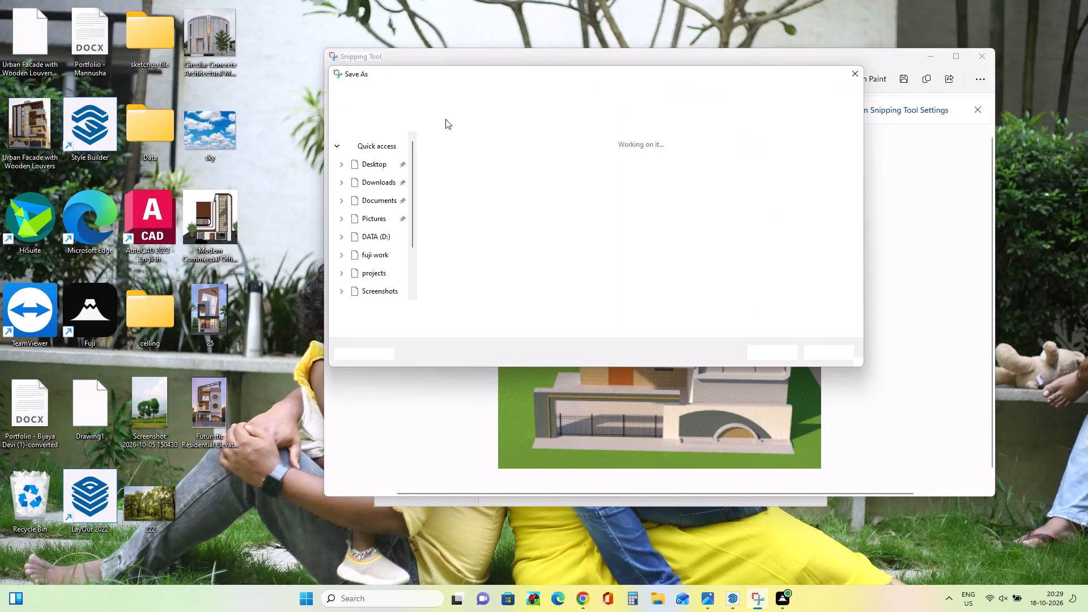
# Save the snip to the Desktop as a PNG named "Futuristic Residential Elevation with Curvilinear Accents pdf", basing the name on the existing image file.
pyautogui.click(375, 171)
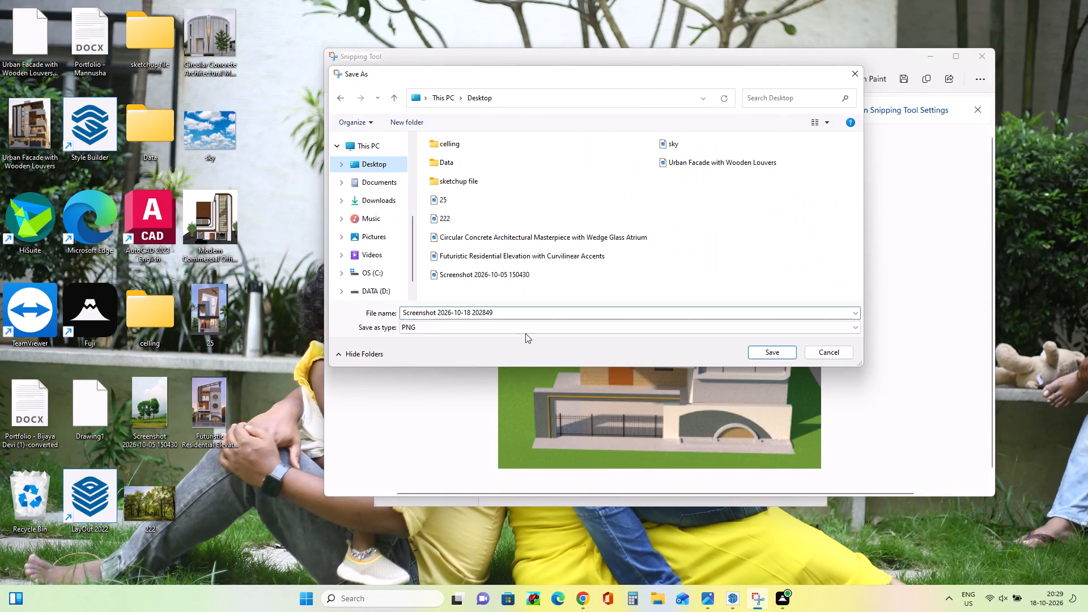
pyautogui.click(514, 314)
pyautogui.click(526, 256)
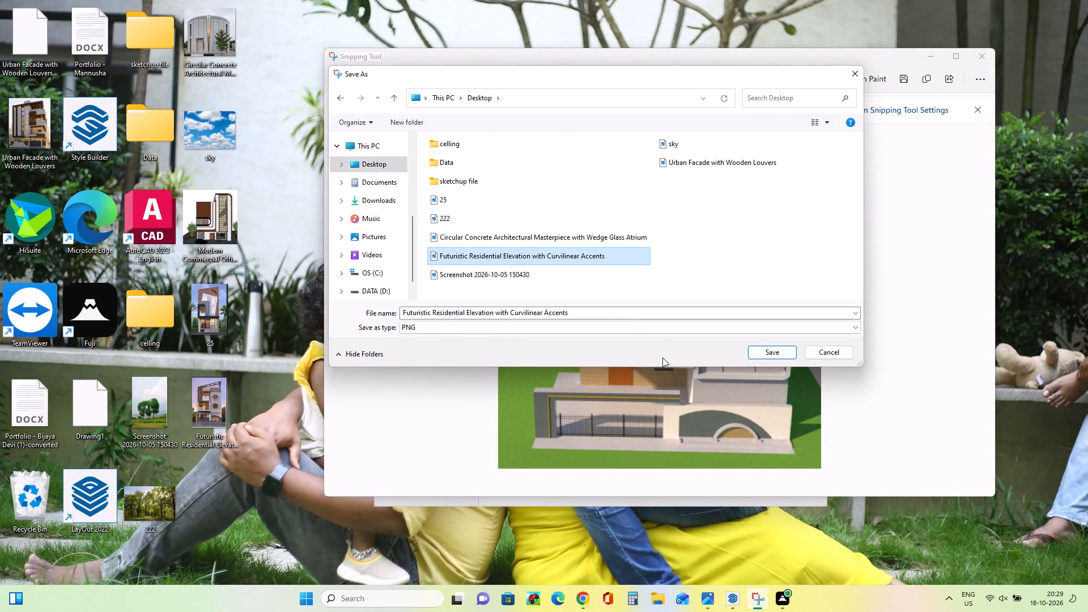
pyautogui.click(588, 317)
pyautogui.press('space')
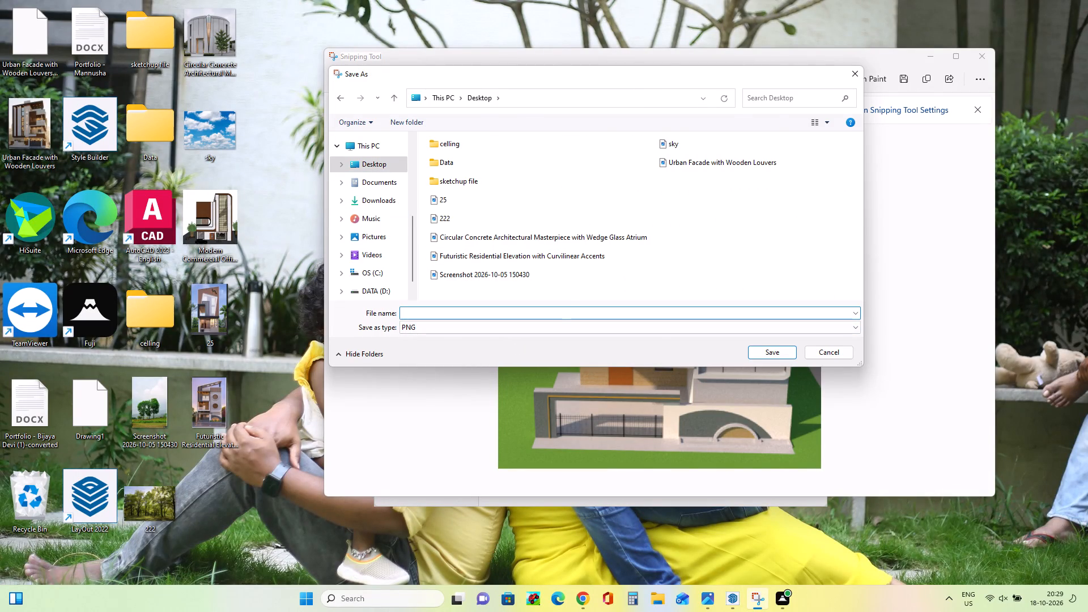
pyautogui.hotkey('ctrl', 'z')
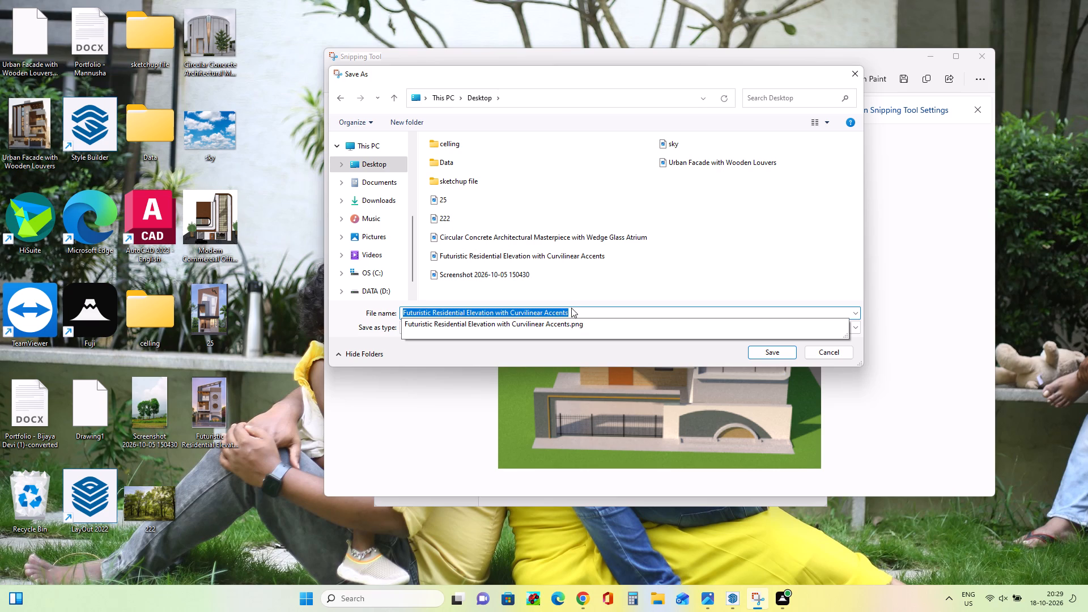
pyautogui.click(571, 310)
pyautogui.click(581, 314)
pyautogui.press('space')
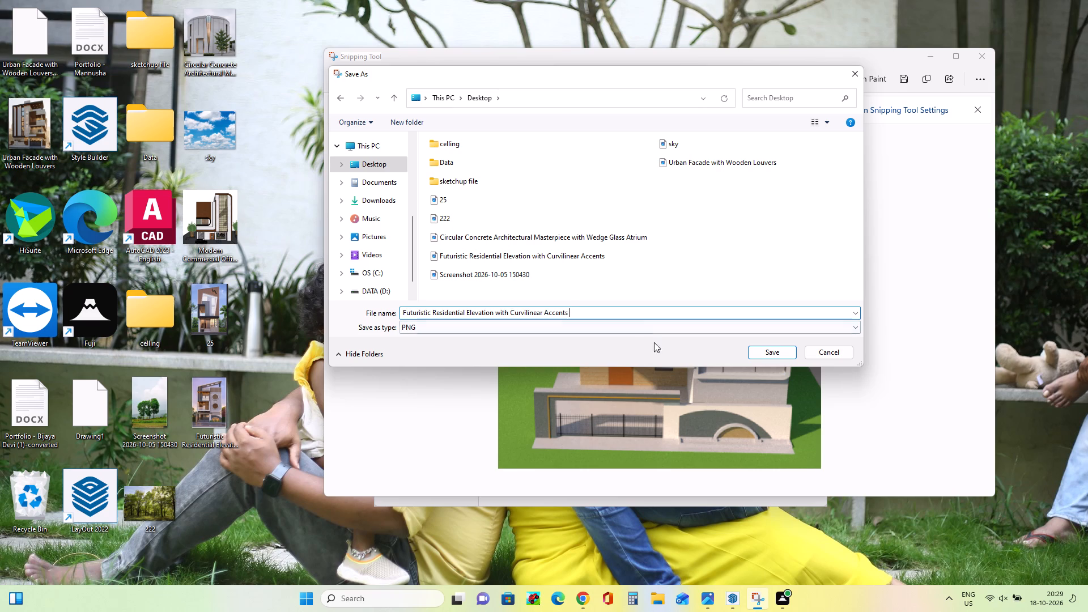
pyautogui.write('pdf')
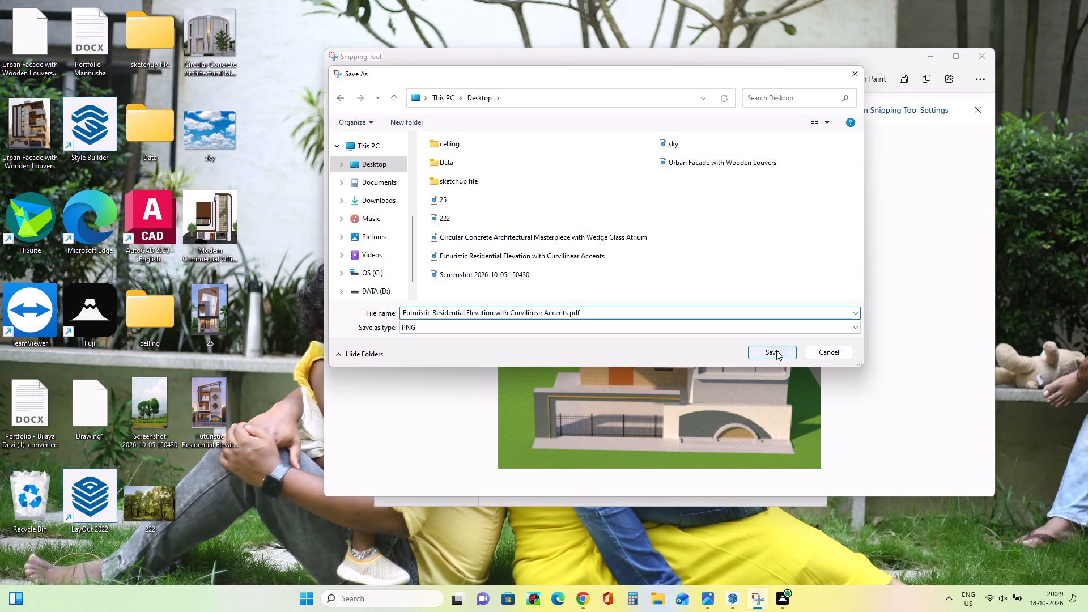
pyautogui.click(776, 351)
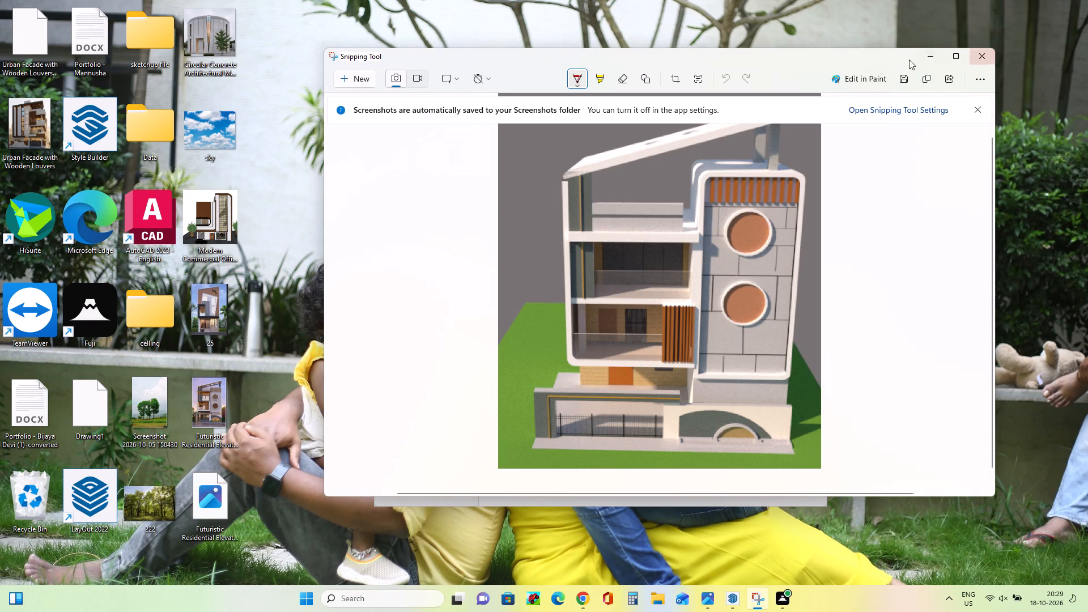
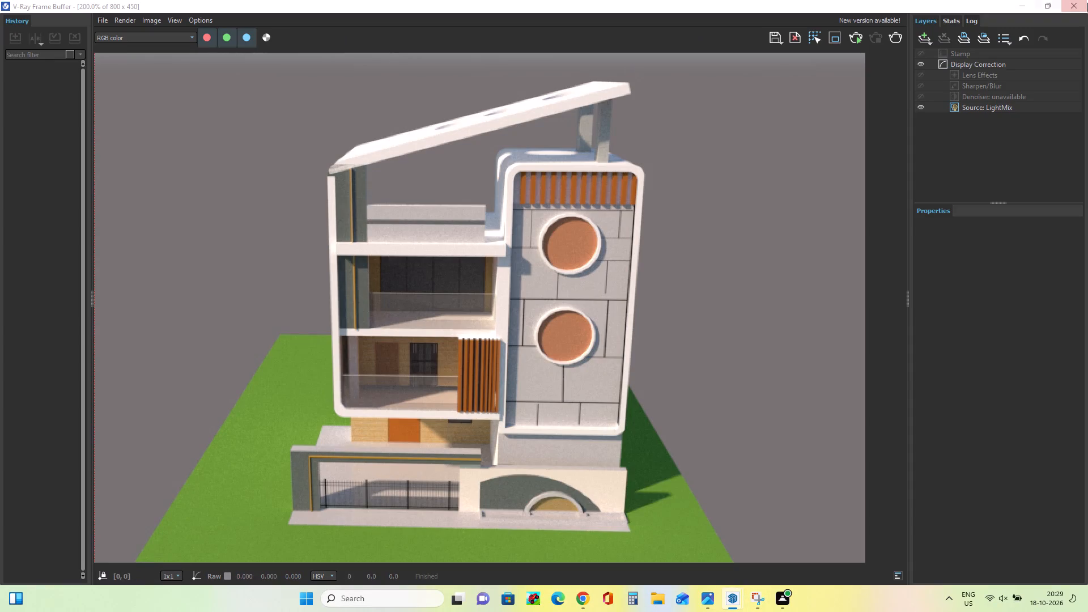
# Minimize the V-Ray Frame Buffer and close the V-Ray Asset Editor to return to the model.
pyautogui.click(1022, 0)
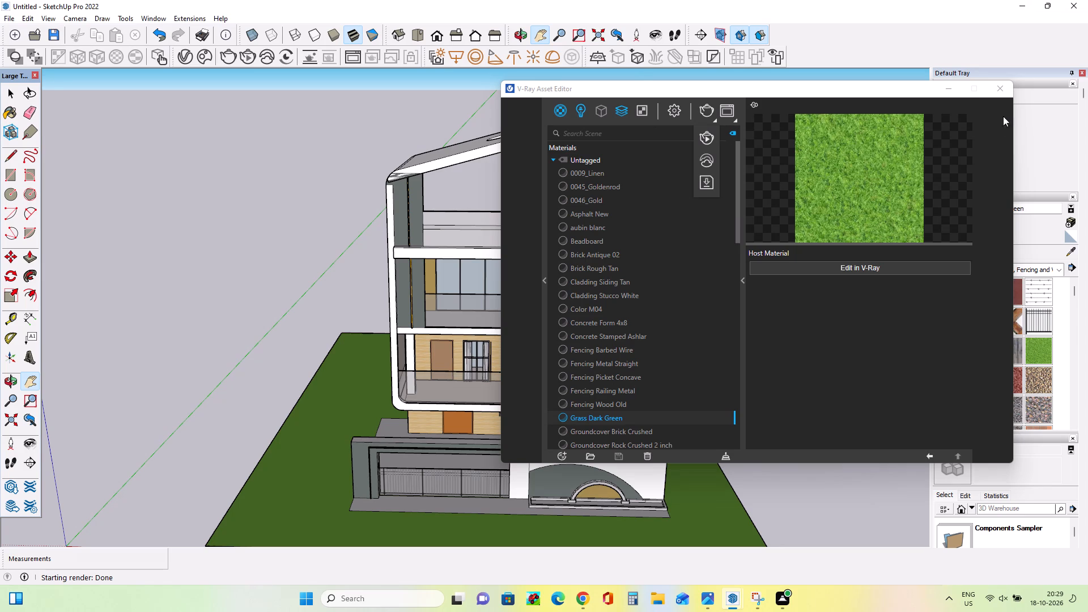
pyautogui.click(996, 90)
# Save the model to the Desktop as a SketchUp file named "Futuristic Residential Elevation with Curvilinear Accents skp", adapting the existing render's file name.
pyautogui.hotkey('ctrl', 's')
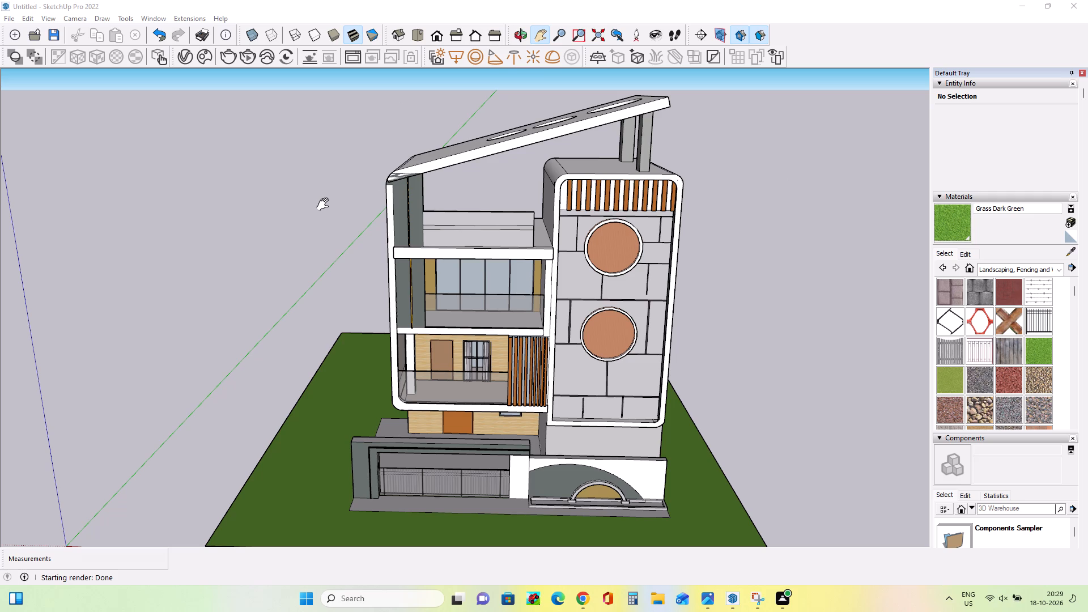
pyautogui.hotkey('ctrl', 's')
pyautogui.click(14, 18)
pyautogui.click(19, 75)
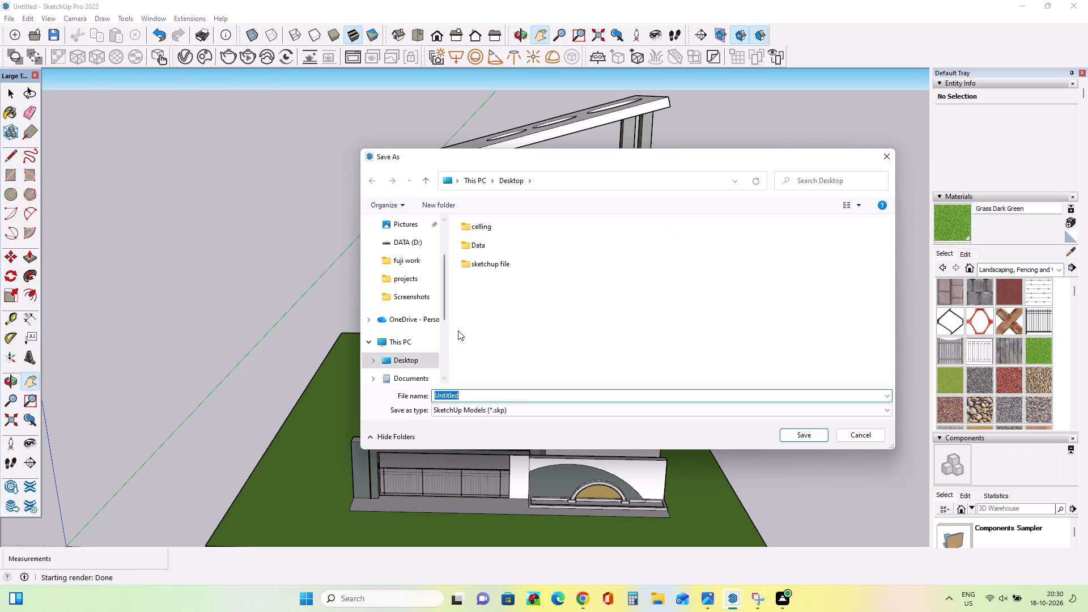
pyautogui.scroll(3, 407, 308)
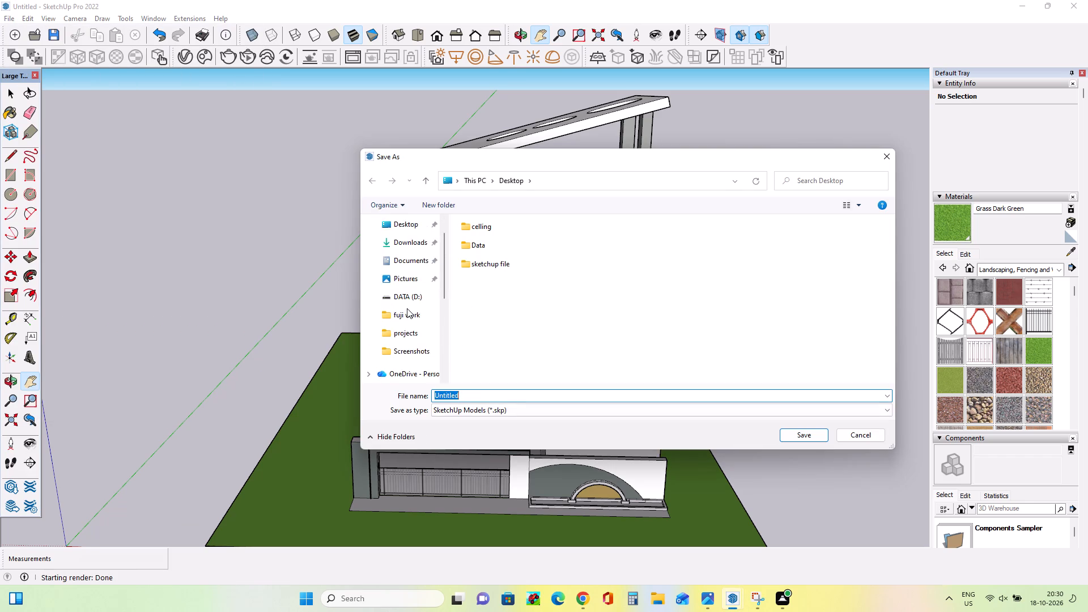
pyautogui.scroll(2, 407, 308)
pyautogui.click(418, 243)
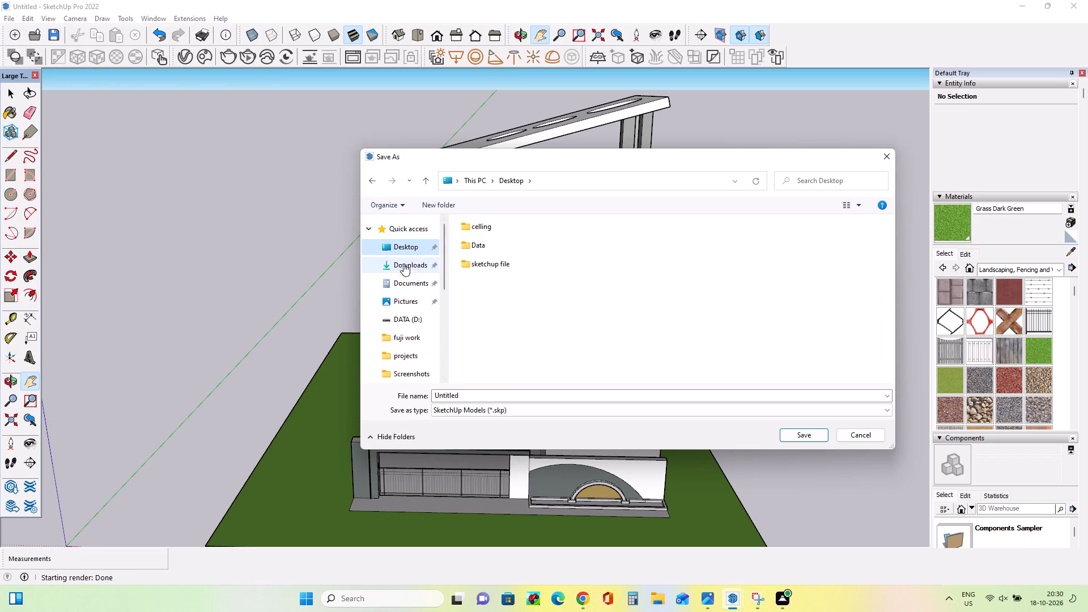
pyautogui.click(403, 247)
pyautogui.click(466, 395)
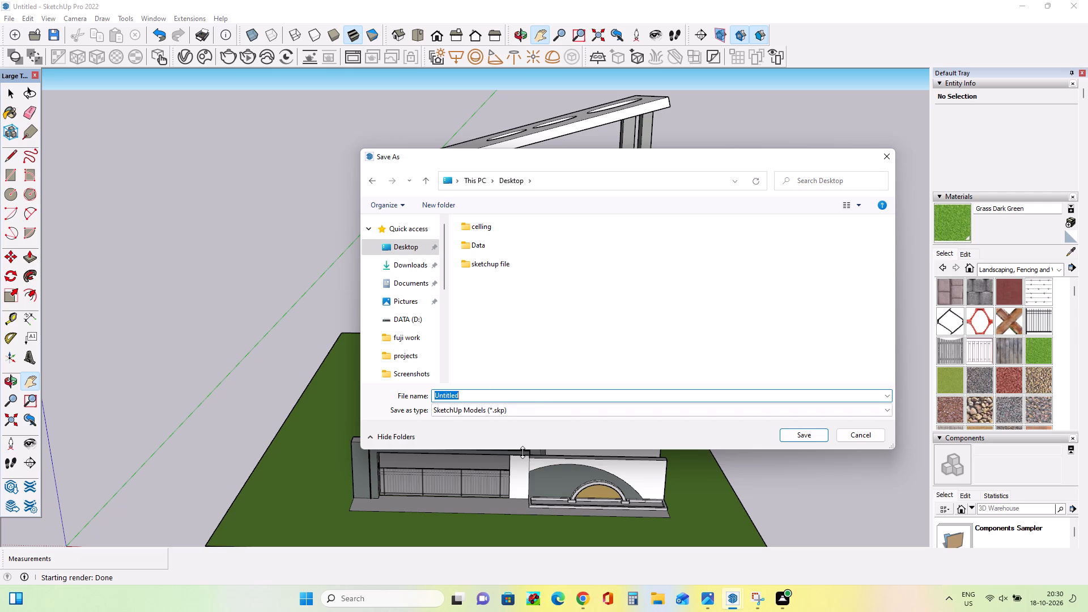
pyautogui.press('BackSpace')
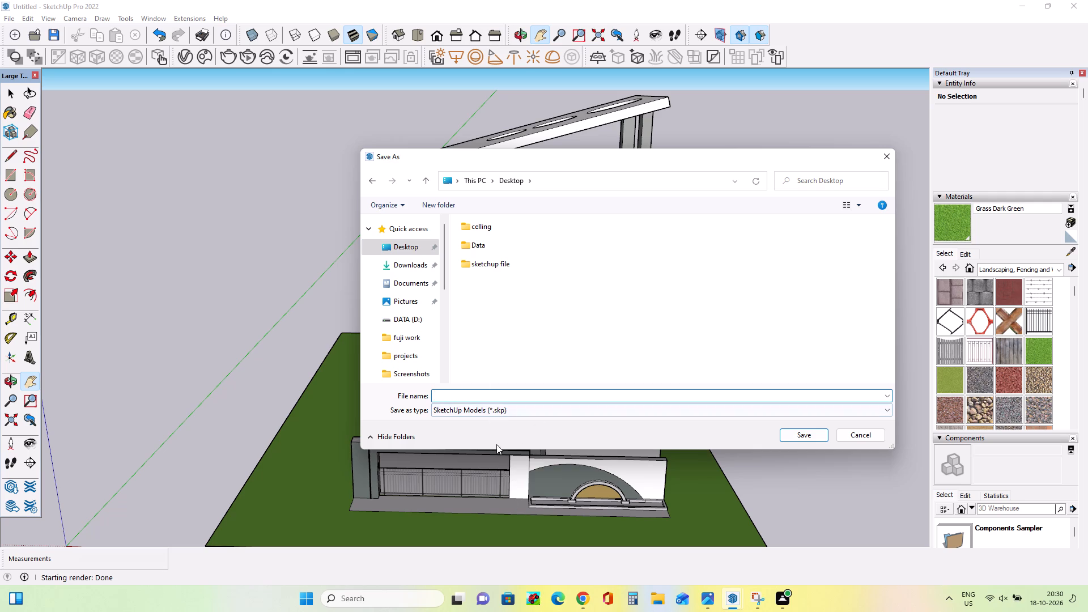
pyautogui.press('f')
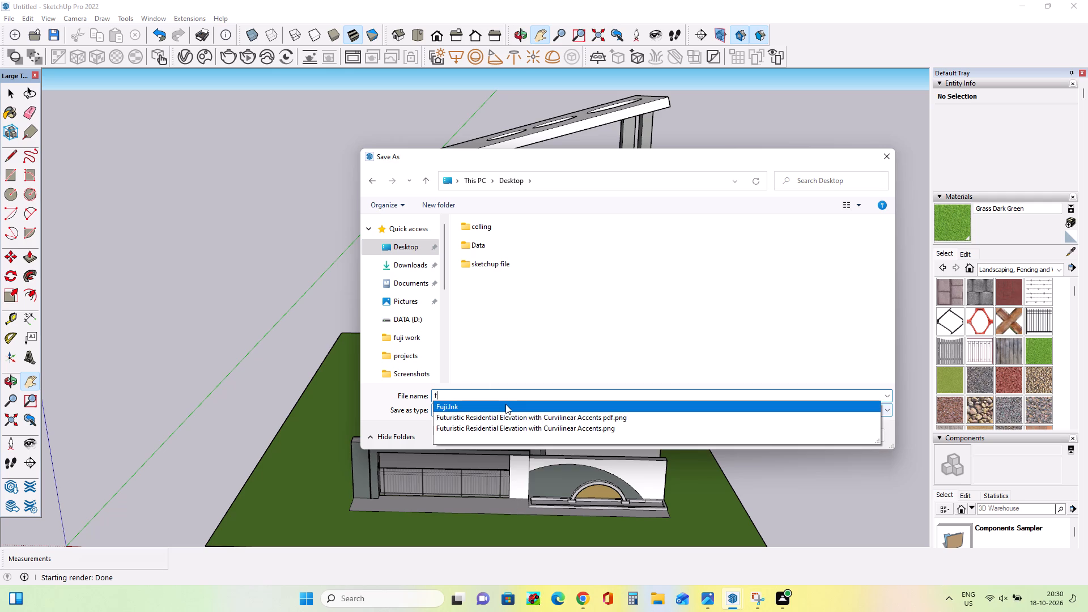
pyautogui.click(513, 415)
pyautogui.click(627, 396)
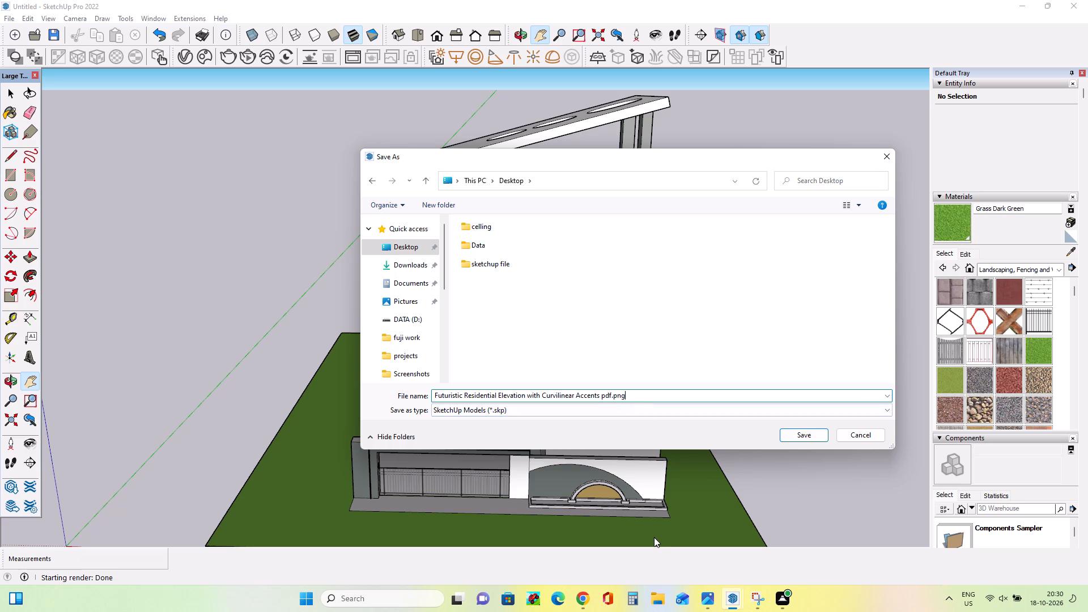
pyautogui.press('BackSpace')
pyautogui.press('BackSpace')
pyautogui.press('BackSpace')
pyautogui.press('BackSpace')
pyautogui.press('BackSpace')
pyautogui.press('BackSpace')
pyautogui.press('BackSpace')
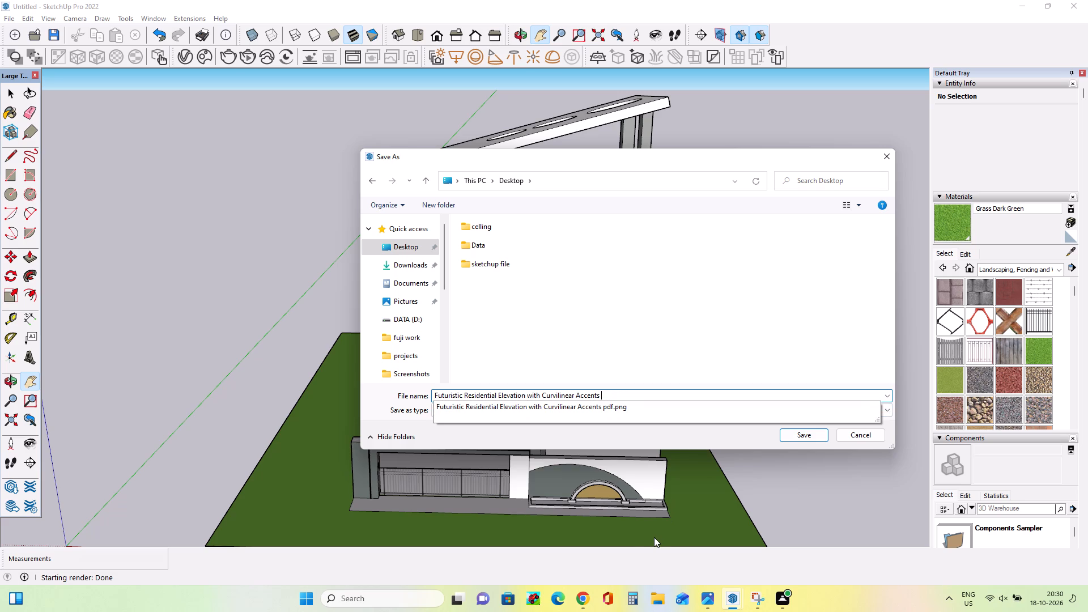
pyautogui.write('skp')
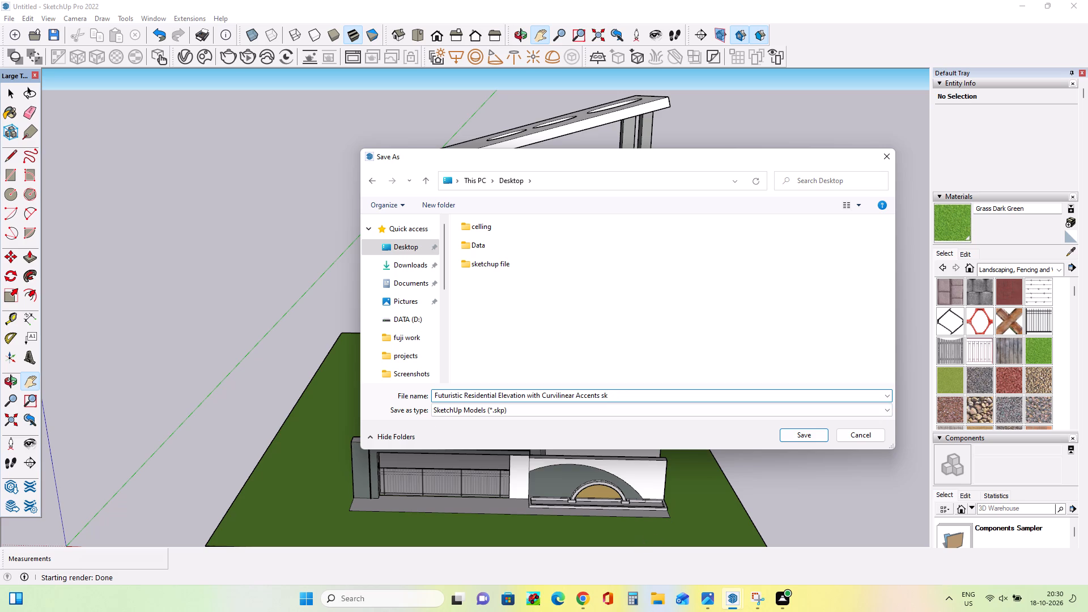
pyautogui.click(790, 433)
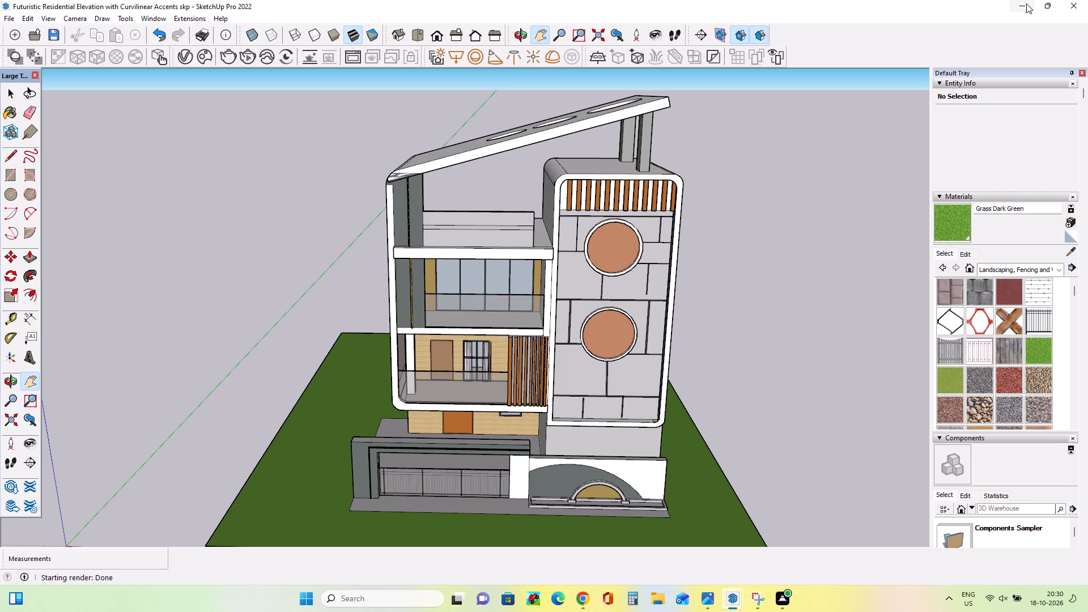
# Minimize SketchUp to show the Desktop and slightly enlarge the Snipping Tool window upward.
pyautogui.click(1023, 2)
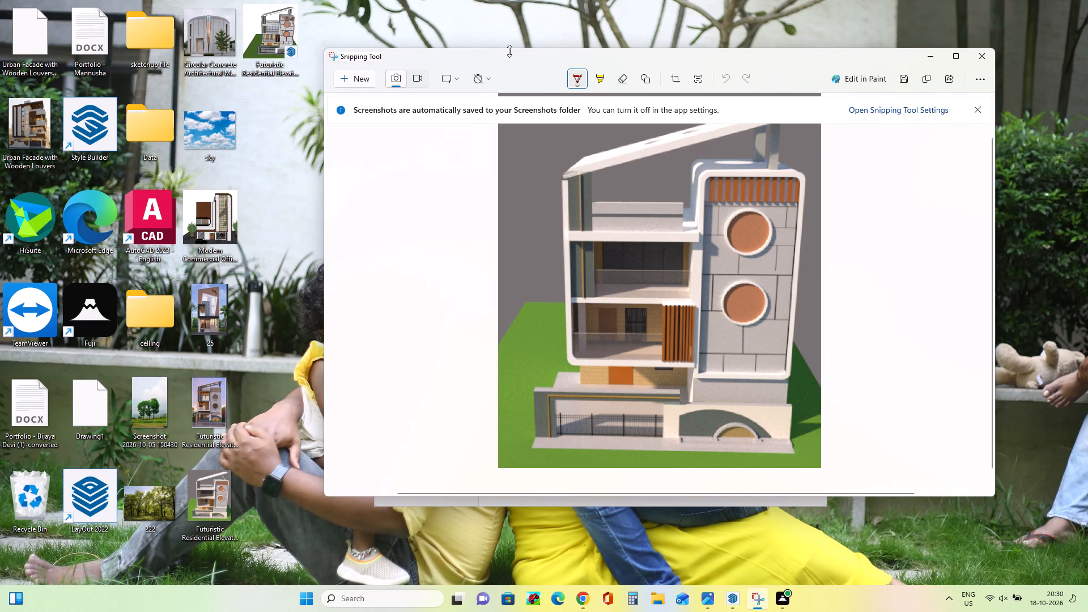
pyautogui.moveTo(509, 51); pyautogui.dragTo(616, 42)
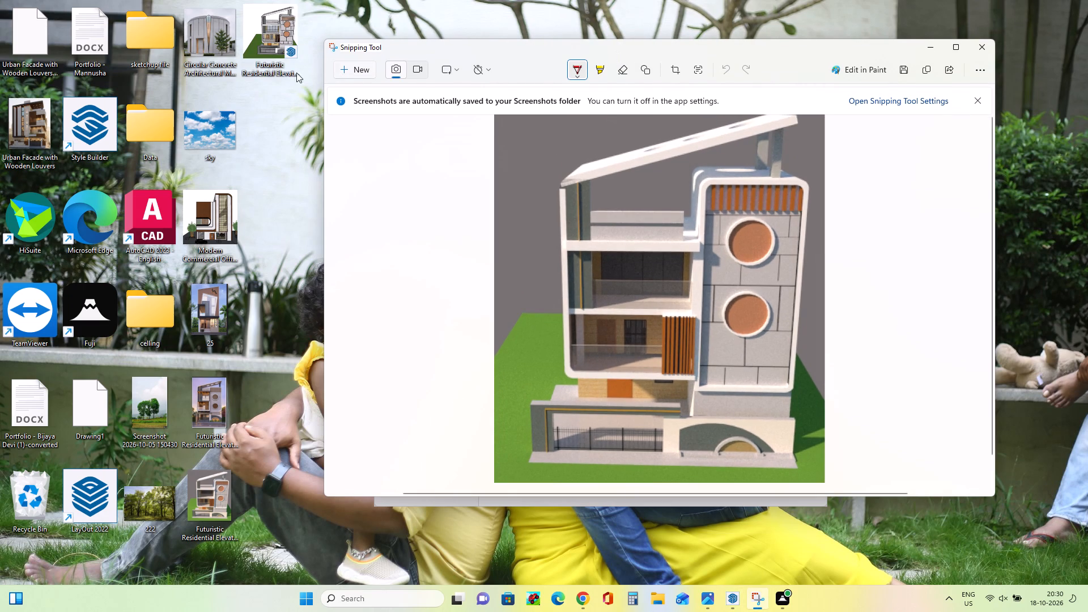
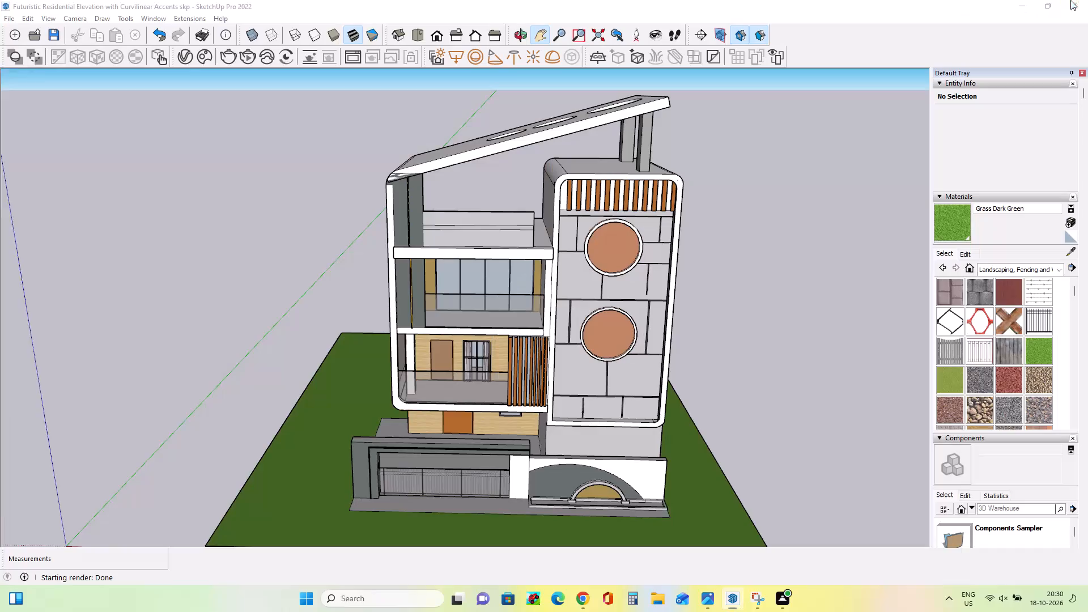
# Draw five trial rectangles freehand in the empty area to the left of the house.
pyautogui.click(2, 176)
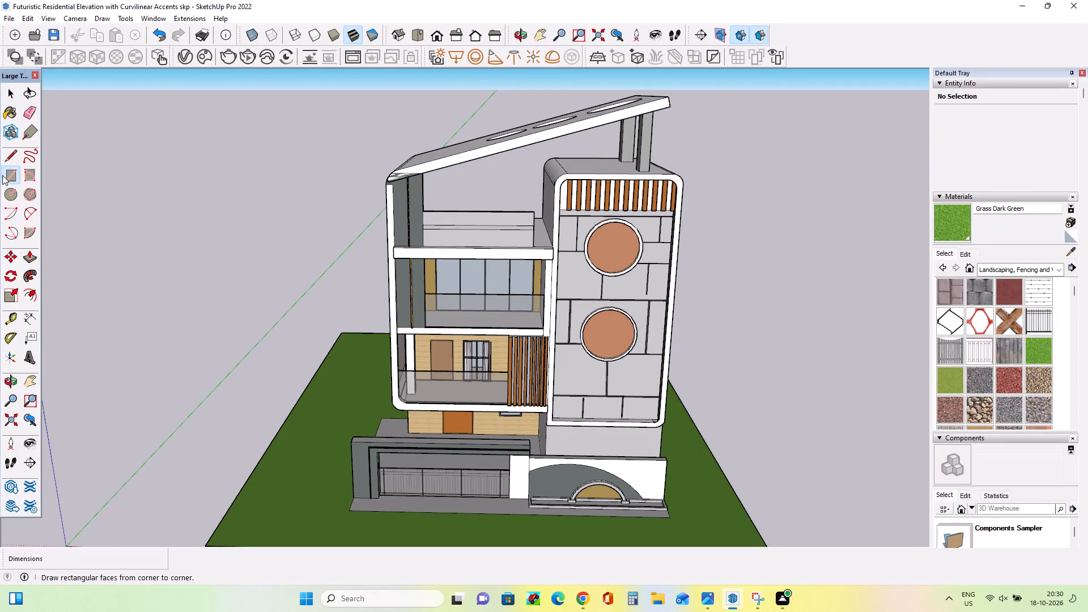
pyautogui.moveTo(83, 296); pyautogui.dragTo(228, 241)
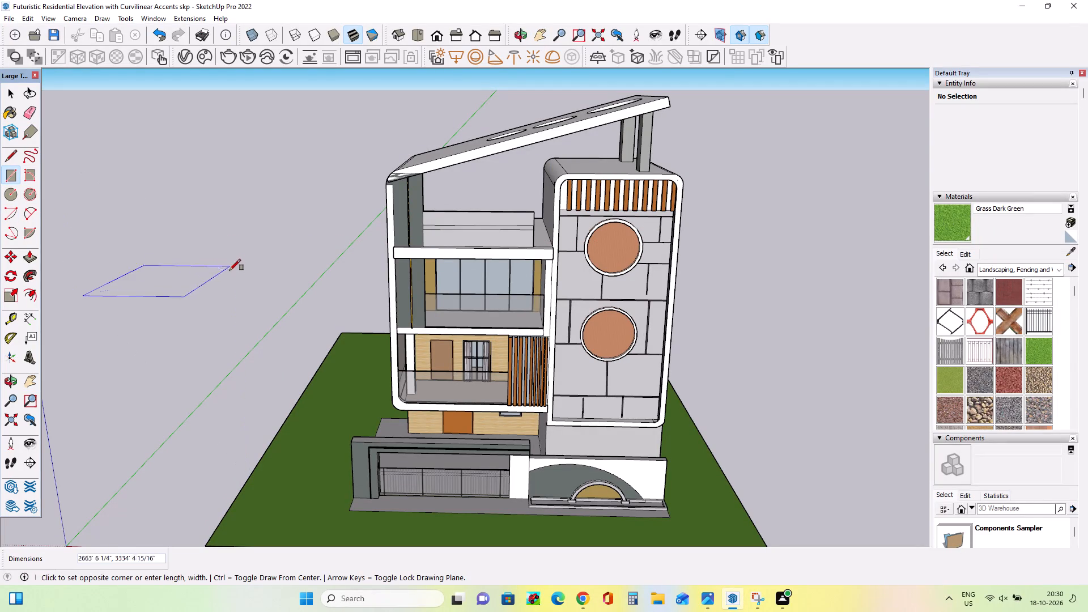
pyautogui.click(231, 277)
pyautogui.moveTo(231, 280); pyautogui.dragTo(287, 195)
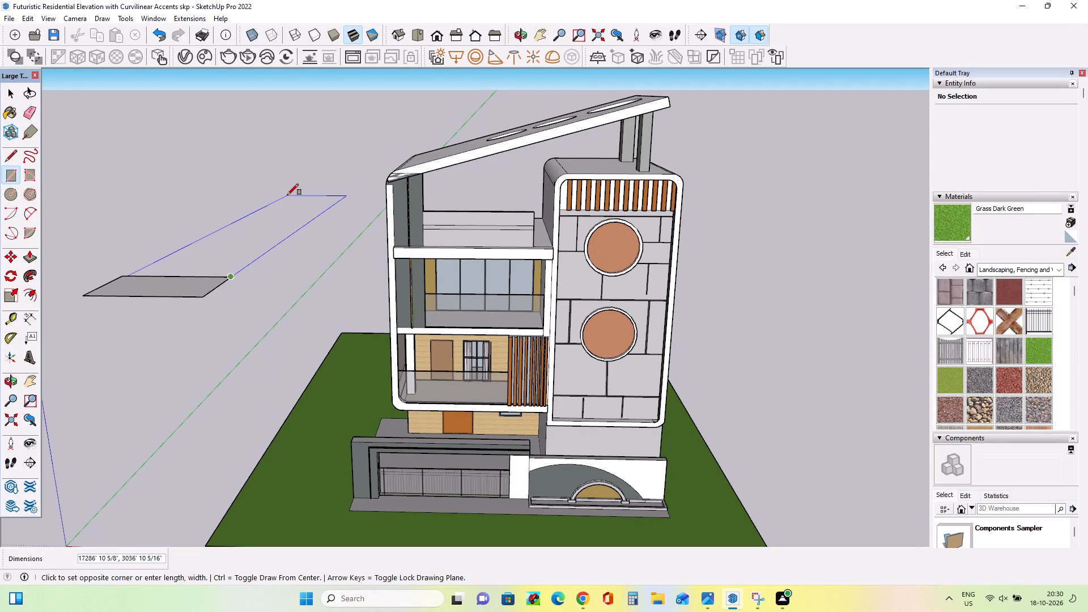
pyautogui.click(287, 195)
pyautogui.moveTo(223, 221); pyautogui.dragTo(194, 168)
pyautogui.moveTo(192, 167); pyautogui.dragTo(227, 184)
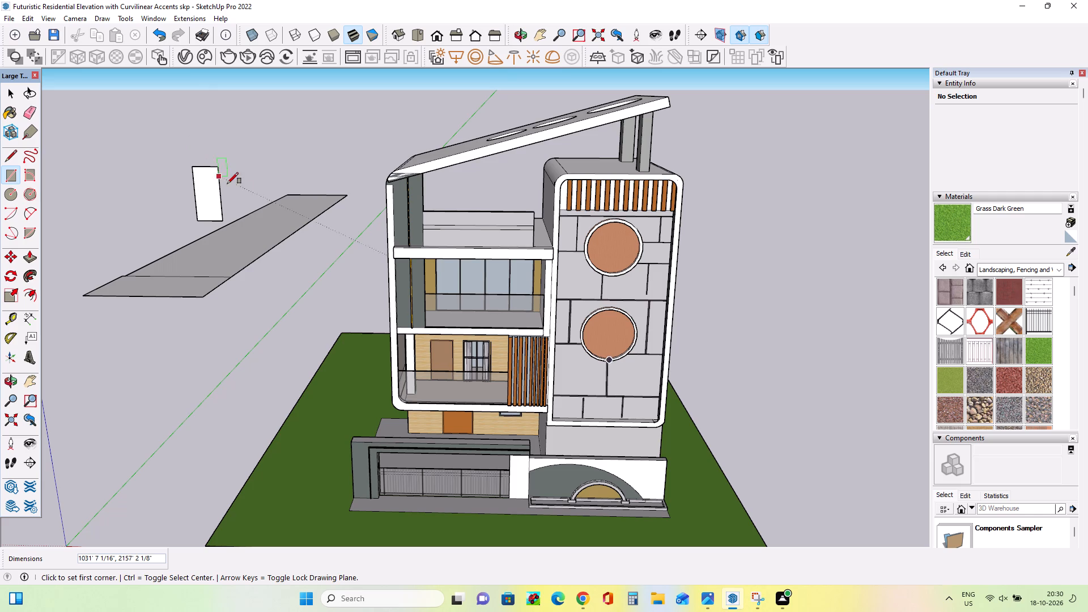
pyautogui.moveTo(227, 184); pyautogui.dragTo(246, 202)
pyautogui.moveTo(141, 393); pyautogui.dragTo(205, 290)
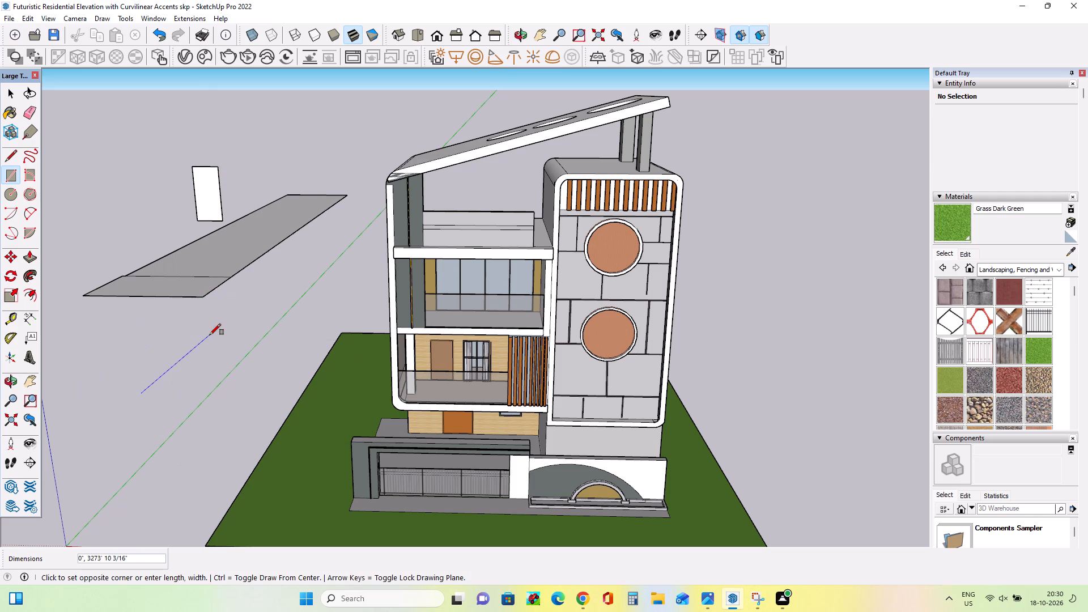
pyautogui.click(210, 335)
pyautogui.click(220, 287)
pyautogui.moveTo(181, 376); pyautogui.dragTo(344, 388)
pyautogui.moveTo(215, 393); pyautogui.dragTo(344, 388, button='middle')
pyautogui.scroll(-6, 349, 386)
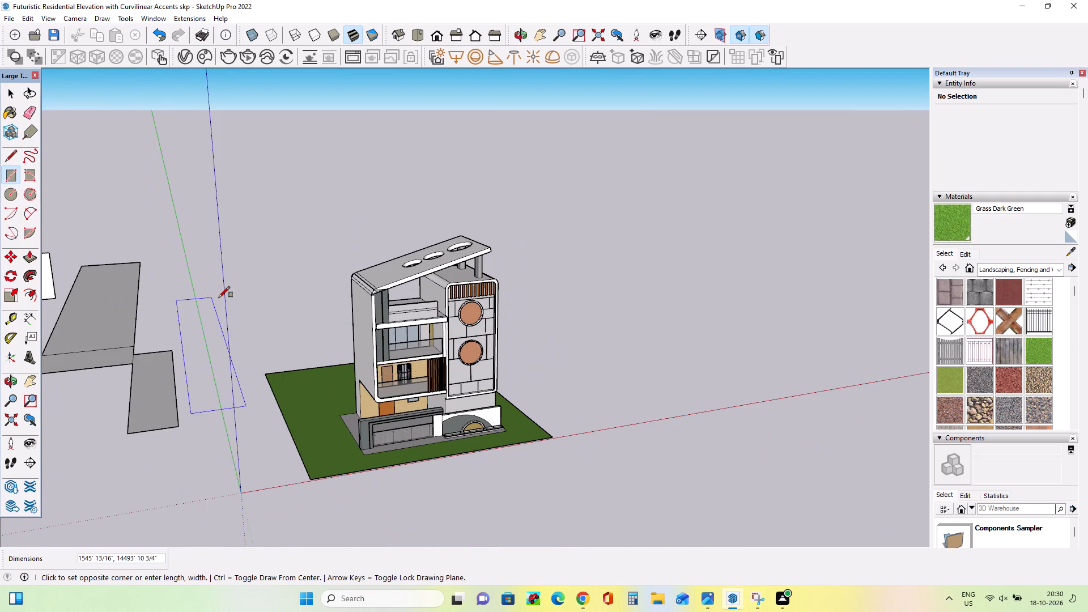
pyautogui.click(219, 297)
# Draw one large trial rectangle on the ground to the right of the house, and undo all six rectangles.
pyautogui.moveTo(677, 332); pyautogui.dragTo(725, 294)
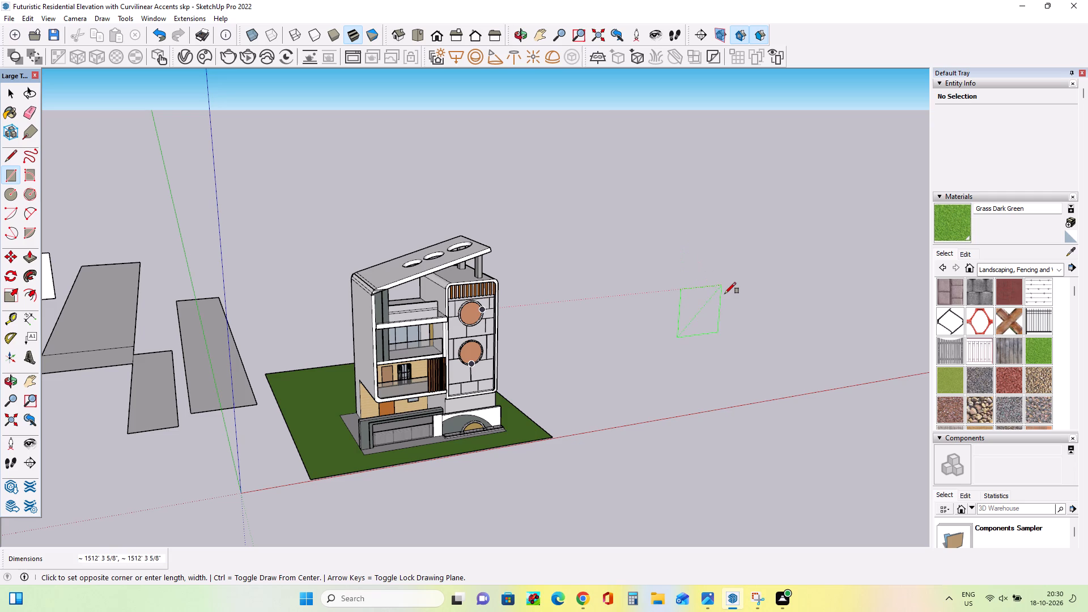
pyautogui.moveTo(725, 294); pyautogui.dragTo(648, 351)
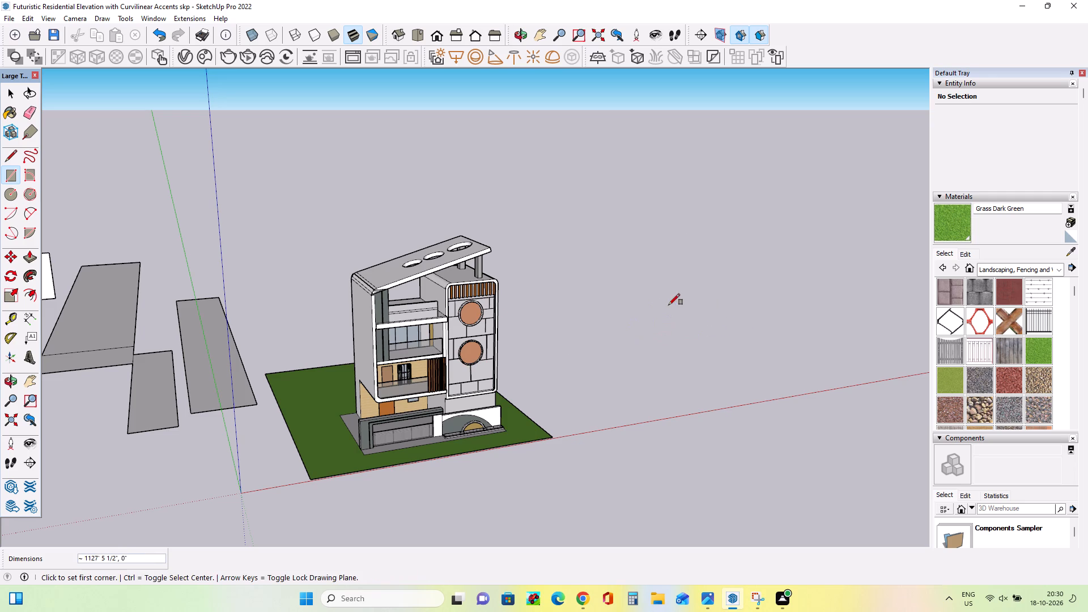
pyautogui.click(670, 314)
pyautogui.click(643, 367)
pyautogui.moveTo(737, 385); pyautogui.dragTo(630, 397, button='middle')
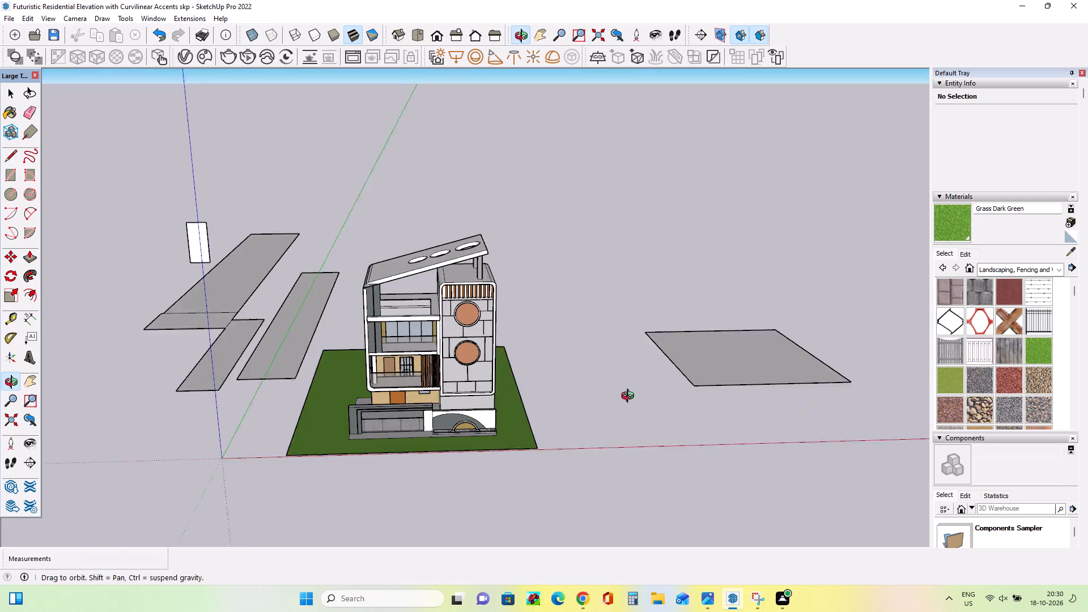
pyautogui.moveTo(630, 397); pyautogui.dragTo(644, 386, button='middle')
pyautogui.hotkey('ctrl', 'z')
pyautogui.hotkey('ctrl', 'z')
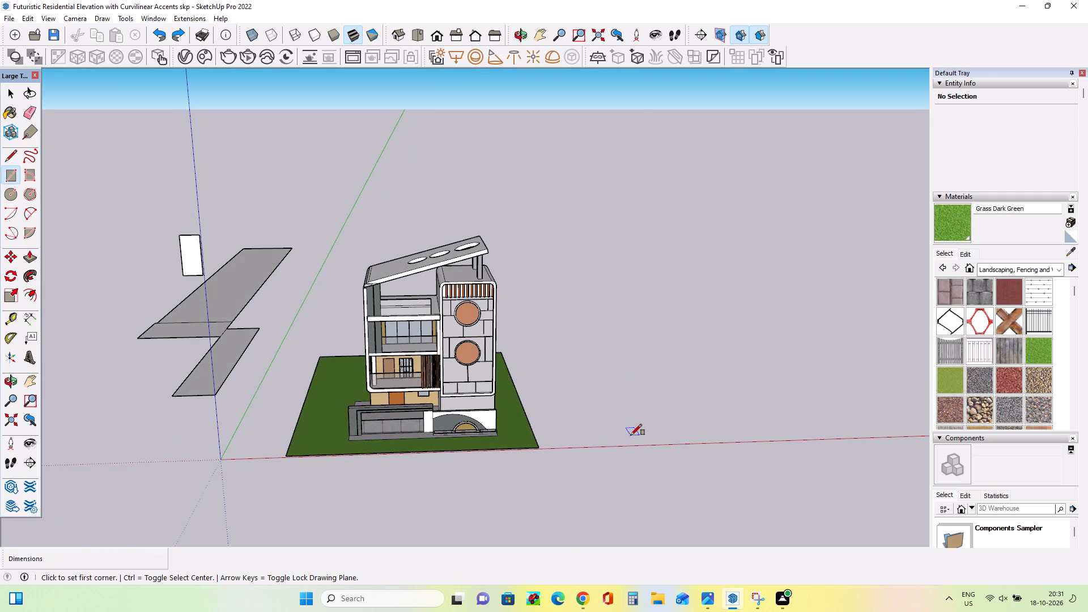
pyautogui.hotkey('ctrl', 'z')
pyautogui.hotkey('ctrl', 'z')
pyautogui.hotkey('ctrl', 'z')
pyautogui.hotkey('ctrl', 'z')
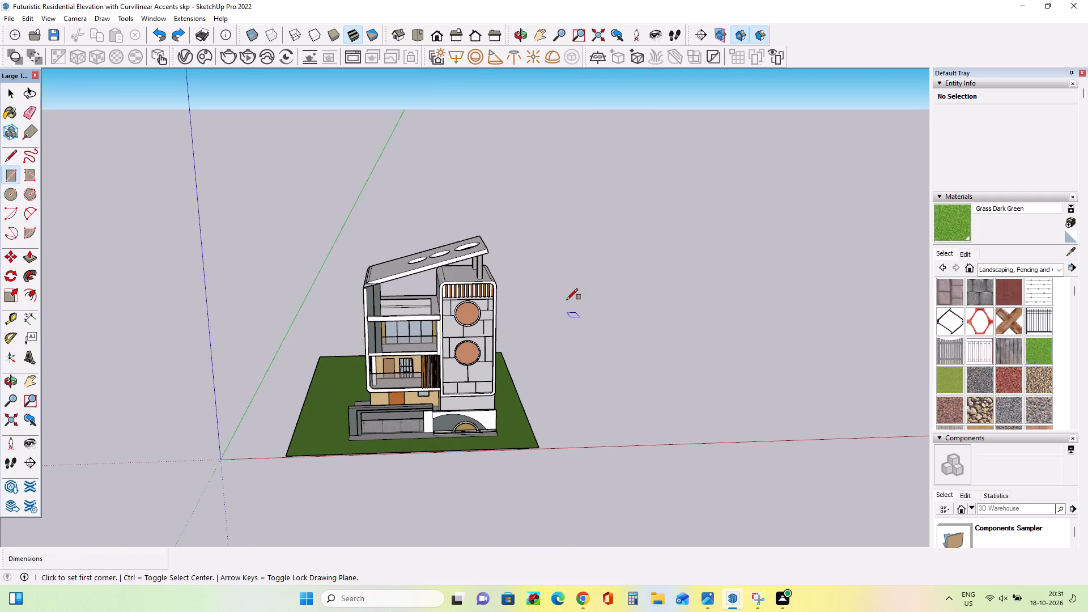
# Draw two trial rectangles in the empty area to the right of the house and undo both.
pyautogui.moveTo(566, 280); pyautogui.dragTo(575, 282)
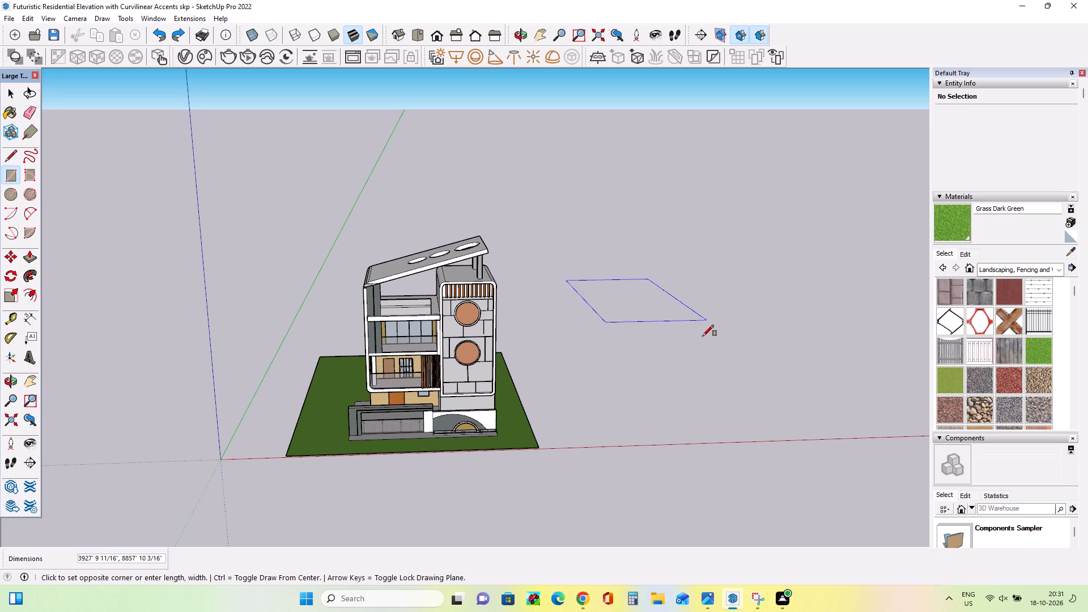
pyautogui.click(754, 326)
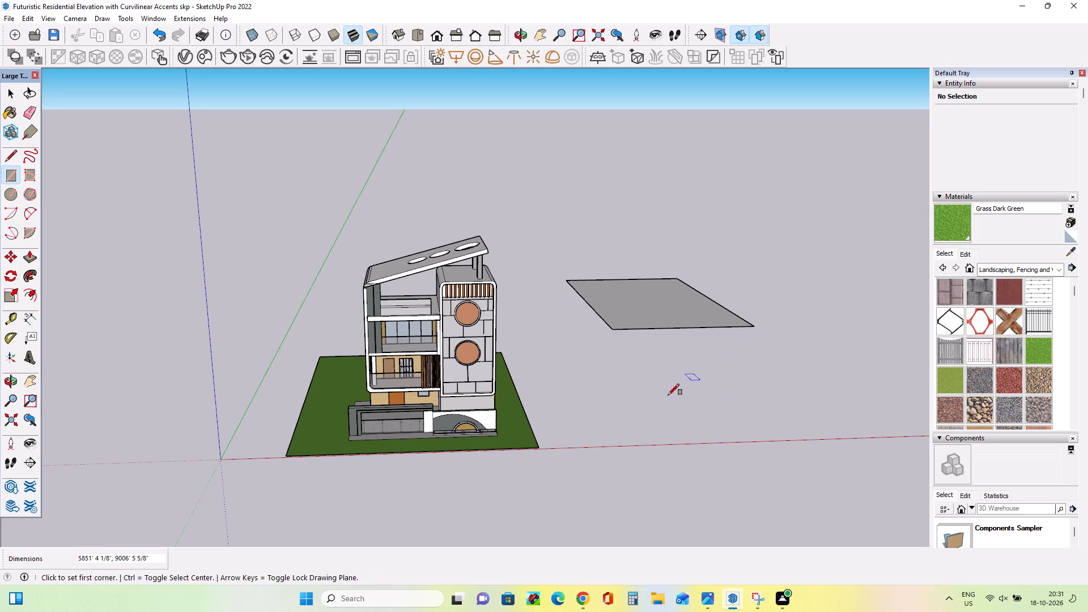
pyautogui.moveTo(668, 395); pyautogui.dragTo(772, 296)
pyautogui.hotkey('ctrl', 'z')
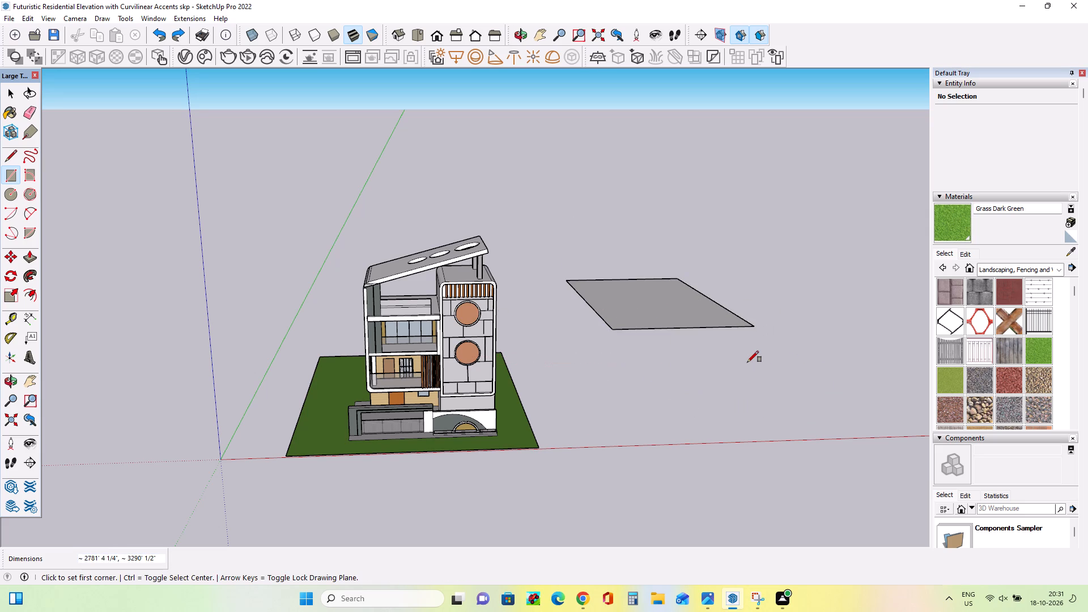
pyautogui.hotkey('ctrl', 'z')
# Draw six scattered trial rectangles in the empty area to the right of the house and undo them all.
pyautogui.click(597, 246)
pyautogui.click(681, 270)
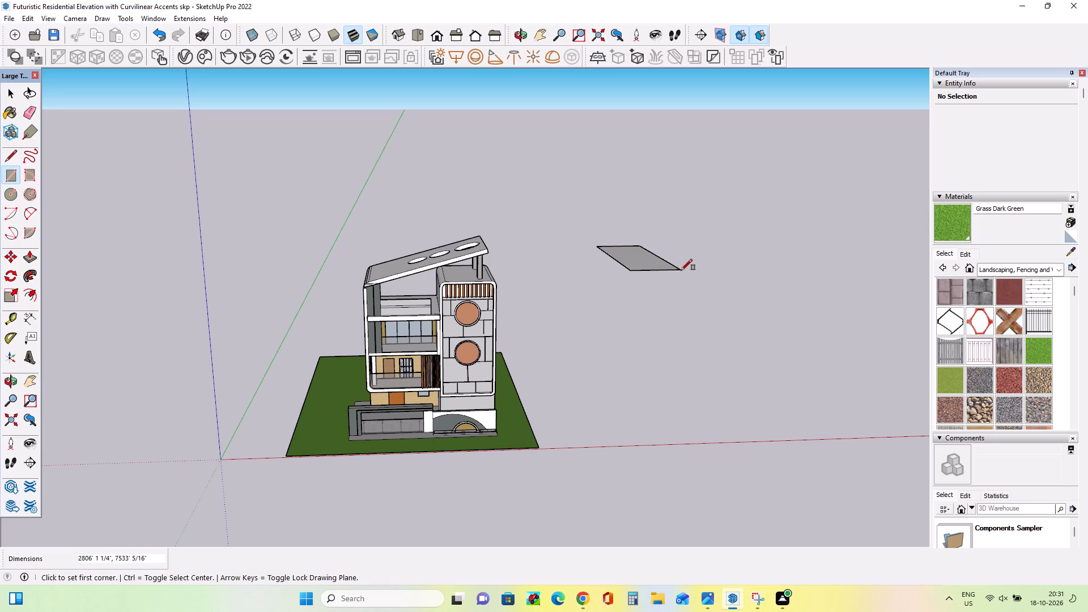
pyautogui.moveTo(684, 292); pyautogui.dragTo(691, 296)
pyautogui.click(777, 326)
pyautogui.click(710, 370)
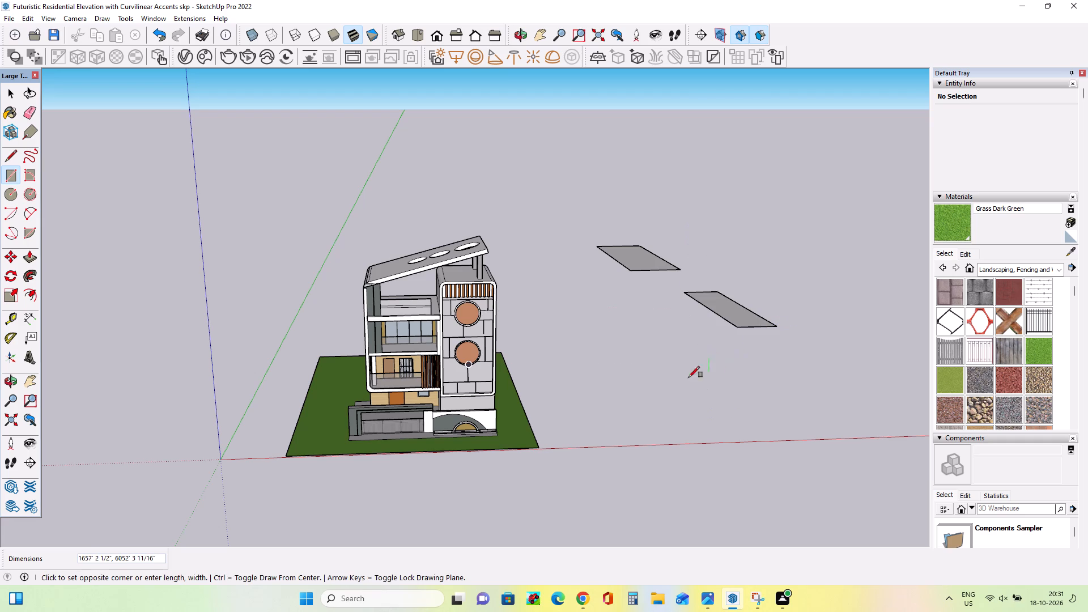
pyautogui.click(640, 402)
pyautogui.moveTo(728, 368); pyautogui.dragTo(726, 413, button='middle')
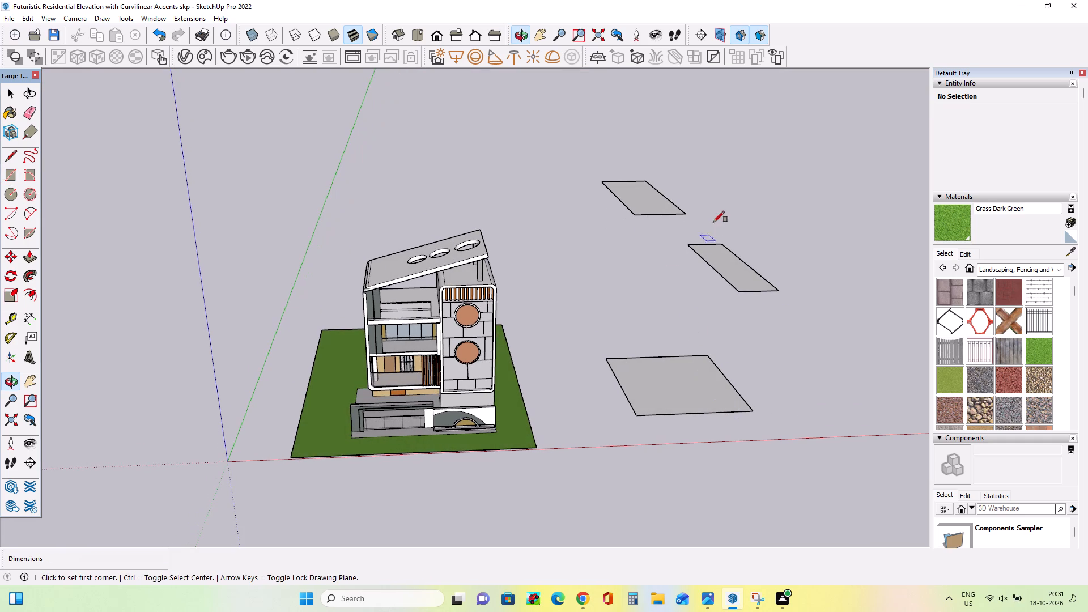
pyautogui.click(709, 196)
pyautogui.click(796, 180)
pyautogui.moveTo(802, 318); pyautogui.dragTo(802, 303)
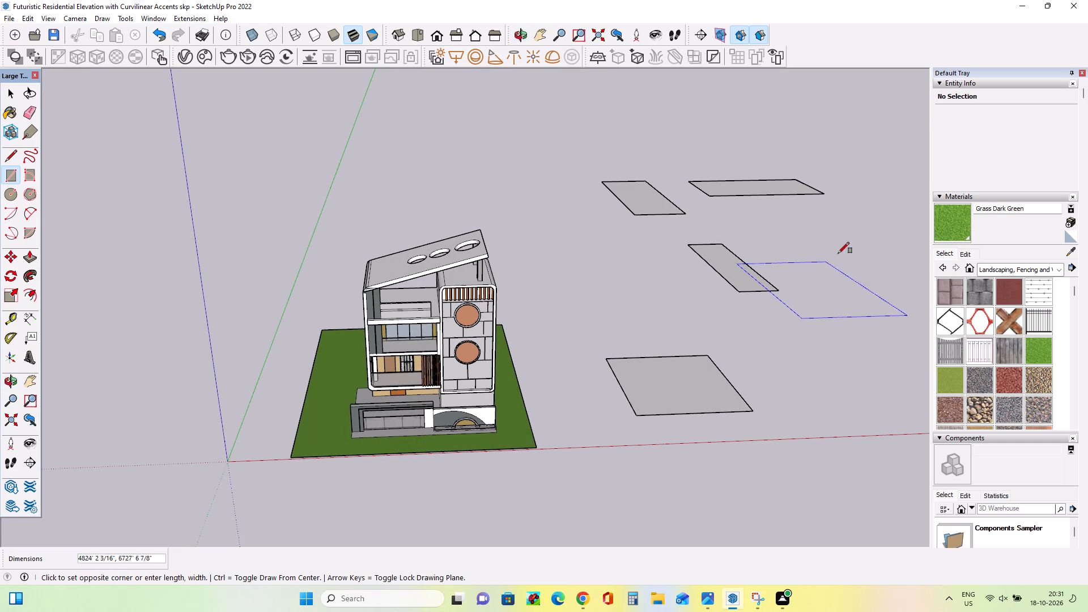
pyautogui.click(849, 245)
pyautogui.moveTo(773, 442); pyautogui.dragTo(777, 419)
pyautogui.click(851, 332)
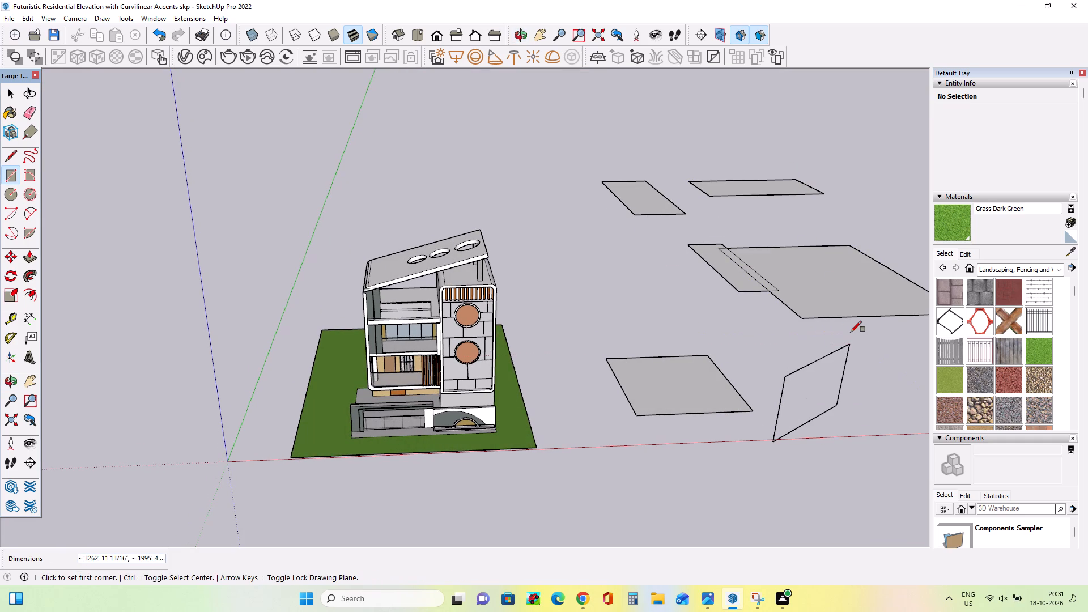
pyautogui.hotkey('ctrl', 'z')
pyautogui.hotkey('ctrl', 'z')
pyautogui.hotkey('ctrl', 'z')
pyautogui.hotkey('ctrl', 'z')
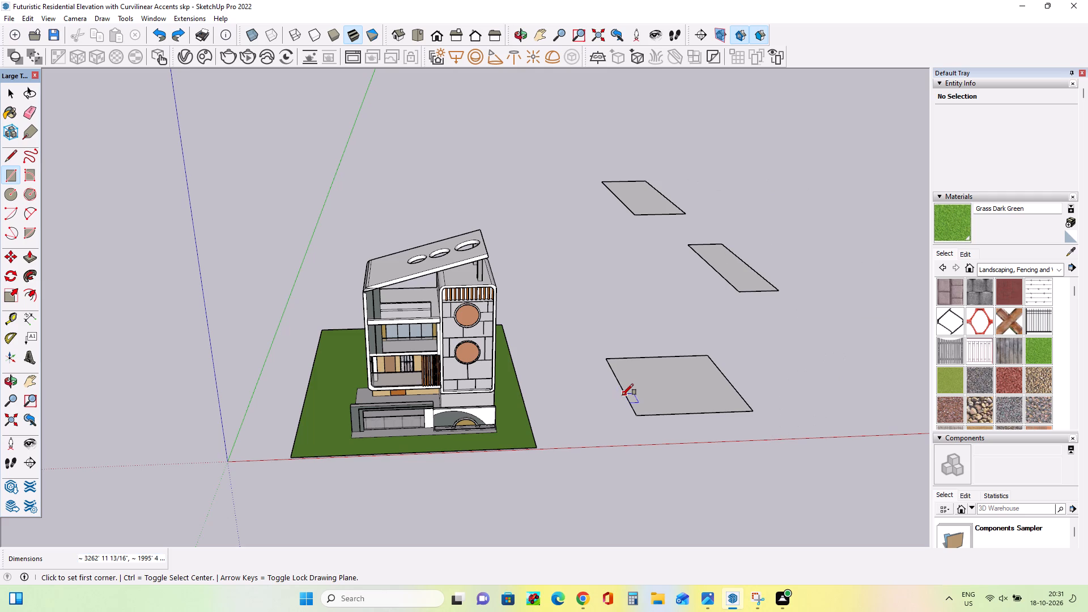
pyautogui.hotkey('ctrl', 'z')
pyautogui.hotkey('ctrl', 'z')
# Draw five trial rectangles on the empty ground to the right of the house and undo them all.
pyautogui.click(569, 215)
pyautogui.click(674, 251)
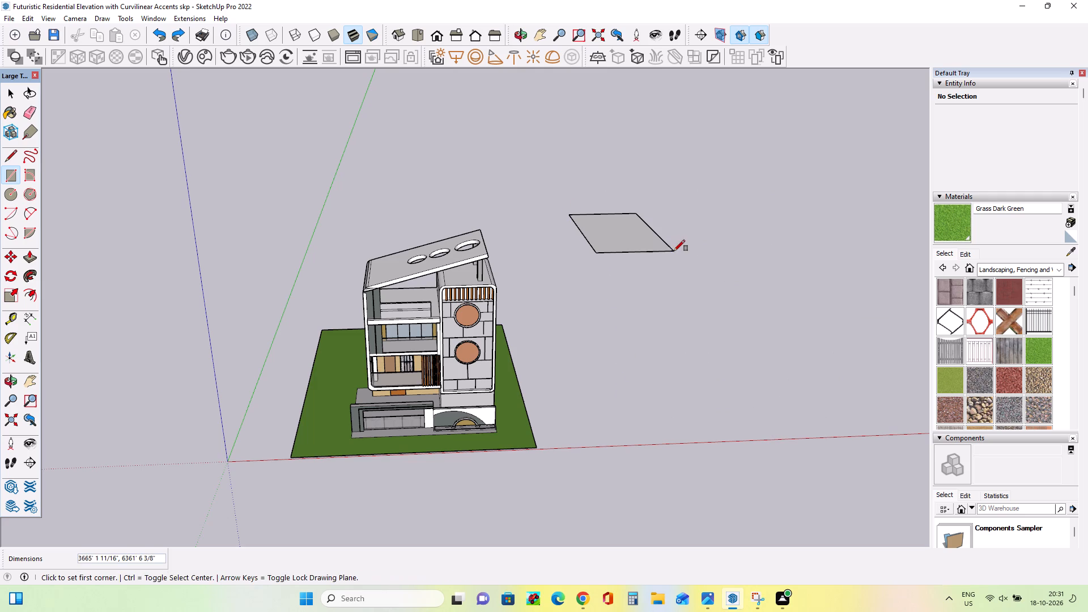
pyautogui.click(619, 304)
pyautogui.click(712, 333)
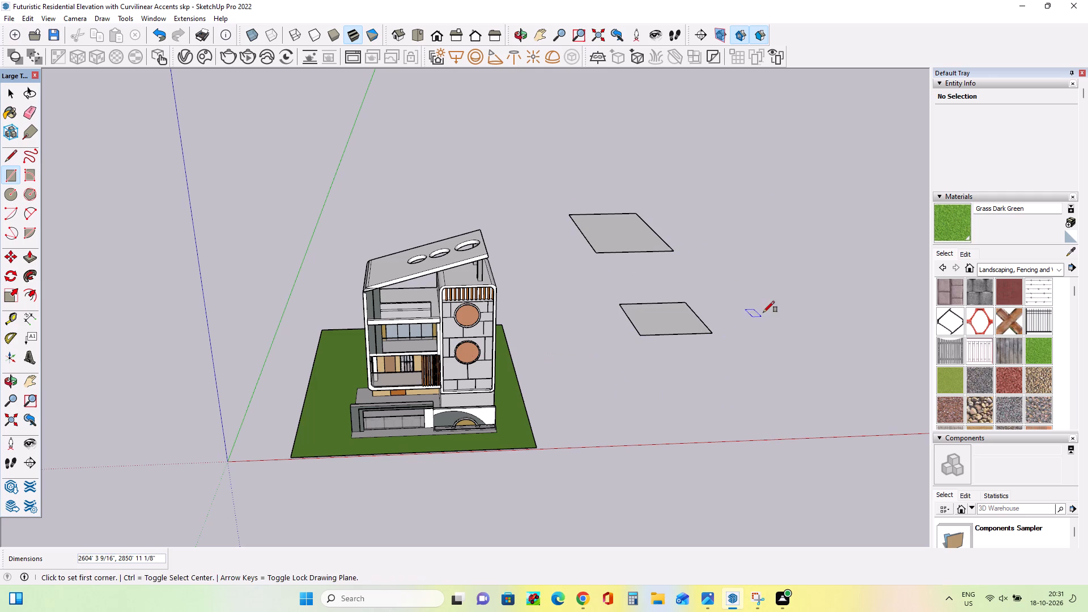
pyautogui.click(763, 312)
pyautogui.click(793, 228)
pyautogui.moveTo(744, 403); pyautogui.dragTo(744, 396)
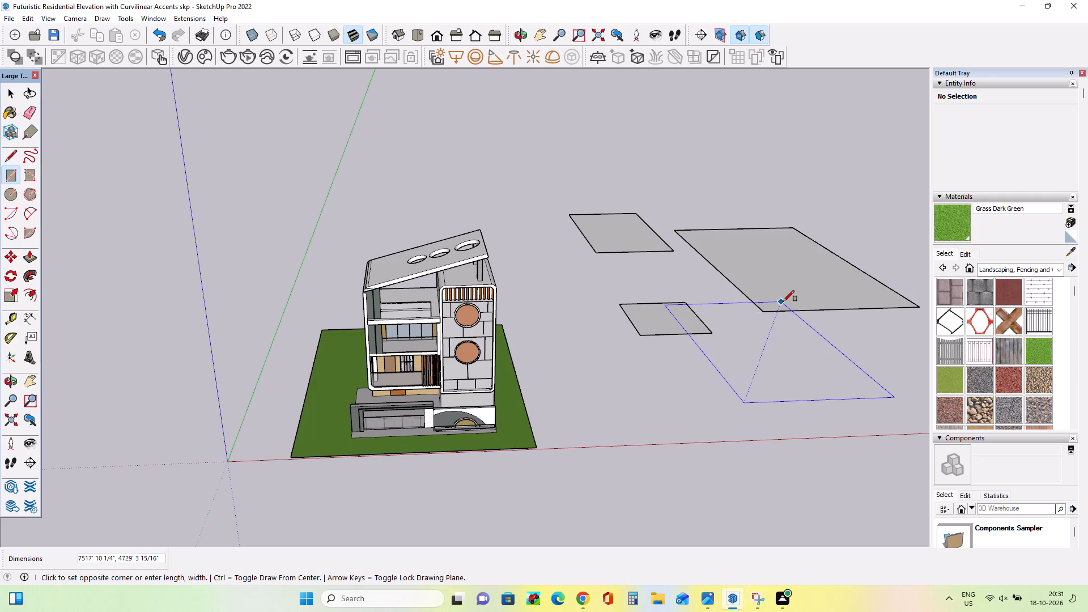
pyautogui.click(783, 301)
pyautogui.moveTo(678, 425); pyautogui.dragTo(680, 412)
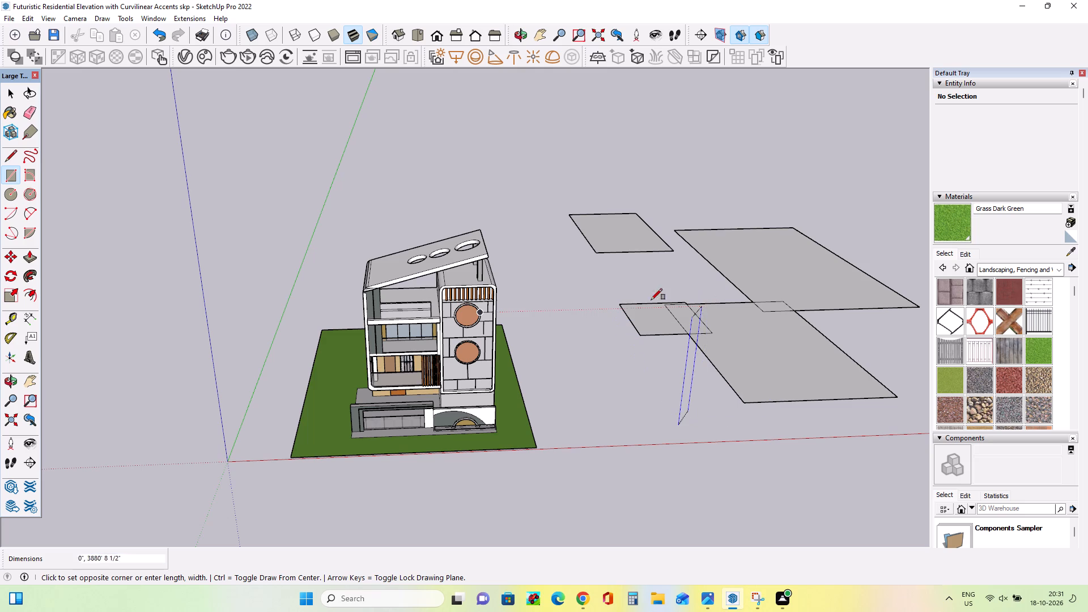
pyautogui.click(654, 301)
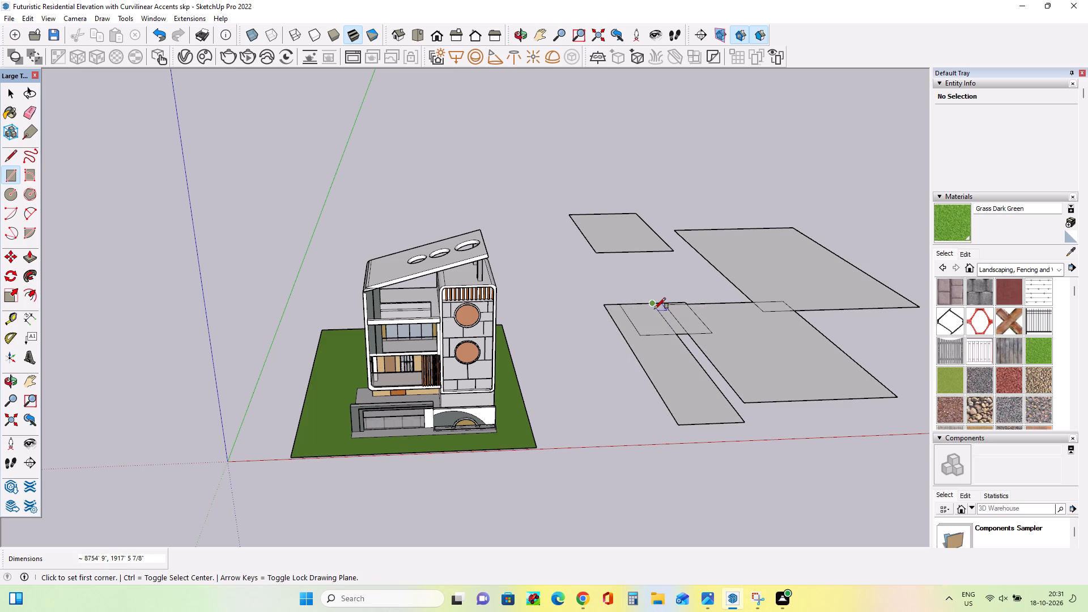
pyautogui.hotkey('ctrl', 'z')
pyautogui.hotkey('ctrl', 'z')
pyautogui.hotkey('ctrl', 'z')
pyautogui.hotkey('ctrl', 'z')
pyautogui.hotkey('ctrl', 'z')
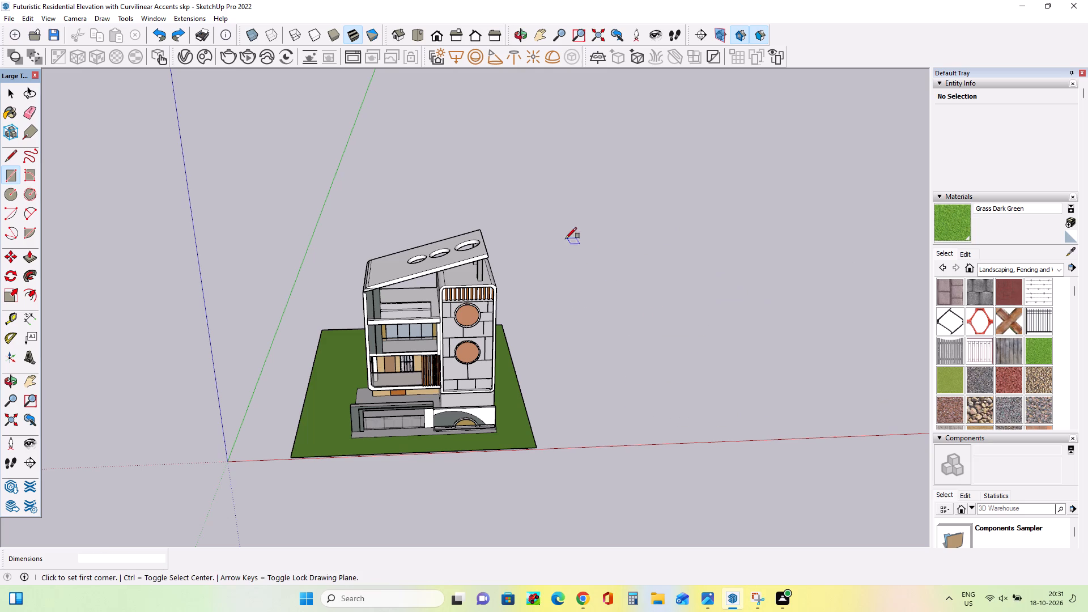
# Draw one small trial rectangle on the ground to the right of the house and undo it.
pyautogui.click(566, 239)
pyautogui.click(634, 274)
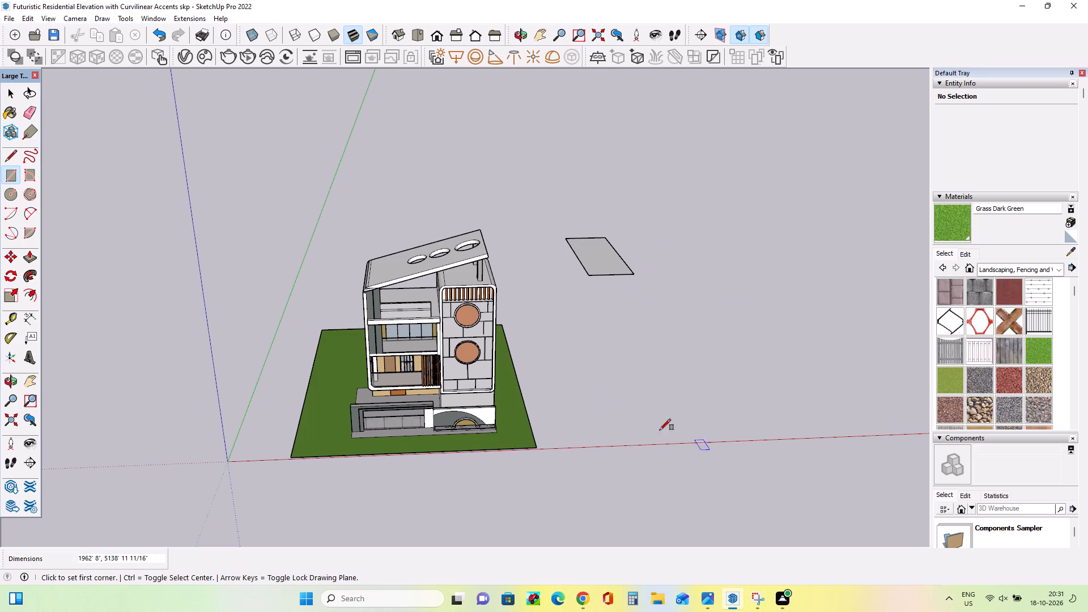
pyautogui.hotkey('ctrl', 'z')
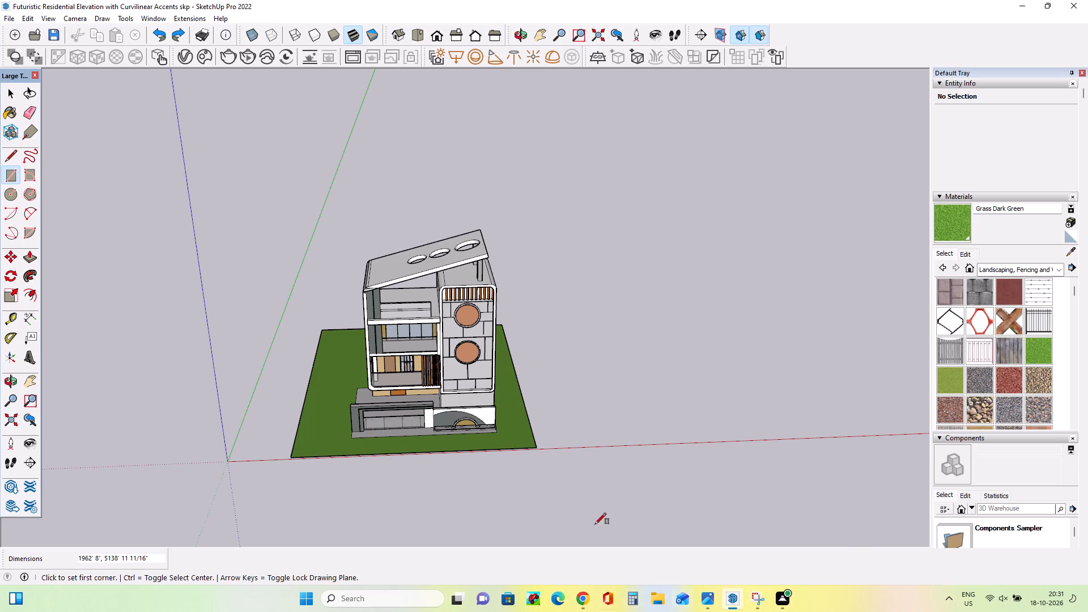
# Switch to Snipping Tool to view the render capture of the house, and minimize its window.
pyautogui.click(751, 600)
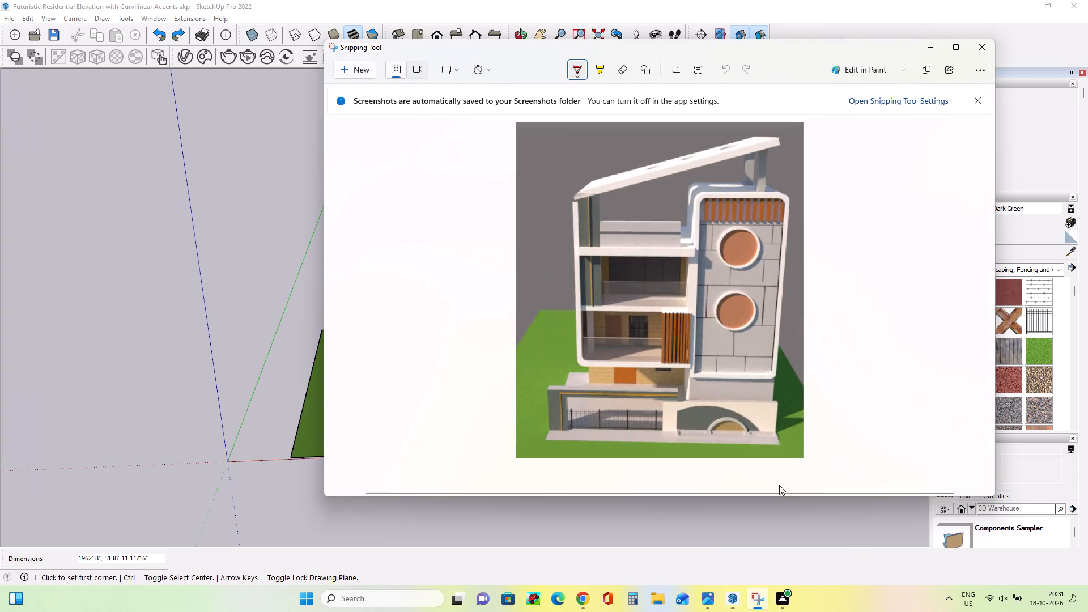
pyautogui.click(937, 48)
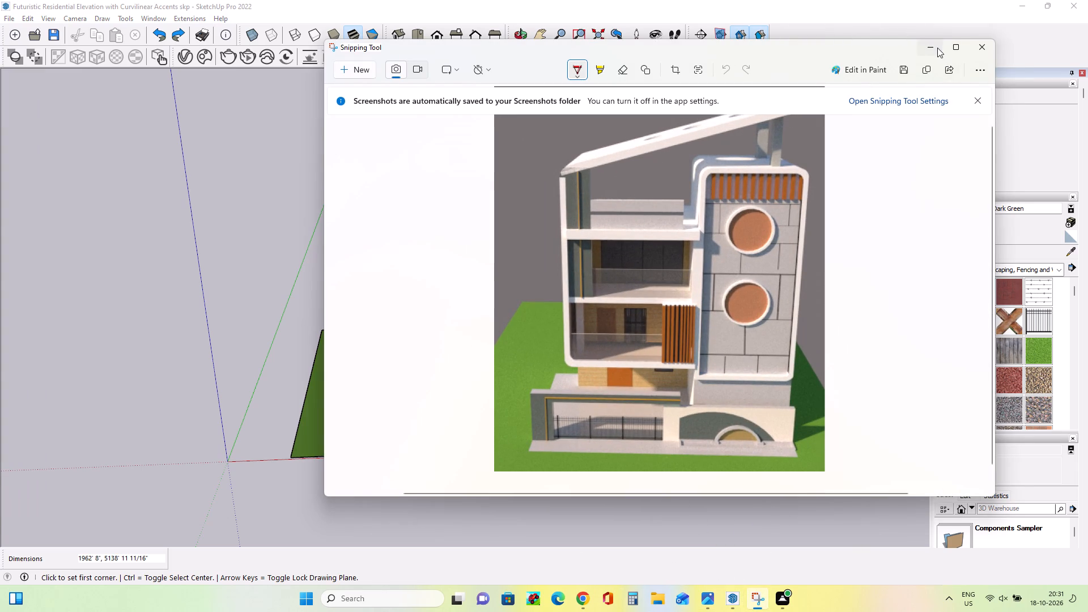
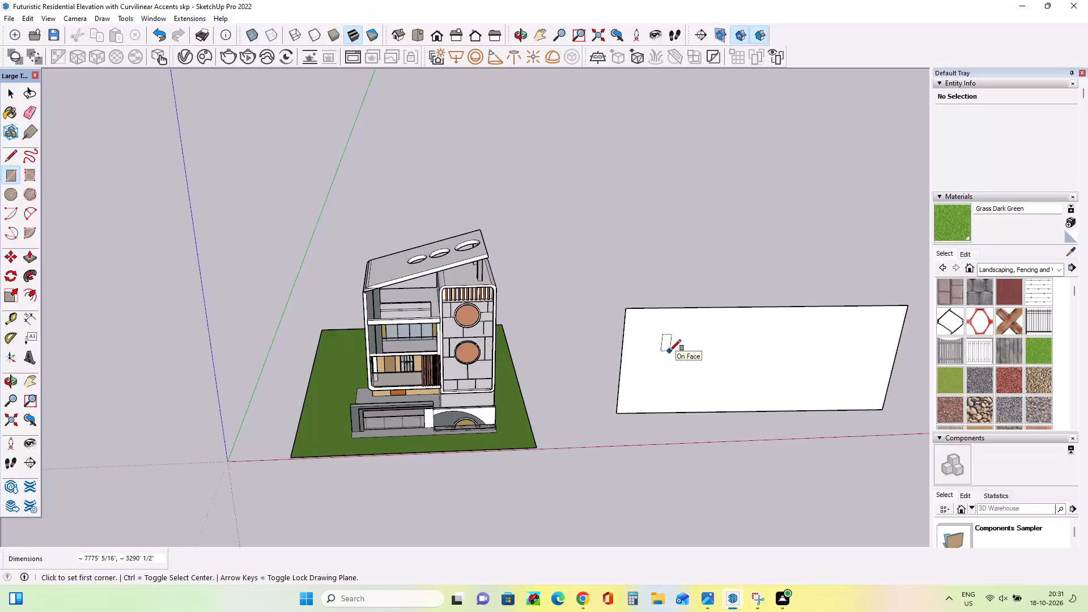
# Undo the large blank rectangle drawn on the empty ground to the right of the house.
pyautogui.hotkey('ctrl', 'z')
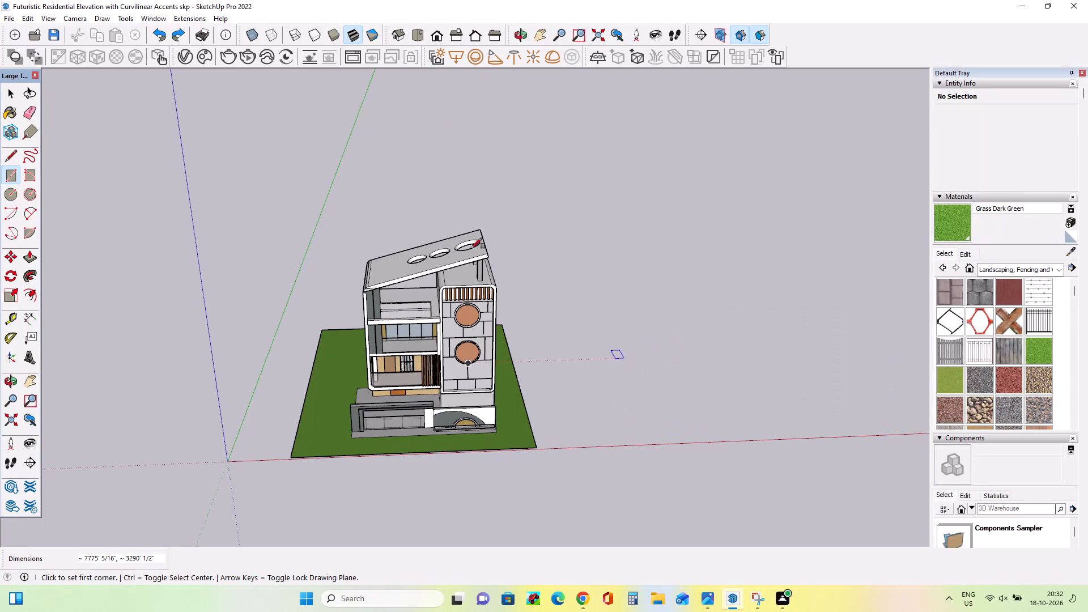